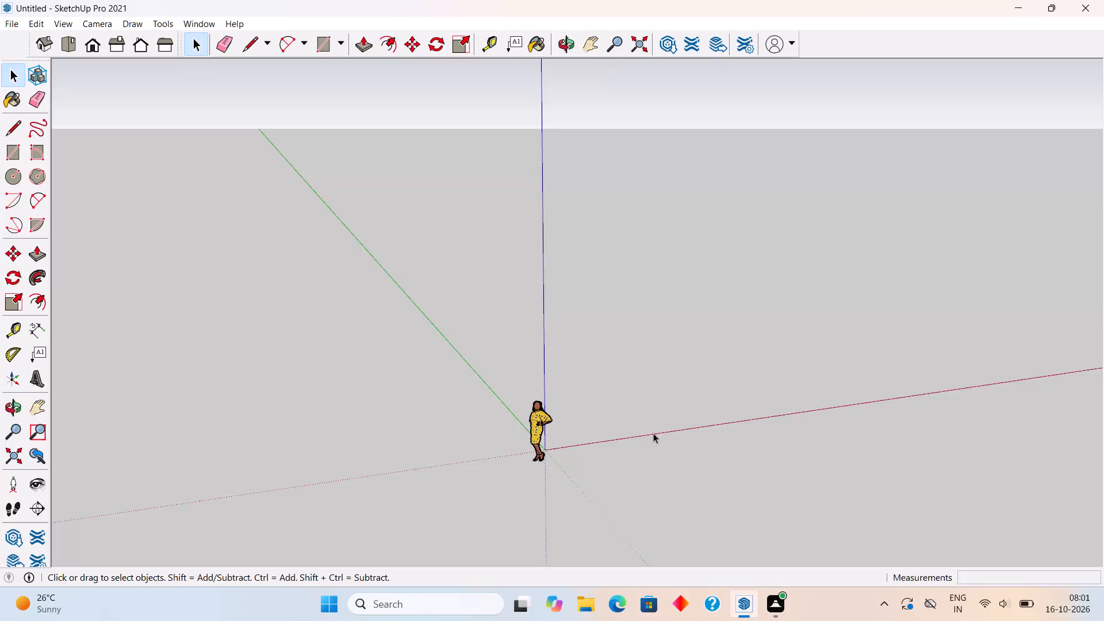
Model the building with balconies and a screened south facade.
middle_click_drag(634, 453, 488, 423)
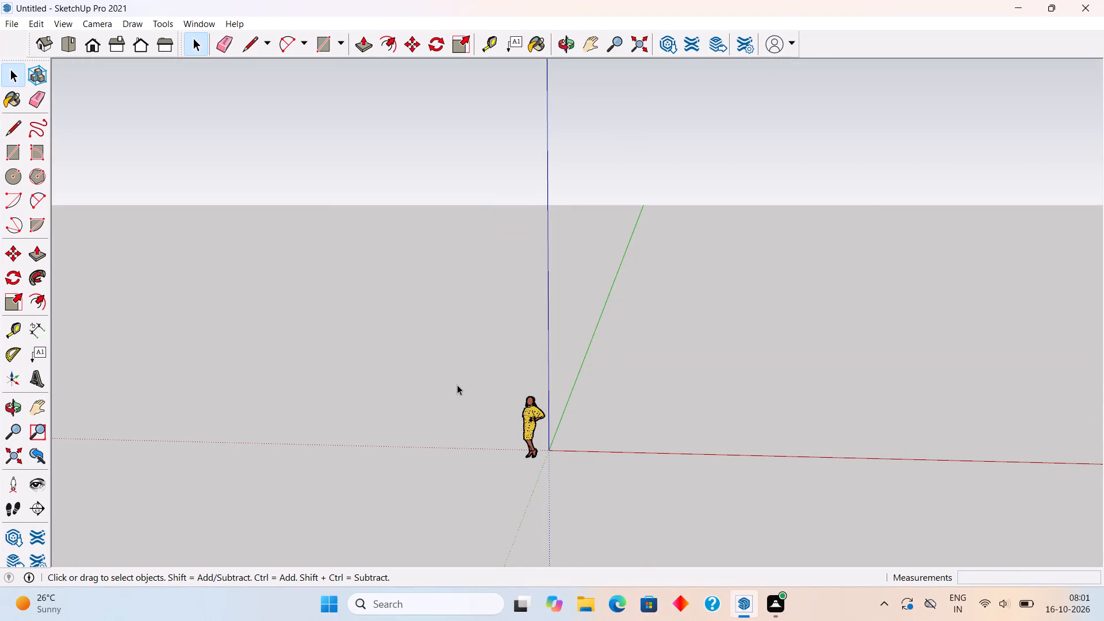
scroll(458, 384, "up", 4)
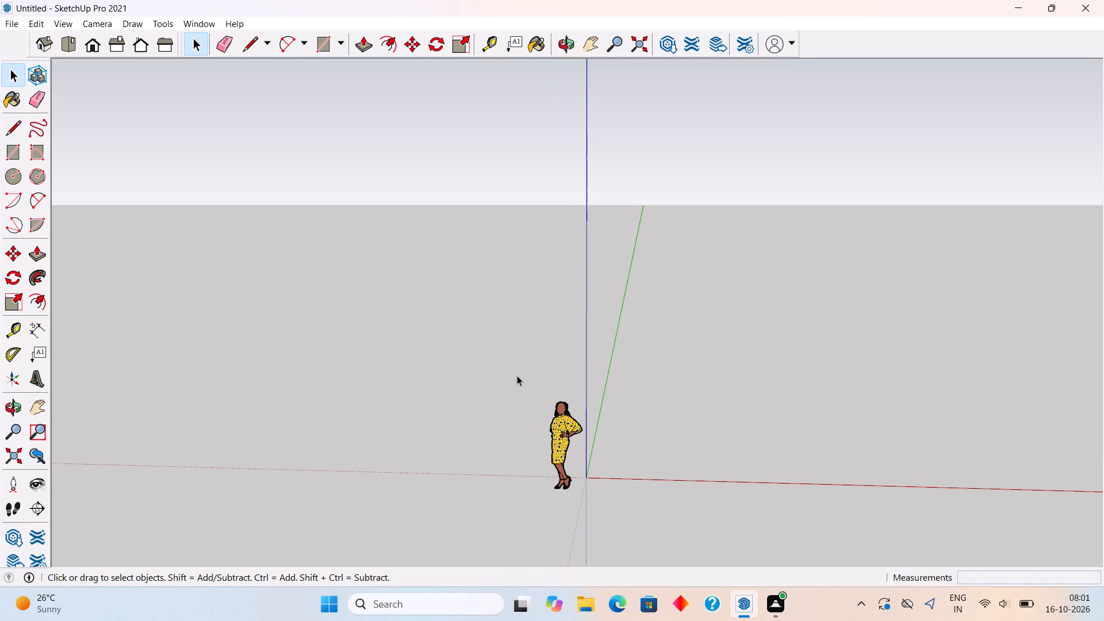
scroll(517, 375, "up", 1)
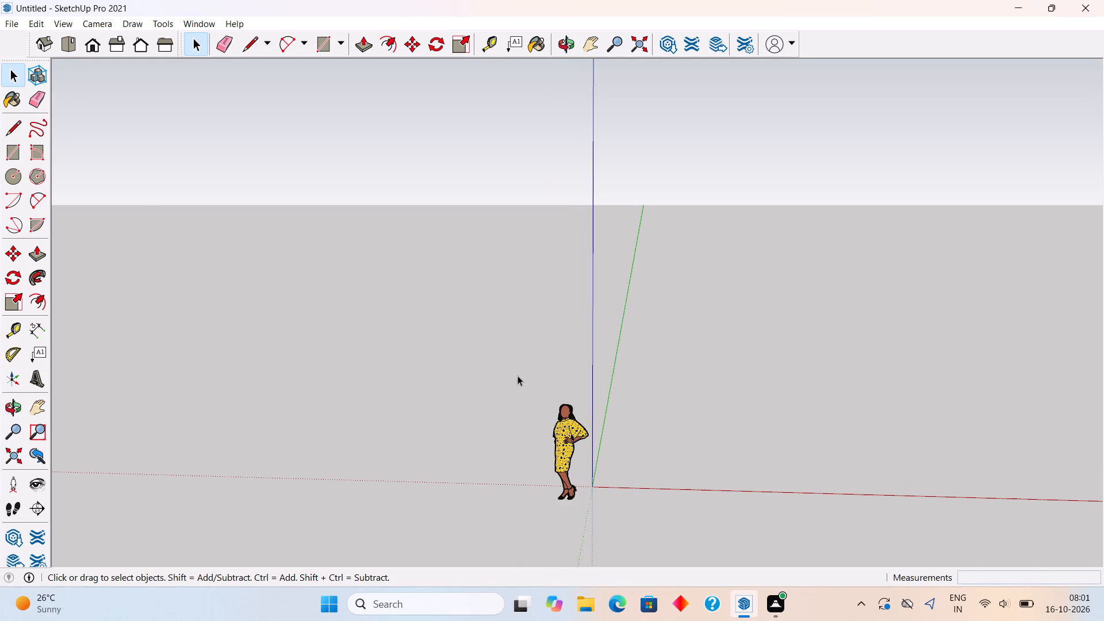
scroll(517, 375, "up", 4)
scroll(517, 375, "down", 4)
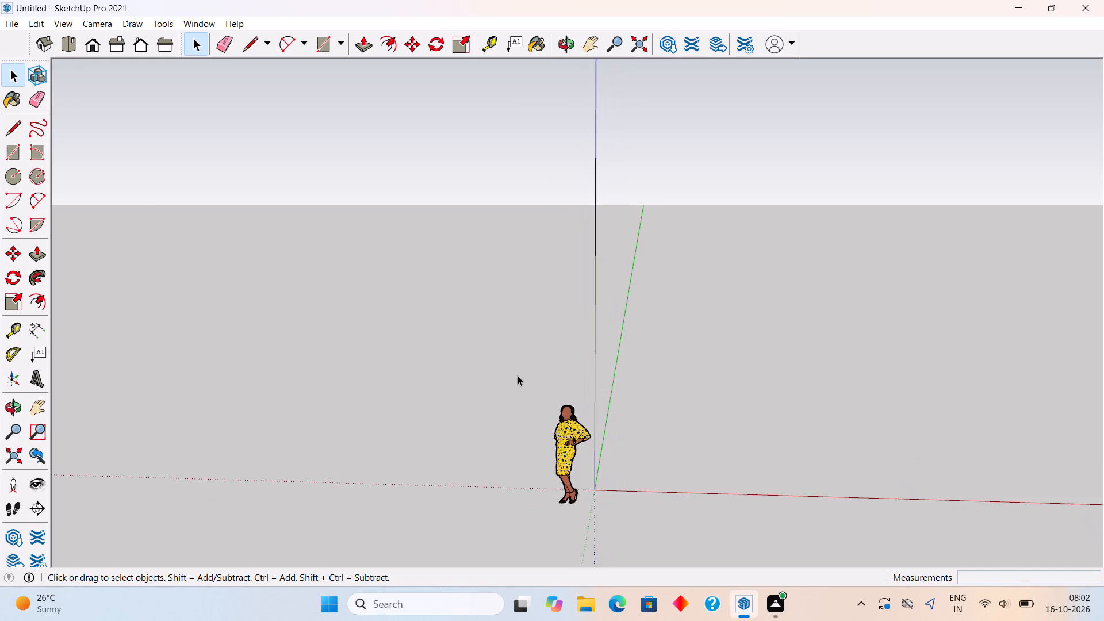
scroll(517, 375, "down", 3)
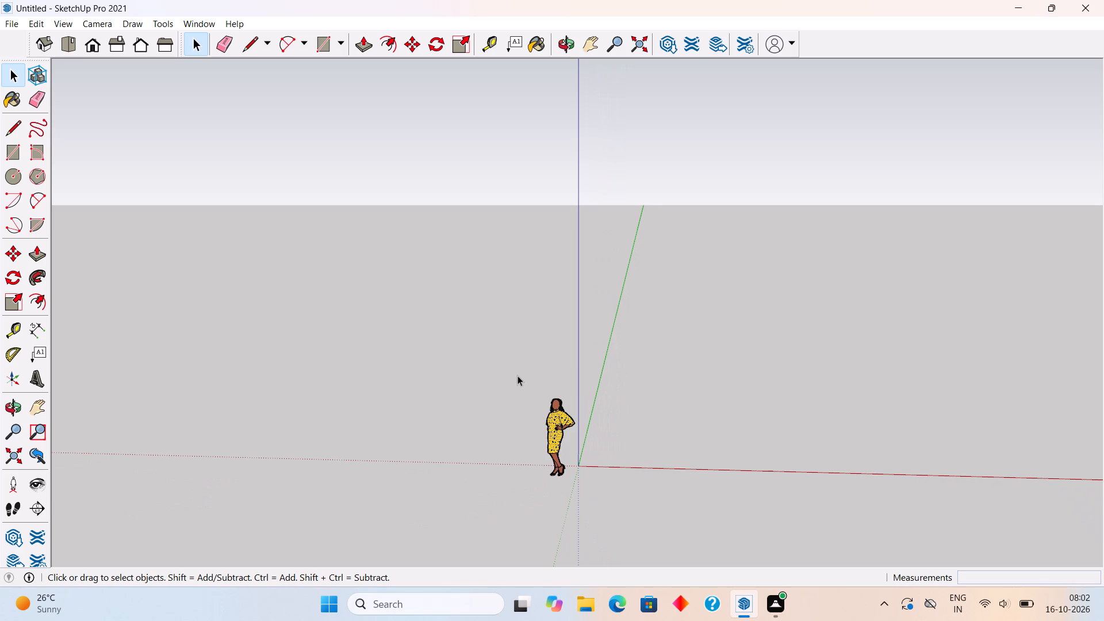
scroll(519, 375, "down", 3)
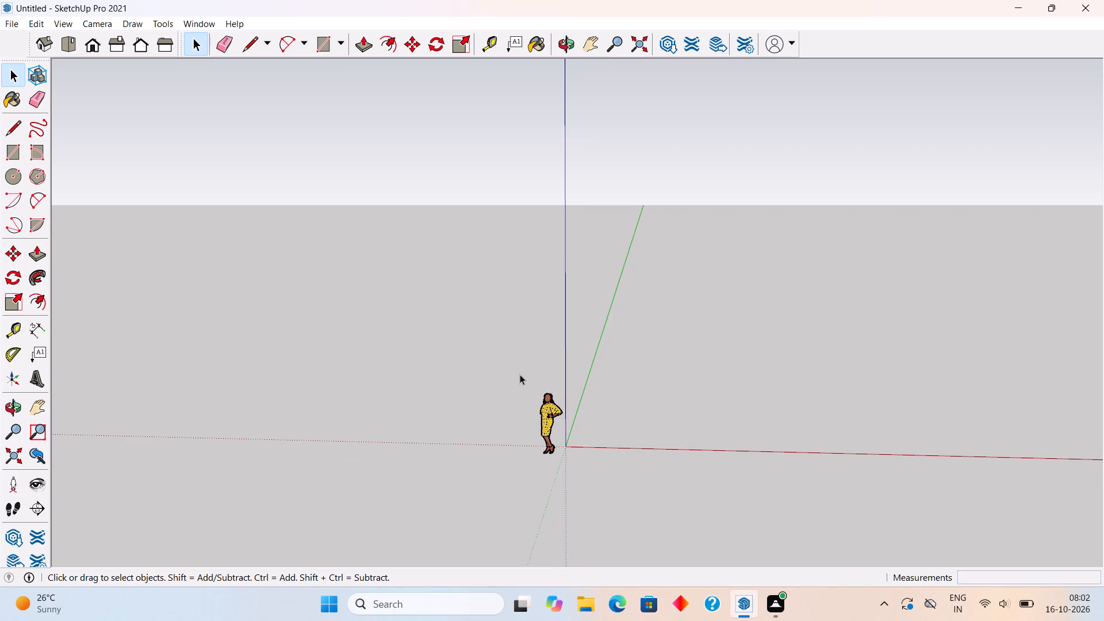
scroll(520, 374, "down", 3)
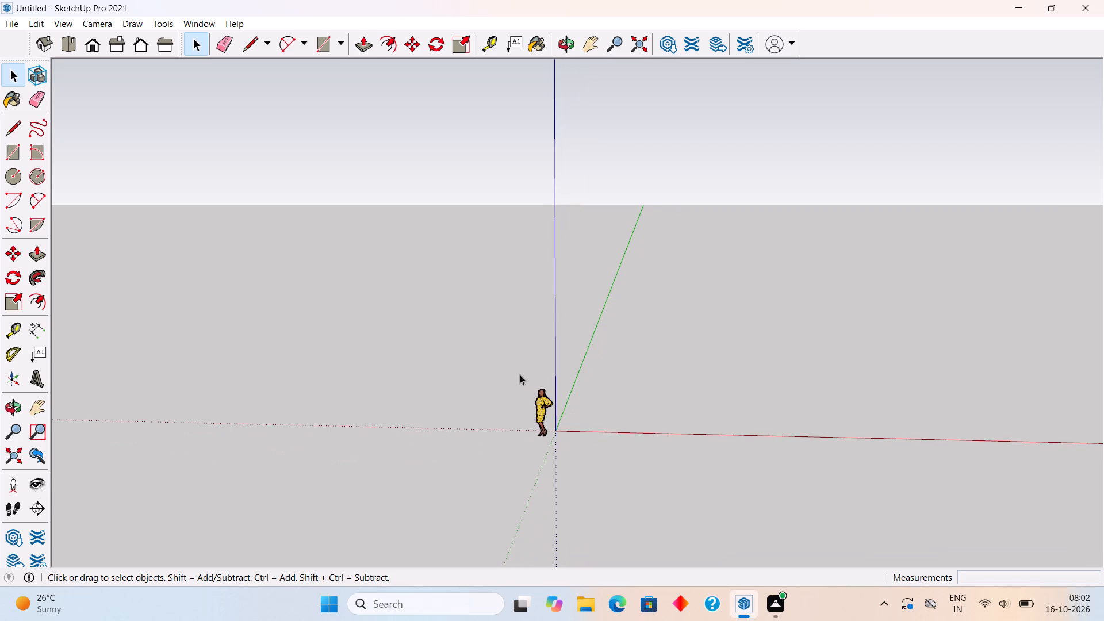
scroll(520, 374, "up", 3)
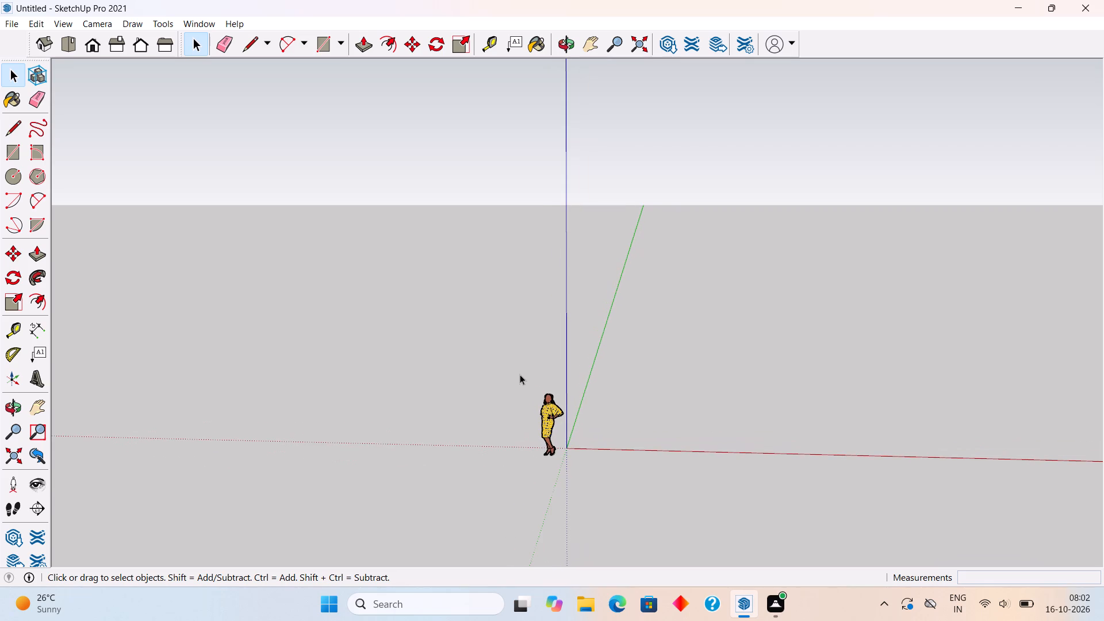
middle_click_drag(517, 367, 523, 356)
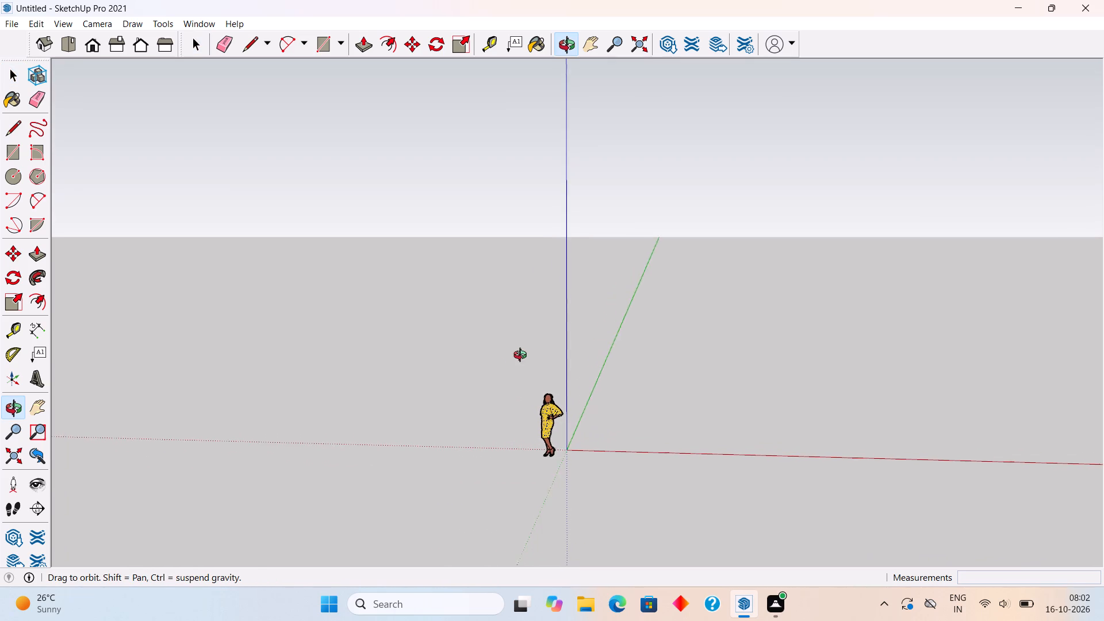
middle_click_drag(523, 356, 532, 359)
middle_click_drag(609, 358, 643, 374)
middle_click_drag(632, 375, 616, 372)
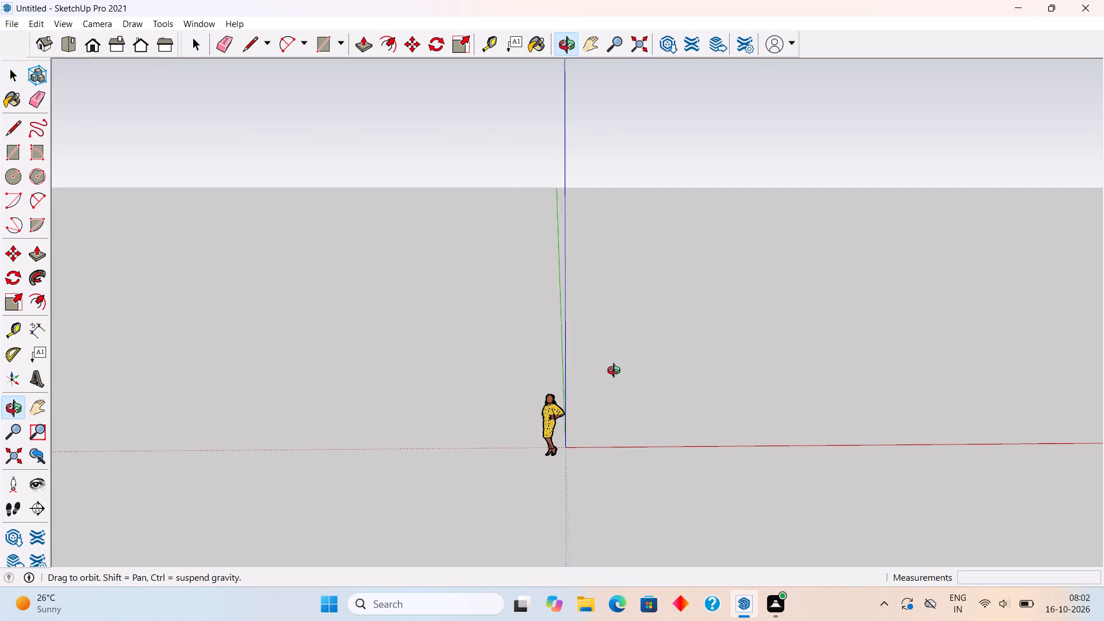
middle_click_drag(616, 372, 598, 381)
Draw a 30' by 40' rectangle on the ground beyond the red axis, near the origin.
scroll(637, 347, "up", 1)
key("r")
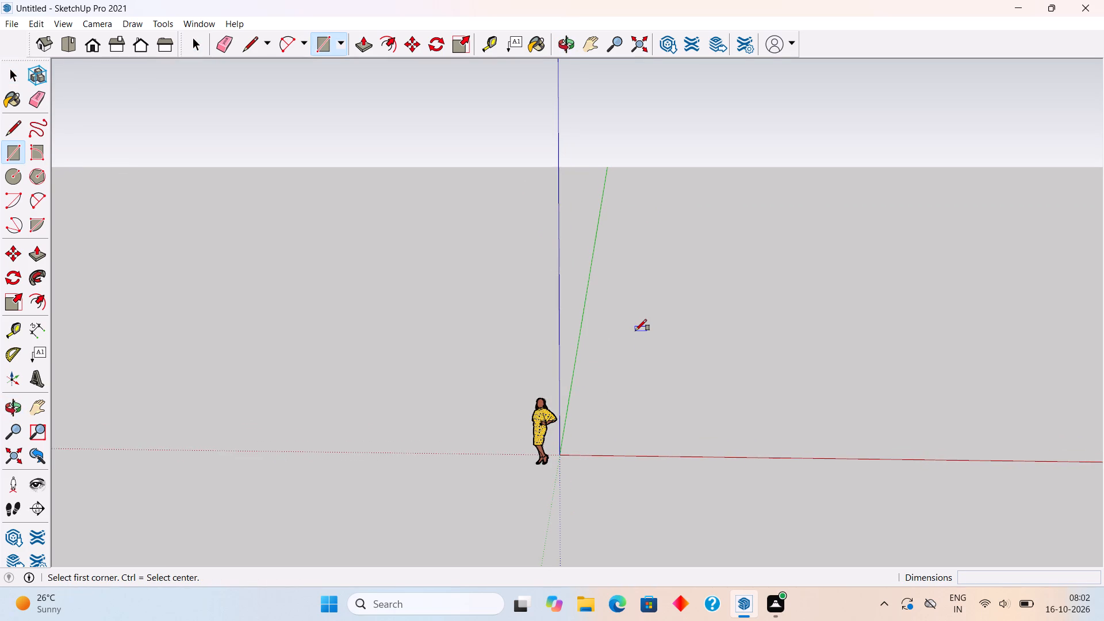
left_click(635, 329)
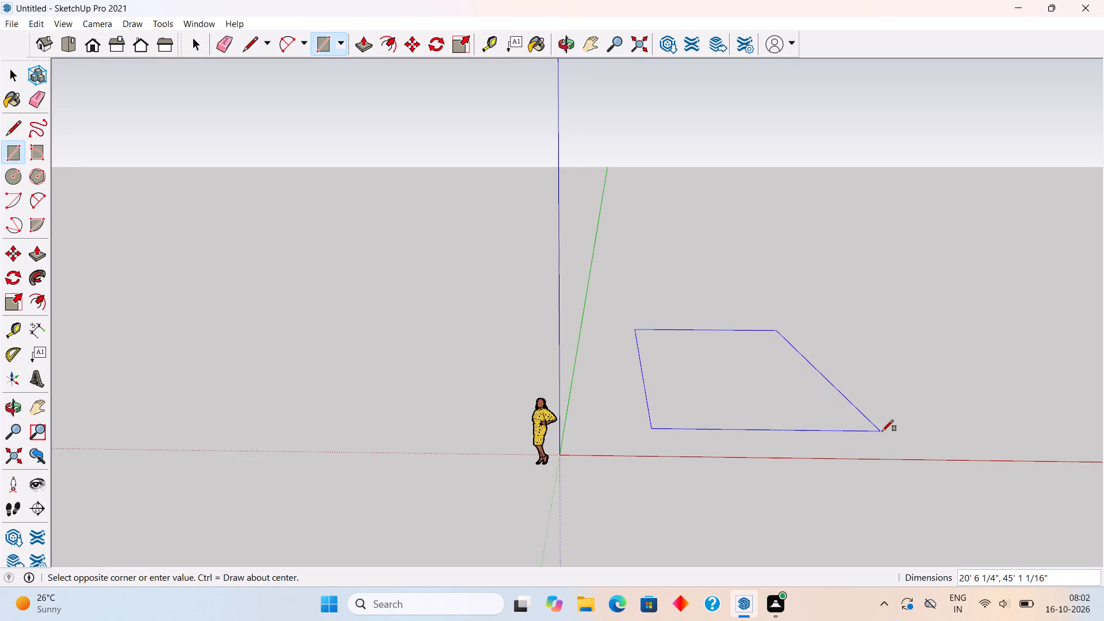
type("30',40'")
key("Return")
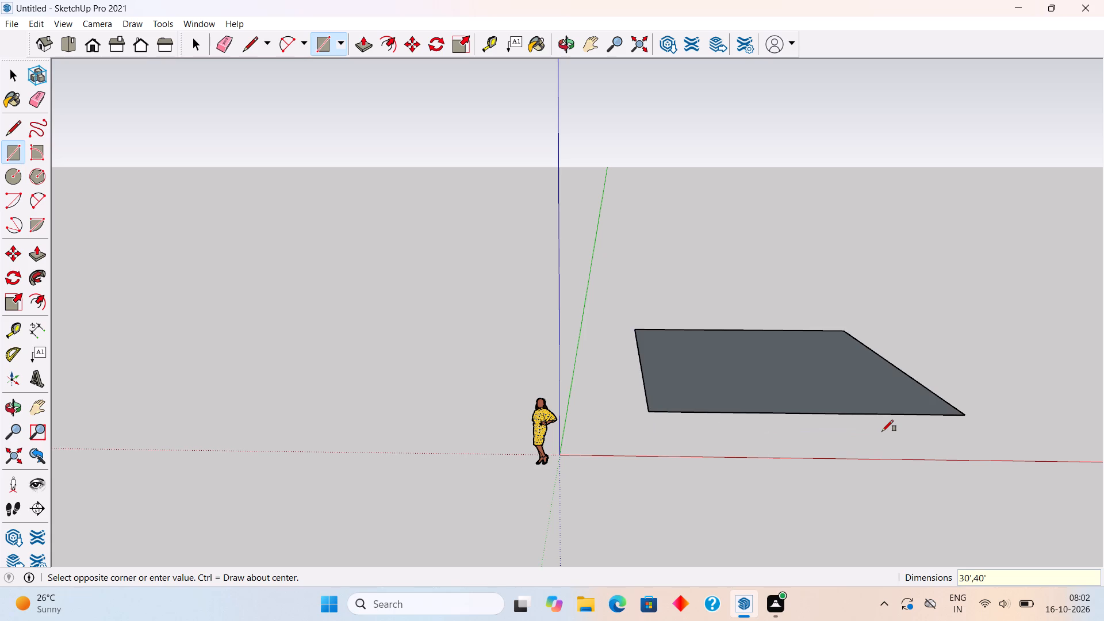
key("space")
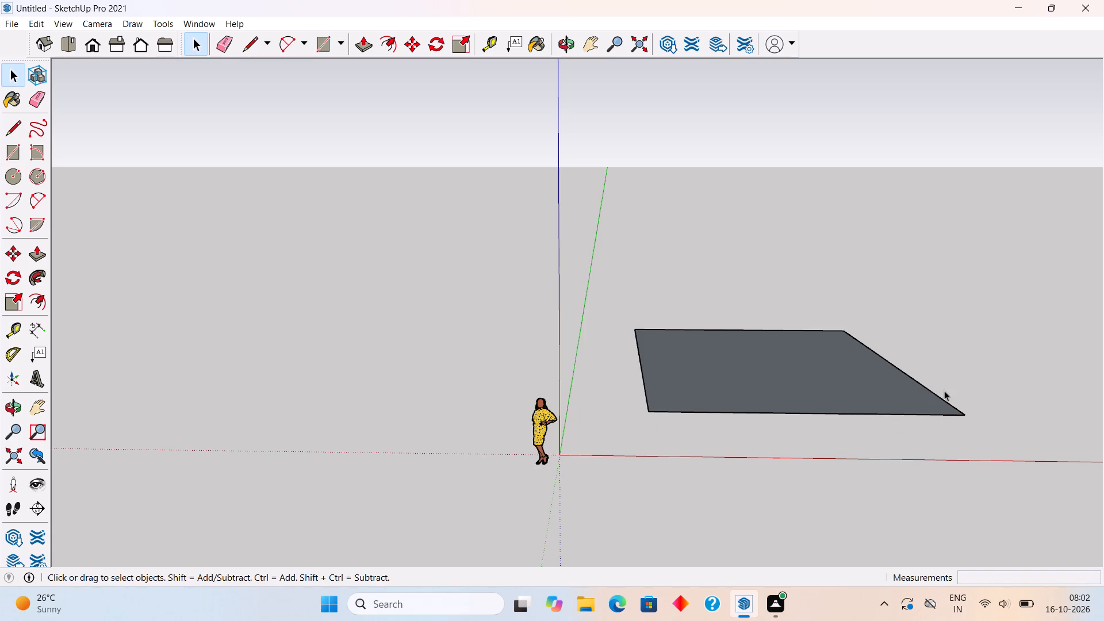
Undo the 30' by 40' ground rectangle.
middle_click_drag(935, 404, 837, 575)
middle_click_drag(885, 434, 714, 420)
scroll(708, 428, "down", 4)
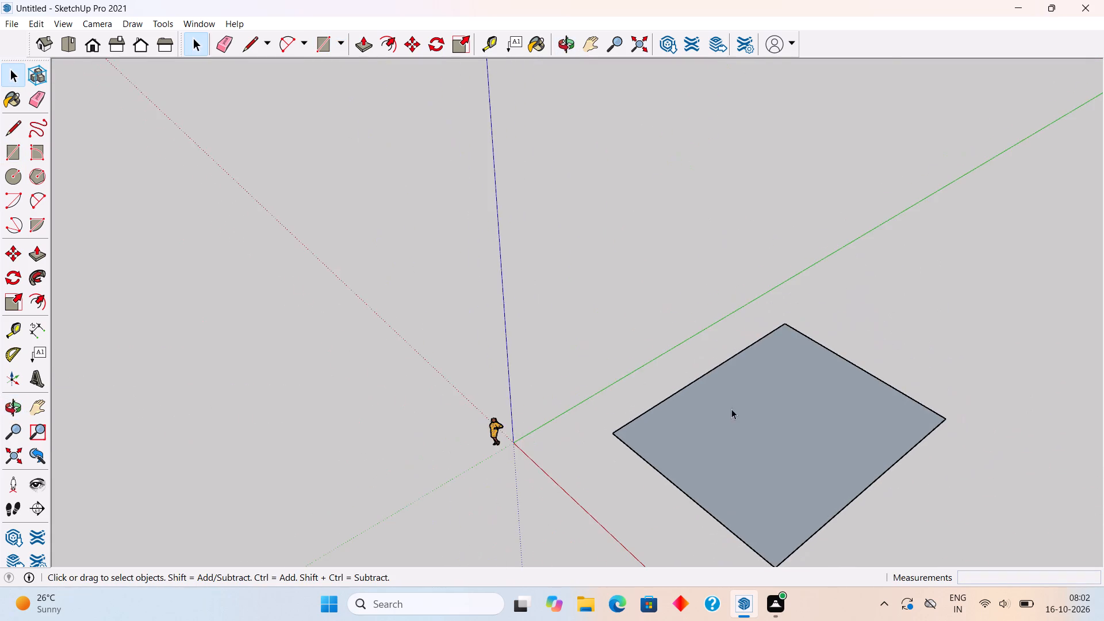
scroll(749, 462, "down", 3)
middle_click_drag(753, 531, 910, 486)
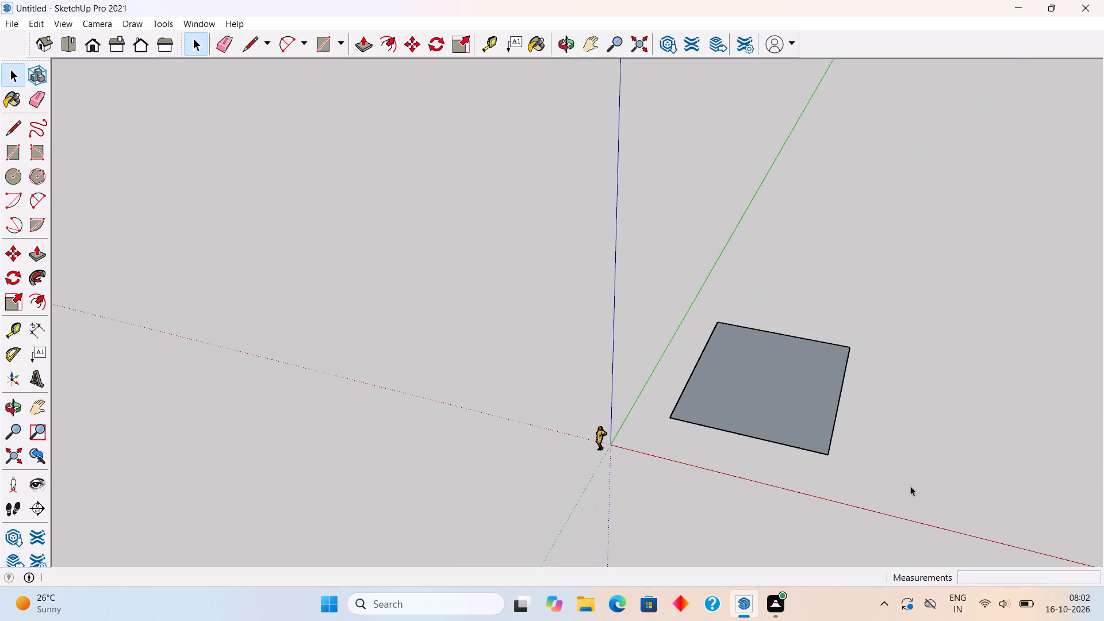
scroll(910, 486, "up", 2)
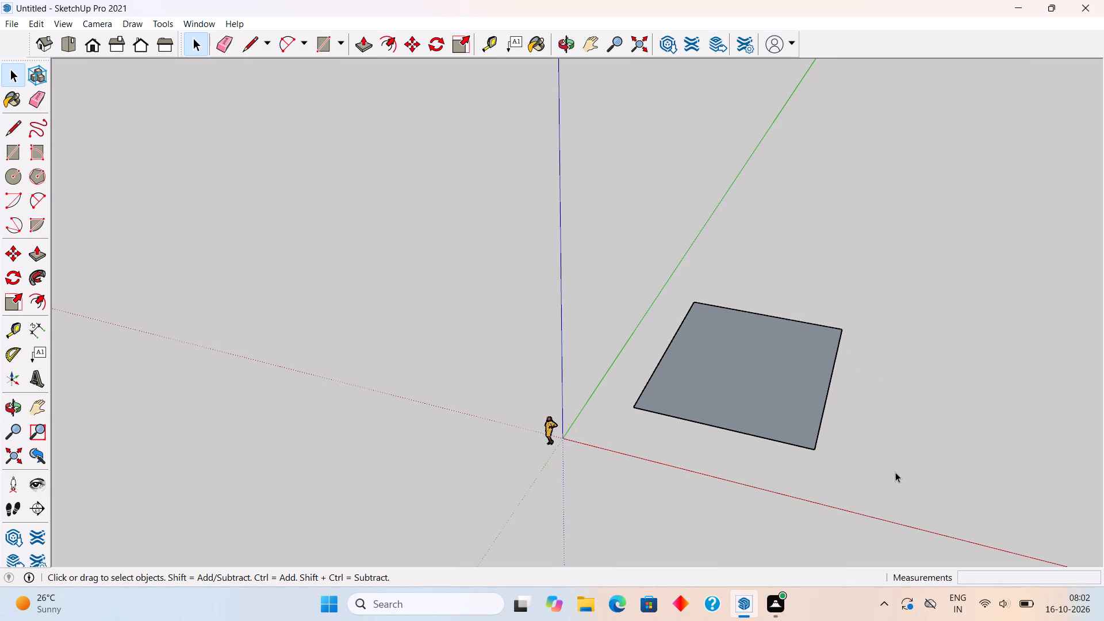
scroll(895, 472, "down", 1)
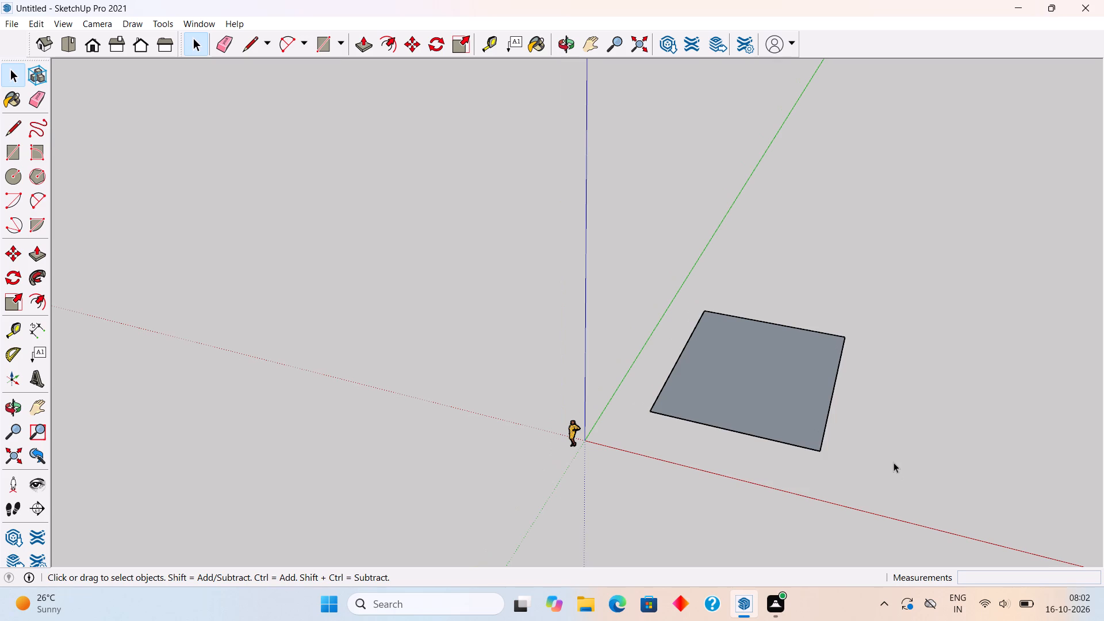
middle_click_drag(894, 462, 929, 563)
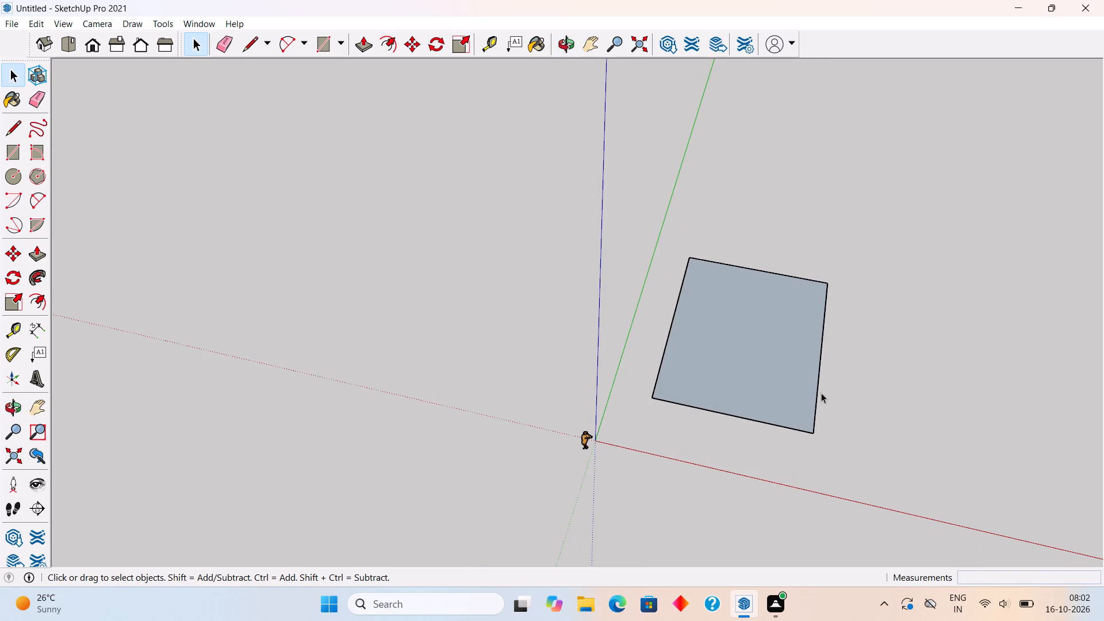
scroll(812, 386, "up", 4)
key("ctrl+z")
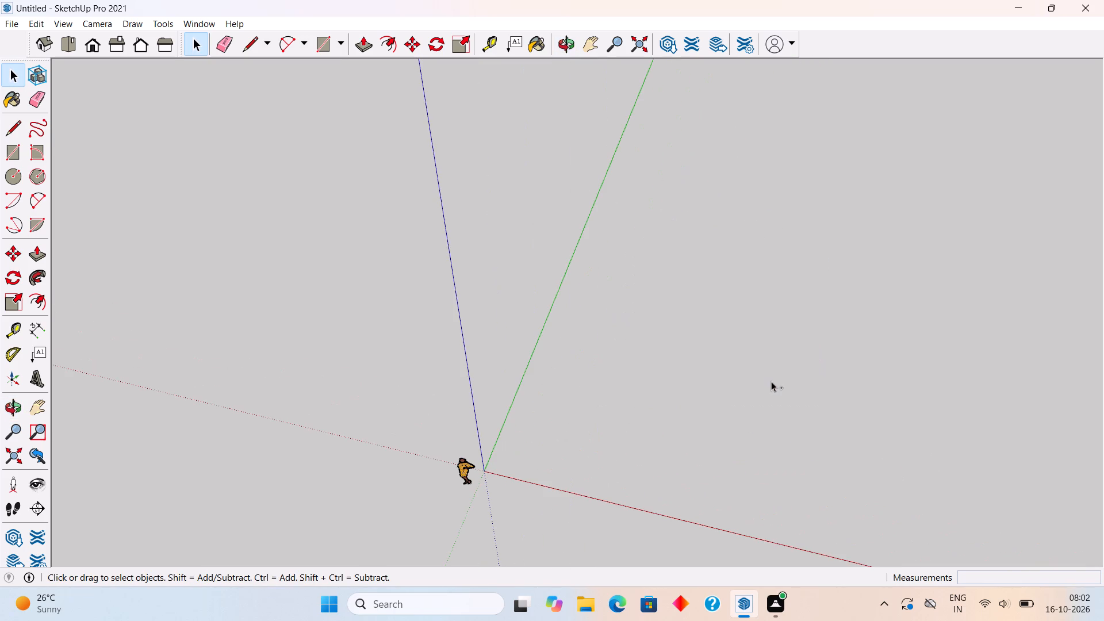
Draw a freehand rectangle about 32' by 35' on the ground between the green and red axes.
key("r")
left_click(630, 251)
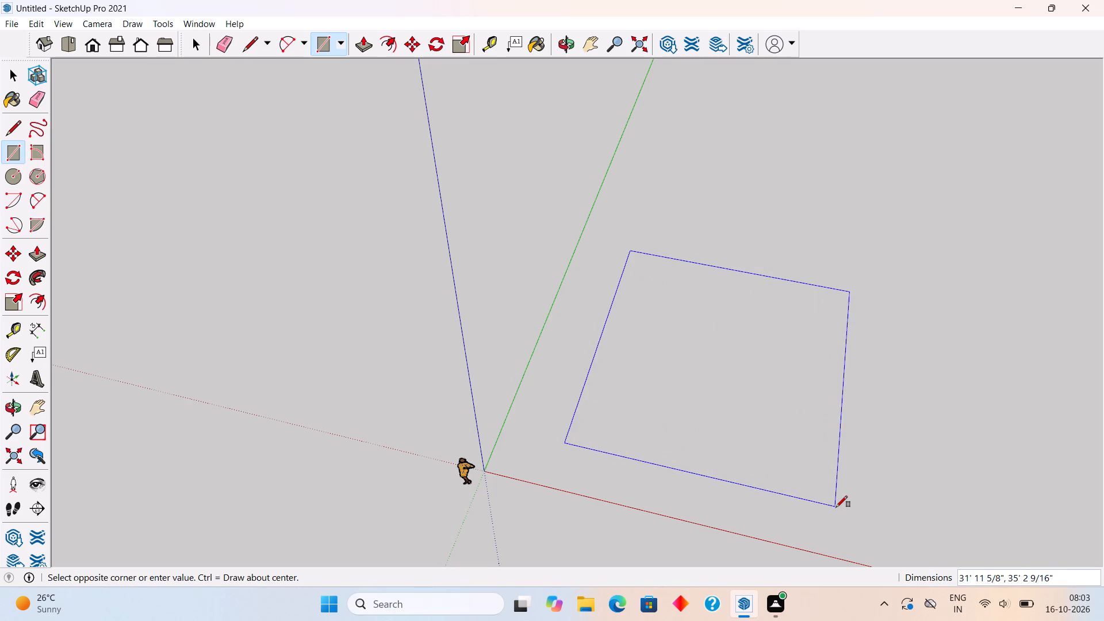
left_click(836, 507)
key("space")
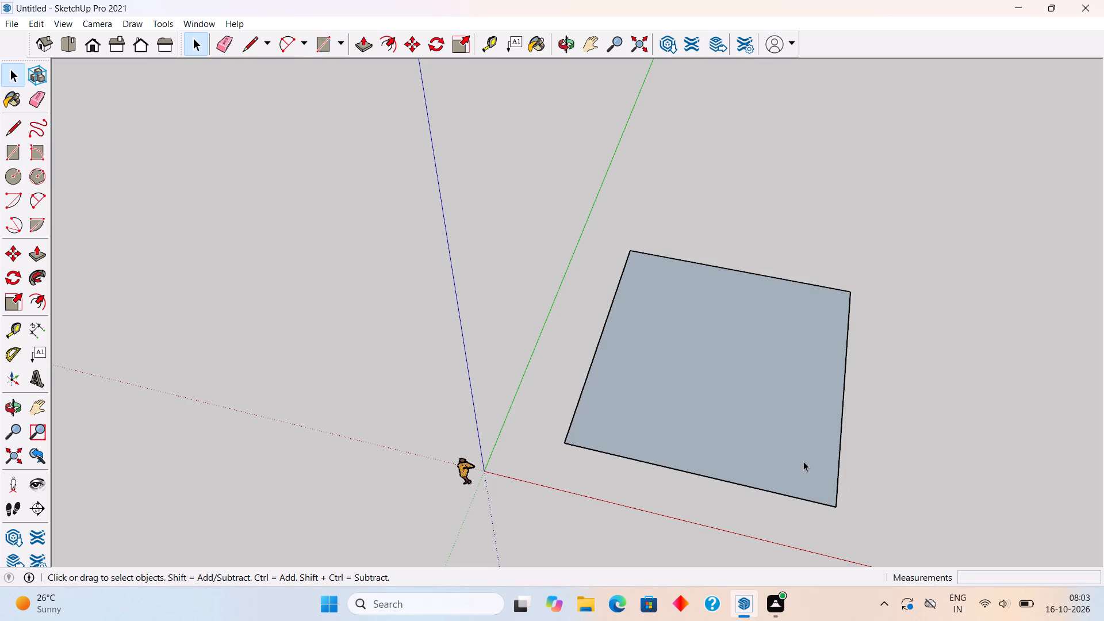
Push/Pull the ground rectangle up 1' into a base slab.
key("p")
left_click(803, 461)
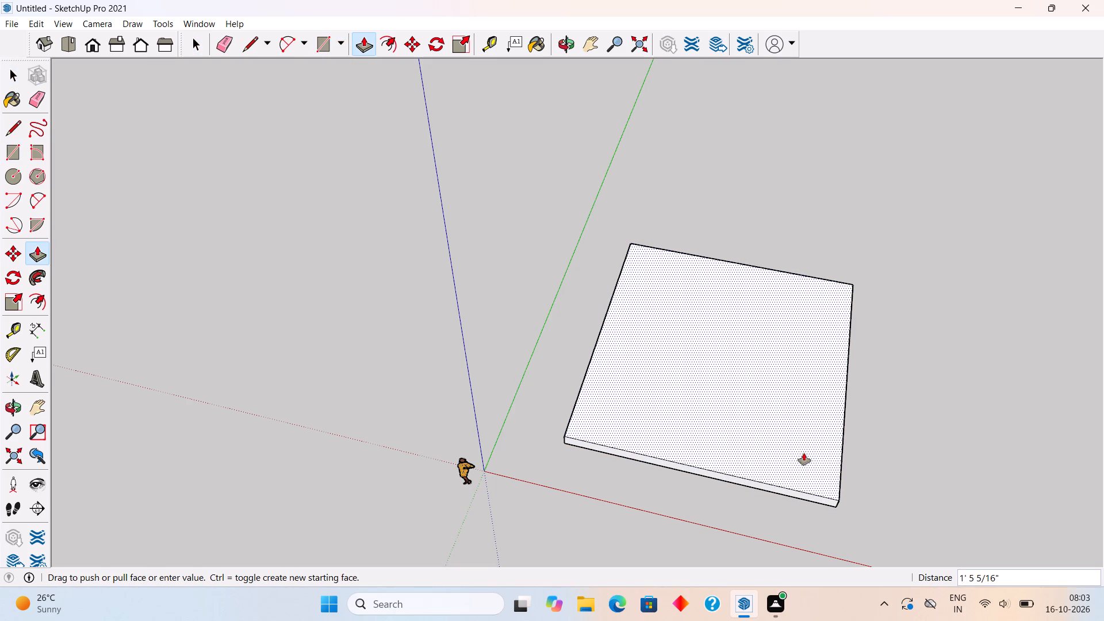
type("1'")
key("Return")
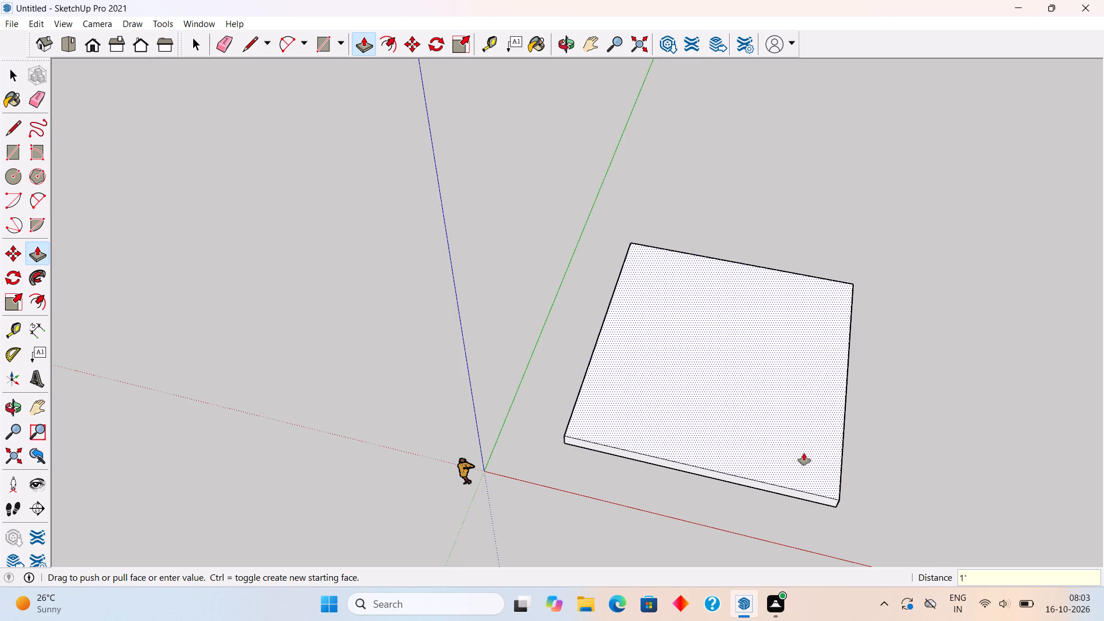
key("space")
Make the whole slab, with all its faces and edges, into a group.
triple_click(808, 454)
right_click(808, 454)
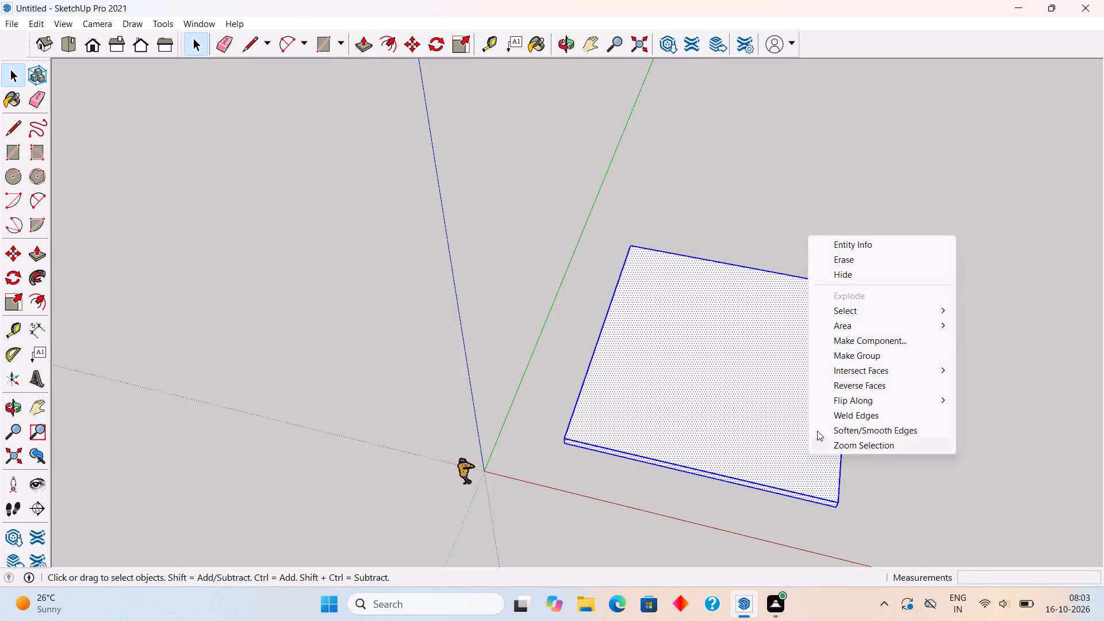
left_click(842, 360)
left_click(891, 402)
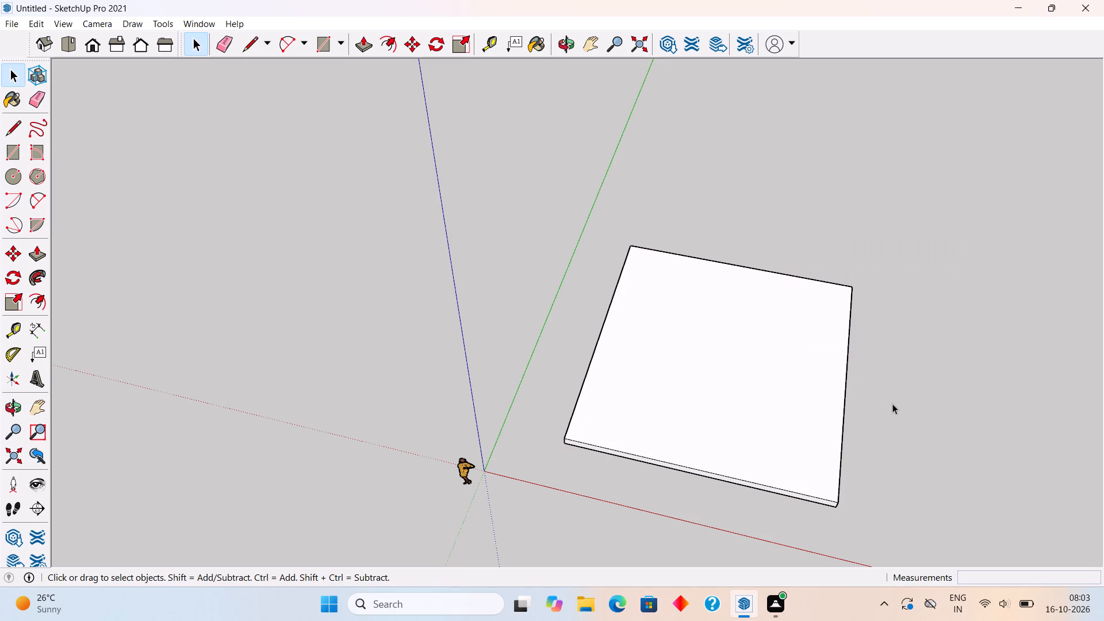
Draw a 30' by 40' rectangle starting from a point inside the slab's top face near its far corner.
scroll(892, 404, "down", 1)
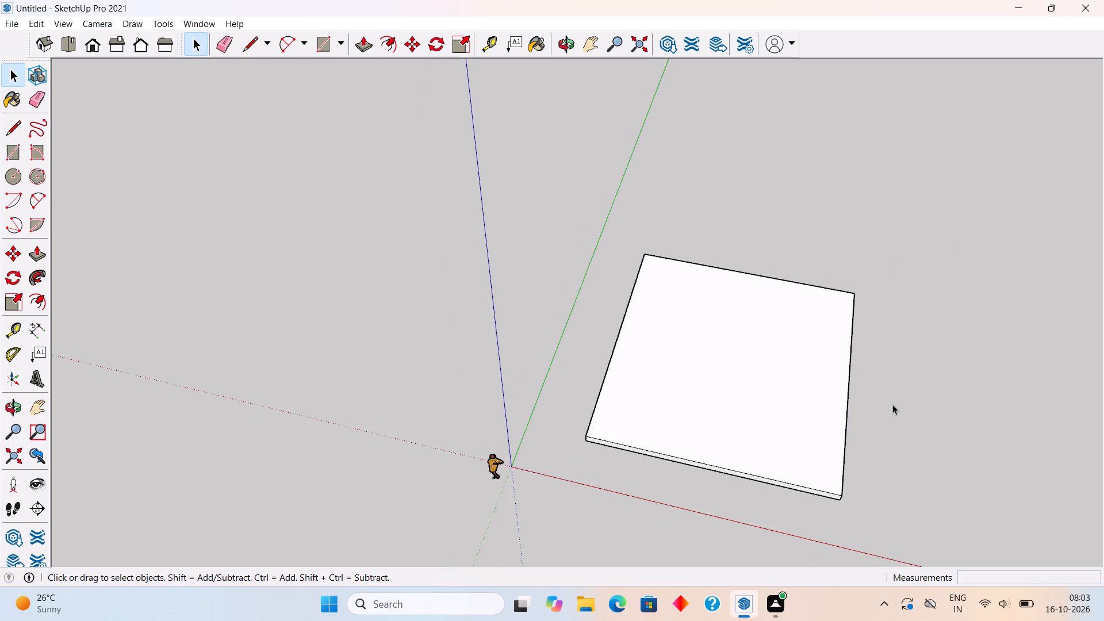
middle_click_drag(892, 467, 894, 421)
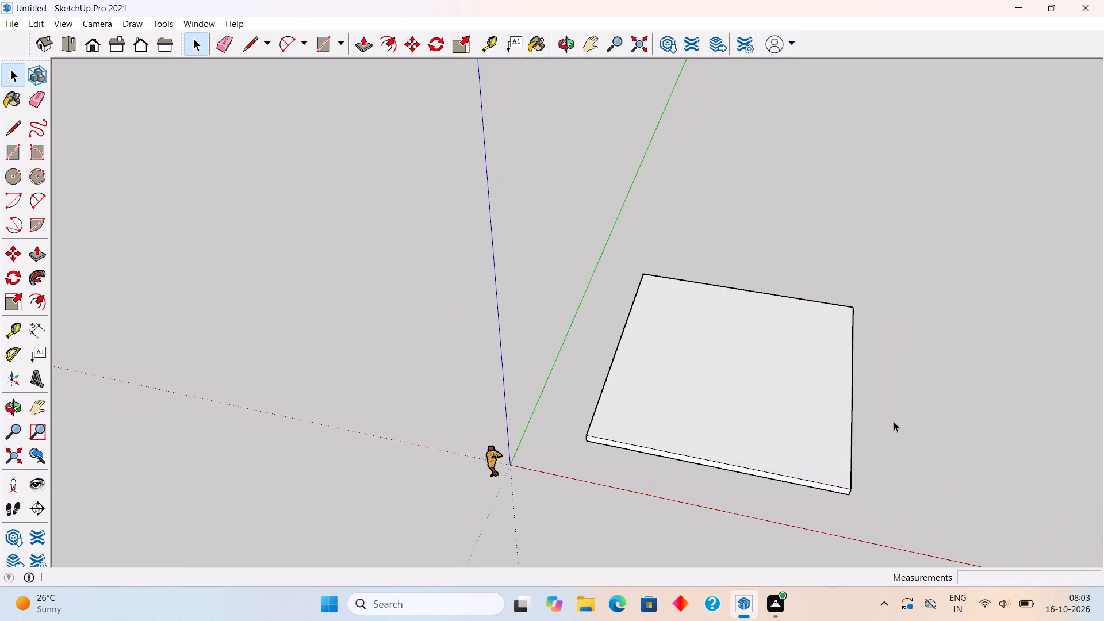
scroll(892, 422, "up", 1)
middle_click_drag(859, 412, 898, 517)
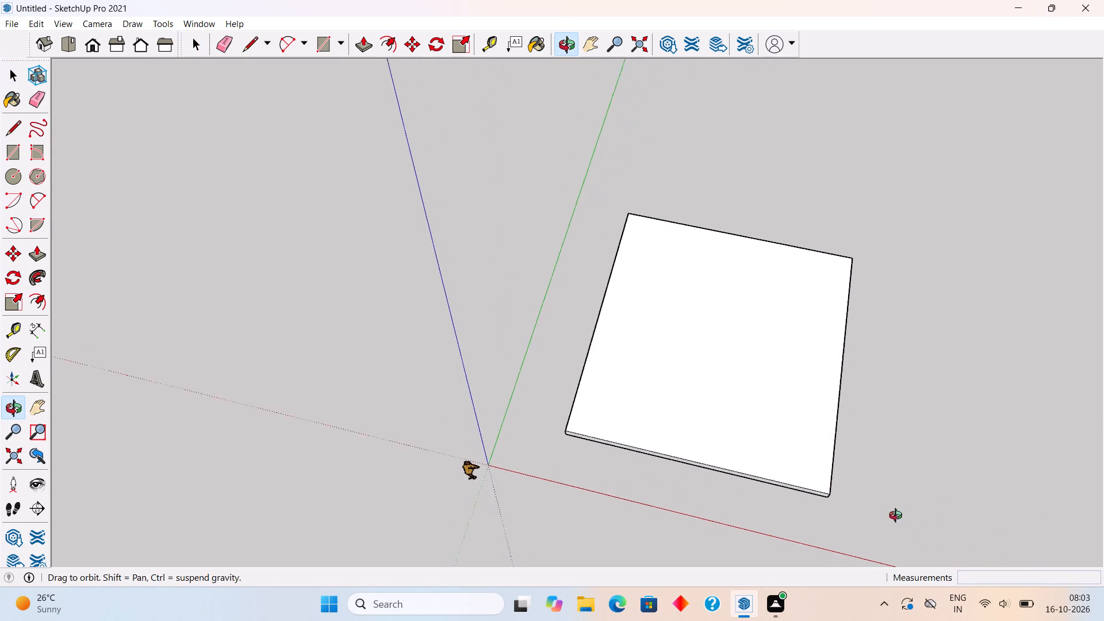
middle_click_drag(898, 517, 929, 520)
key("r")
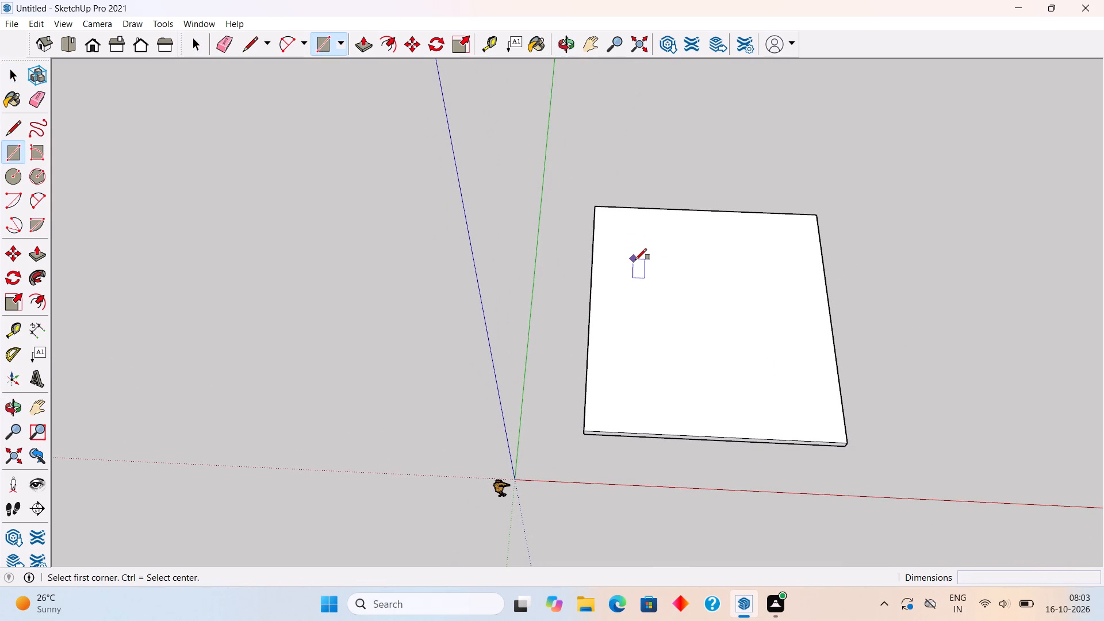
left_click(631, 260)
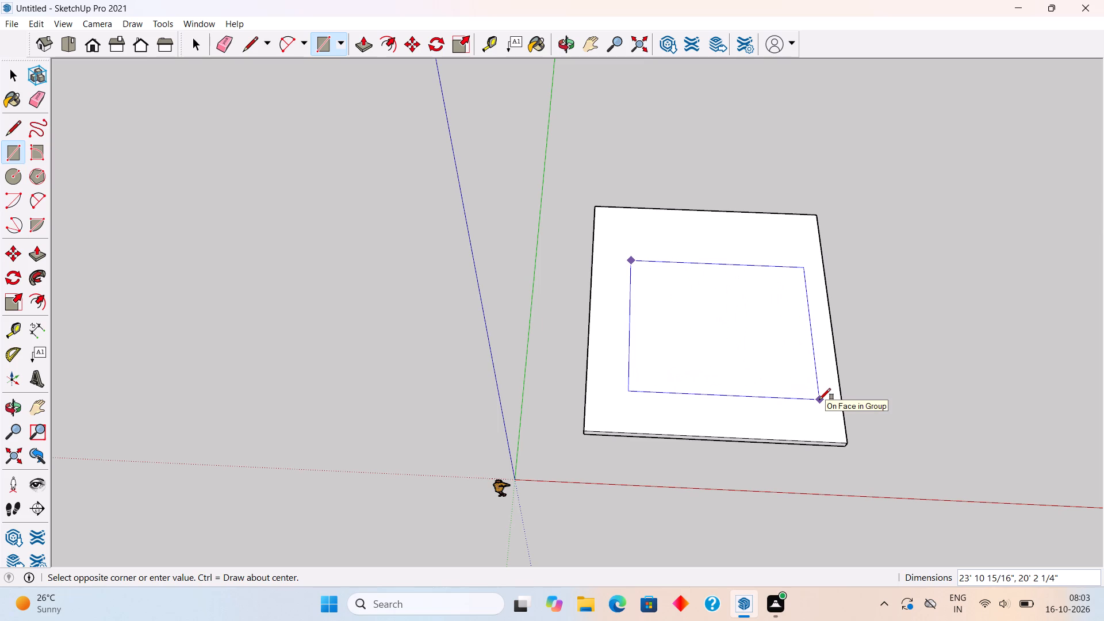
type("30'")
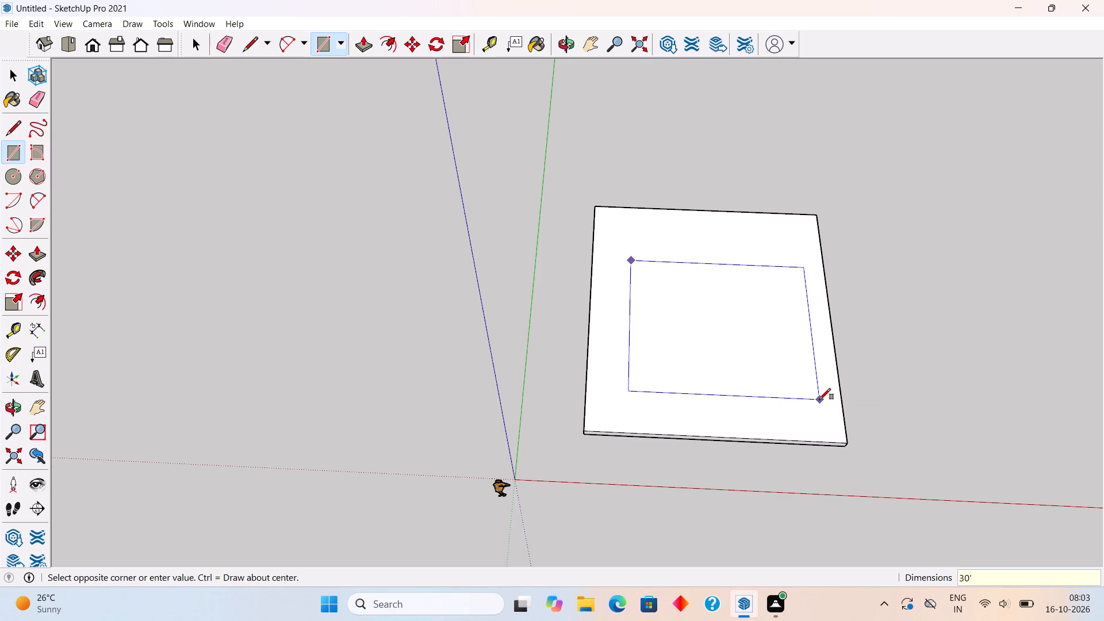
type(",40'")
key("Return")
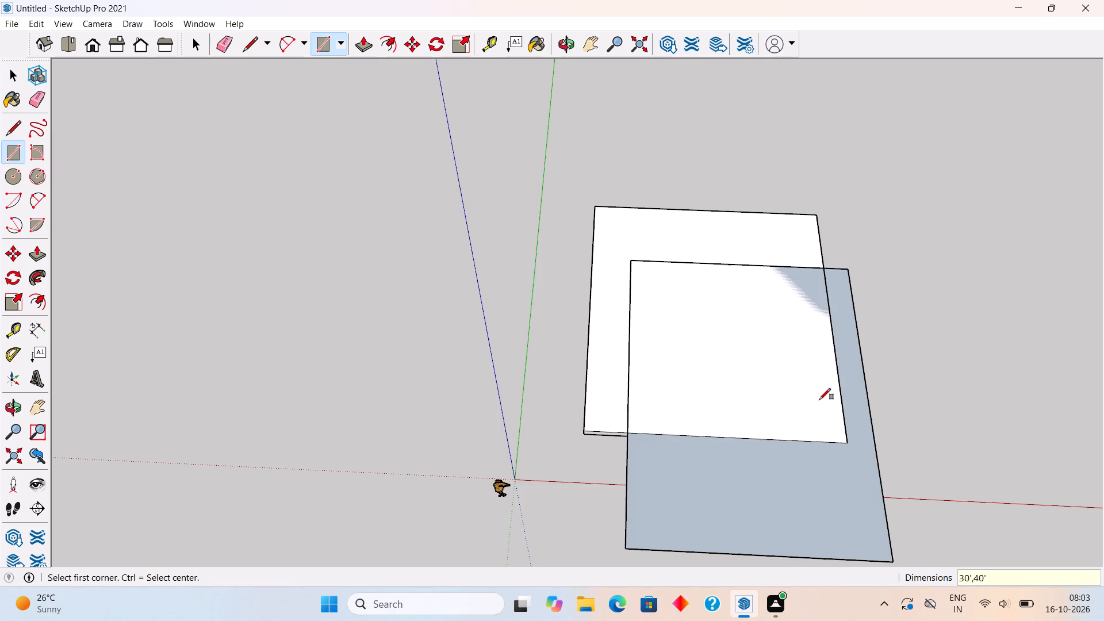
key("space")
Inside the base slab group, Push/Pull the side beside the red axis outward about 15' 4" past the 30' by 40' rectangle.
middle_click_drag(807, 332, 764, 218)
scroll(763, 508, "up", 2)
middle_click_drag(763, 489, 802, 271)
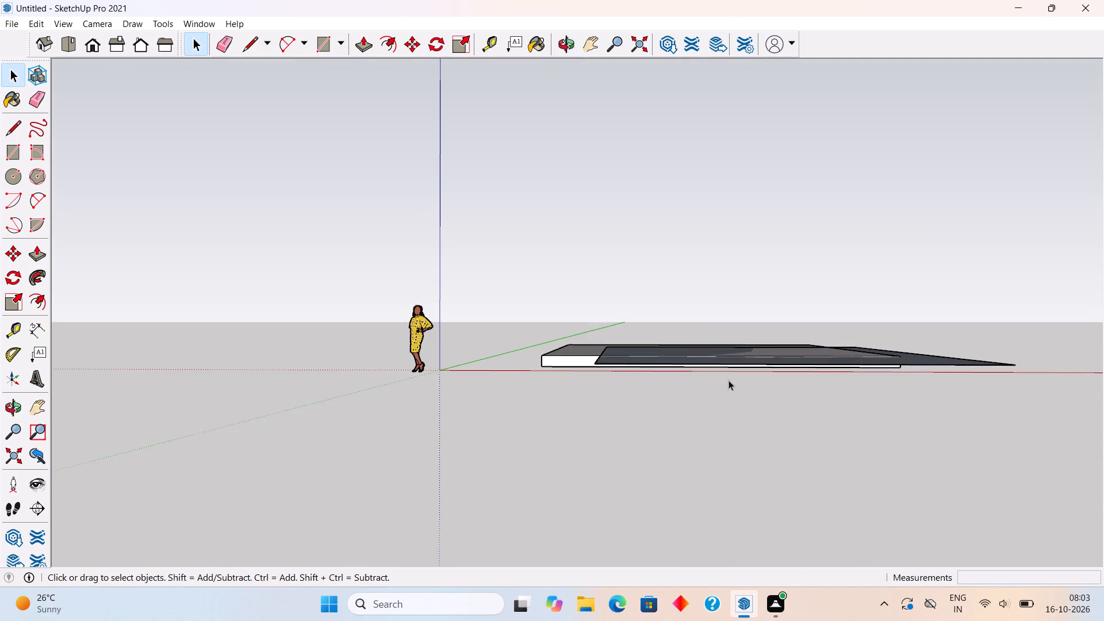
middle_click_drag(732, 375, 895, 371)
scroll(866, 379, "up", 10)
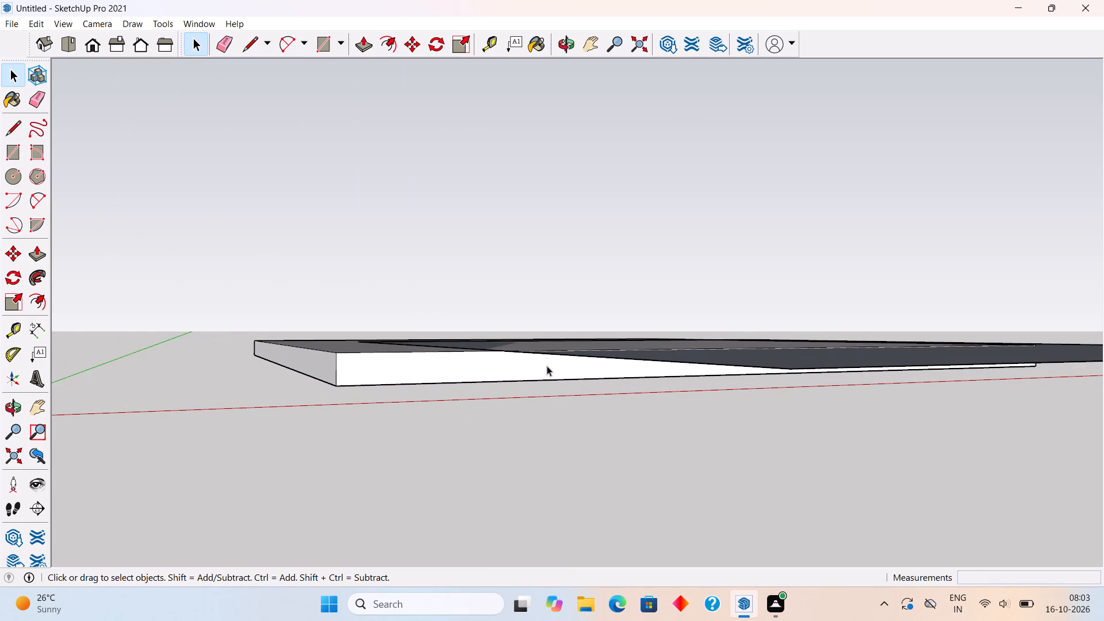
triple_click(555, 377)
key("p")
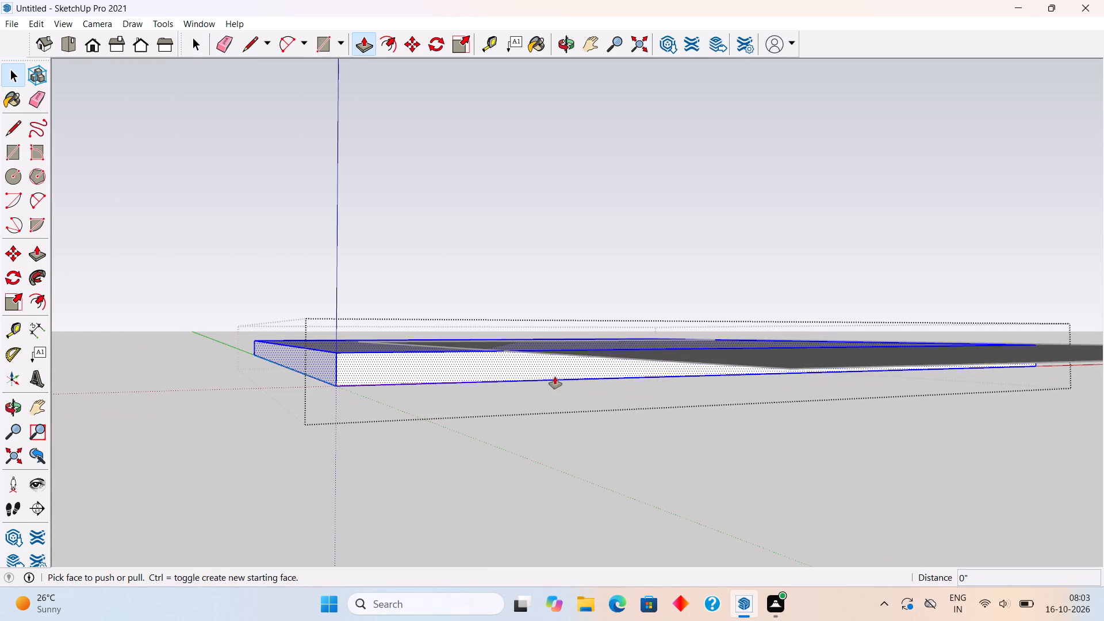
left_click(554, 371)
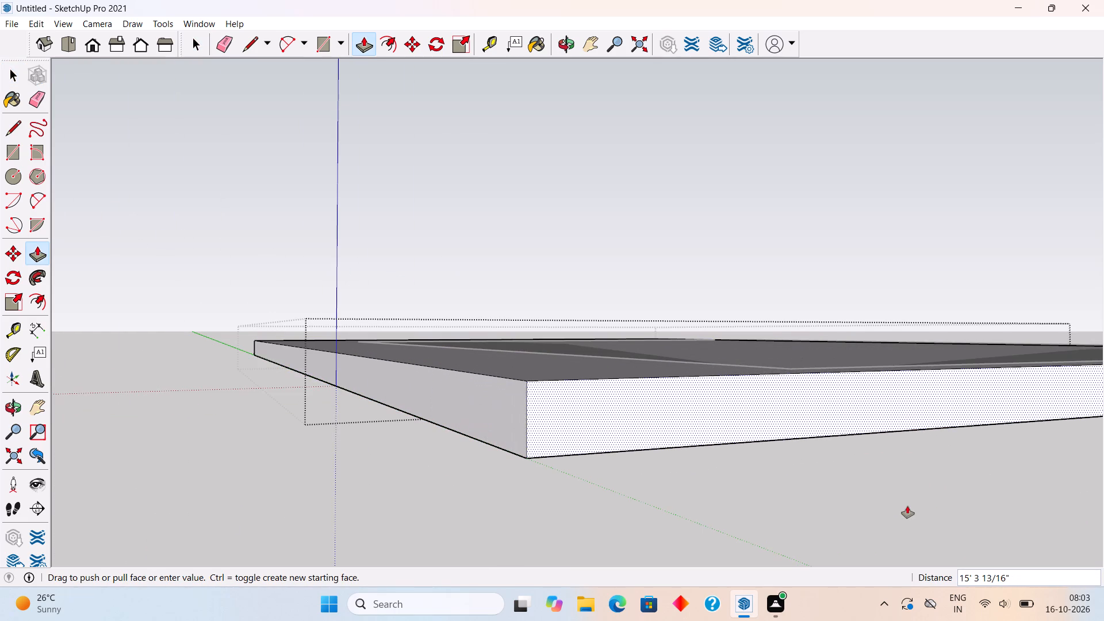
left_click(907, 506)
Push/Pull the base slab's side facing away from the origin along the red axis outward about 6' 4" and leave the group.
middle_click_drag(915, 416, 457, 370)
scroll(457, 370, "down", 10)
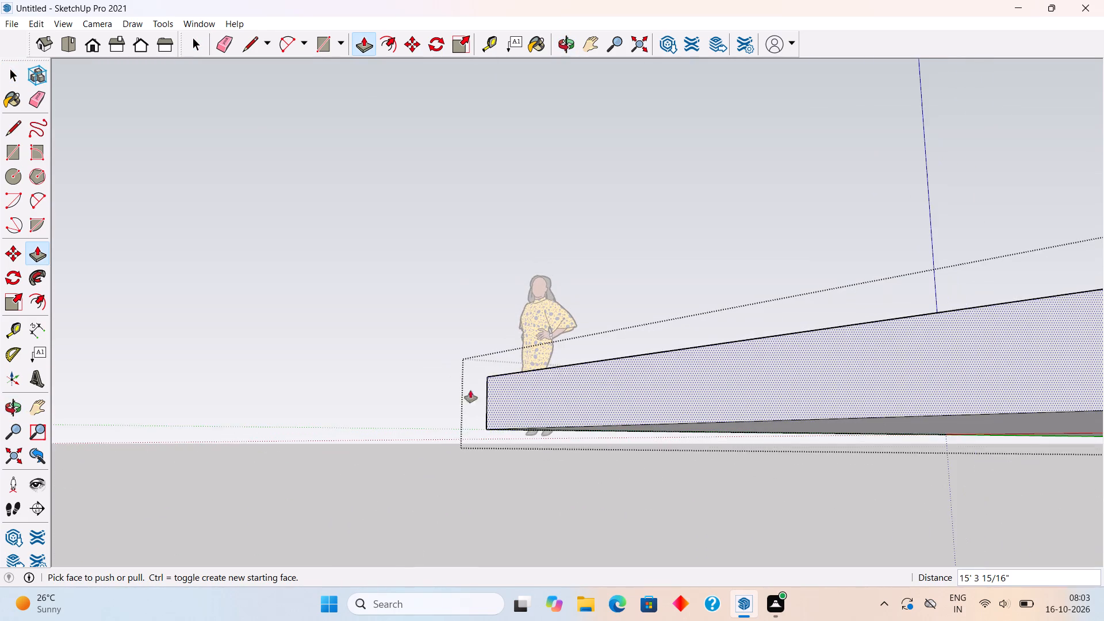
scroll(648, 392, "down", 20)
scroll(648, 392, "down", 9)
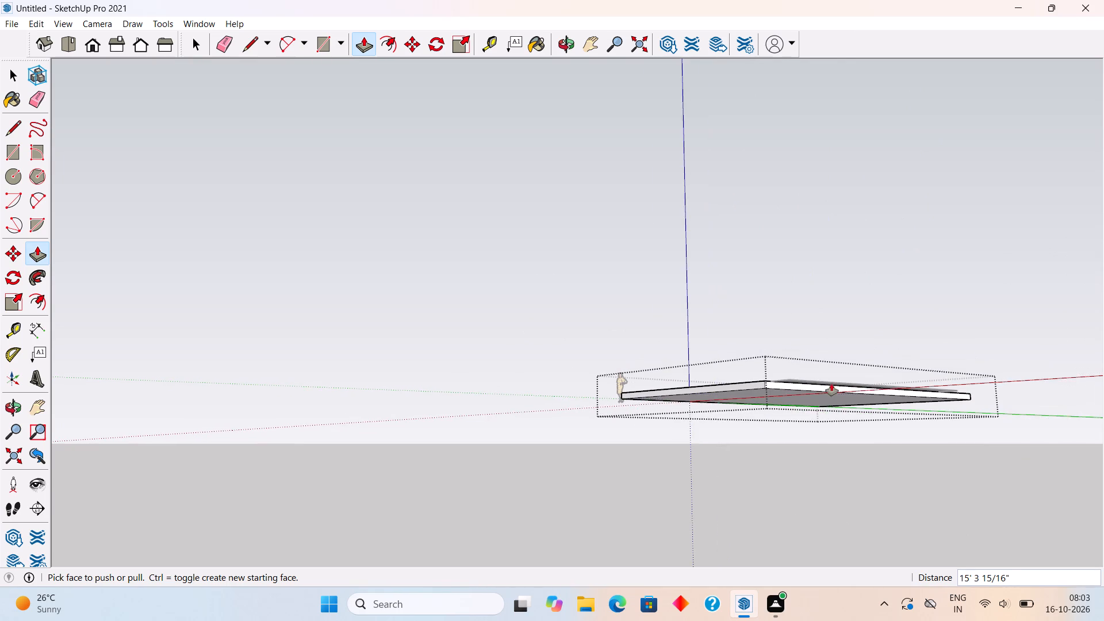
scroll(832, 384, "up", 7)
left_click(837, 392)
left_click(915, 417)
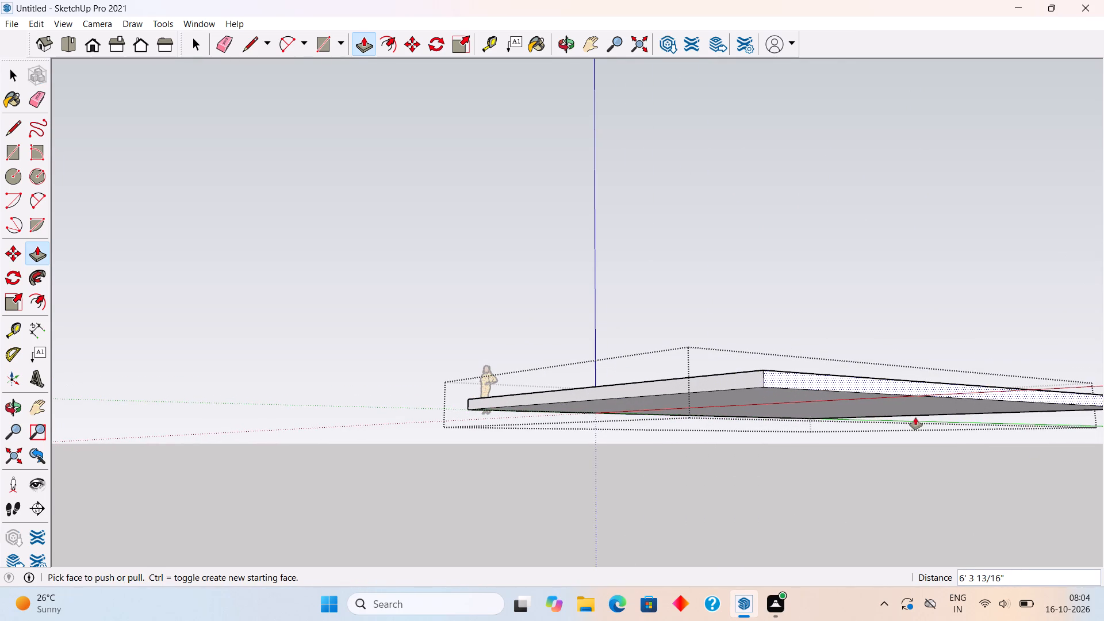
key("space")
middle_click(861, 308)
left_click(861, 307)
Push/Pull the 30' by 40' rectangle on top of the base slab up 6".
middle_click_drag(849, 320, 885, 517)
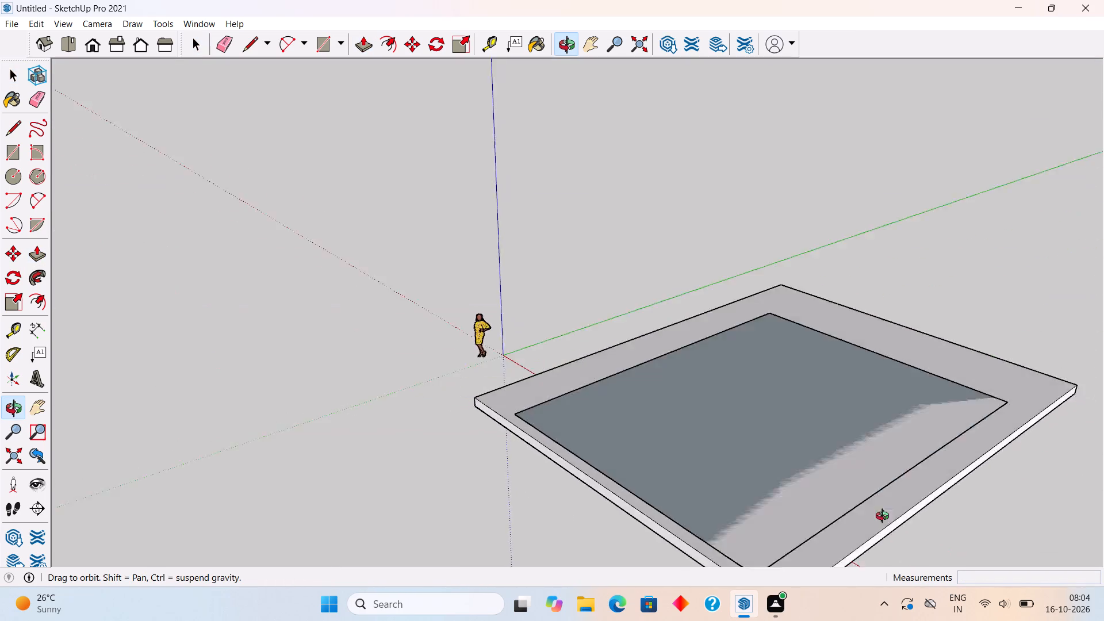
middle_click_drag(885, 517, 1034, 529)
key("p")
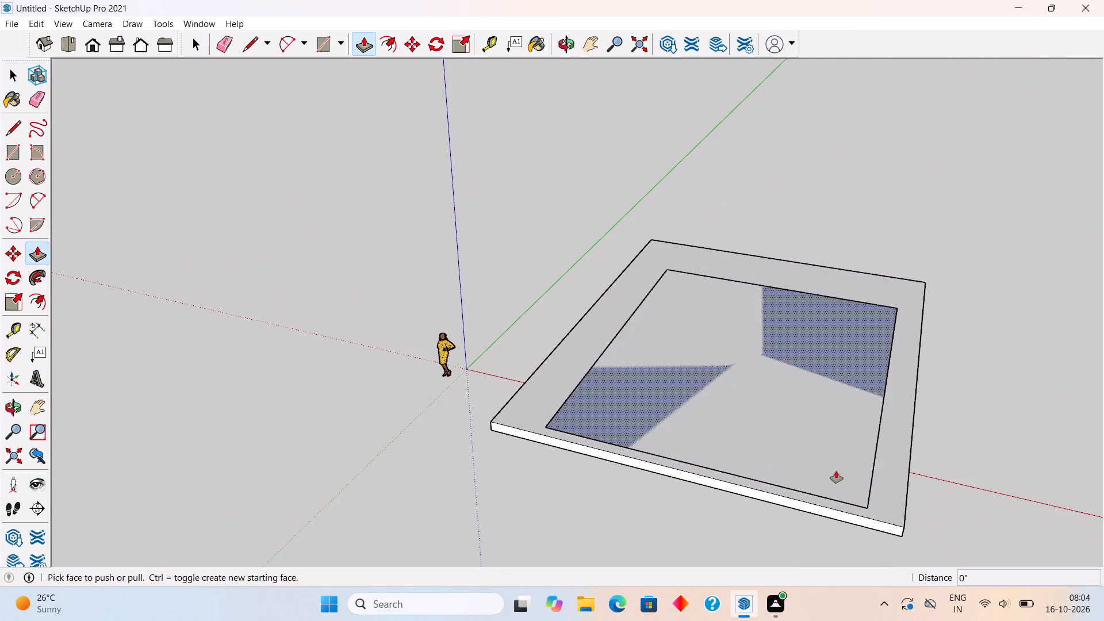
left_click(835, 470)
type("6\"")
key("Return")
key("space")
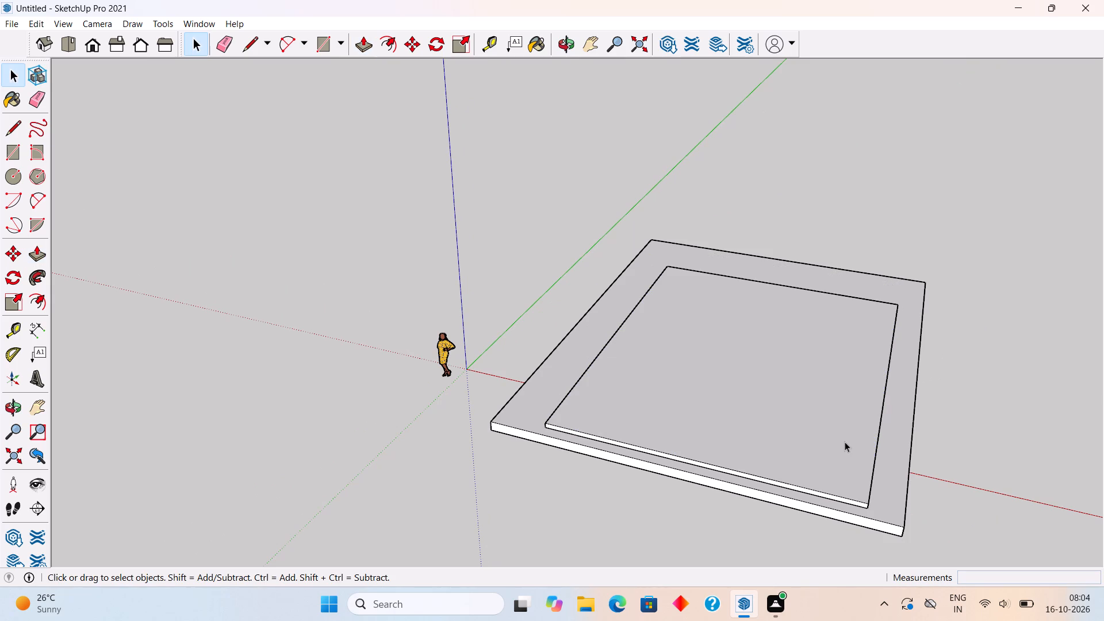
Make the raised 30' by 40' slab, with all its faces and edges, into a group.
triple_click(845, 442)
right_click(845, 442)
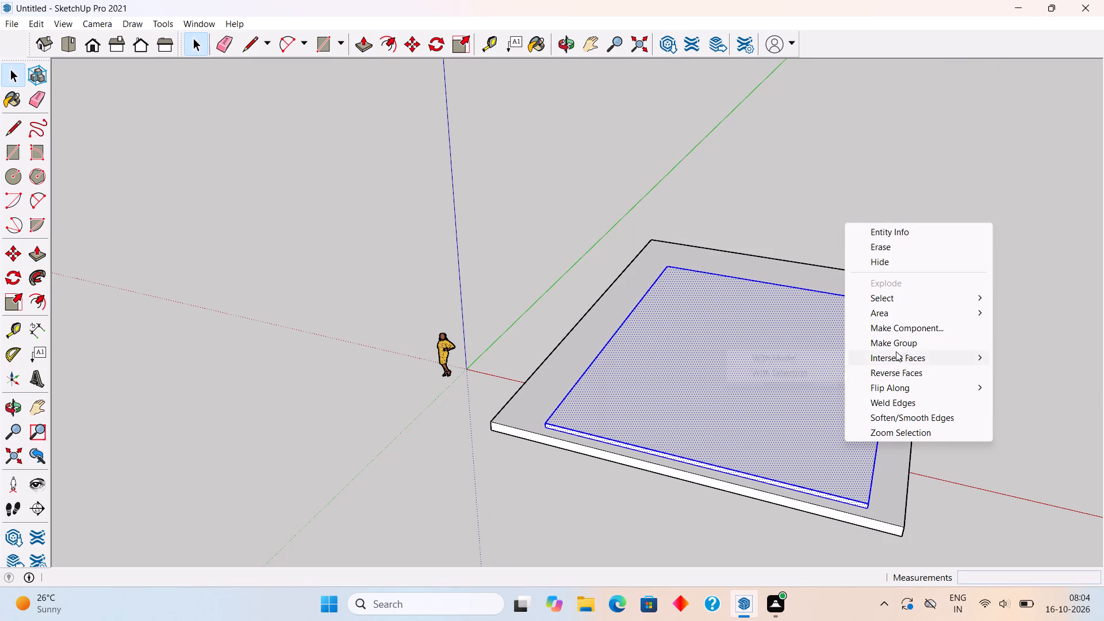
left_click(896, 340)
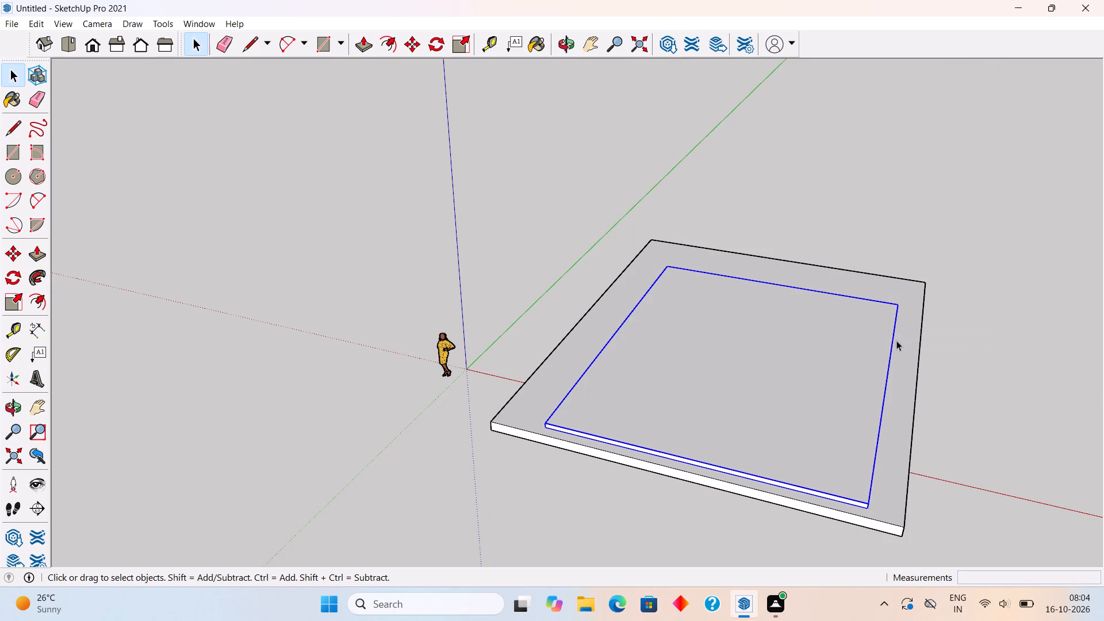
Select both the base slab group and the 30' by 40' slab group together.
scroll(875, 324, "down", 5)
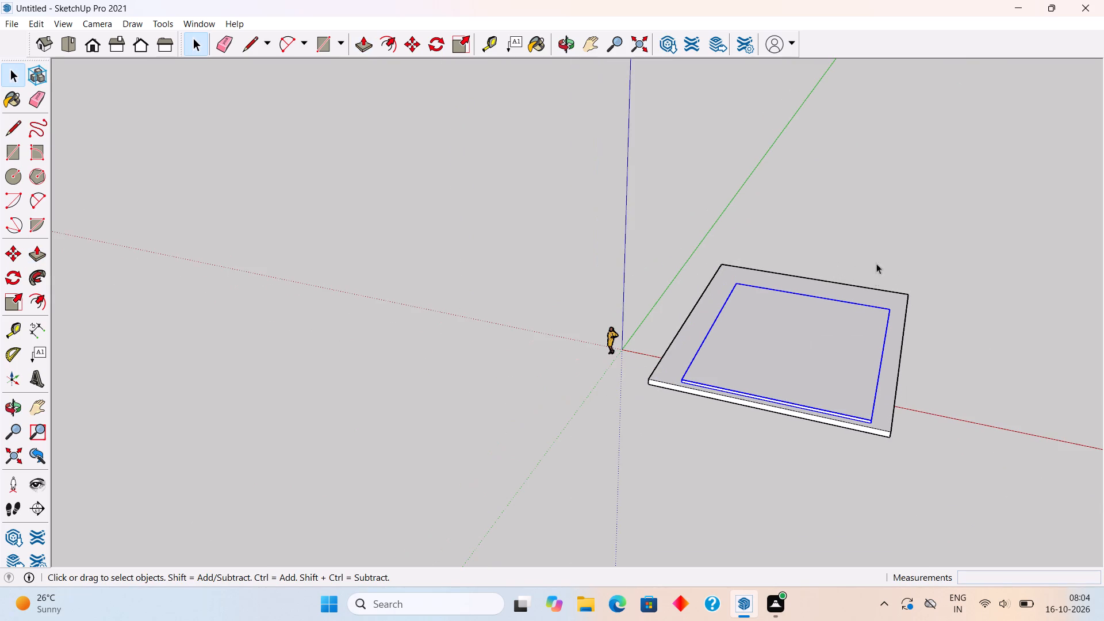
middle_click_drag(876, 259, 871, 355)
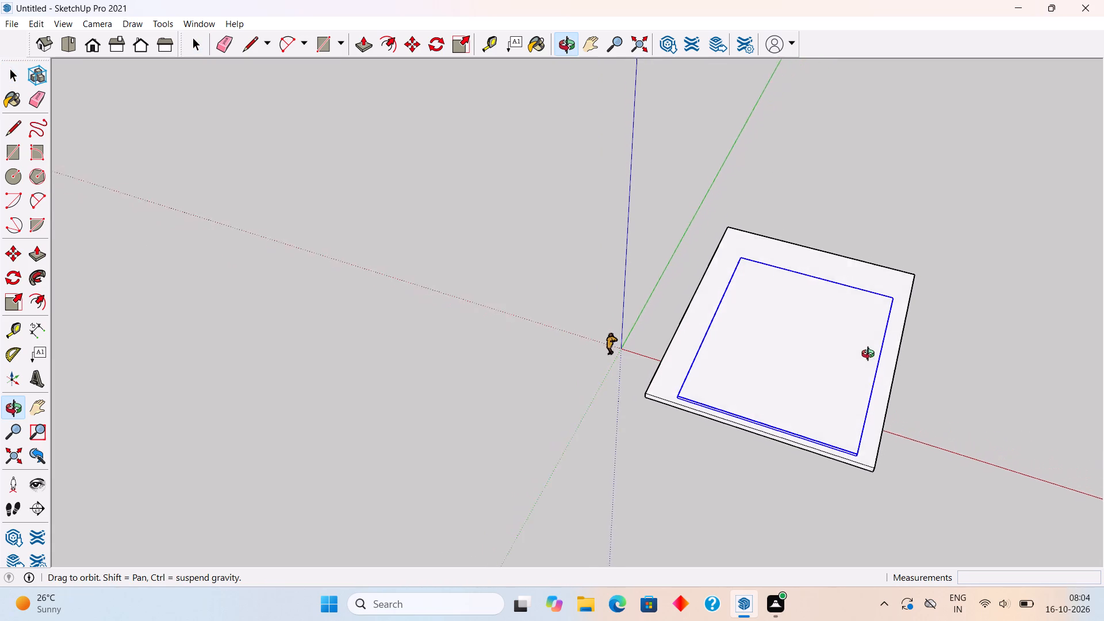
middle_click_drag(871, 355, 869, 404)
left_click(873, 405)
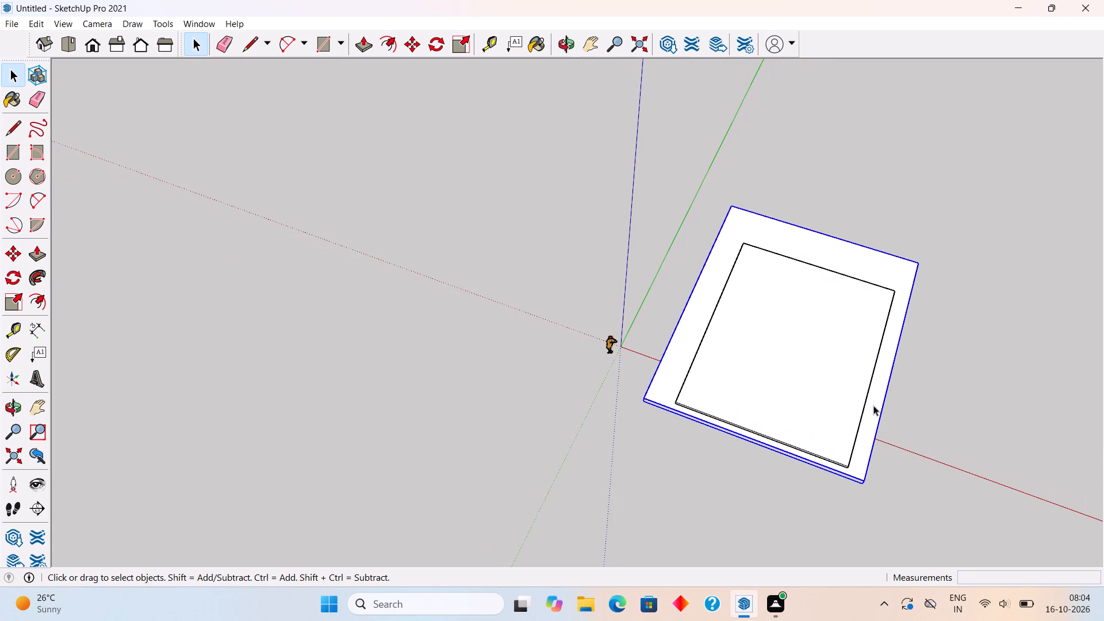
left_click(849, 370, "shift")
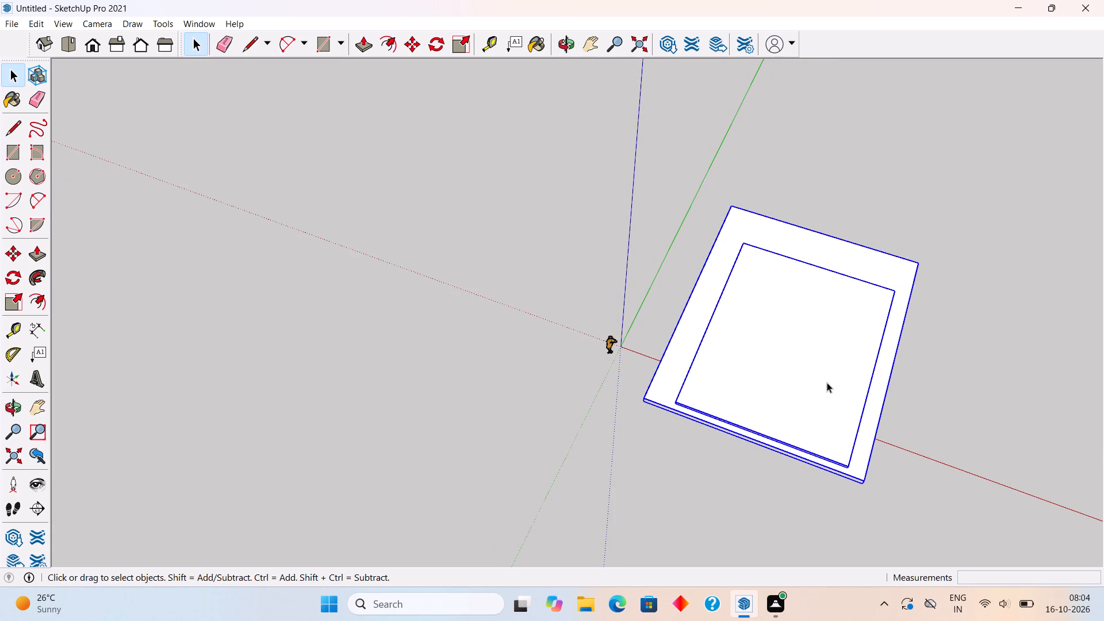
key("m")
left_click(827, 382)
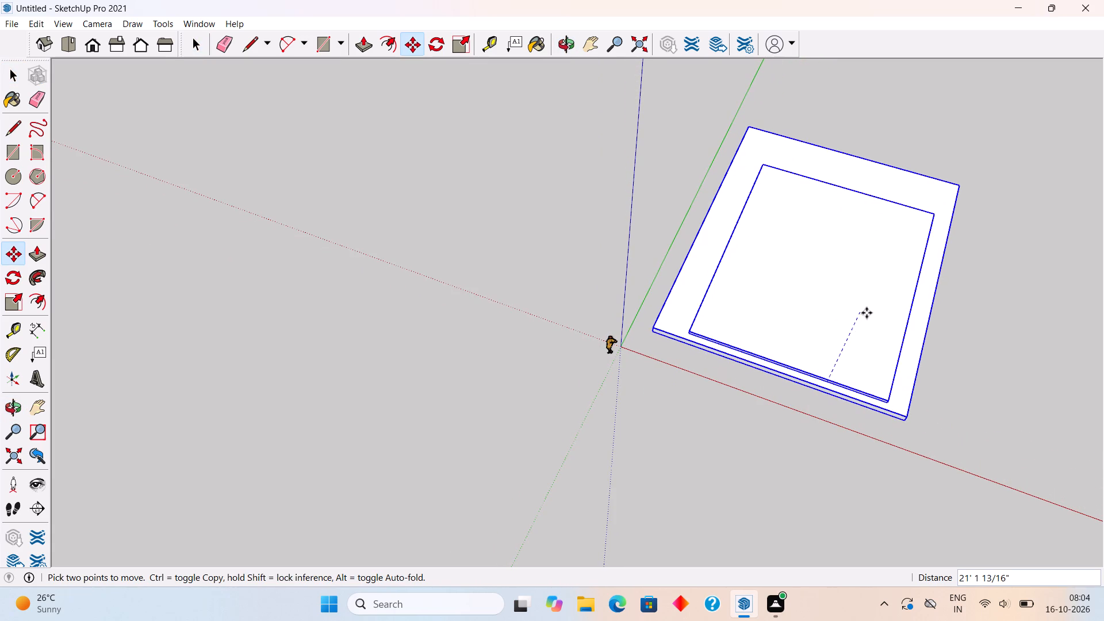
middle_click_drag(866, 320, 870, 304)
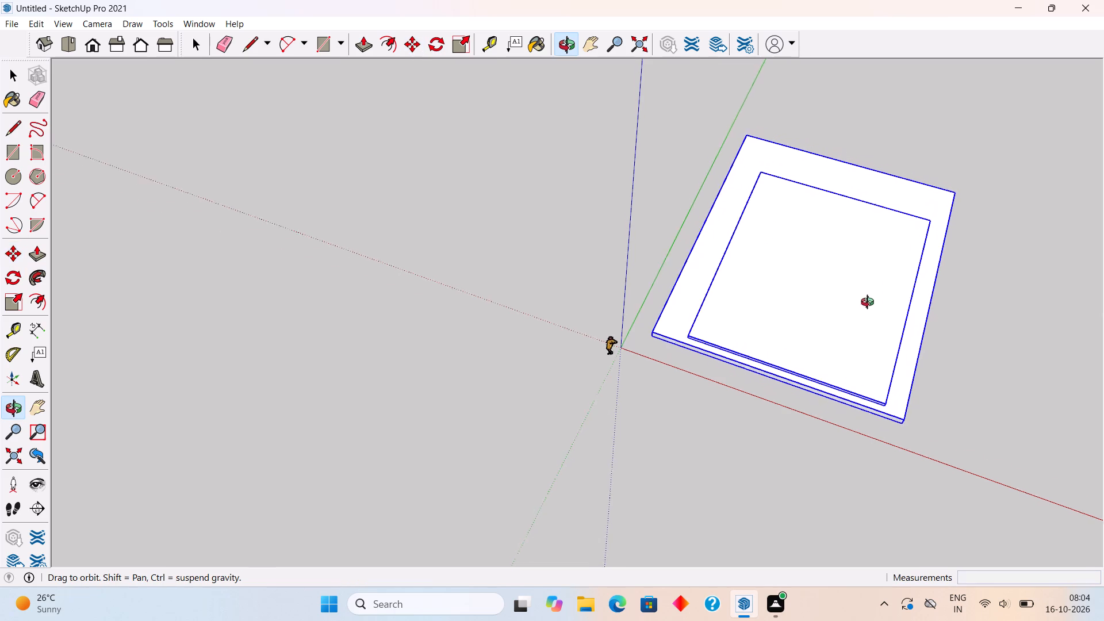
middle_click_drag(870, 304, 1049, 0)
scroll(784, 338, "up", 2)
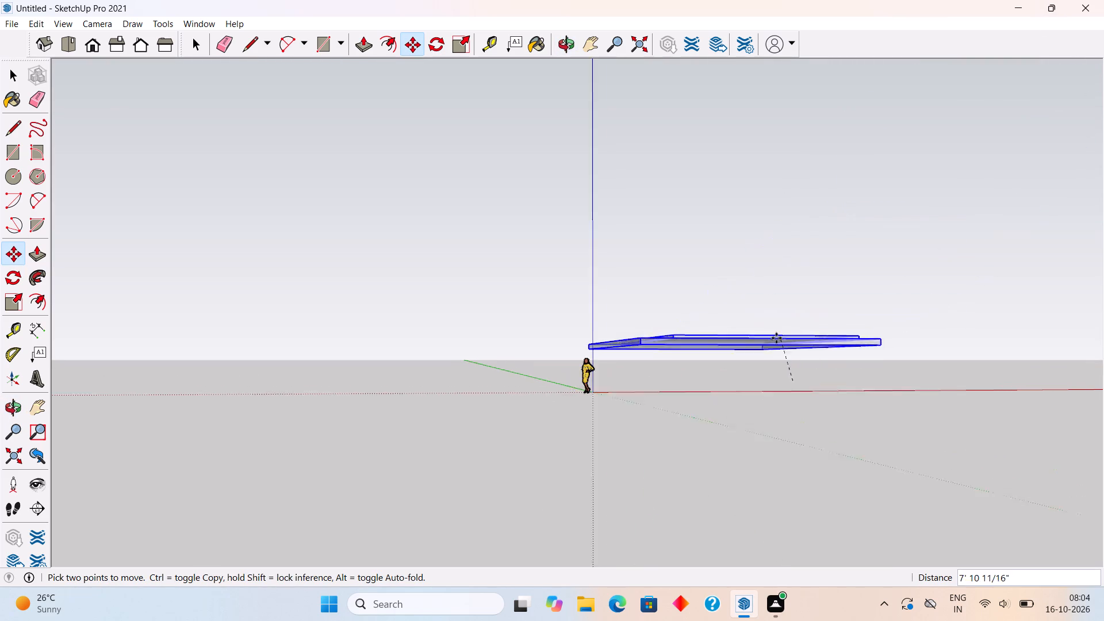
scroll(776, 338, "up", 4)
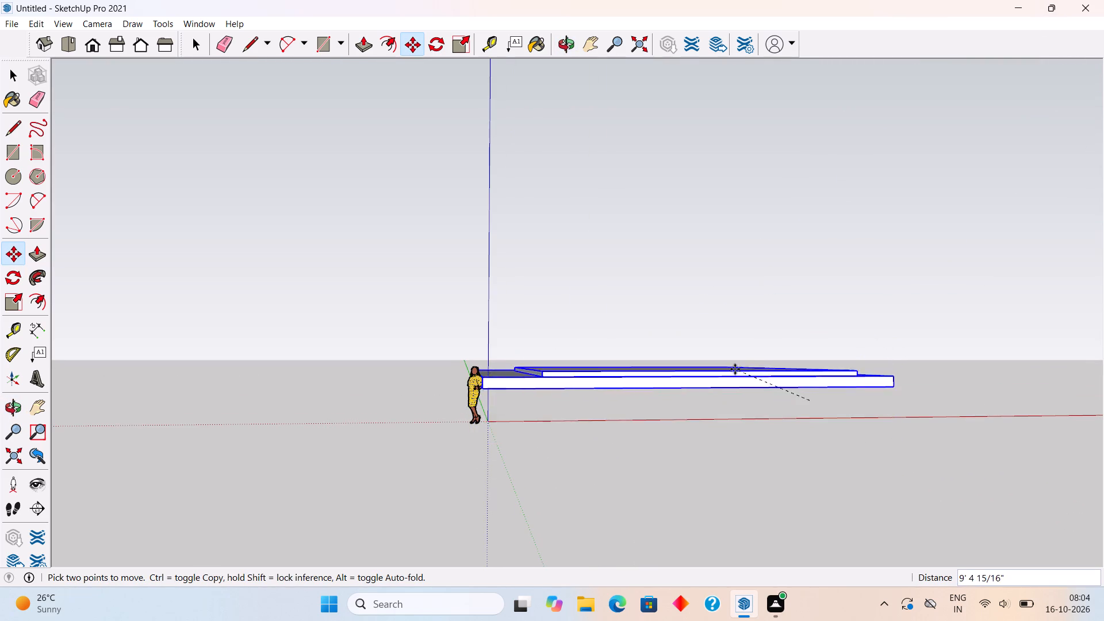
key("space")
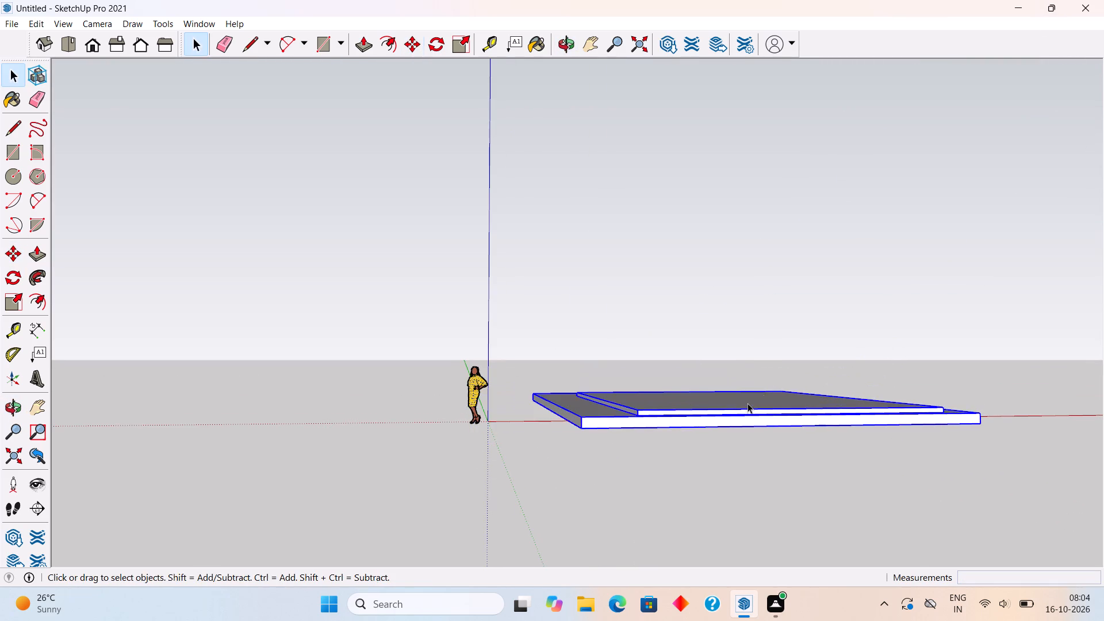
Move both selected slab groups together away from the red axis, toward the positive green direction, and deselect them.
middle_click_drag(818, 347, 784, 580)
key("m")
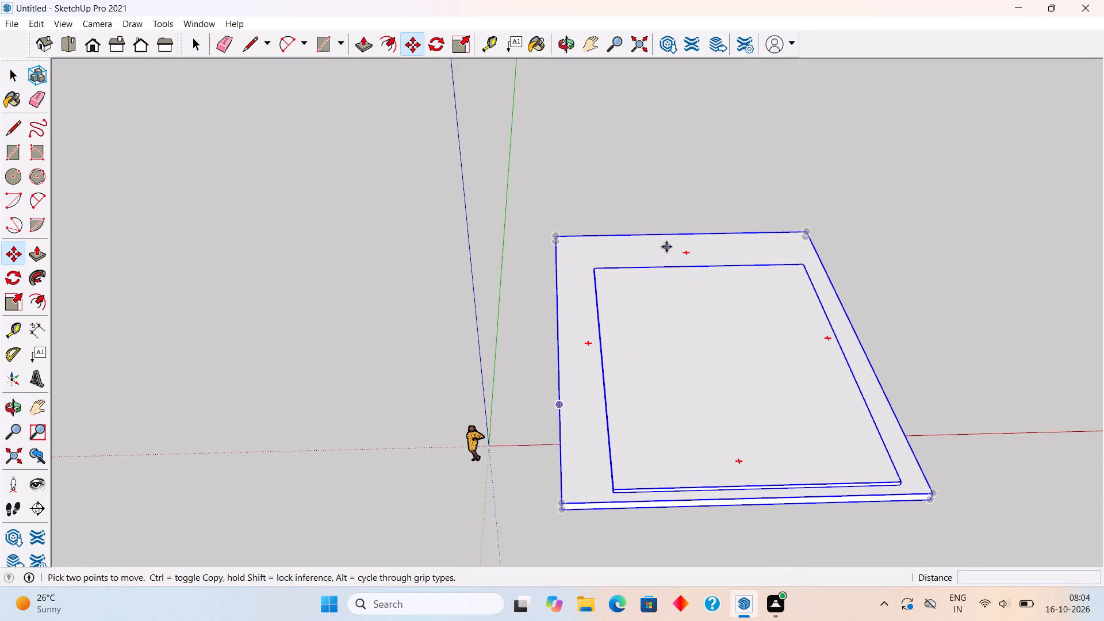
left_click_drag(666, 247, 643, 188)
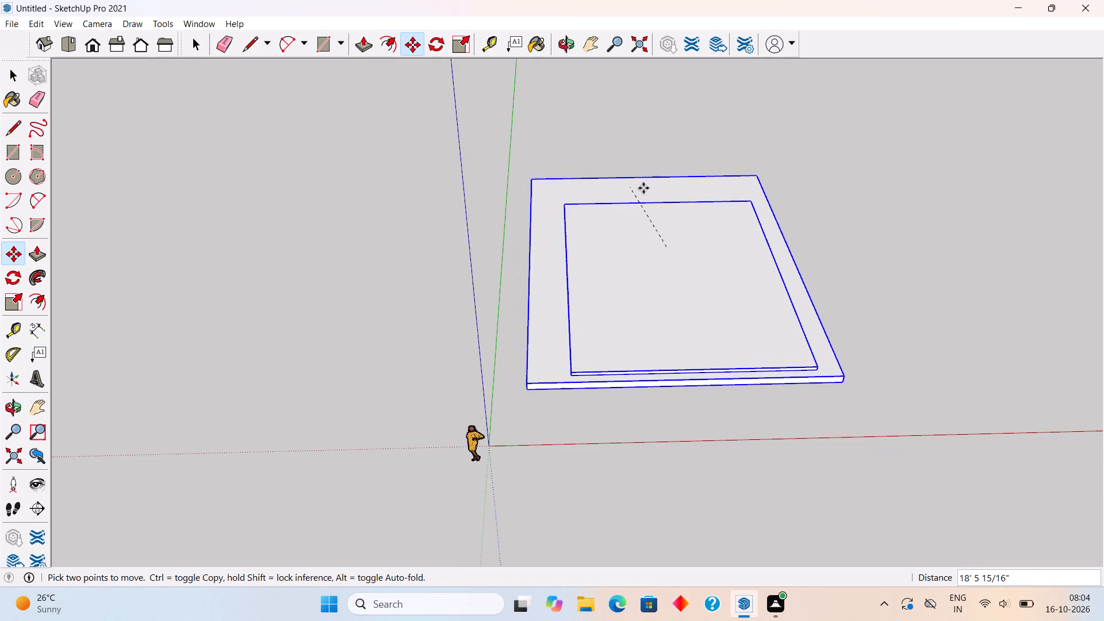
left_click_drag(643, 188, 651, 167)
left_click_drag(680, 283, 688, 284)
left_click(811, 284)
key("space")
left_click(825, 403)
Inside the base slab group, Push/Pull the side nearest the red axis outward about 11' 1" and leave the group.
middle_click_drag(840, 347, 576, 194)
scroll(587, 200, "down", 7)
middle_click_drag(776, 244, 746, 468)
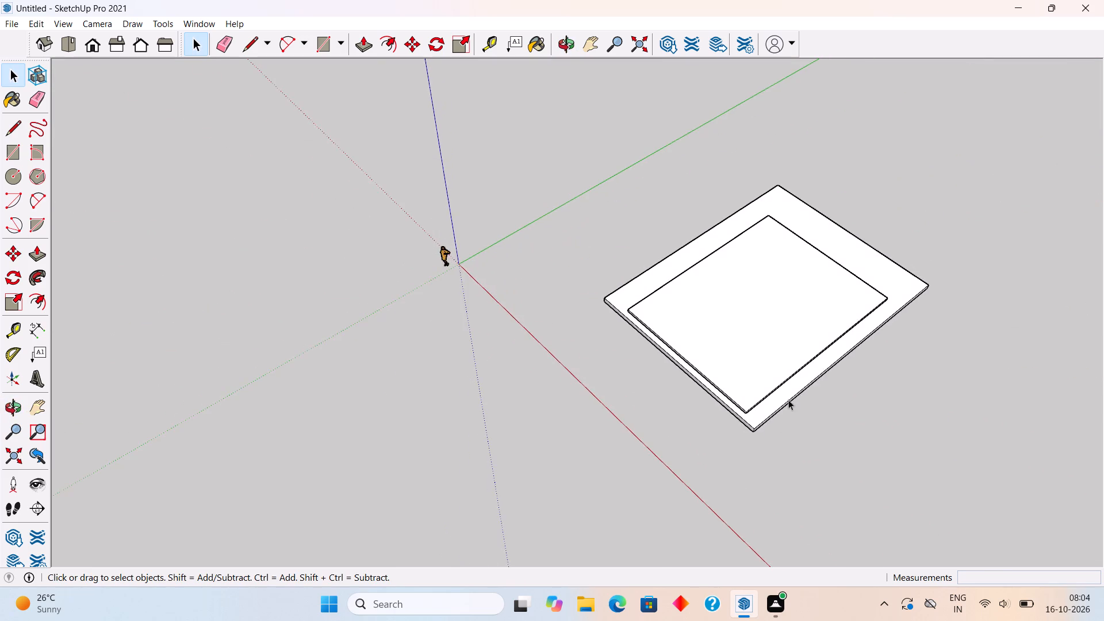
scroll(819, 367, "up", 3)
scroll(693, 427, "up", 5)
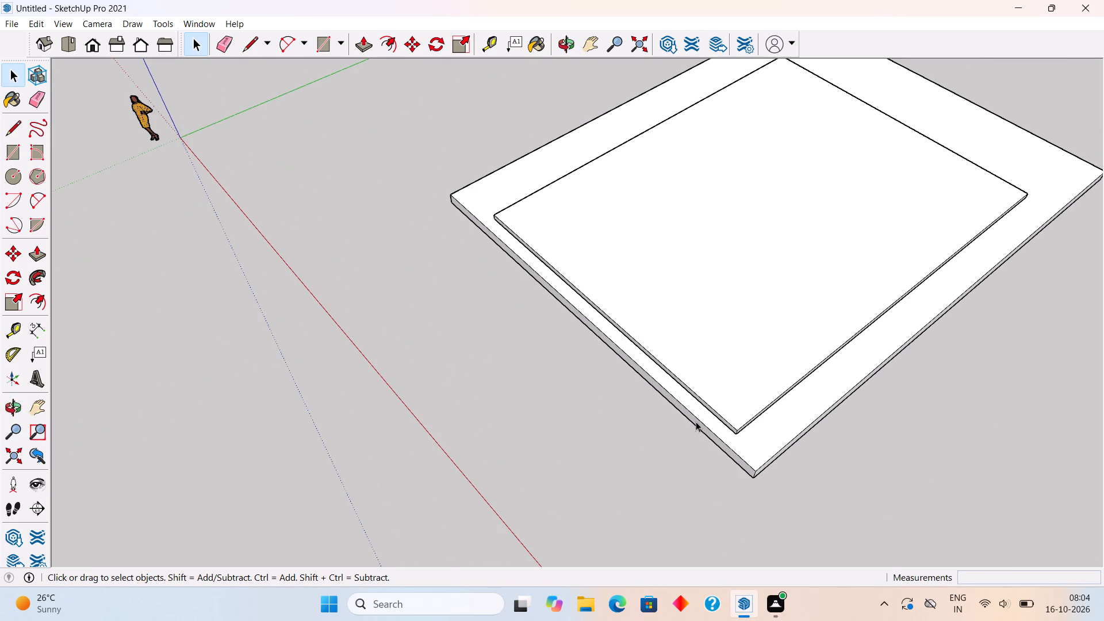
triple_click(696, 423)
key("p")
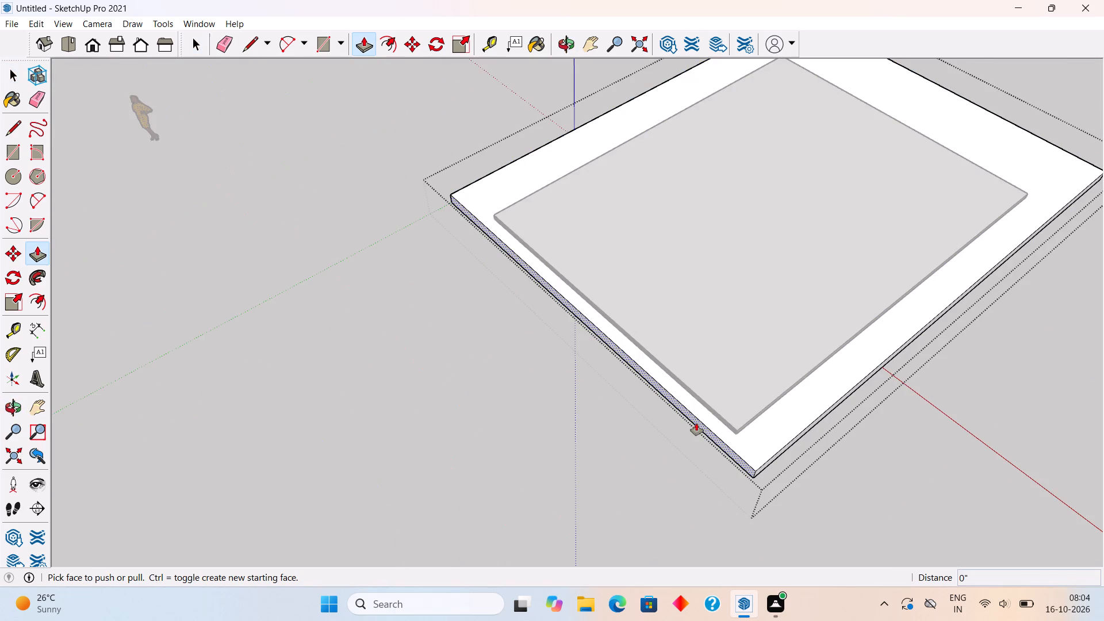
left_click(698, 424)
left_click(540, 446)
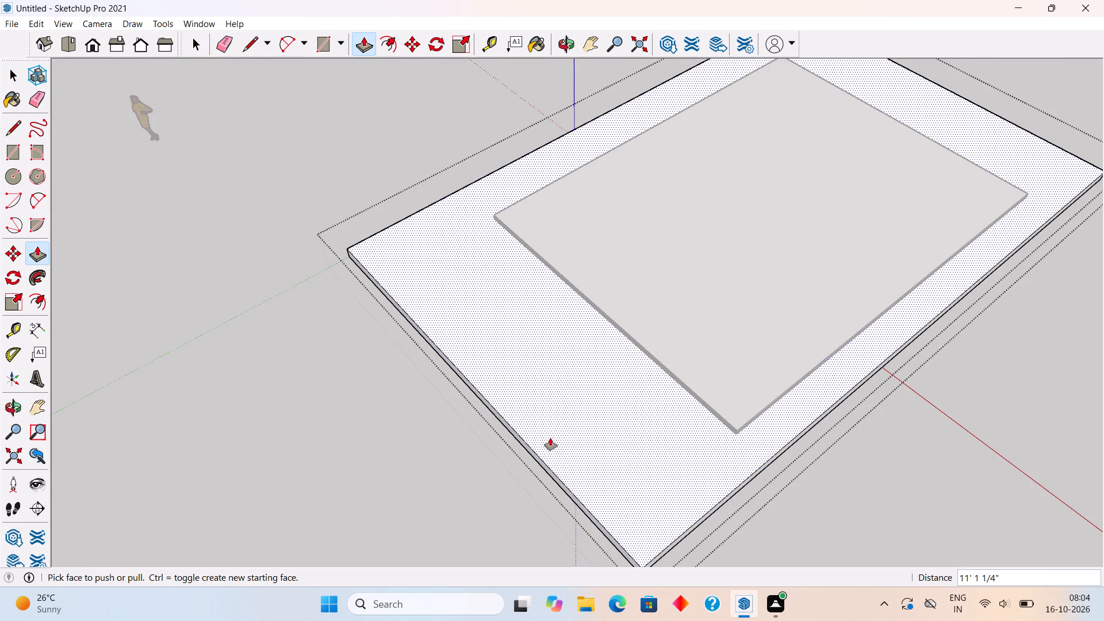
key("space")
left_click(811, 532)
Remove the enlarged base slab group beneath the 30' by 40' slab from view.
left_click(623, 439)
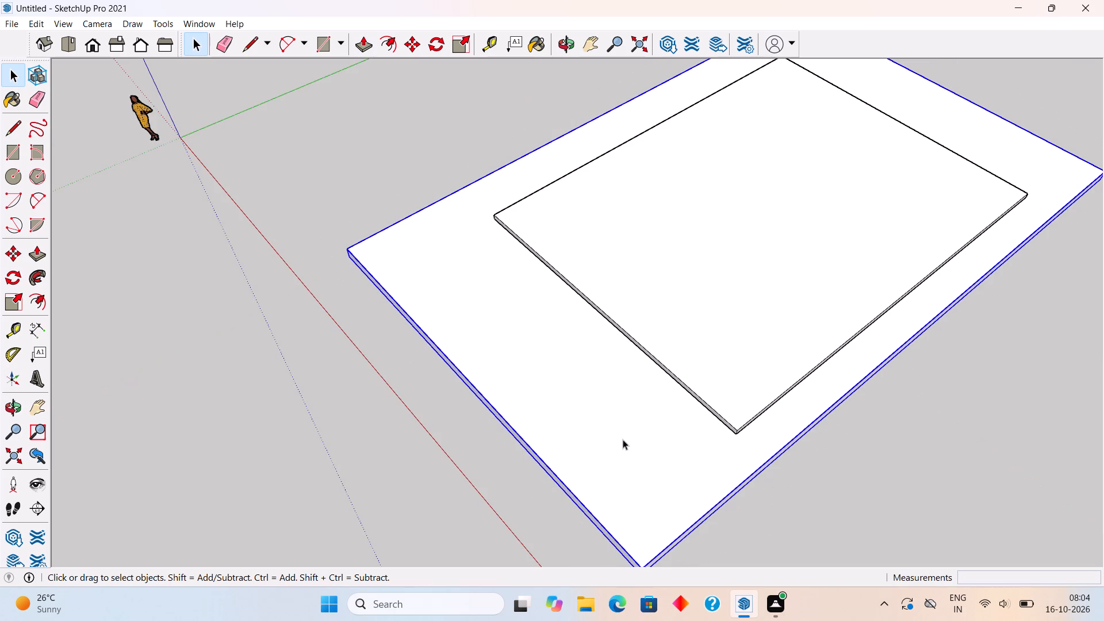
right_click(623, 439)
left_click(675, 223)
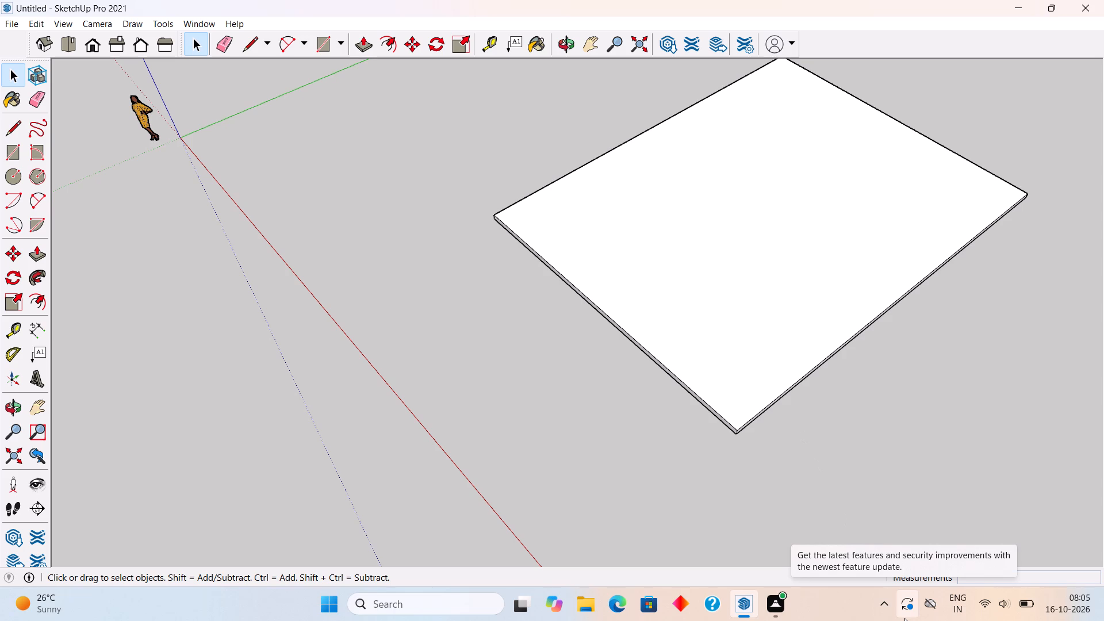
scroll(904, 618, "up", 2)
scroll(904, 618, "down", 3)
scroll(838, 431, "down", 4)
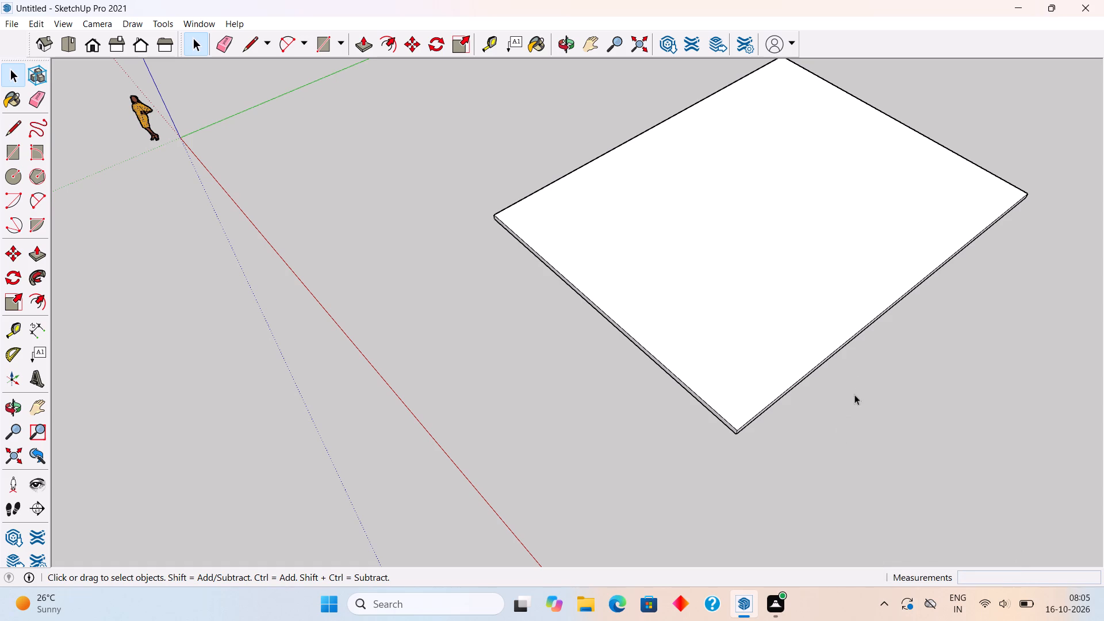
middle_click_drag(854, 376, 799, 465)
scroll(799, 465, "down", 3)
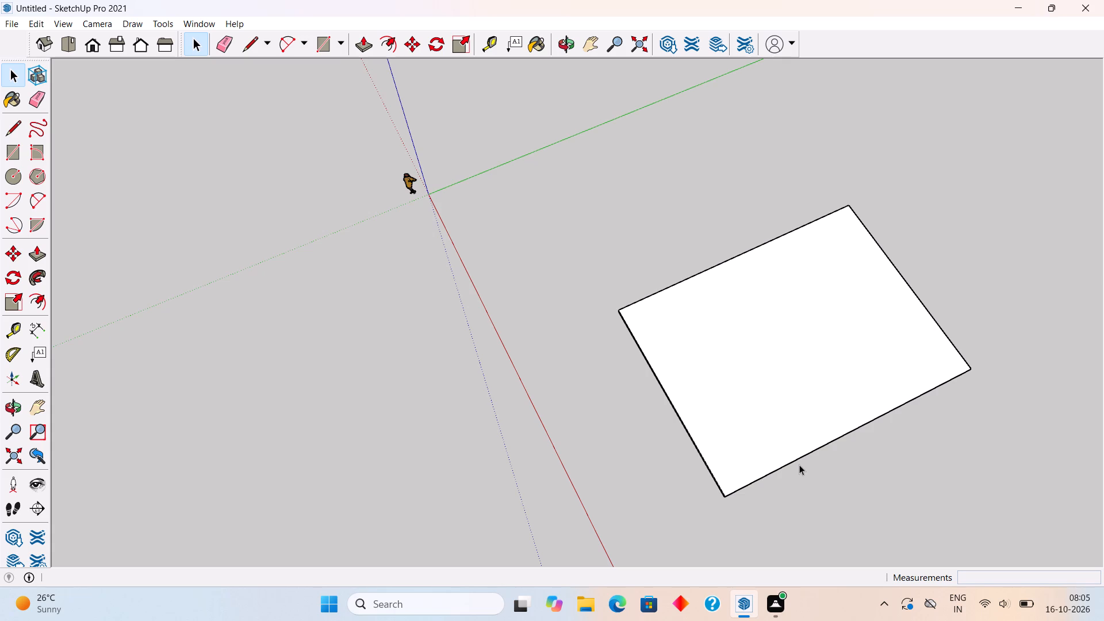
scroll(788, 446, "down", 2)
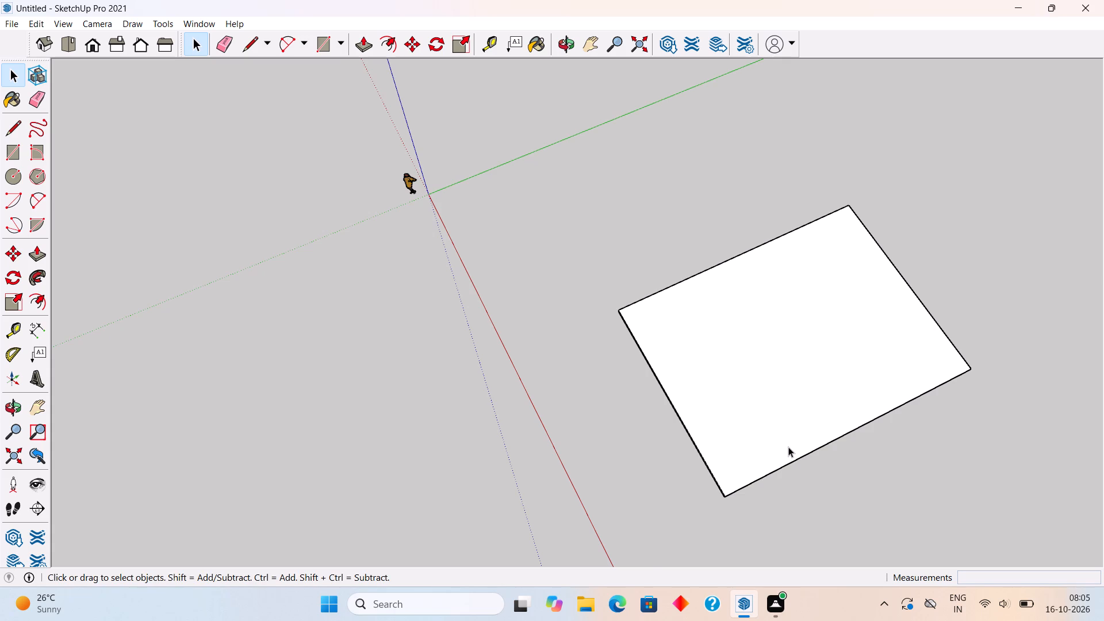
Draw a 1.2' by 1.2' square outside the slab's outer 40' edge, starting at its bottom corner nearest the red axis.
middle_click_drag(793, 448, 883, 620)
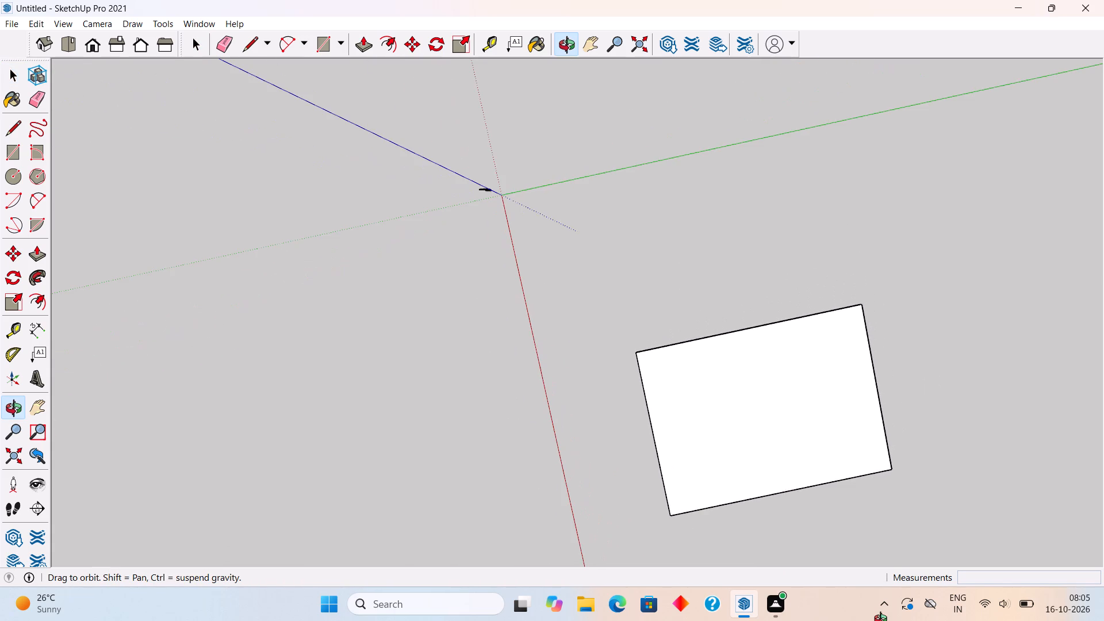
middle_click_drag(883, 620, 568, 326)
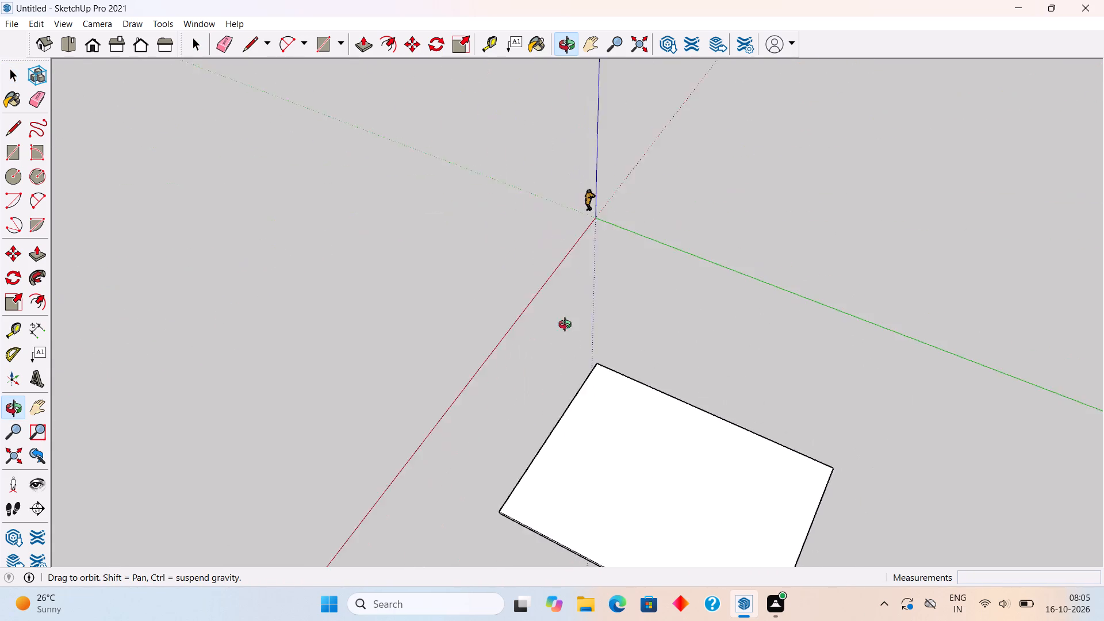
middle_click_drag(568, 326, 561, 299)
scroll(561, 299, "down", 9)
middle_click_drag(631, 366, 906, 483)
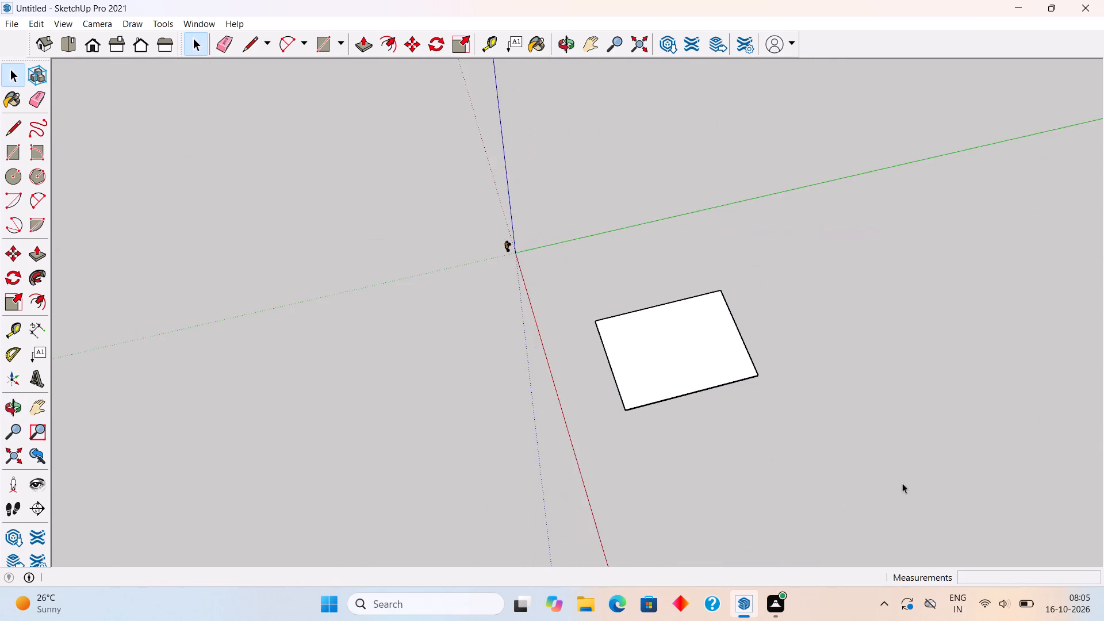
scroll(832, 480, "up", 10)
middle_click_drag(461, 334, 501, 393)
scroll(480, 385, "up", 1)
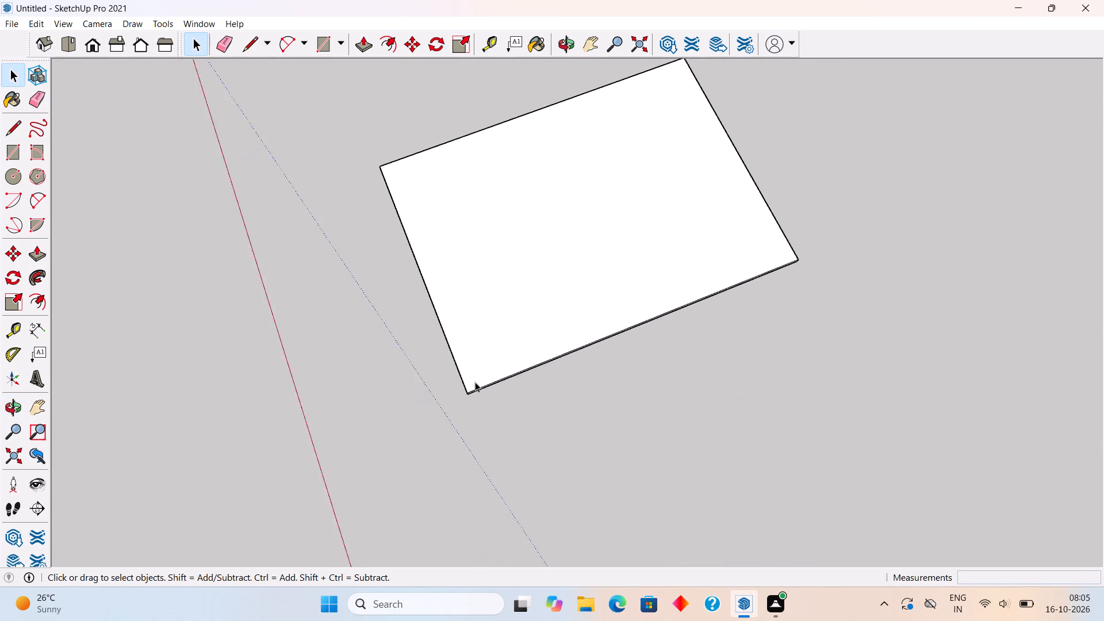
scroll(475, 382, "up", 4)
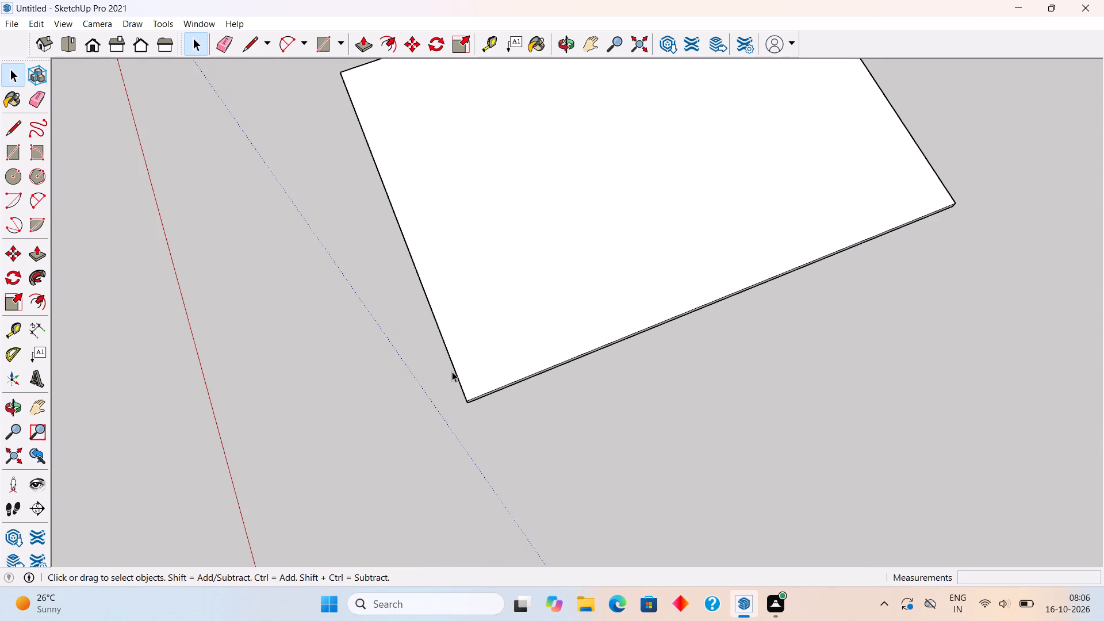
middle_click_drag(447, 368, 446, 300)
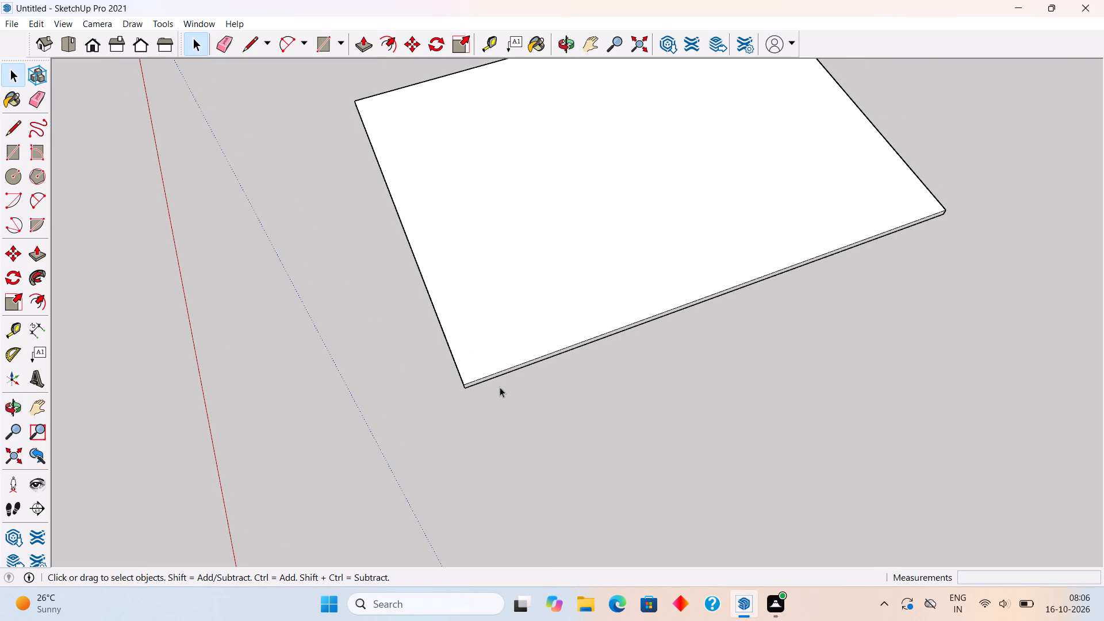
scroll(493, 387, "up", 8)
middle_click_drag(465, 374, 457, 340)
scroll(457, 340, "up", 2)
key("r")
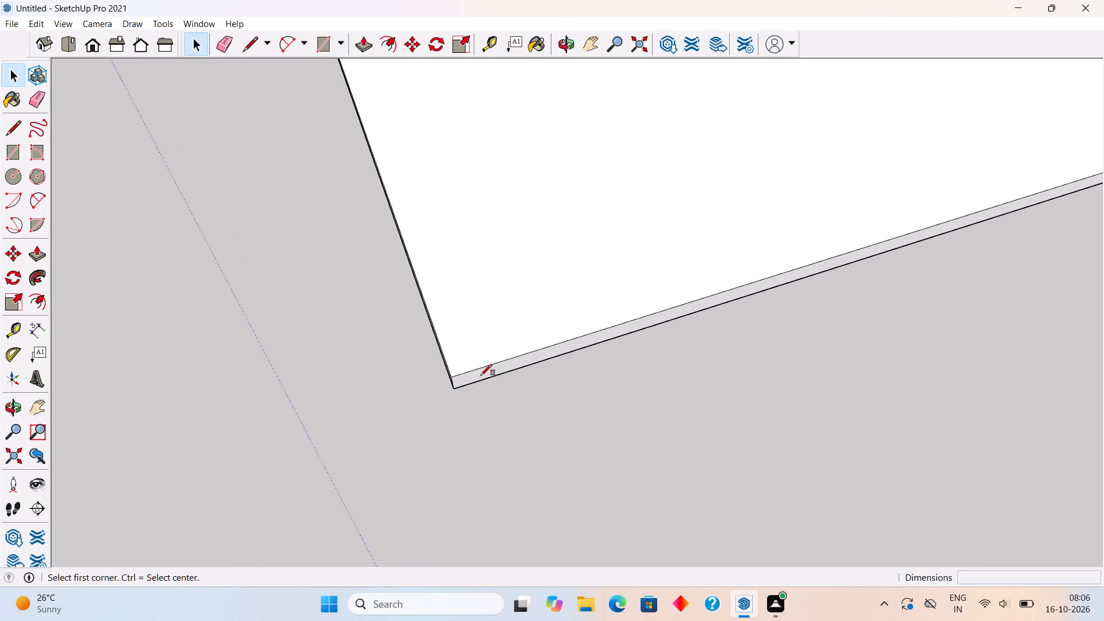
left_click(457, 388)
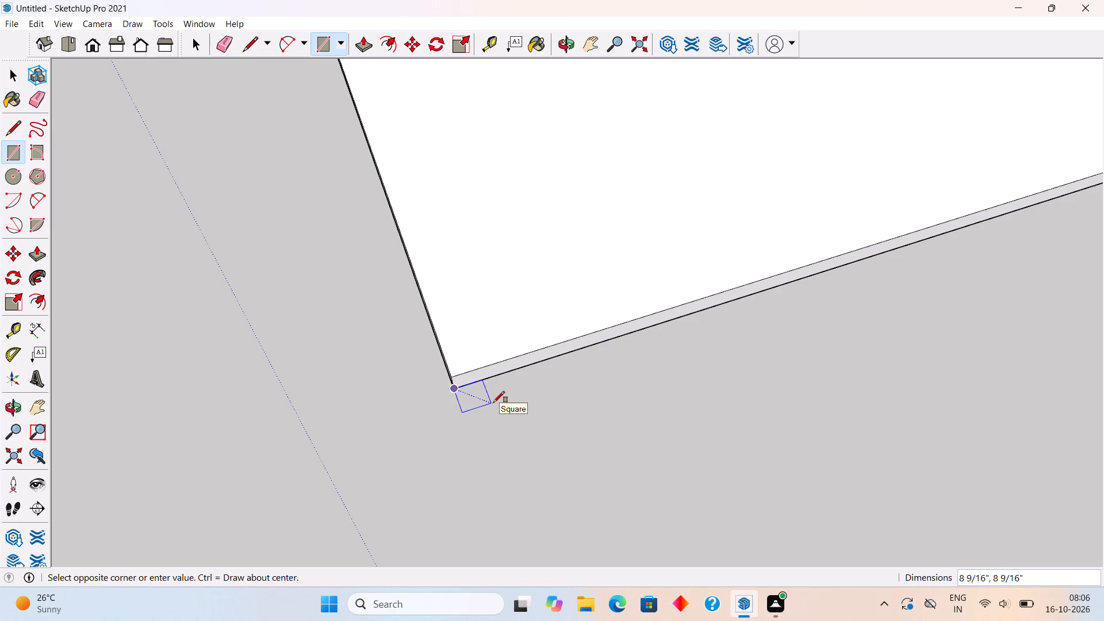
type("1.2',1.2'")
key("Return")
key("space")
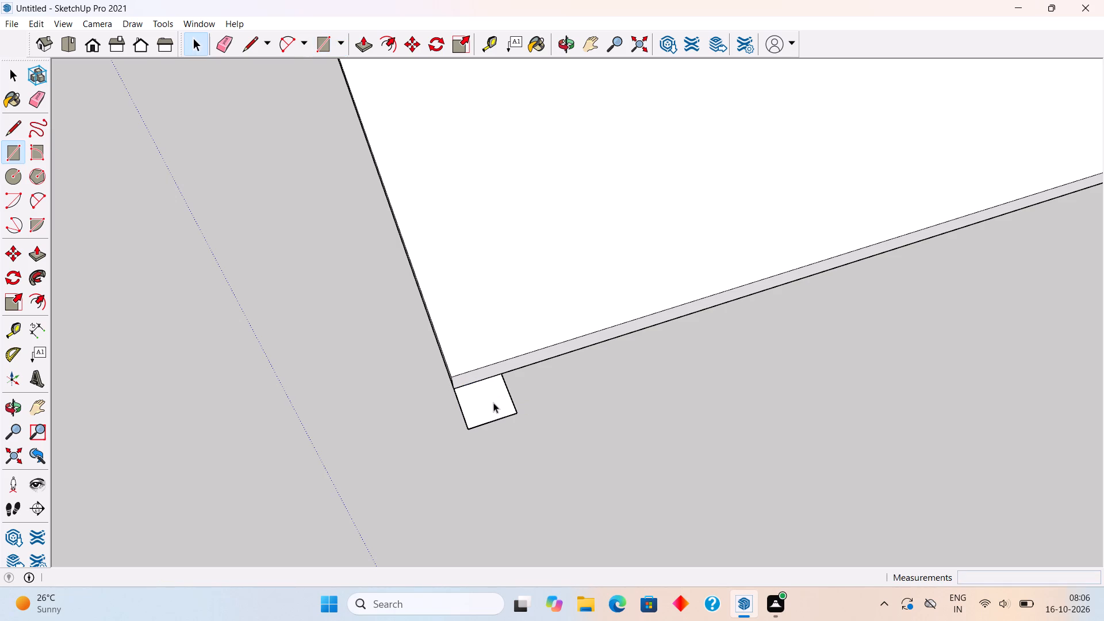
Push/Pull the small corner square up 20' to form a column.
type("p")
left_click(483, 412)
scroll(505, 247, "down", 5)
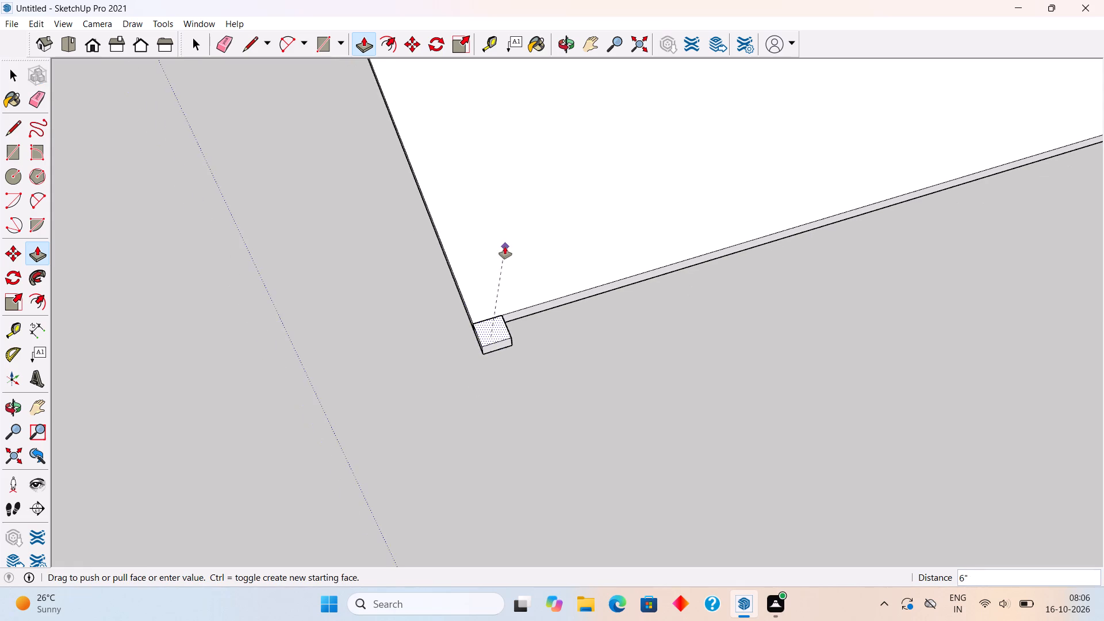
scroll(503, 247, "down", 3)
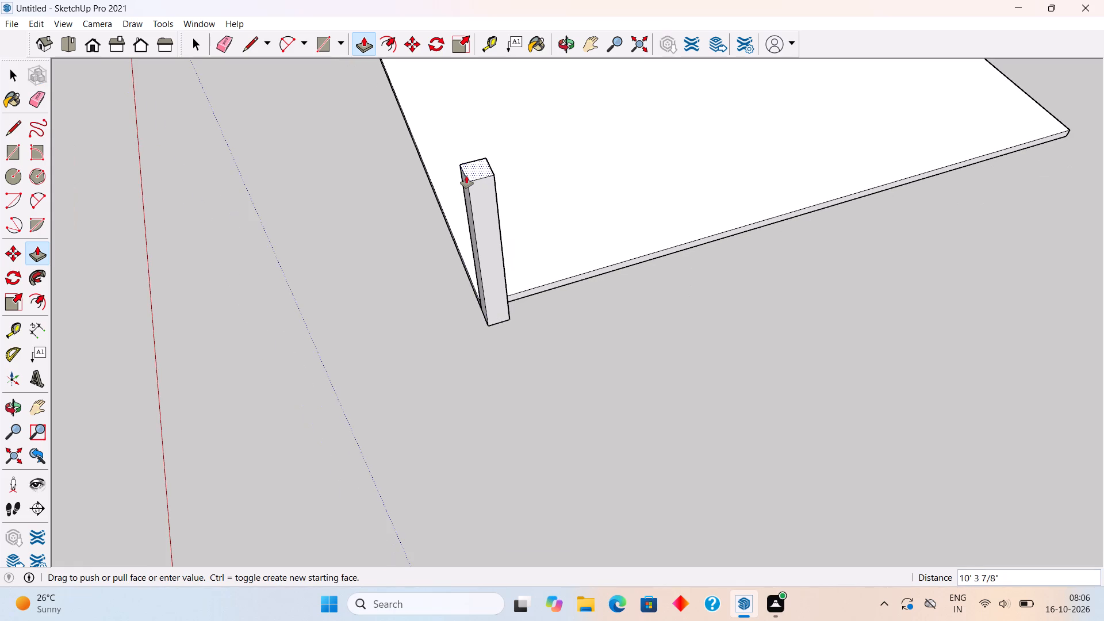
key("2")
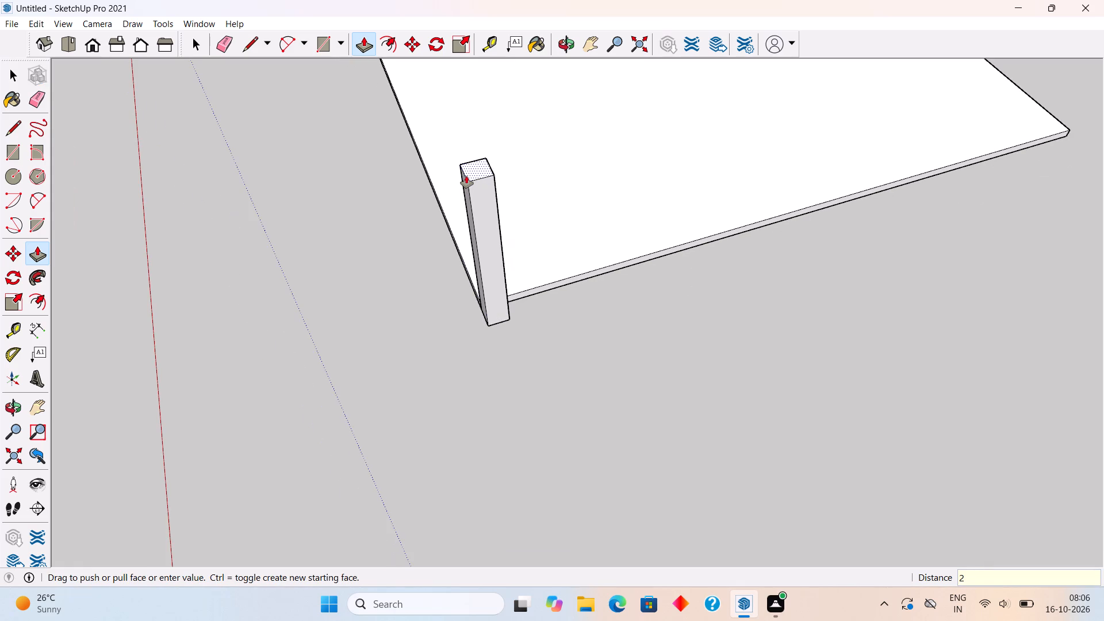
type("0'")
key("Return")
key("space")
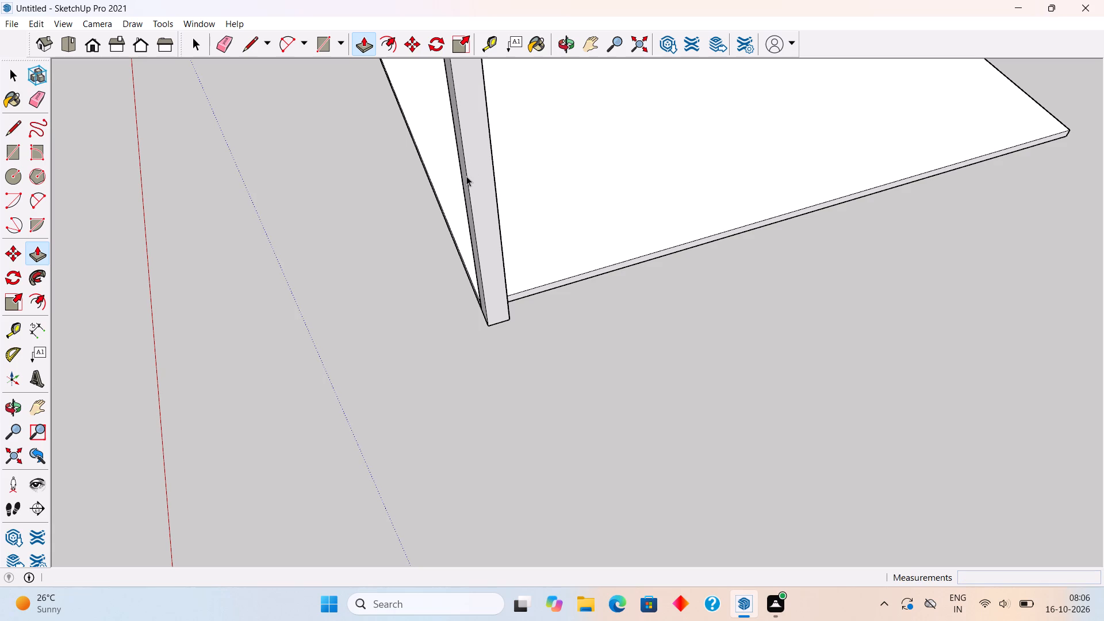
Select the whole 20' column, make it a group, and deselect it.
scroll(467, 175, "down", 15)
middle_click_drag(517, 242, 865, 223)
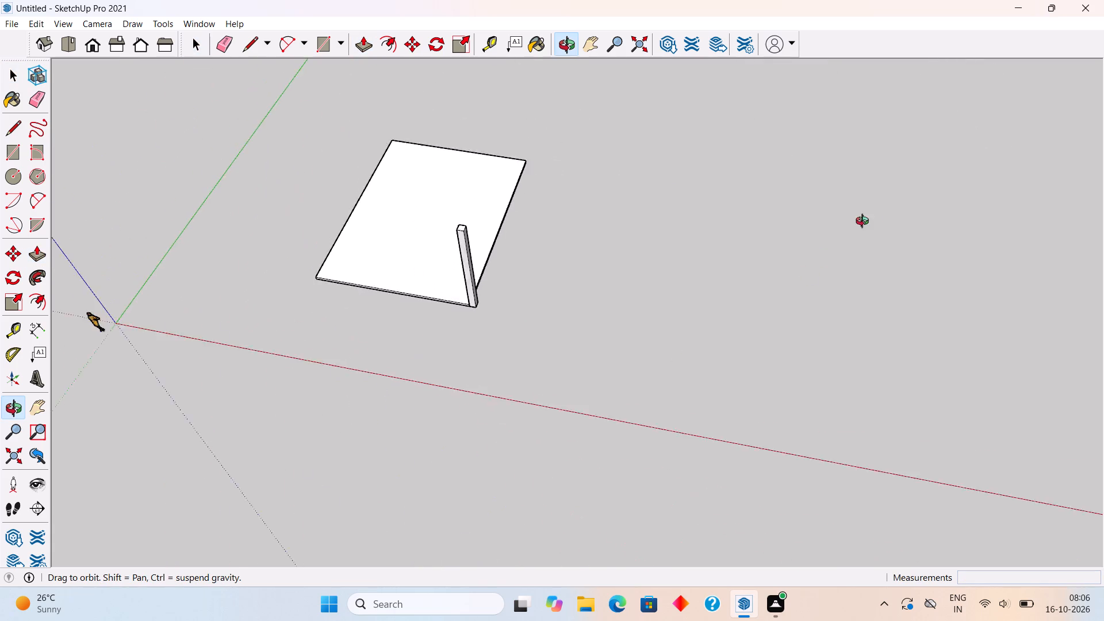
middle_click_drag(865, 223, 882, 214)
scroll(615, 236, "up", 5)
scroll(433, 302, "up", 6)
triple_click(433, 301)
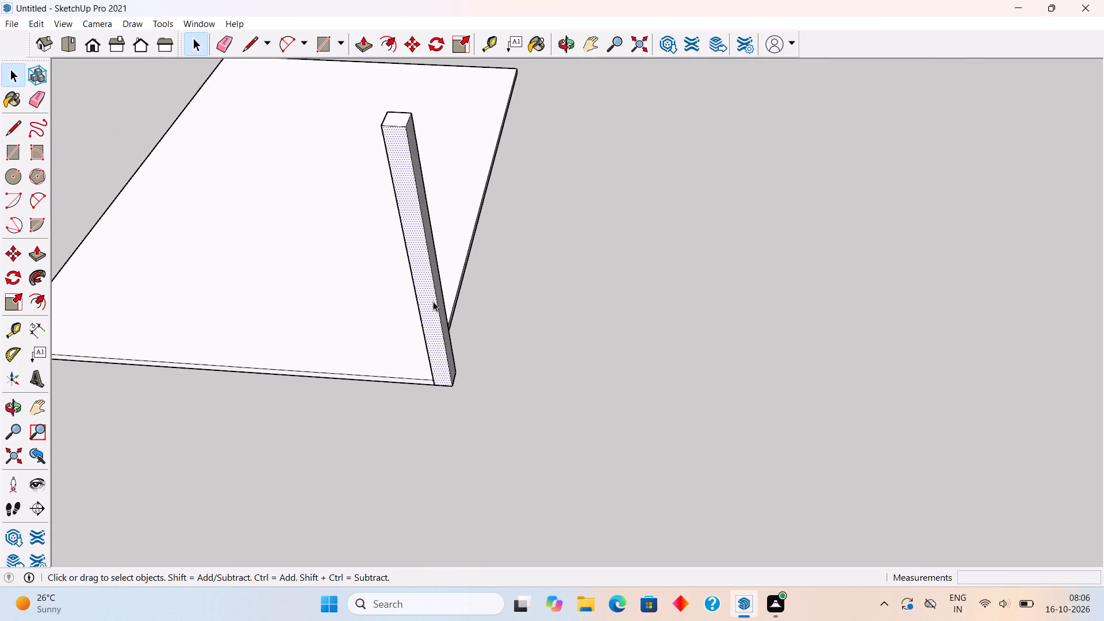
right_click(434, 300)
left_click(488, 422)
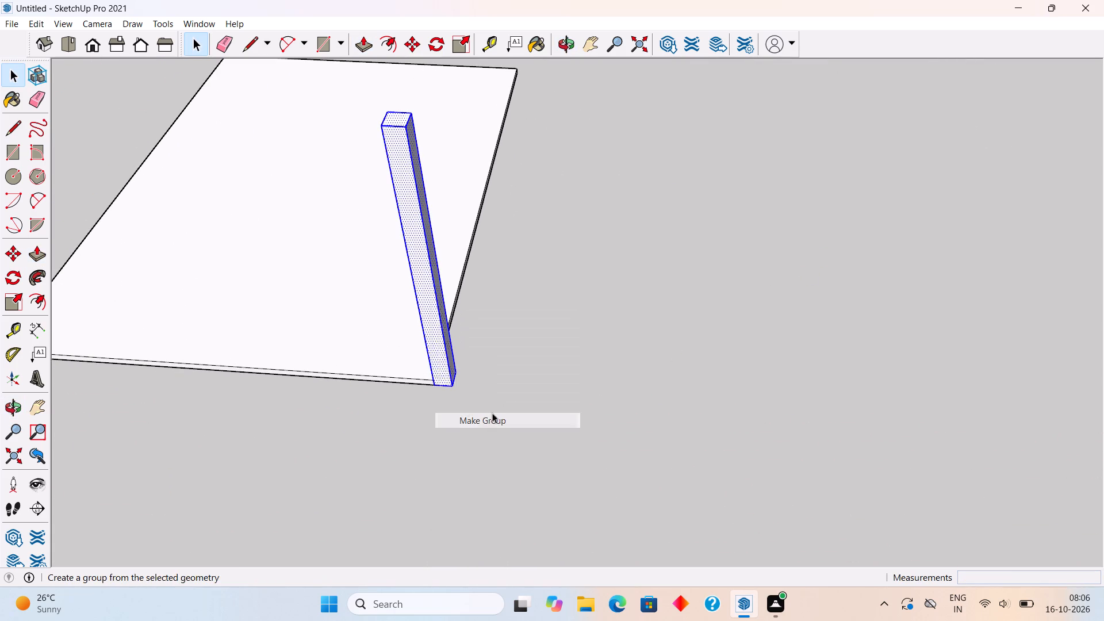
left_click(526, 332)
Unhide the last hidden object, the base slab group beneath the 30' by 40' slab.
middle_click_drag(497, 336, 339, 333)
scroll(364, 363, "down", 5)
scroll(333, 310, "down", 5)
middle_click_drag(432, 317, 434, 327)
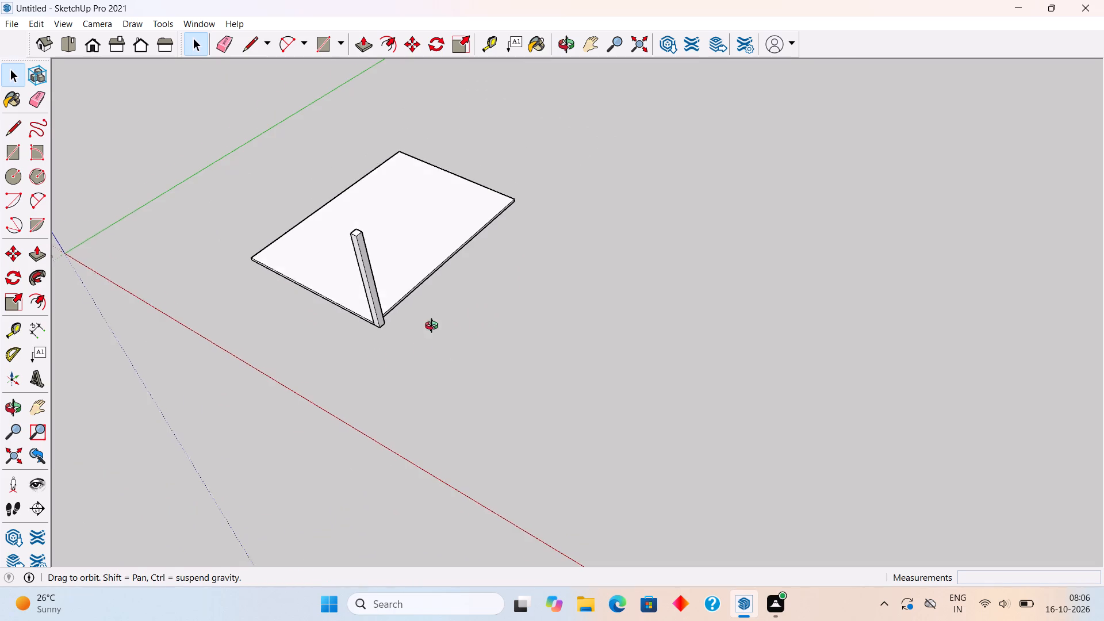
middle_click_drag(434, 327, 190, 235)
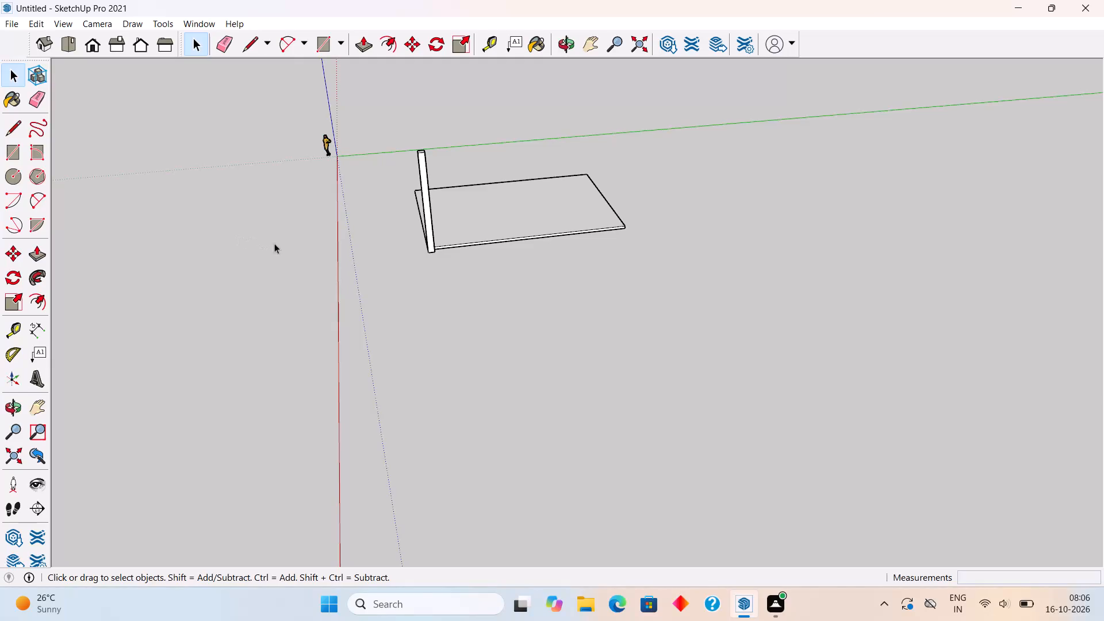
middle_click_drag(387, 245, 412, 425)
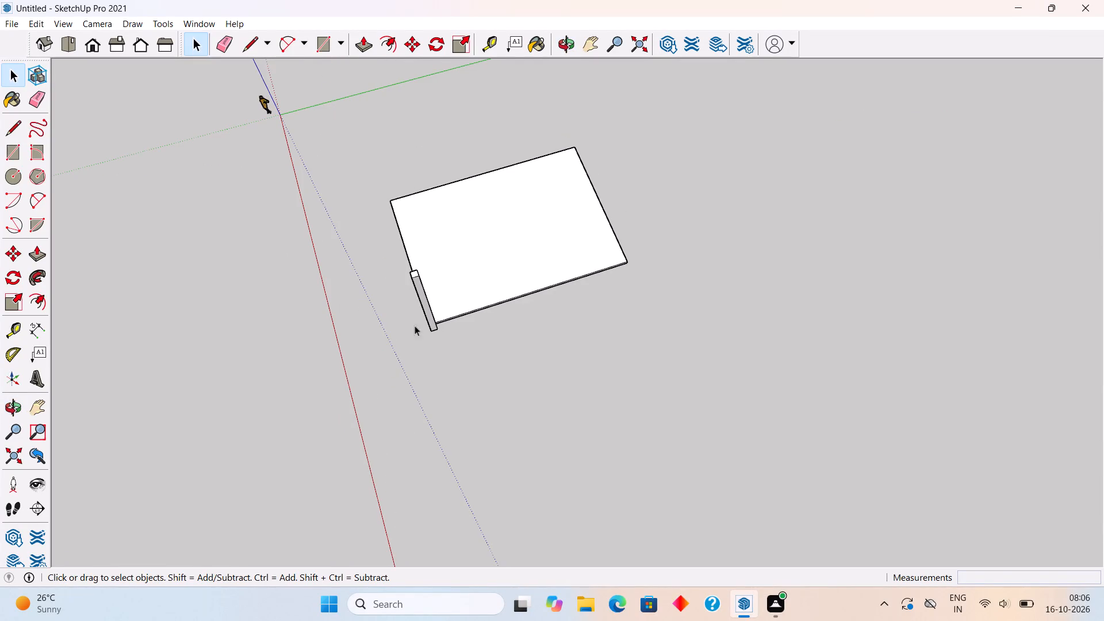
middle_click_drag(404, 305, 418, 238)
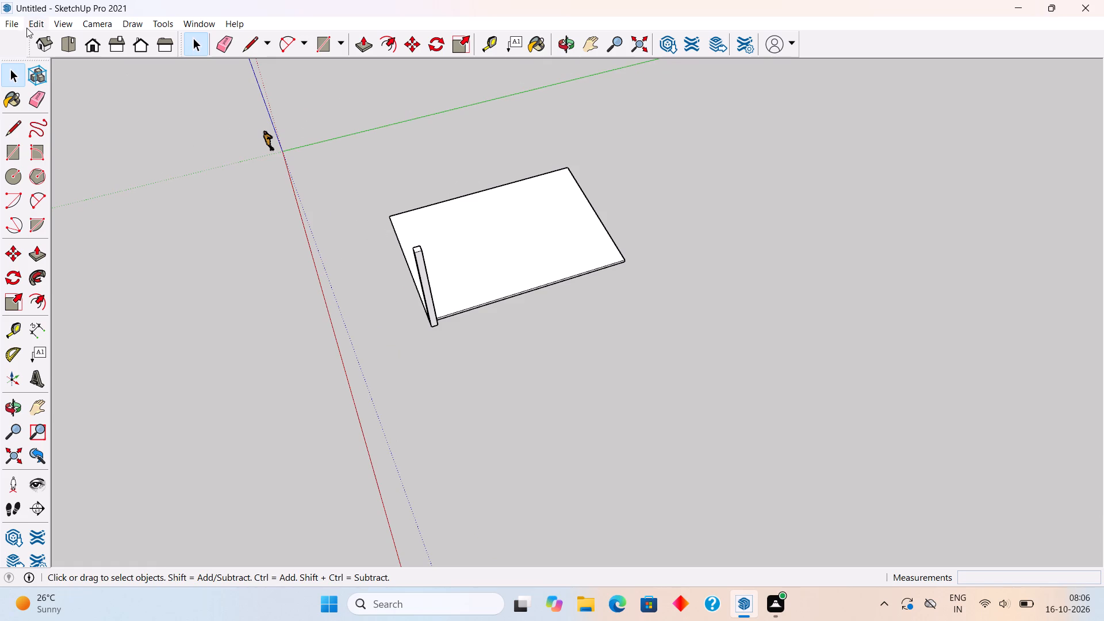
left_click(31, 23)
left_click(140, 235)
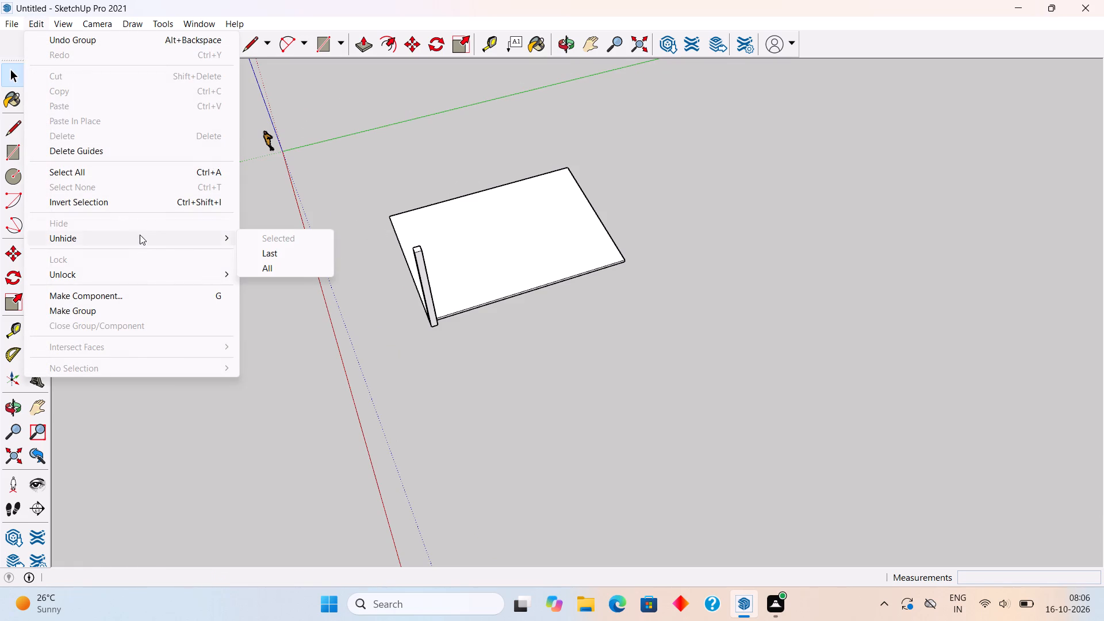
left_click(258, 259)
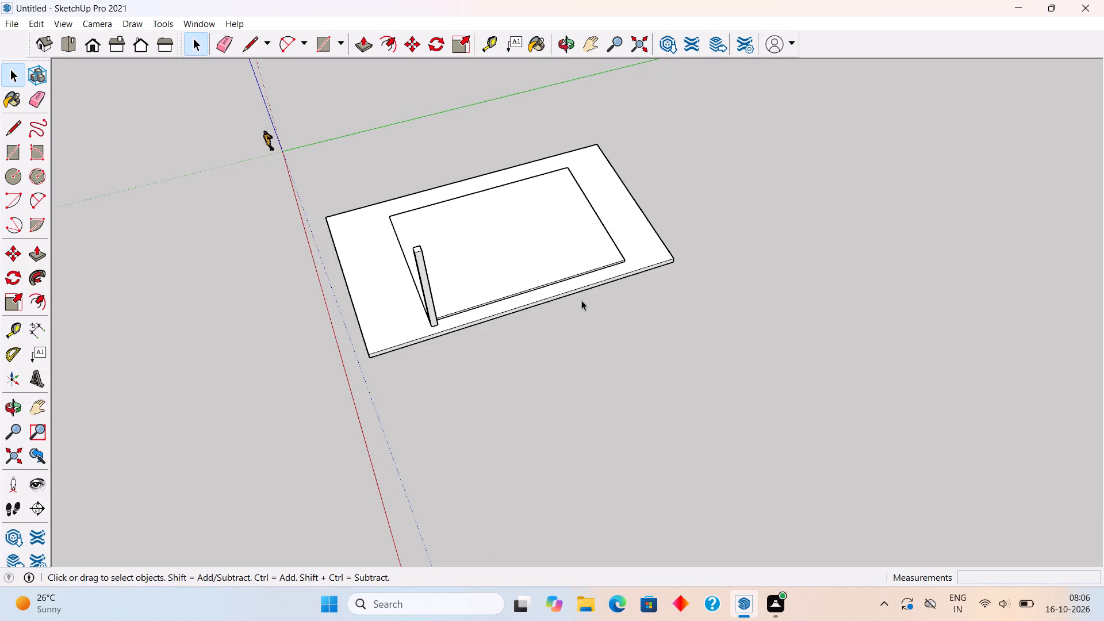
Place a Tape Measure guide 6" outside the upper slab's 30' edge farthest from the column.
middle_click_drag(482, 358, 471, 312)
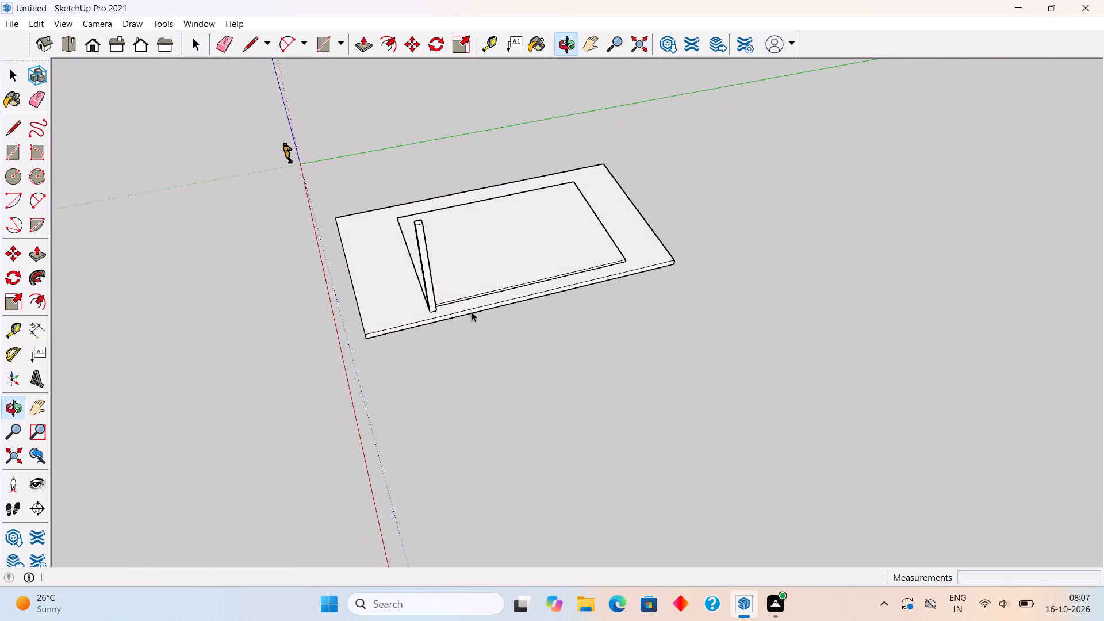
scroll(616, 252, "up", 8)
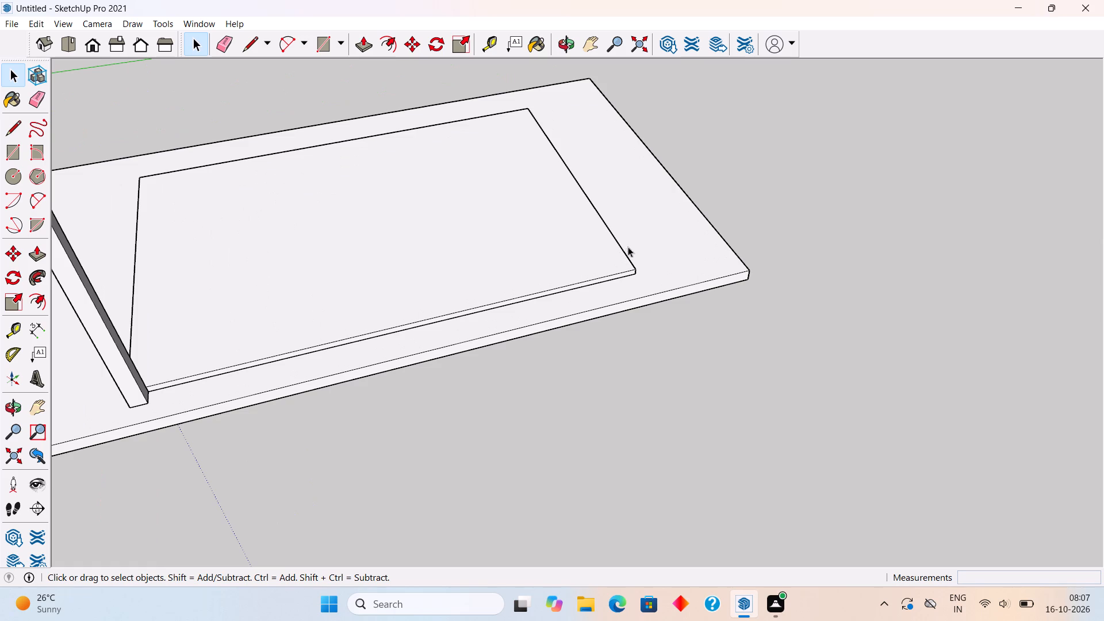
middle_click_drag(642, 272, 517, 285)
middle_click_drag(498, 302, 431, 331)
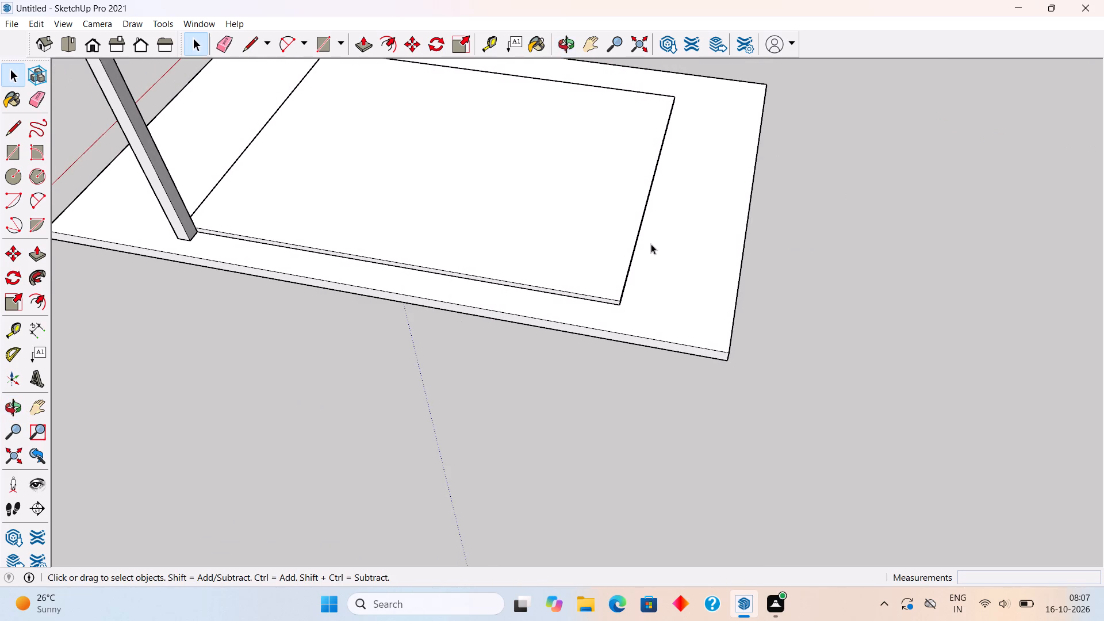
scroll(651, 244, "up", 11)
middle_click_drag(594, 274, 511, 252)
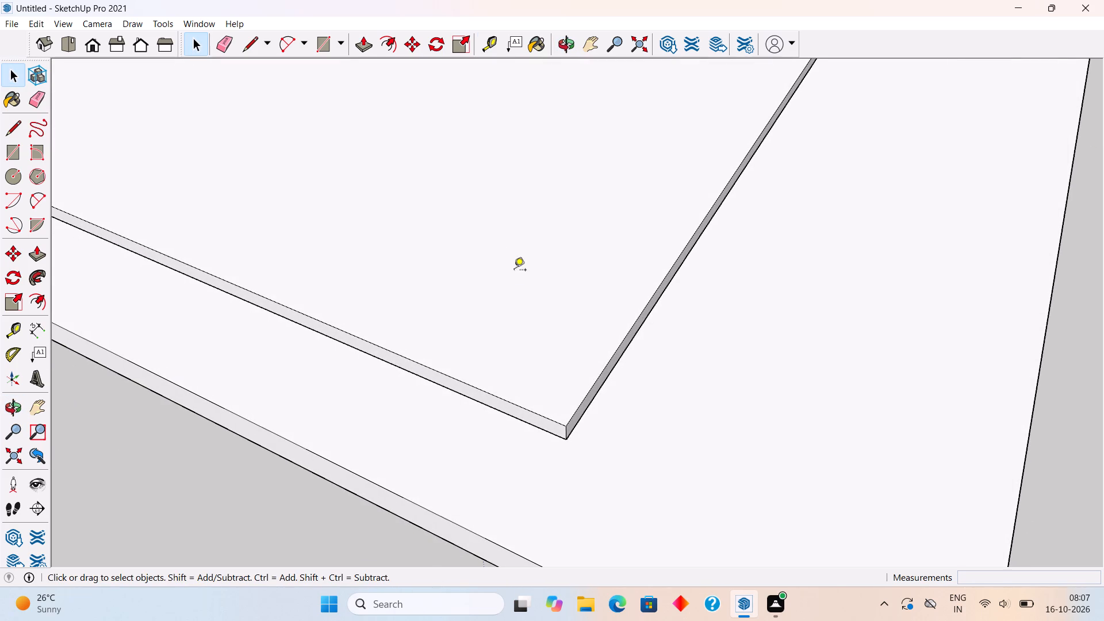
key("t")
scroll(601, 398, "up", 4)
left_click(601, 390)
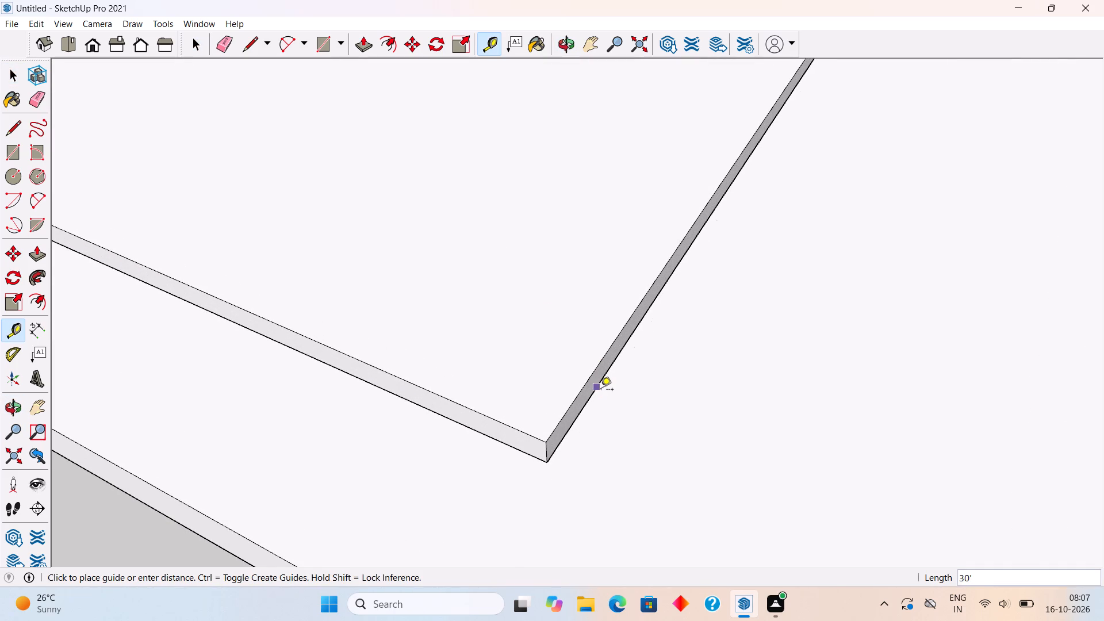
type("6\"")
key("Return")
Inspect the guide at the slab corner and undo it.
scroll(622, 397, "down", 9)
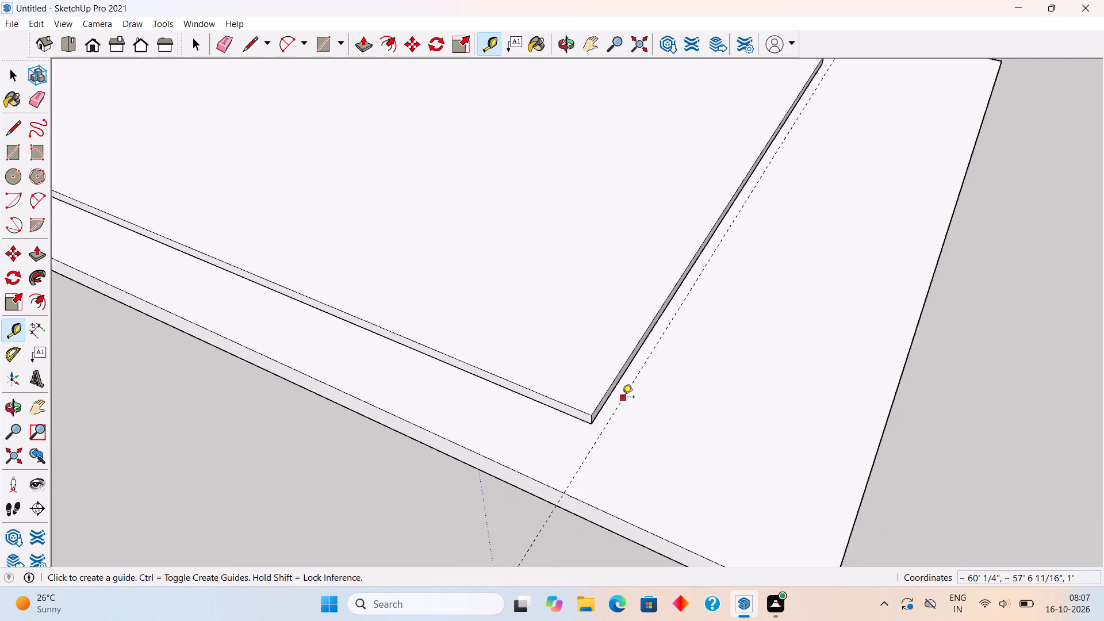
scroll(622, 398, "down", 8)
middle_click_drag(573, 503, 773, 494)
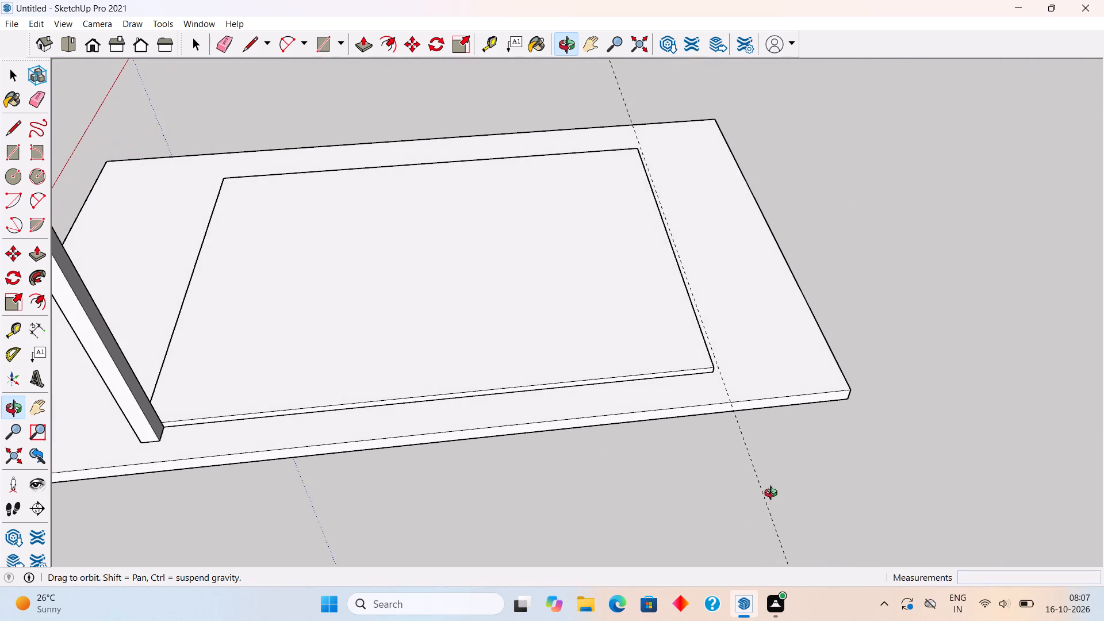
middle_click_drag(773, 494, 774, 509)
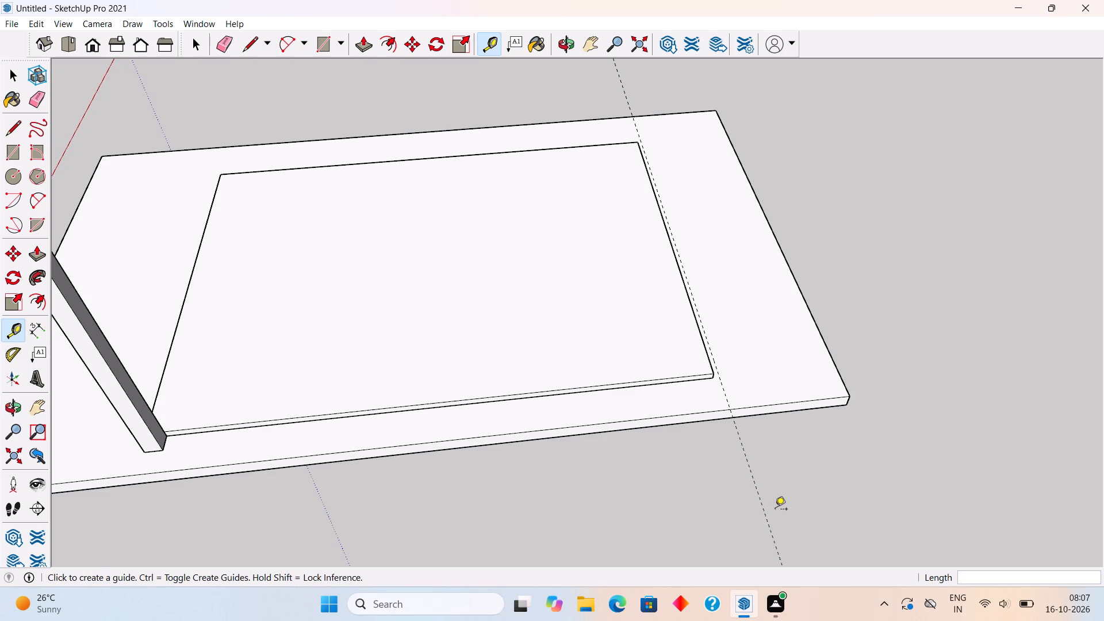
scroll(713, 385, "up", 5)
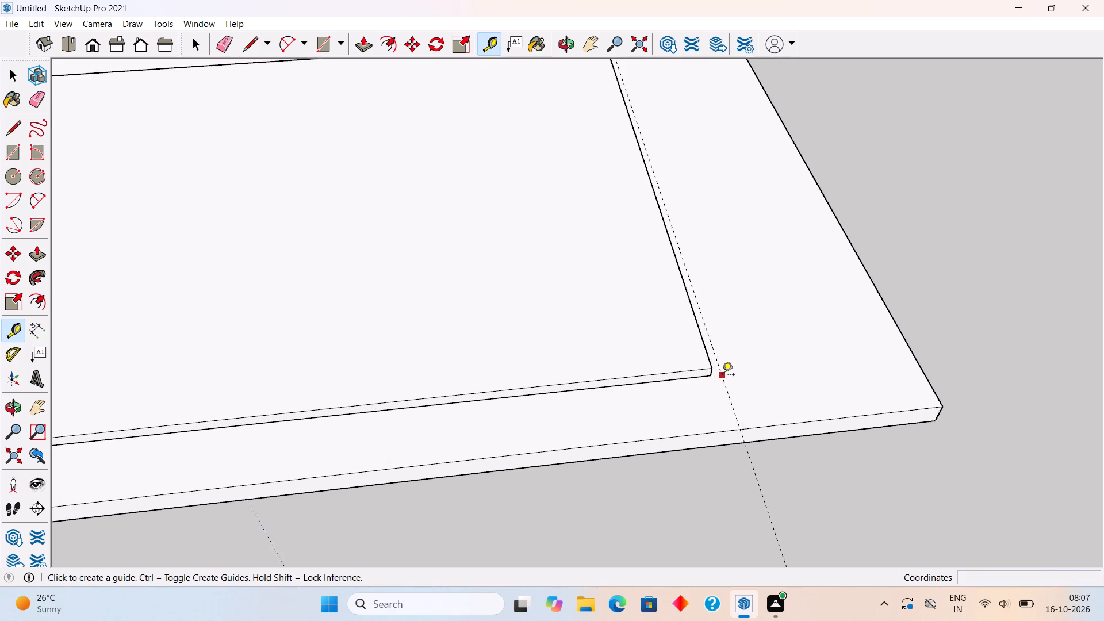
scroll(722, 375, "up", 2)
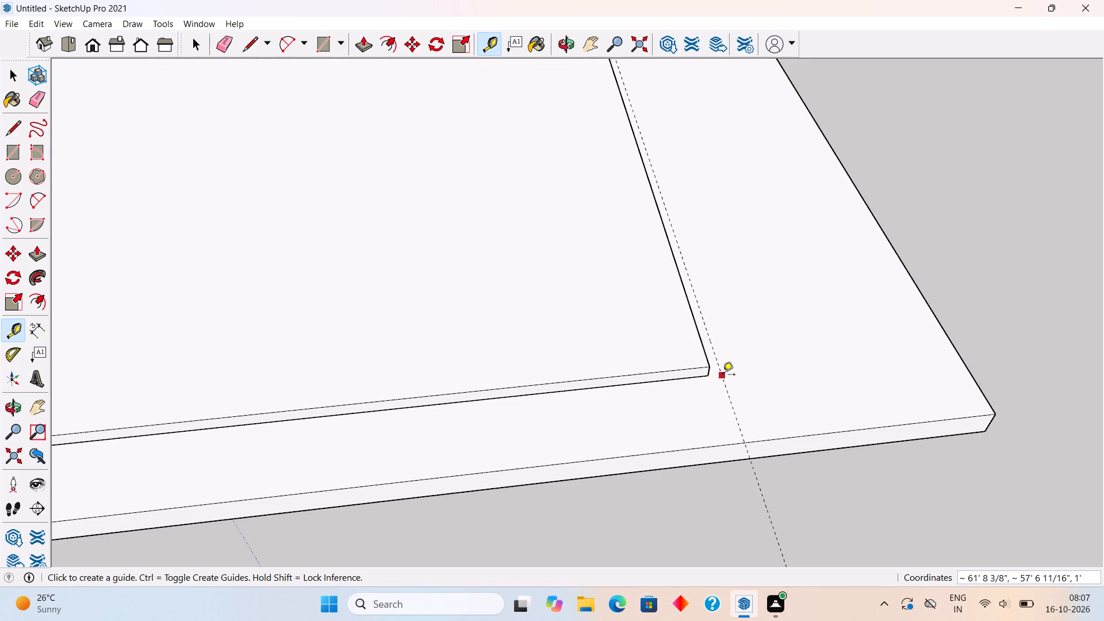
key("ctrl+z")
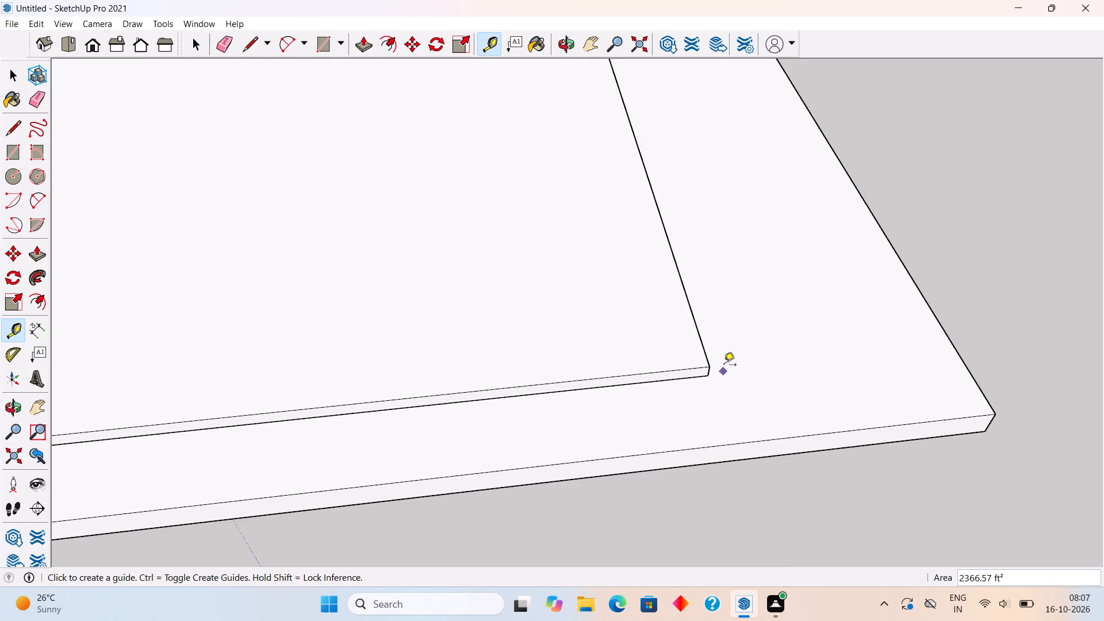
Place a guide 9" outside the upper slab's 30' edge farthest from the column, and another 6" beyond it.
middle_click_drag(722, 344, 522, 312)
scroll(646, 386, "up", 5)
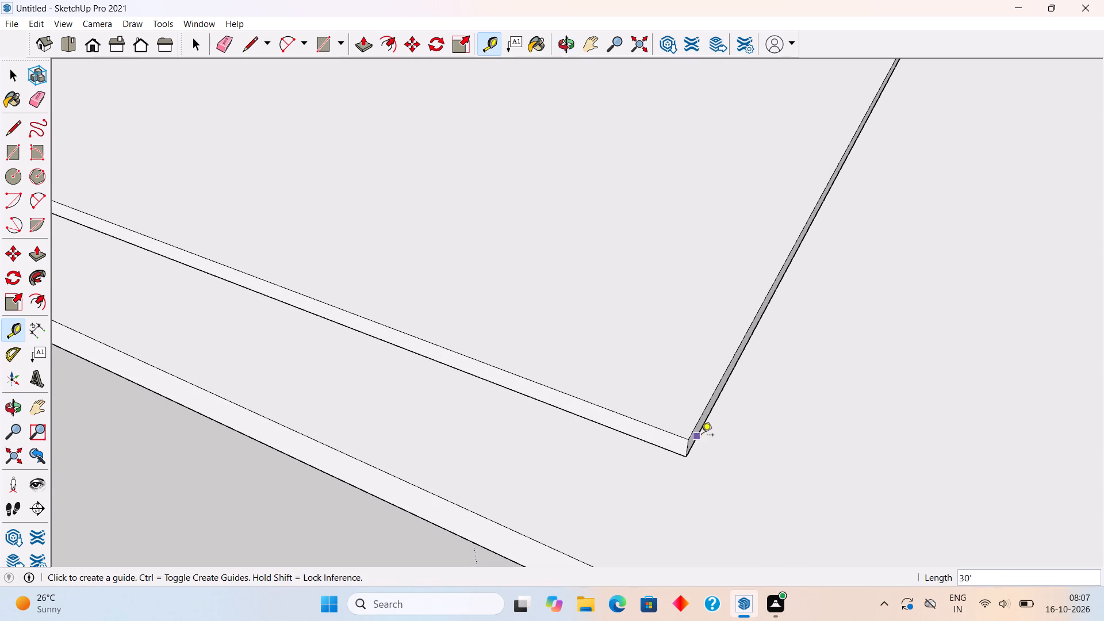
left_click(701, 434)
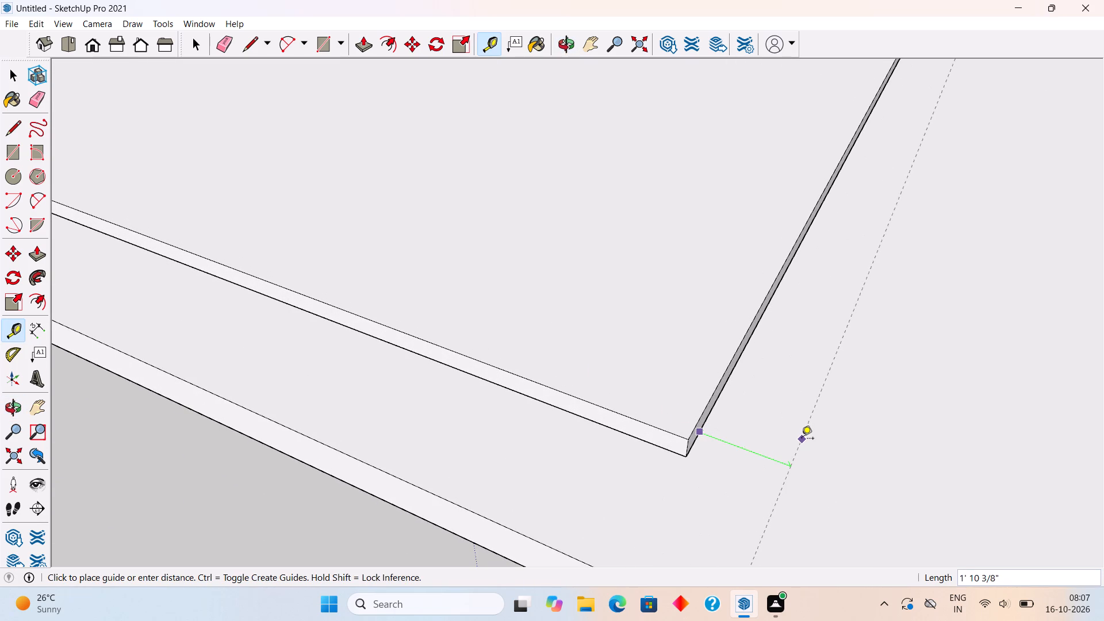
type("9\"")
key("Return")
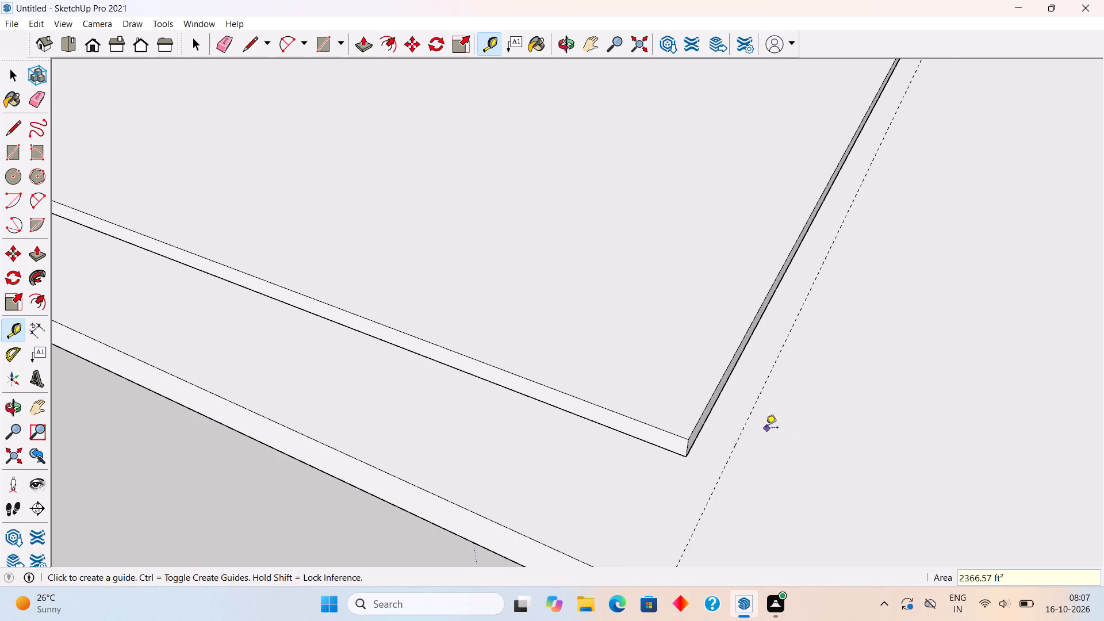
left_click(746, 434)
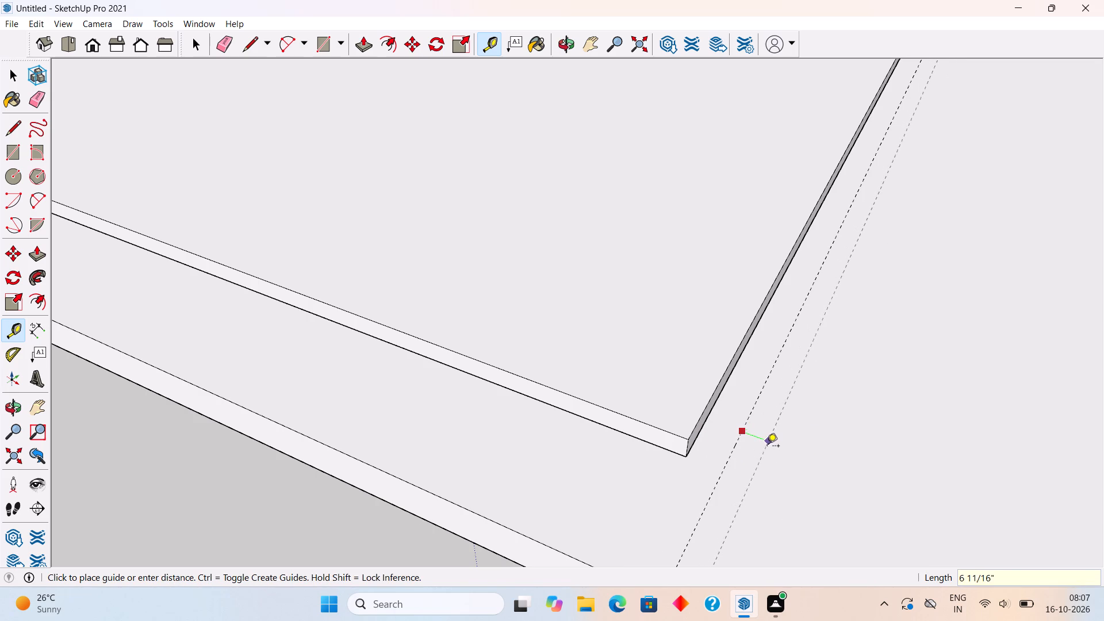
key("6")
key("shift+quotedbl")
key("Return")
key("space")
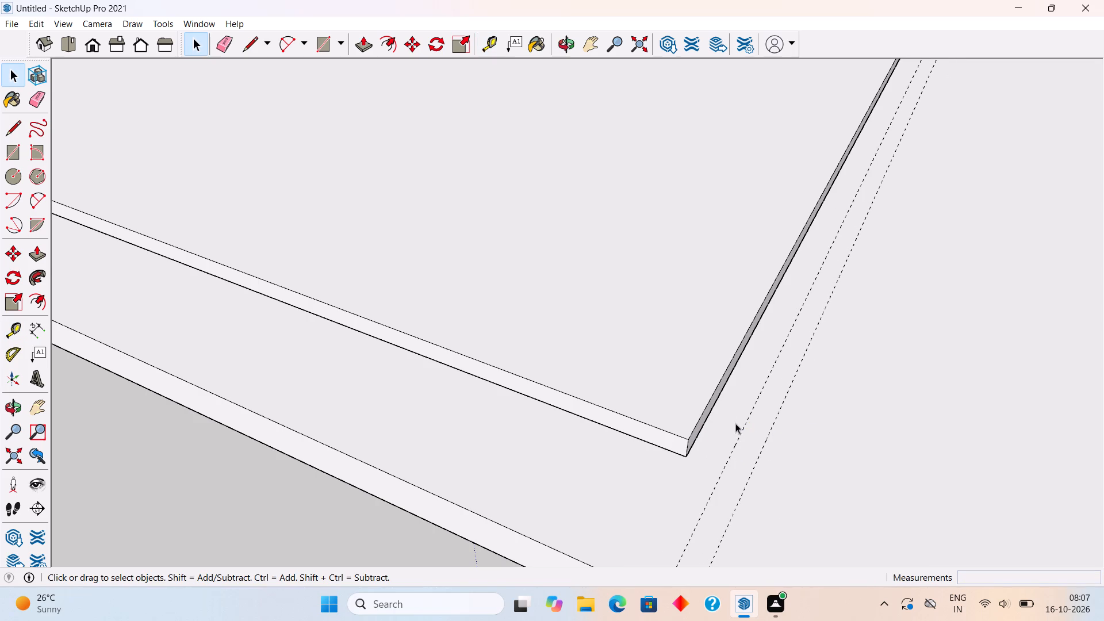
Place a guide along the bottom of the upper slab's 40' edge on the column side.
scroll(727, 413, "down", 5)
middle_click_drag(757, 390, 745, 462)
scroll(745, 462, "down", 9)
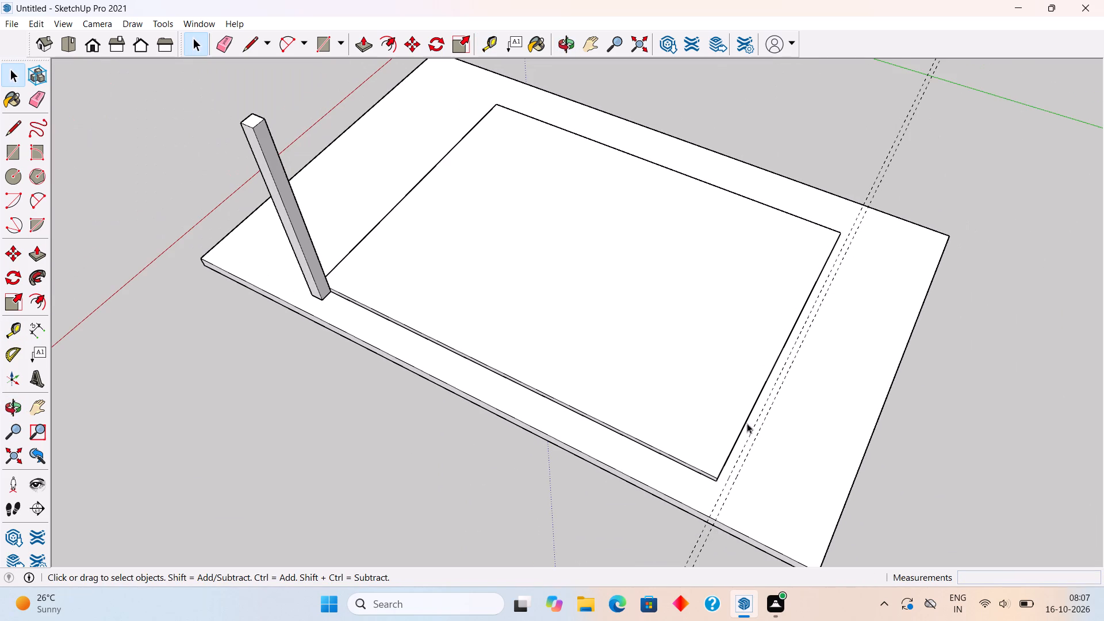
scroll(728, 386, "up", 3)
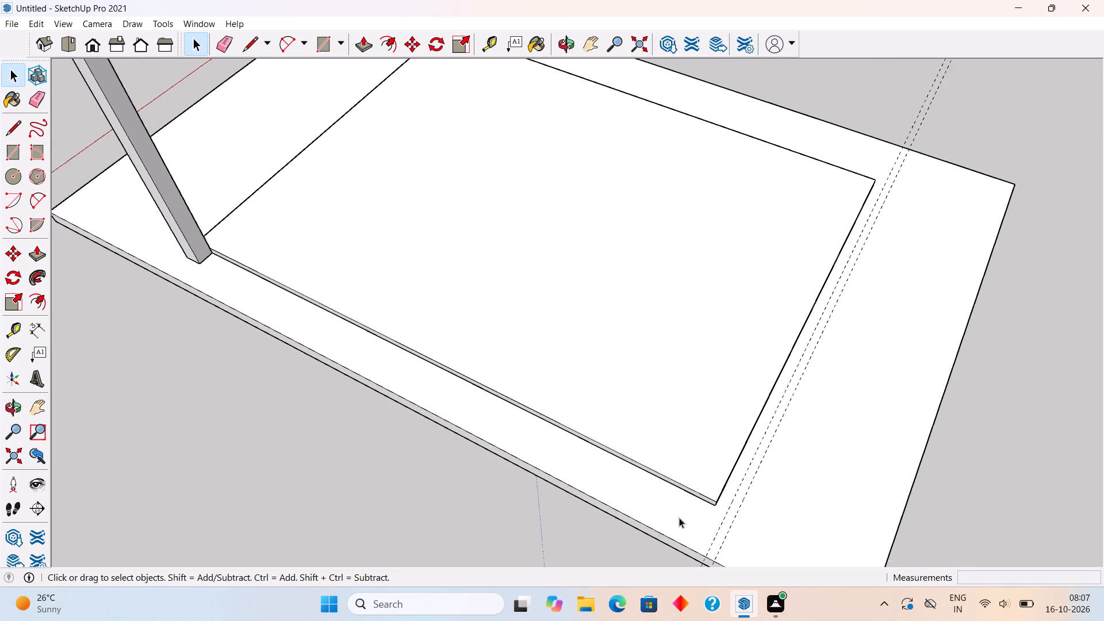
scroll(679, 517, "up", 1)
middle_click_drag(676, 457, 700, 405)
scroll(700, 405, "up", 1)
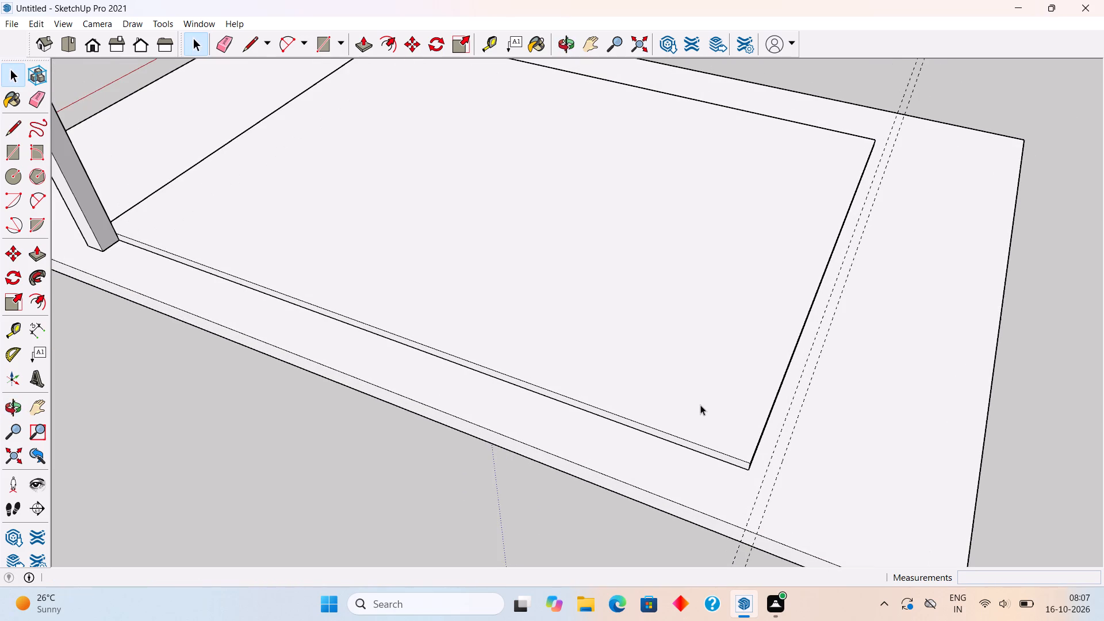
key("t")
scroll(669, 447, "up", 4)
double_click(669, 439)
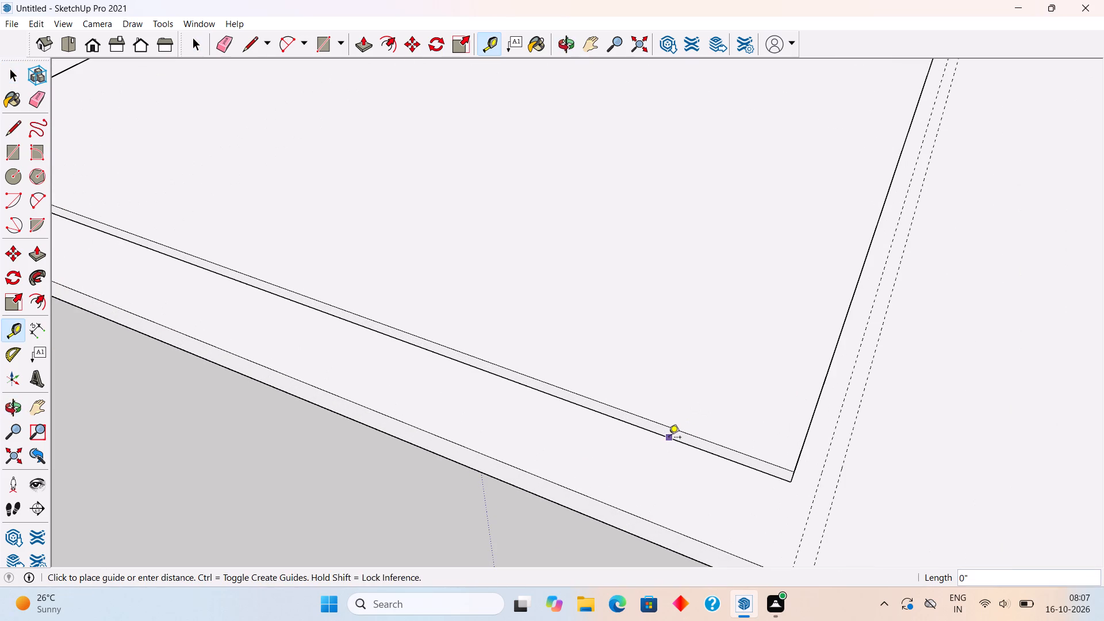
Place a guide along the bottom of the upper slab's opposite 40' edge.
scroll(662, 433, "down", 13)
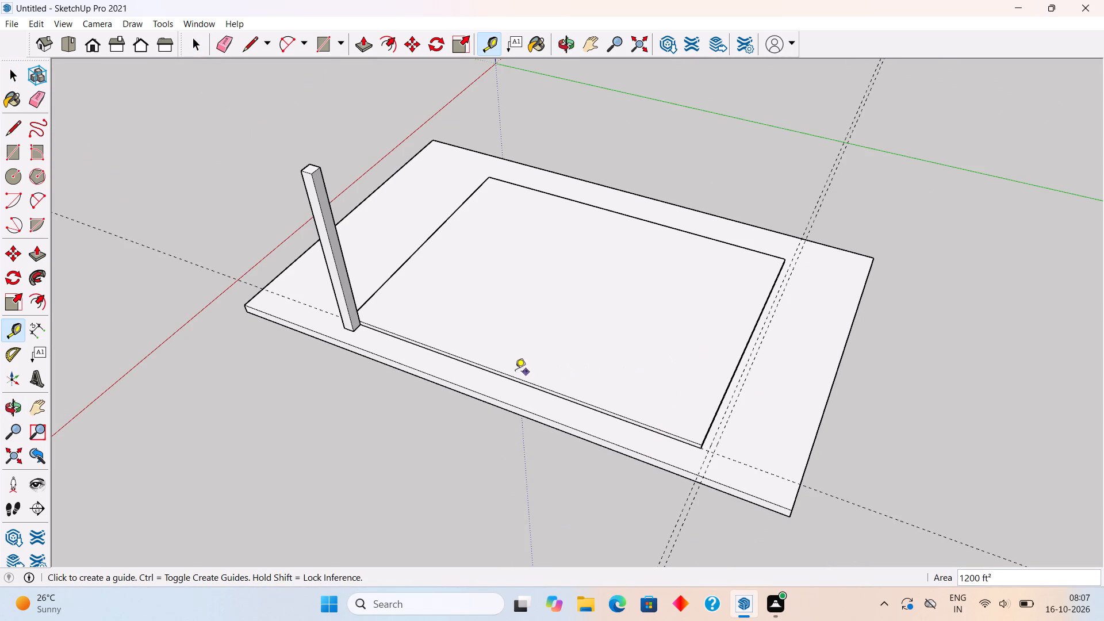
middle_click_drag(769, 366, 290, 327)
scroll(771, 400, "up", 5)
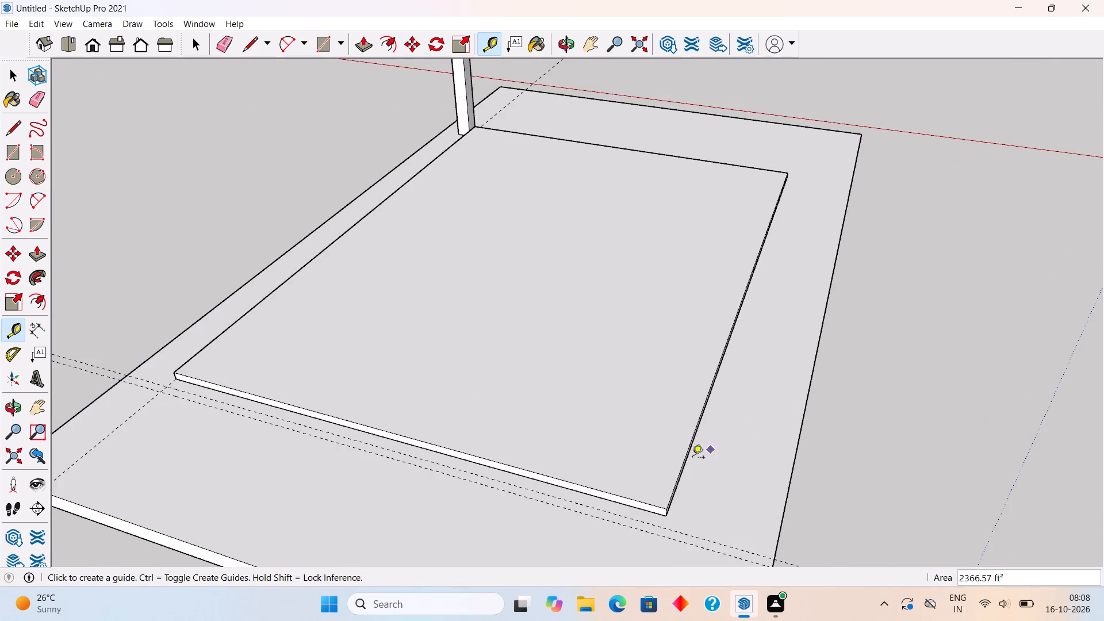
middle_click_drag(679, 462, 576, 436)
scroll(562, 438, "up", 6)
double_click(507, 422)
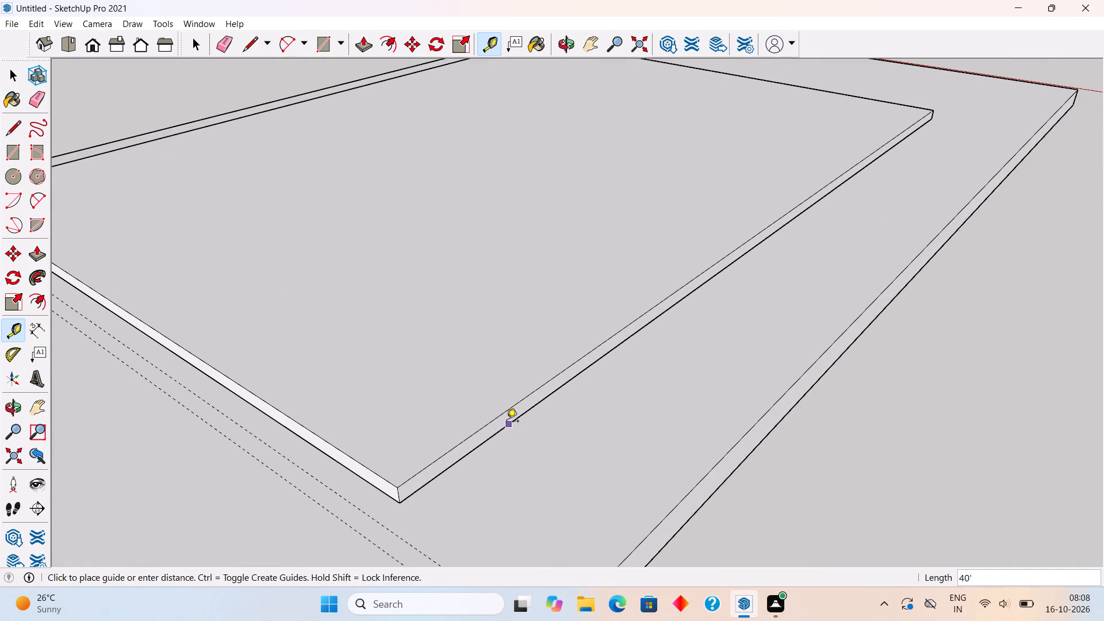
Draw a 9" wide, 30' long rectangle between the upper slab's far 30' edge and the first parallel guide.
scroll(386, 481, "down", 11)
middle_click_drag(405, 468, 934, 463)
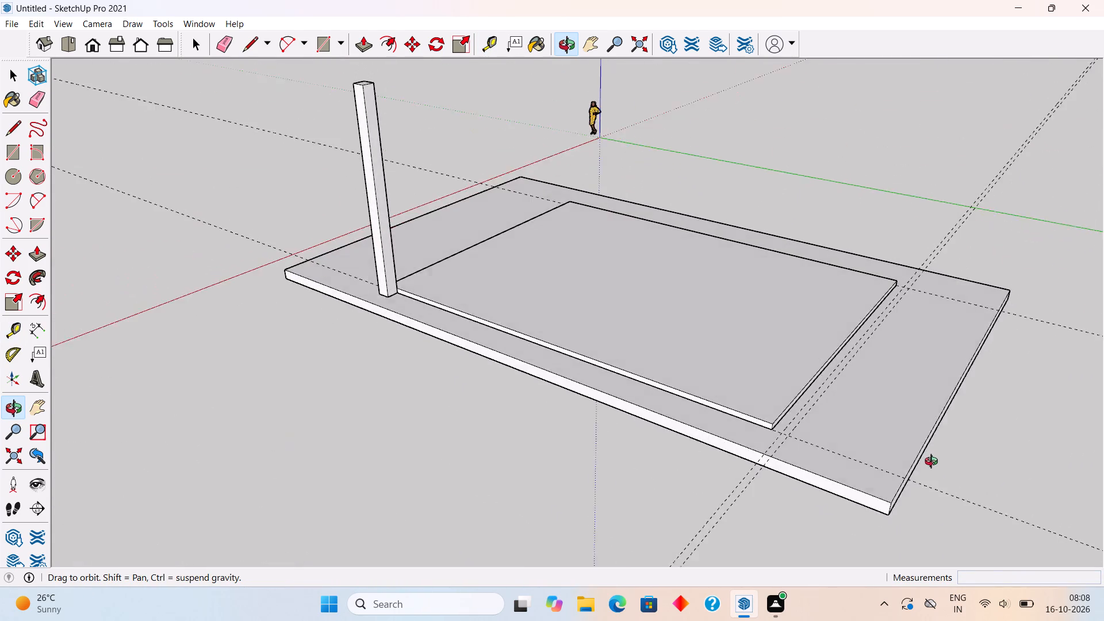
middle_click_drag(934, 463, 941, 491)
key("space")
key("r")
scroll(891, 454, "up", 6)
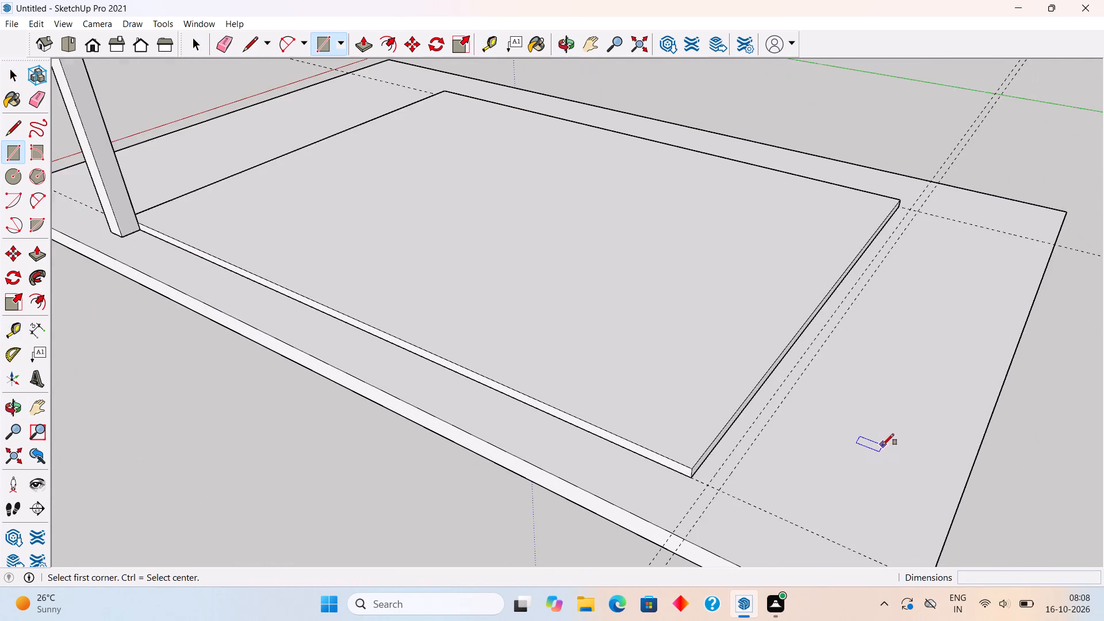
scroll(814, 458, "up", 9)
scroll(618, 484, "up", 5)
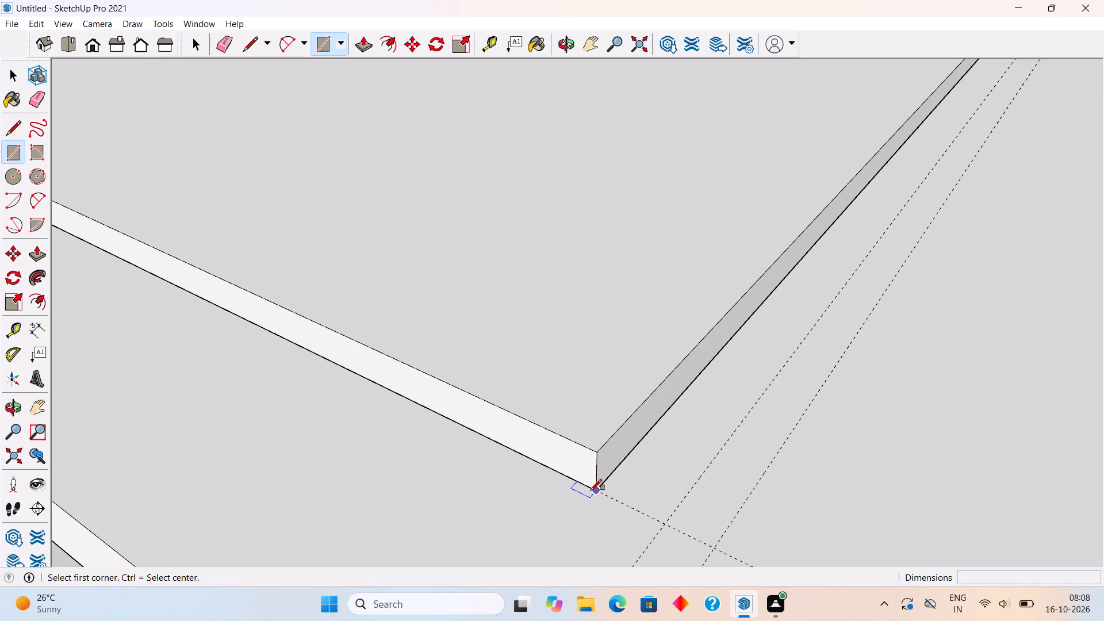
left_click(596, 490)
scroll(596, 490, "down", 18)
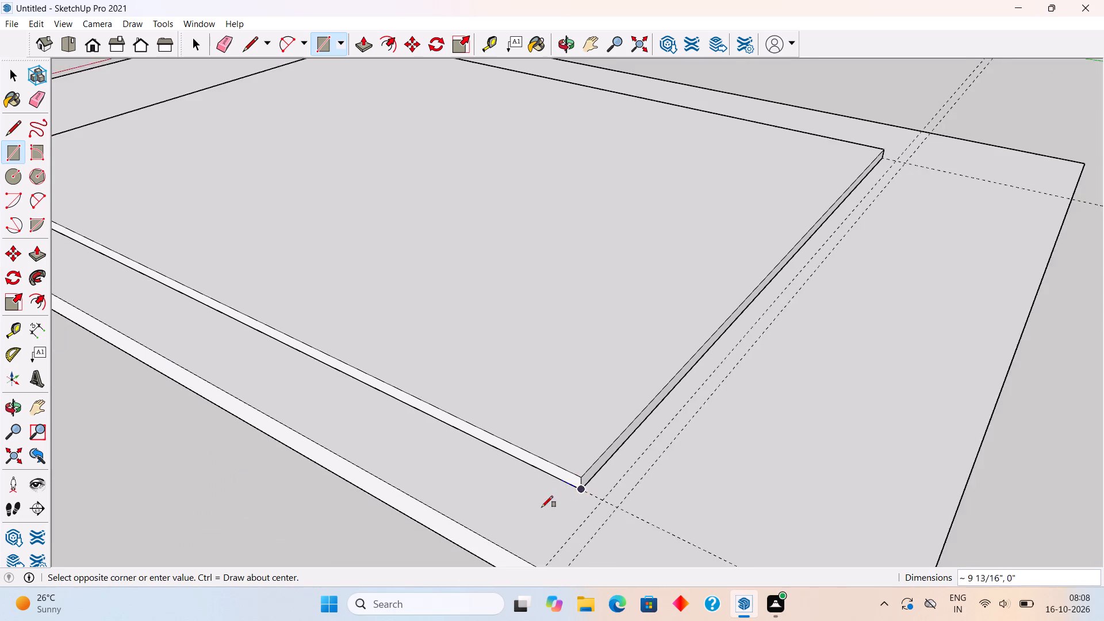
scroll(542, 507, "down", 2)
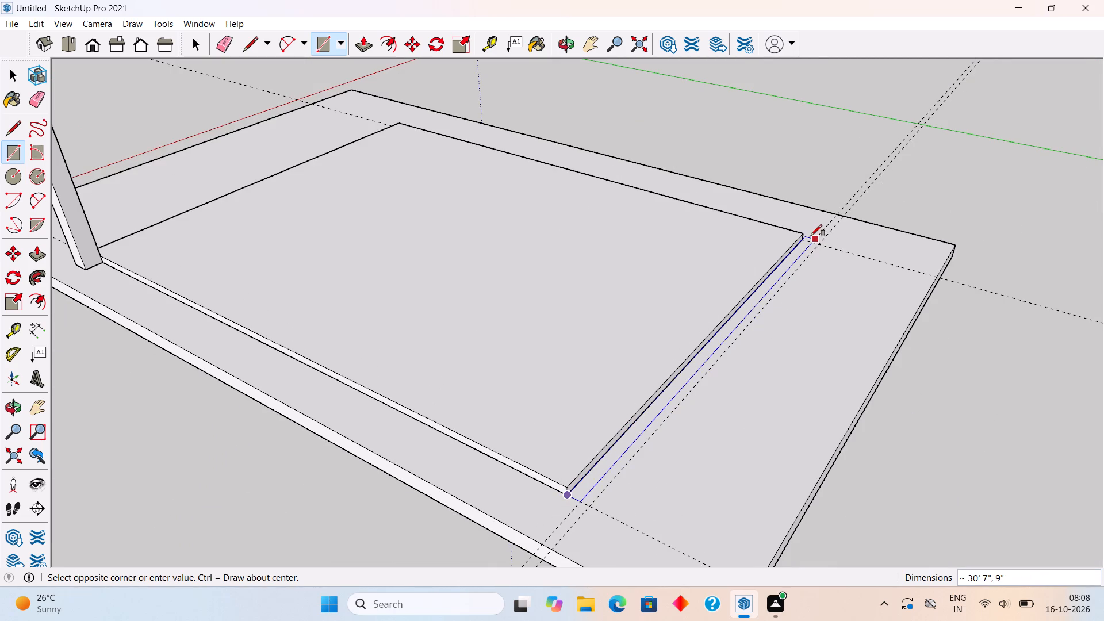
left_click(813, 244)
key("space")
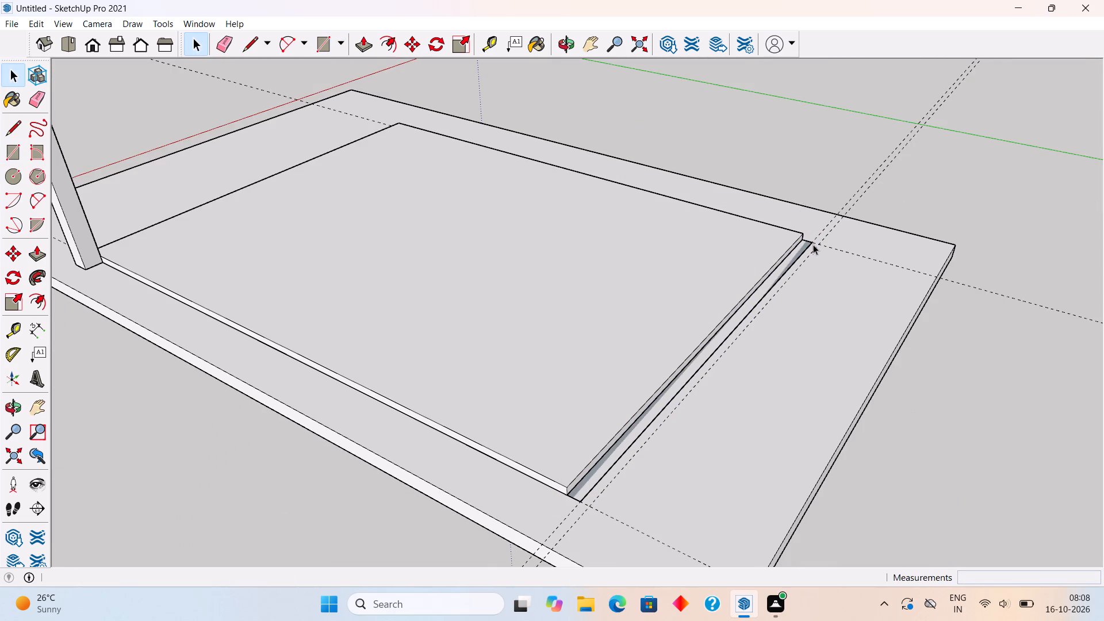
Extrude the 9" wide strip 40' upward into a wall.
type("p")
left_click(718, 341)
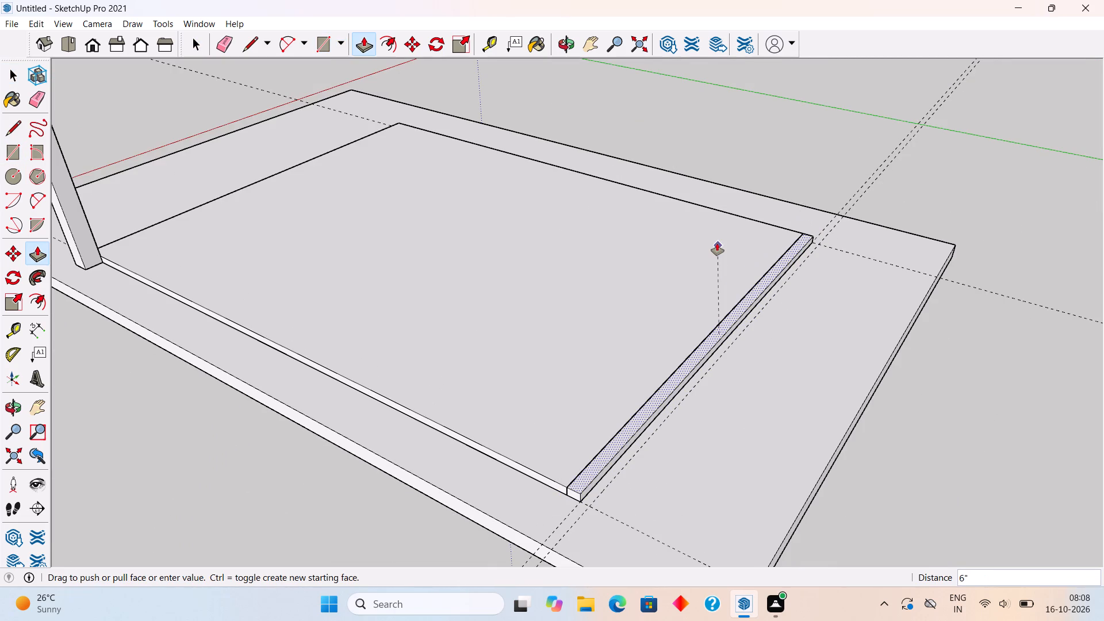
type("40'")
key("Return")
key("space")
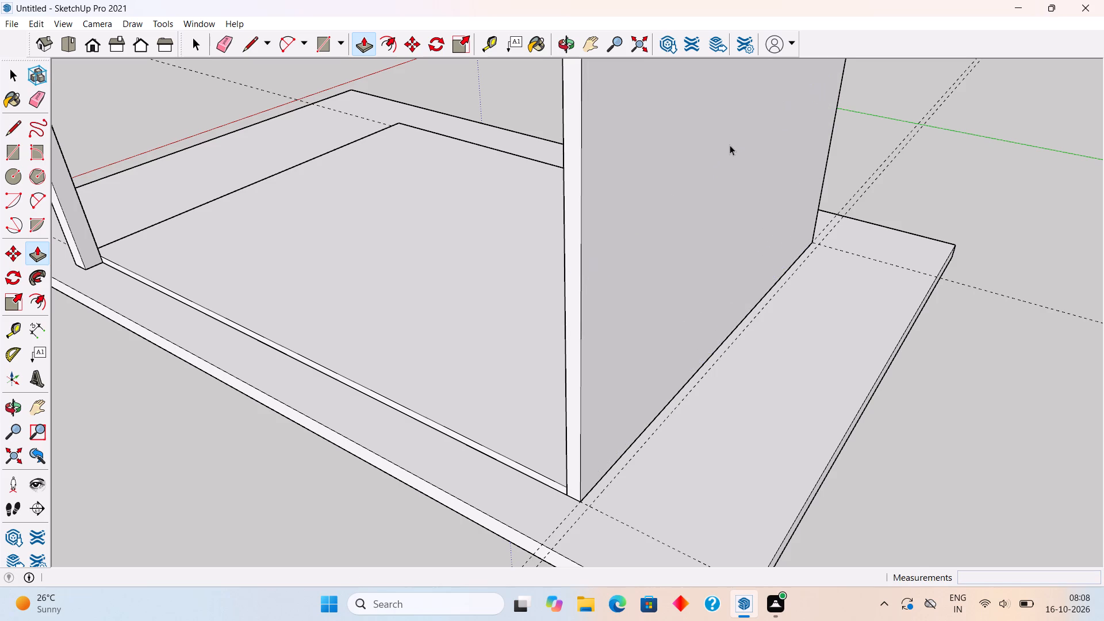
Select the whole 9" wall, make it a group, and deselect it.
triple_click(730, 145)
right_click(730, 145)
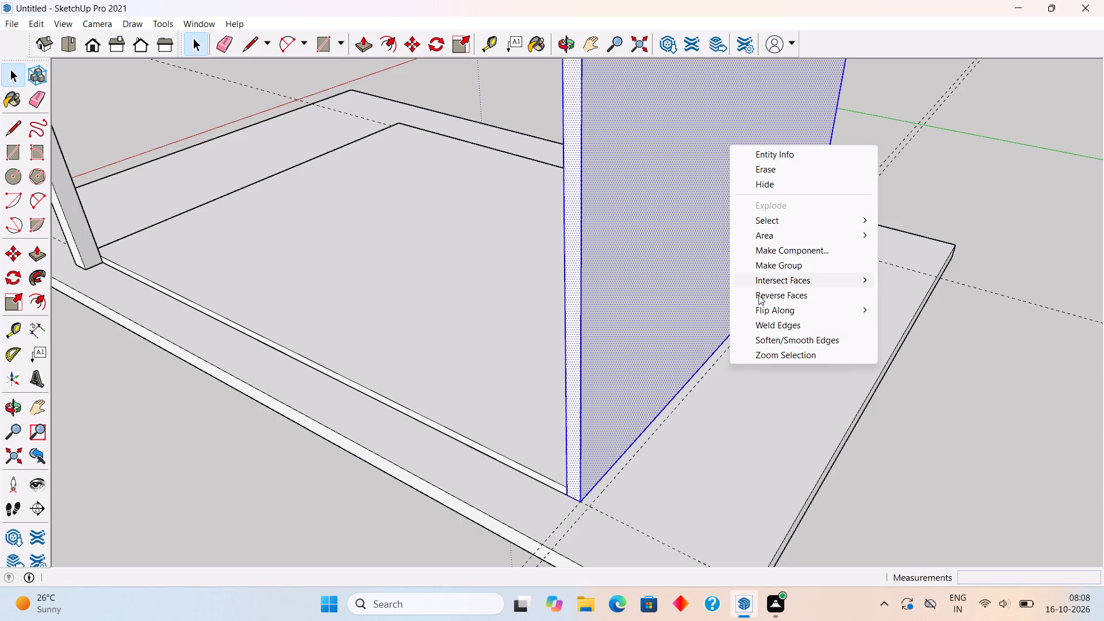
left_click(765, 270)
left_click(904, 180)
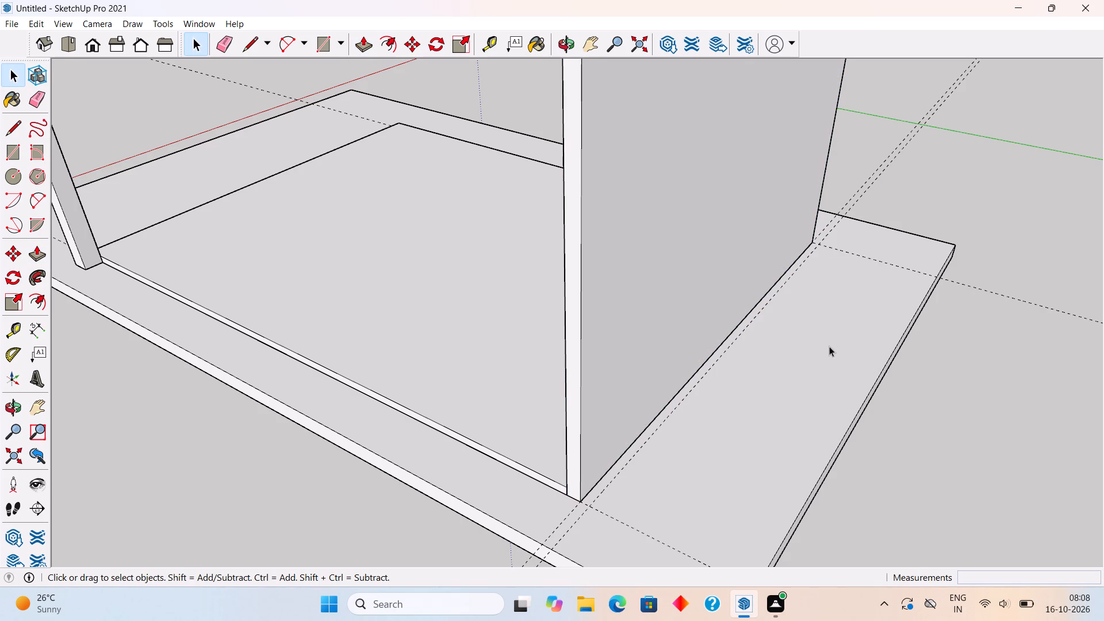
Draw a 6" wide, 30' long rectangle between the 9" wall's outer face and the outer guide.
key("r")
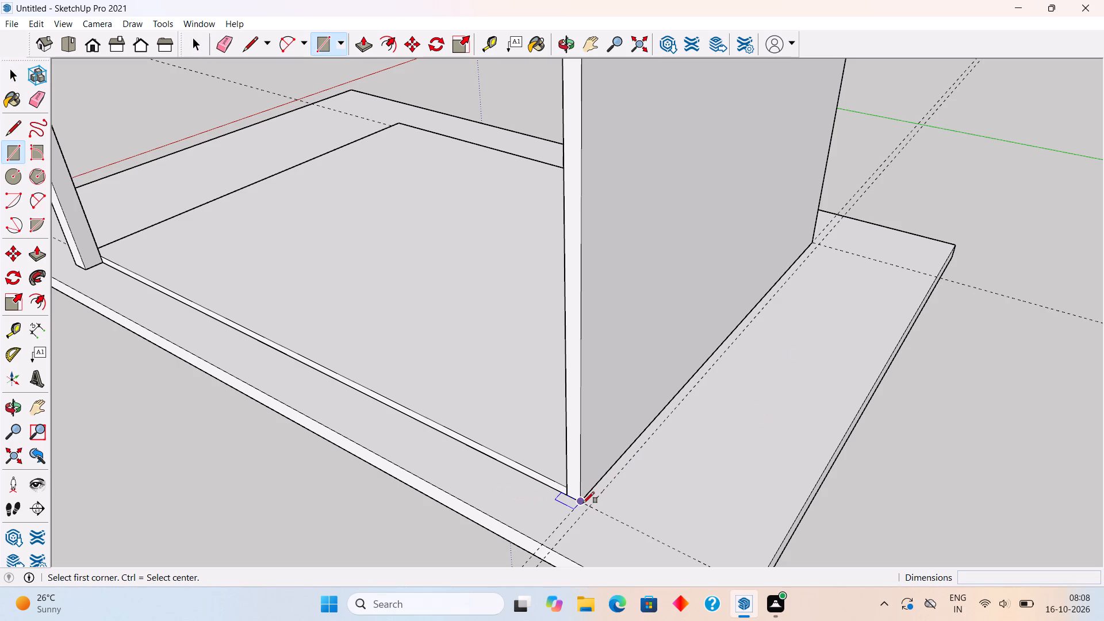
left_click(583, 504)
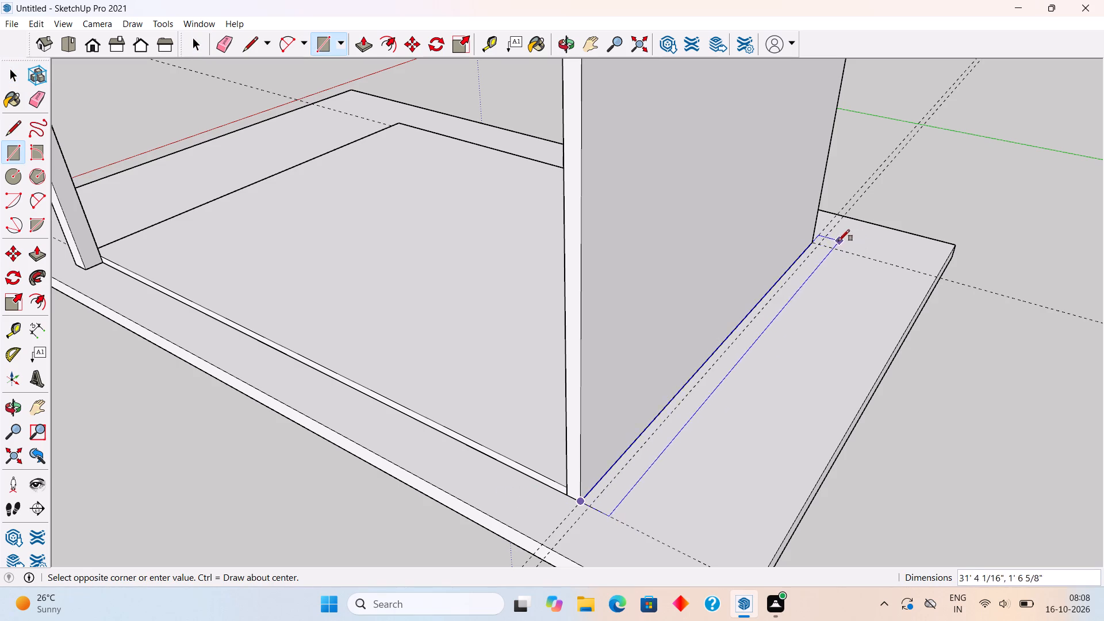
left_click(820, 247)
Extrude the 6" wide strip 40' upward against the 9" wall.
key("p")
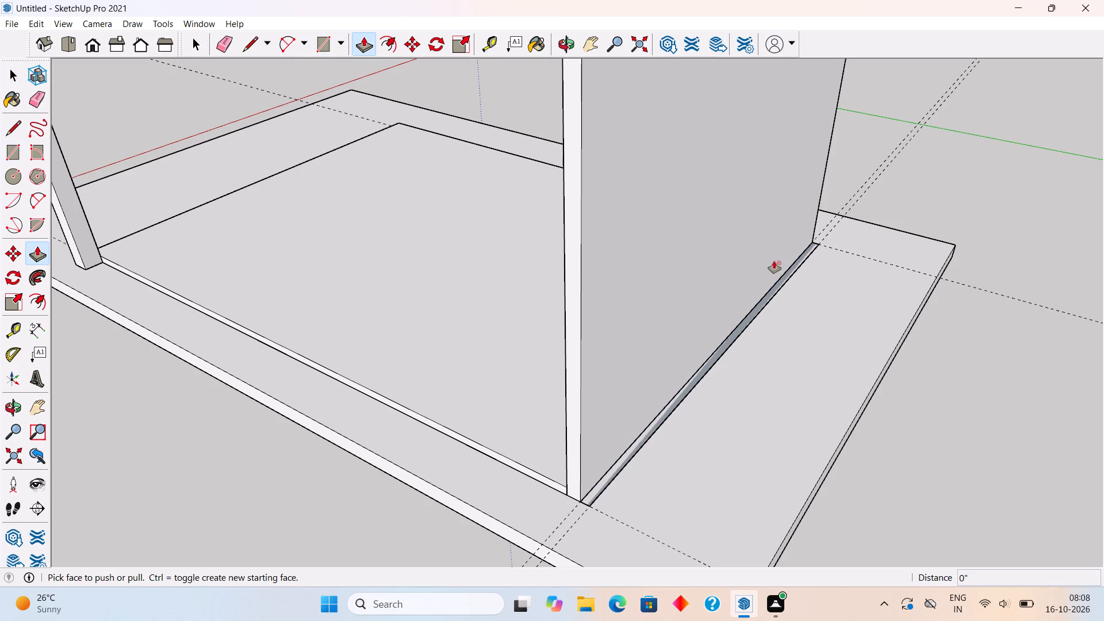
left_click(775, 292)
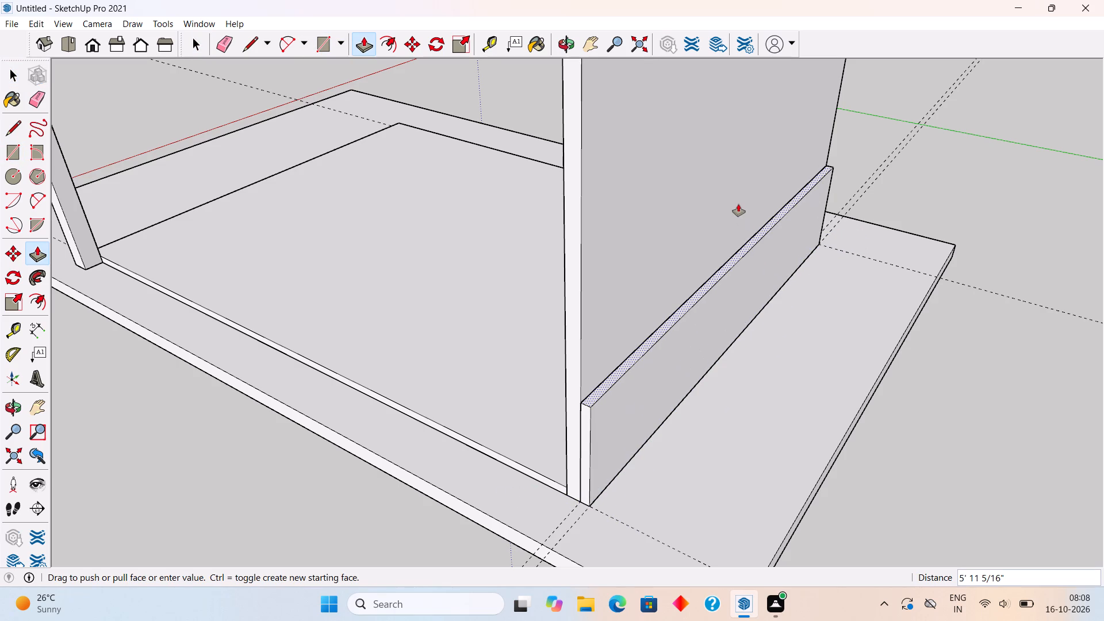
type("40'")
key("Return")
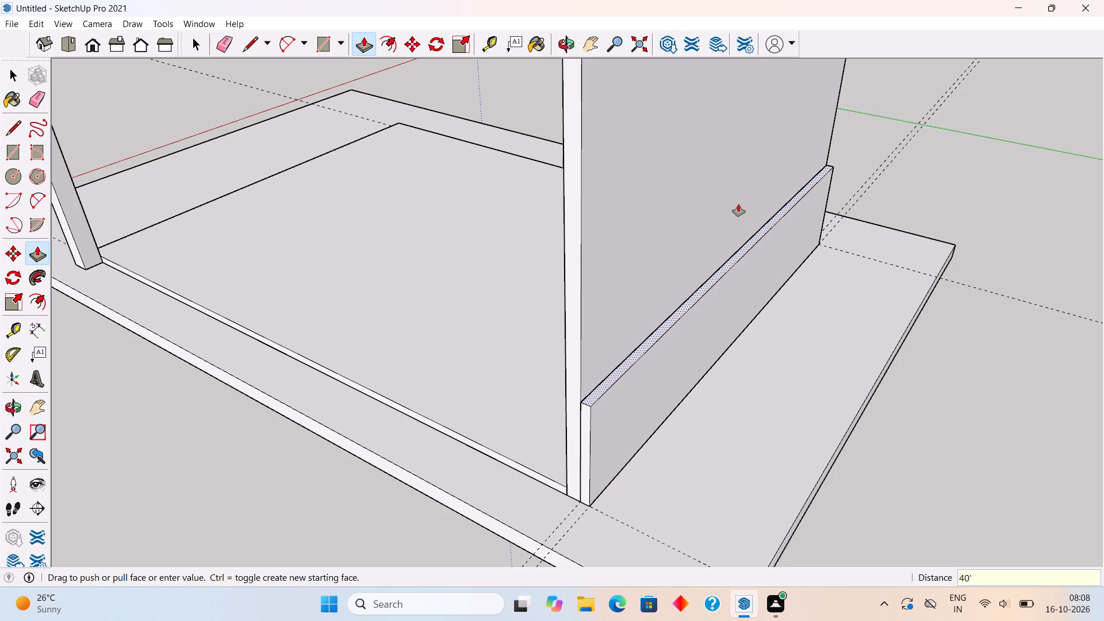
key("space")
Select the whole 6" outer wall, make it a group, and deselect it.
triple_click(732, 236)
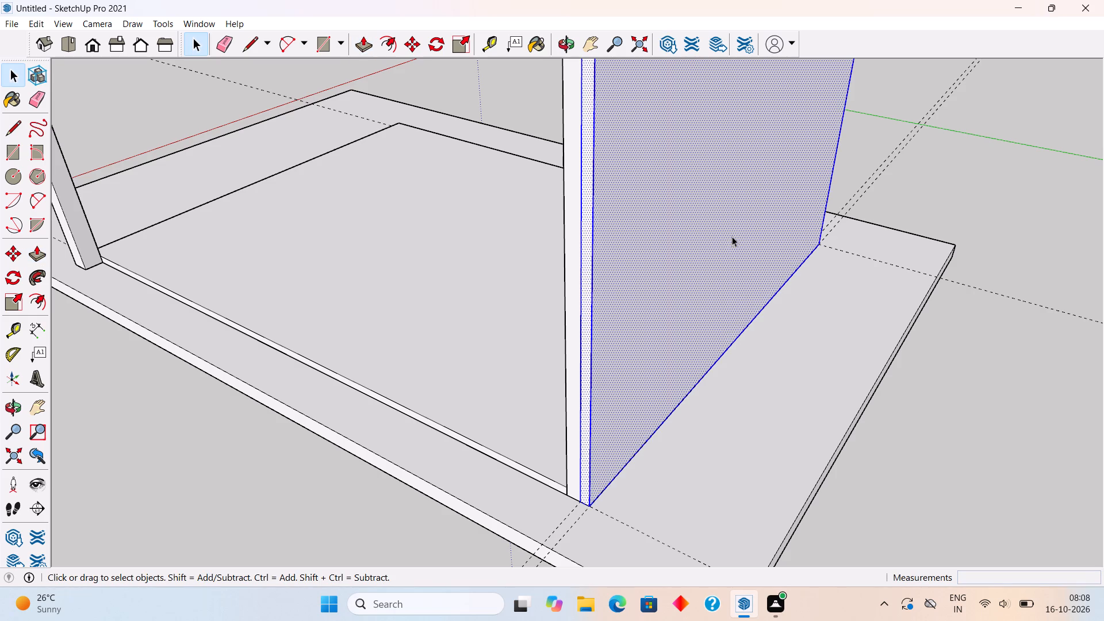
right_click(732, 236)
left_click(817, 361)
left_click(924, 407)
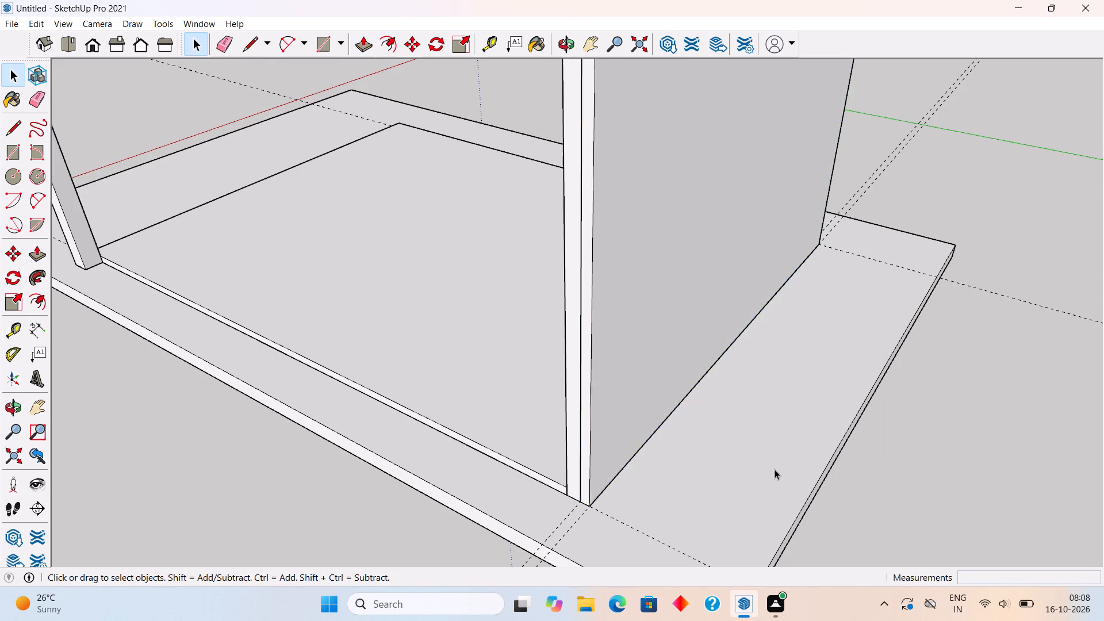
Inside the 6" outer wall's group, pull the end face on the column side out 3", then close the group.
scroll(775, 469, "down", 17)
middle_click_drag(479, 439, 757, 281)
scroll(703, 333, "up", 4)
scroll(637, 385, "up", 14)
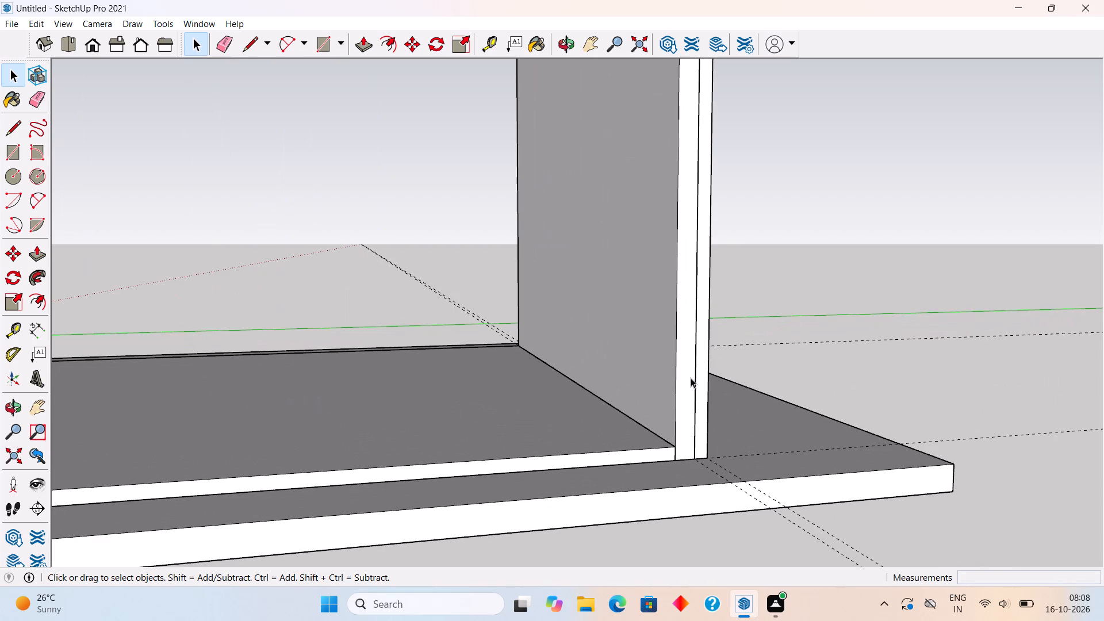
triple_click(705, 320)
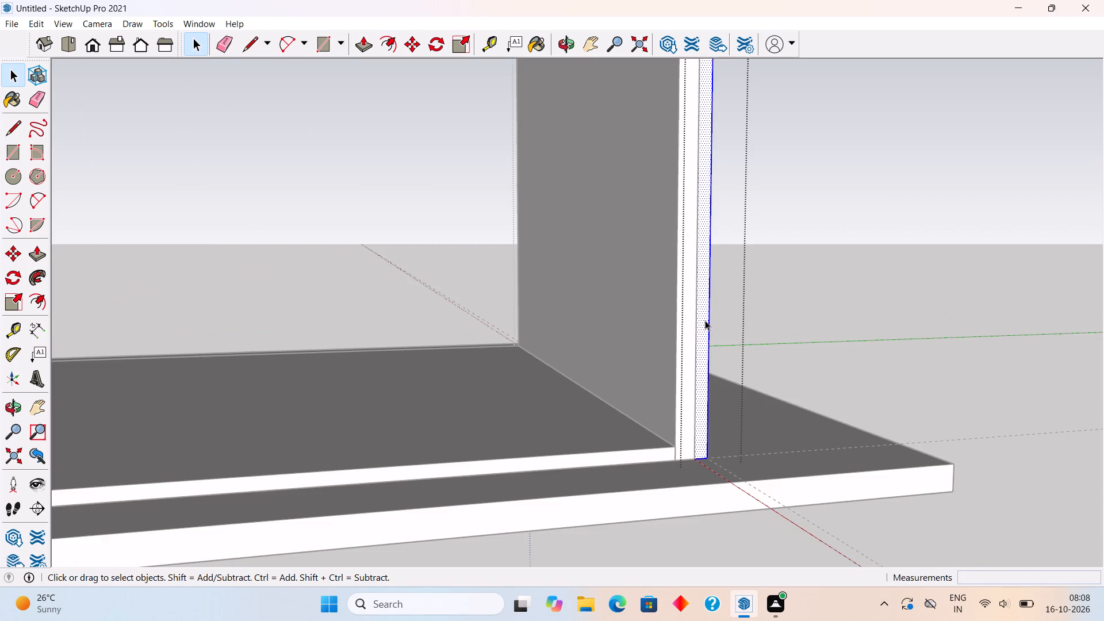
key("p")
left_click(705, 320)
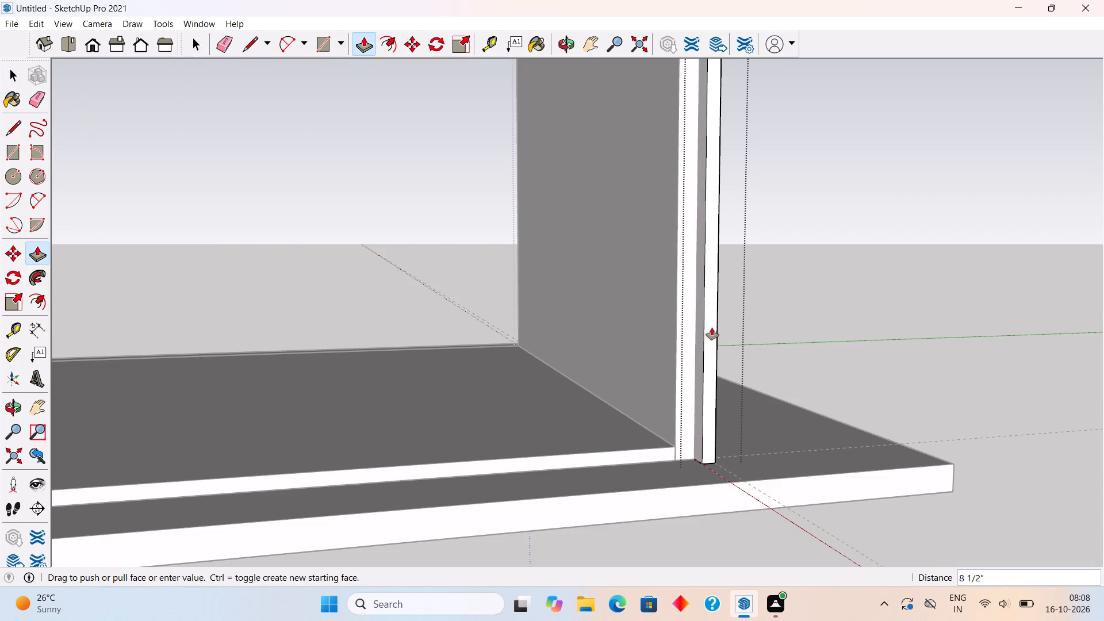
type("3\"")
key("Return")
key("space")
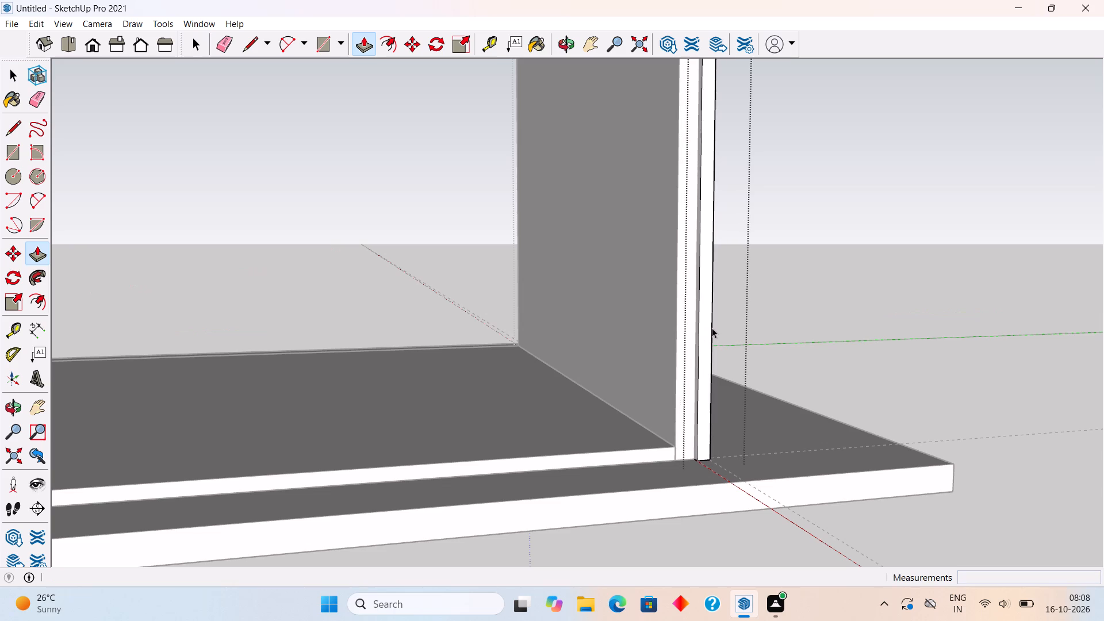
left_click(755, 310)
scroll(756, 307, "down", 12)
left_click(825, 294)
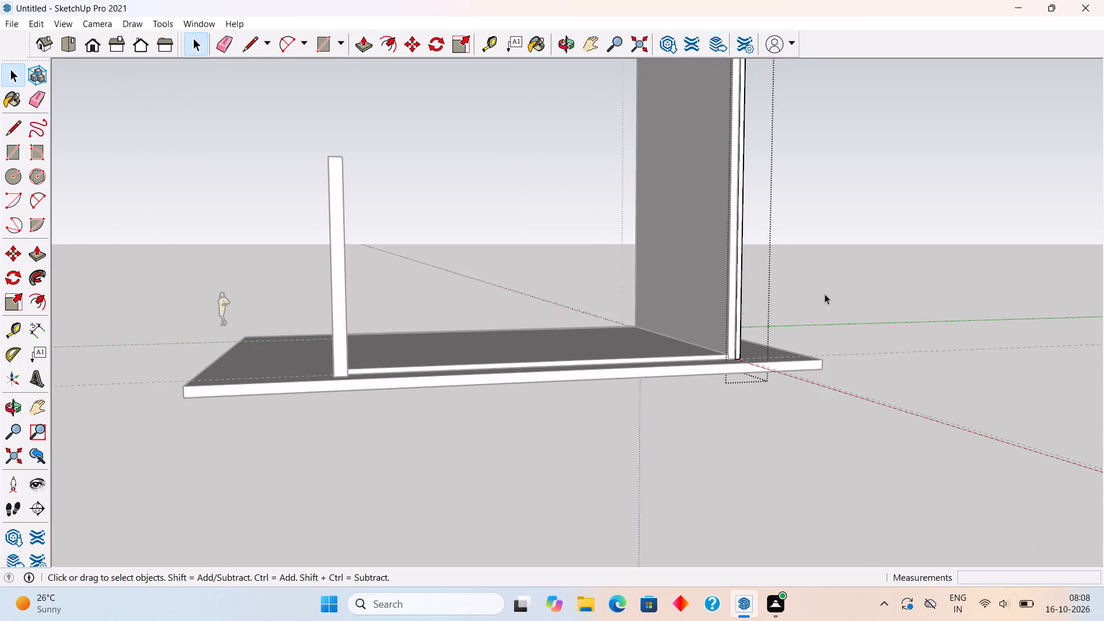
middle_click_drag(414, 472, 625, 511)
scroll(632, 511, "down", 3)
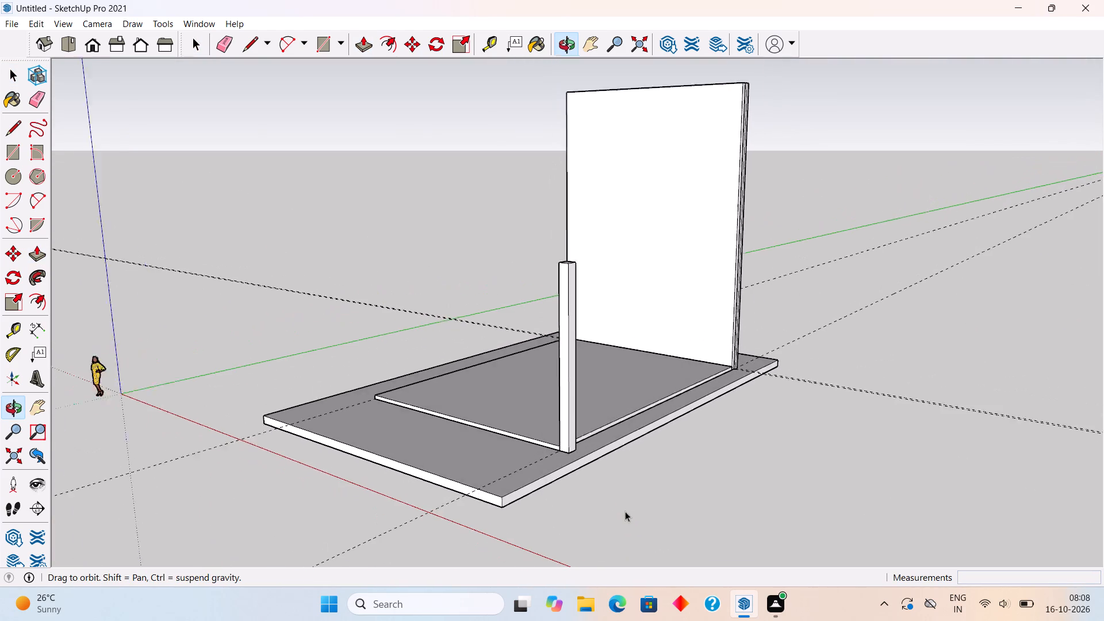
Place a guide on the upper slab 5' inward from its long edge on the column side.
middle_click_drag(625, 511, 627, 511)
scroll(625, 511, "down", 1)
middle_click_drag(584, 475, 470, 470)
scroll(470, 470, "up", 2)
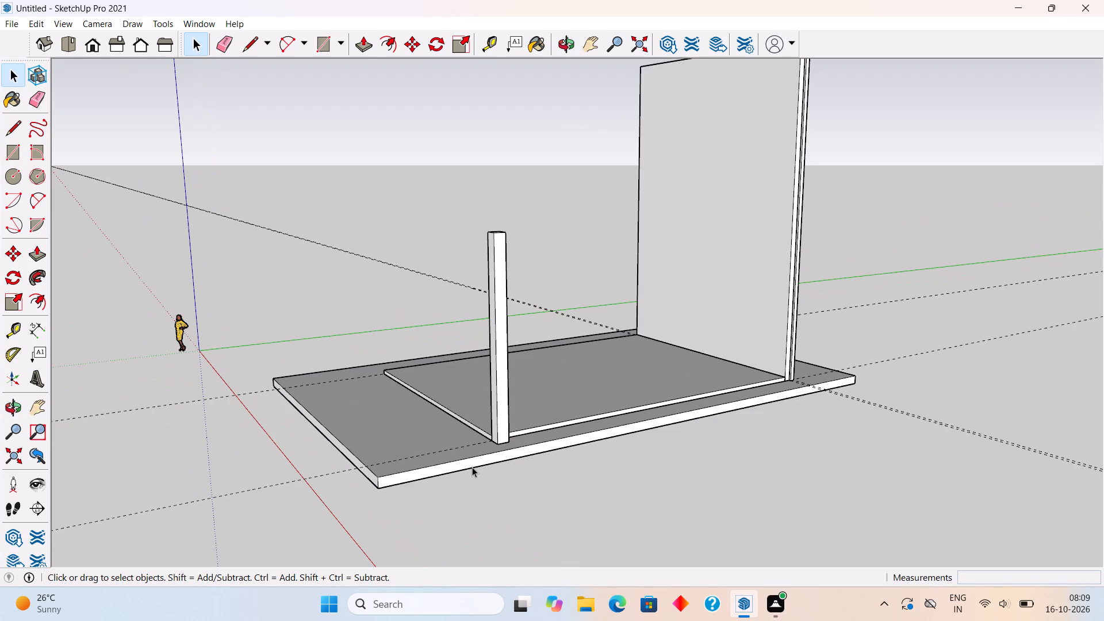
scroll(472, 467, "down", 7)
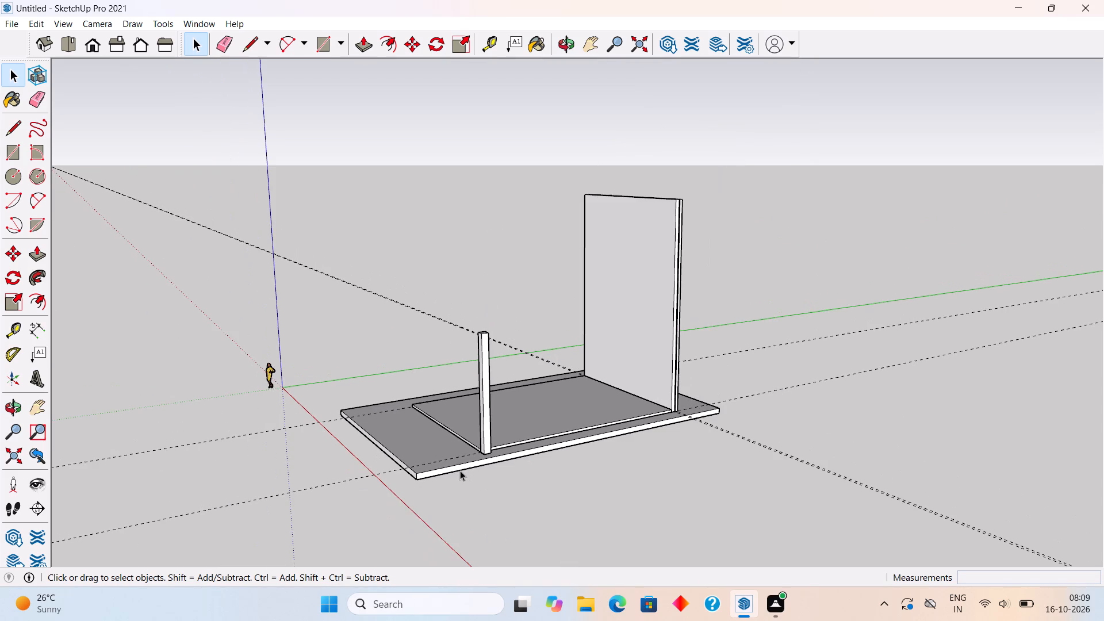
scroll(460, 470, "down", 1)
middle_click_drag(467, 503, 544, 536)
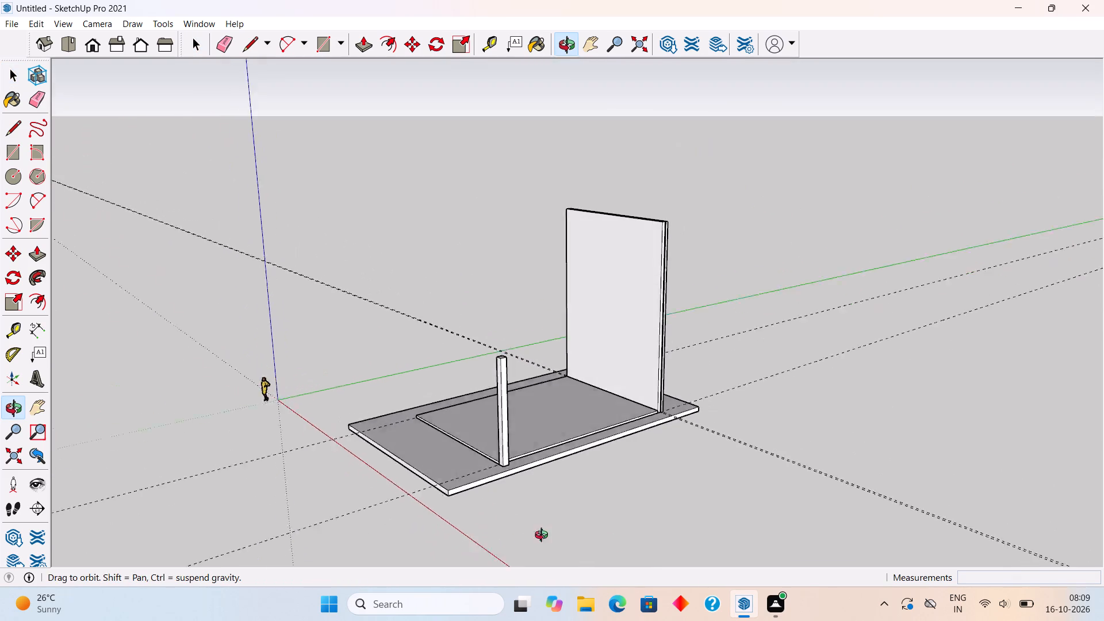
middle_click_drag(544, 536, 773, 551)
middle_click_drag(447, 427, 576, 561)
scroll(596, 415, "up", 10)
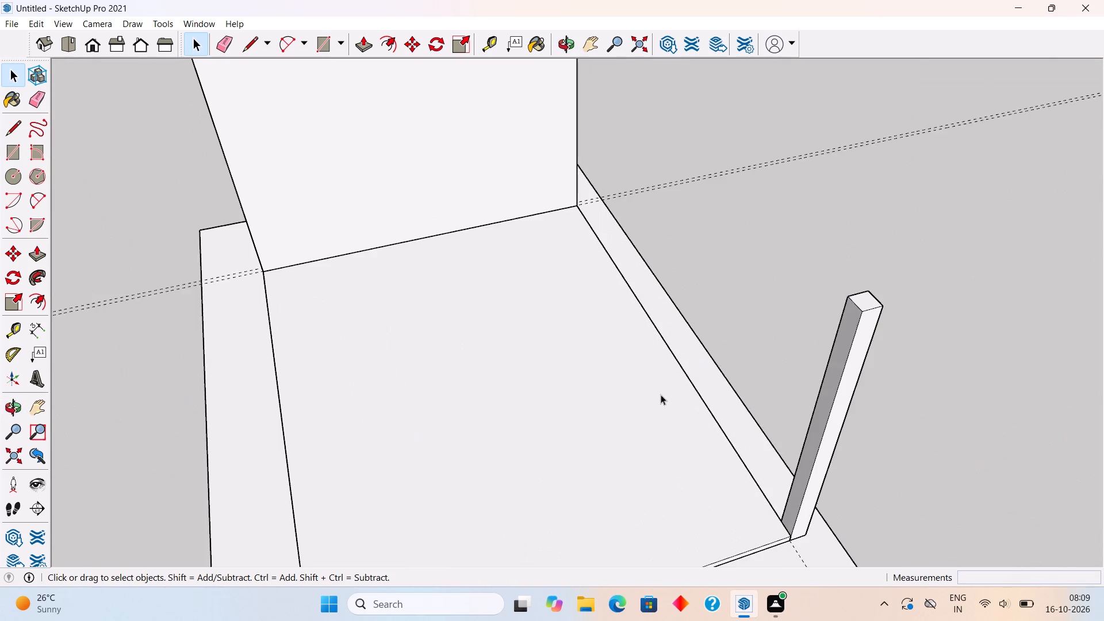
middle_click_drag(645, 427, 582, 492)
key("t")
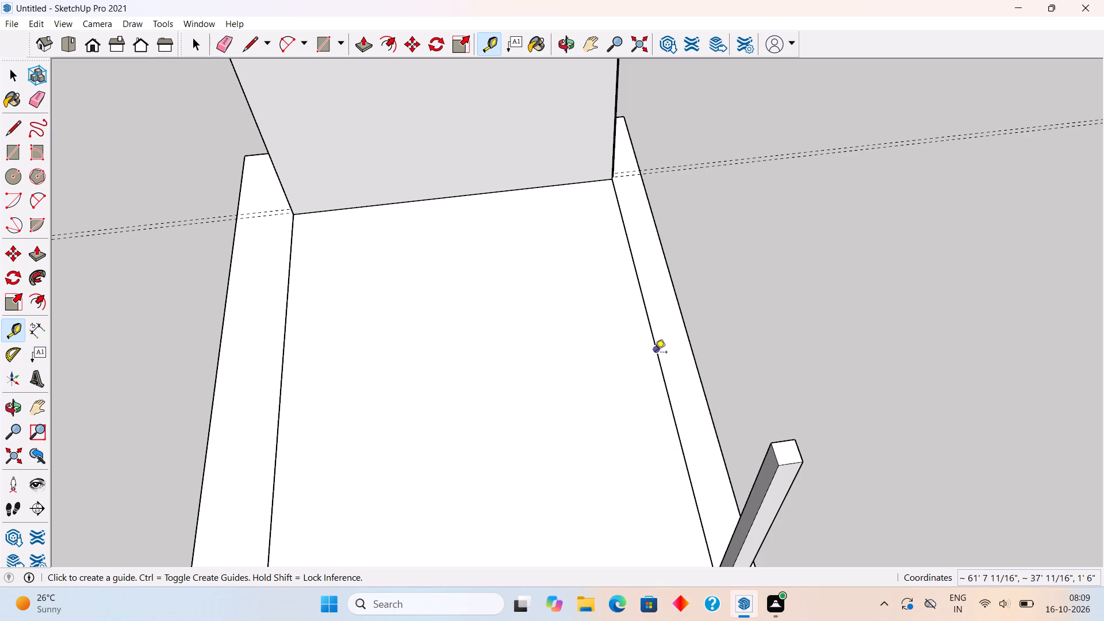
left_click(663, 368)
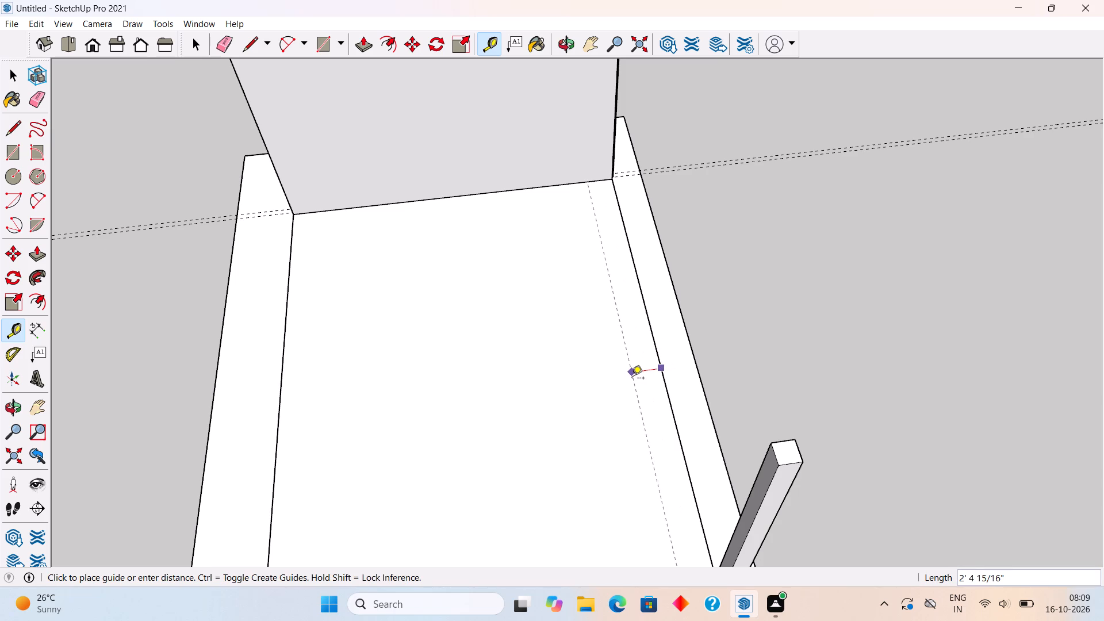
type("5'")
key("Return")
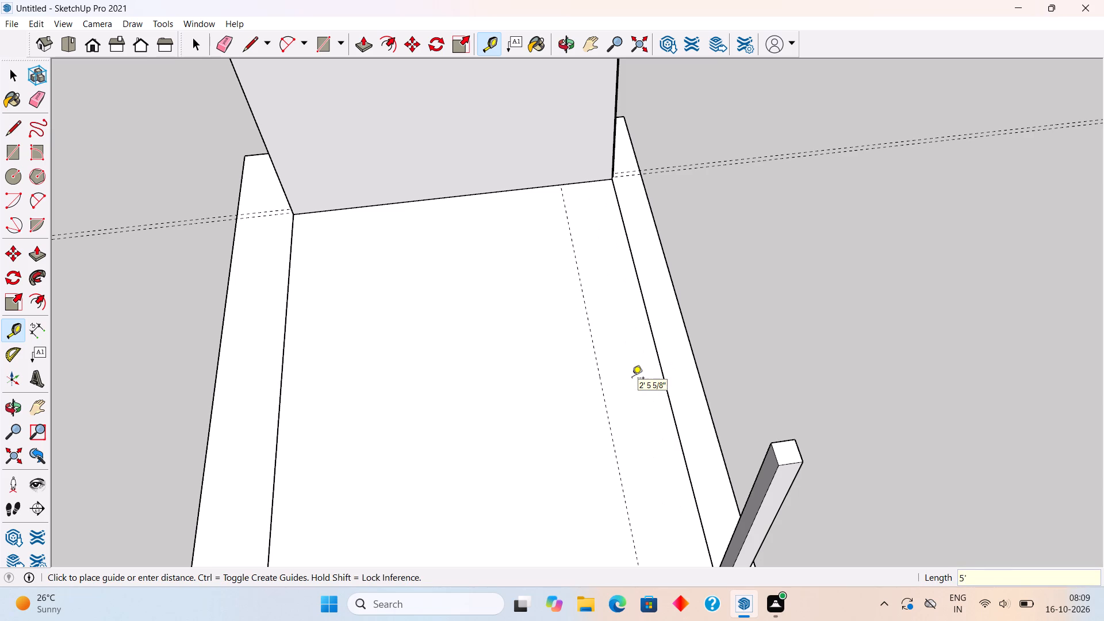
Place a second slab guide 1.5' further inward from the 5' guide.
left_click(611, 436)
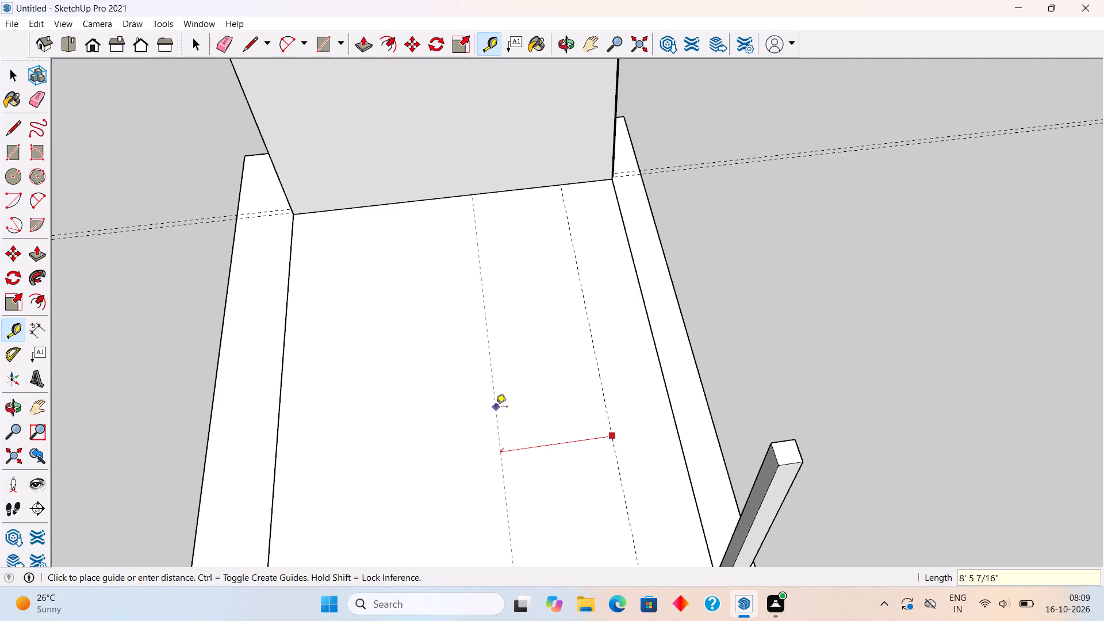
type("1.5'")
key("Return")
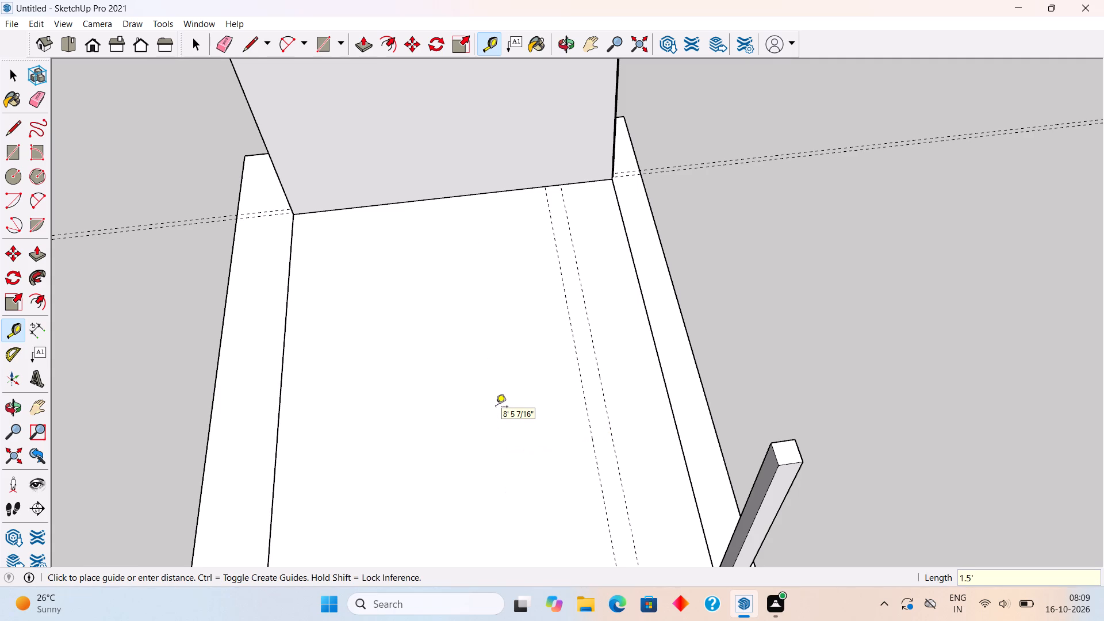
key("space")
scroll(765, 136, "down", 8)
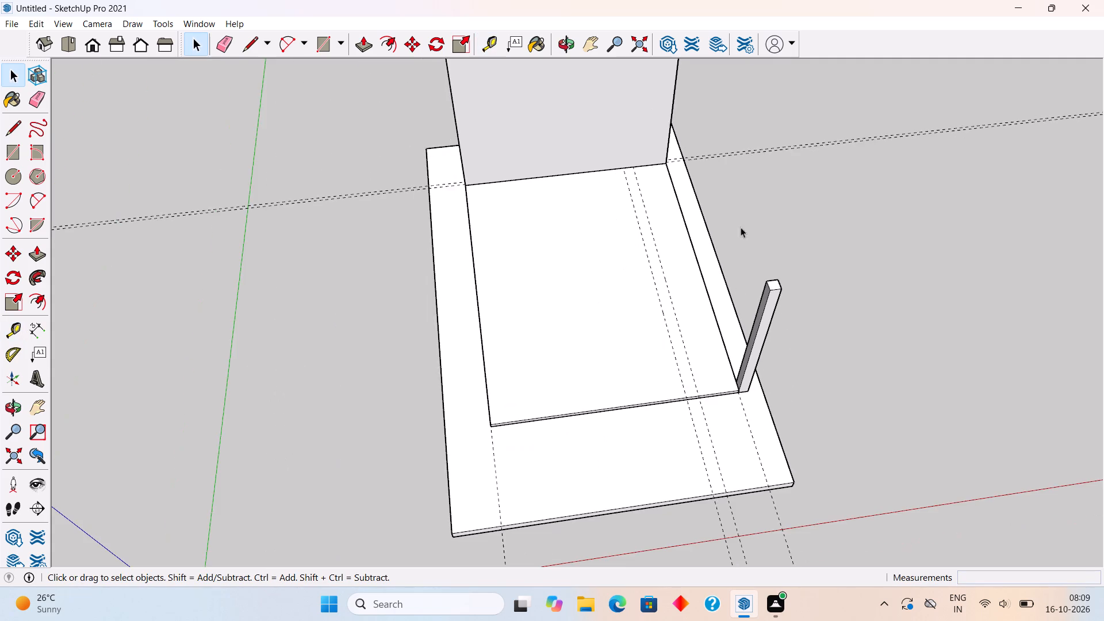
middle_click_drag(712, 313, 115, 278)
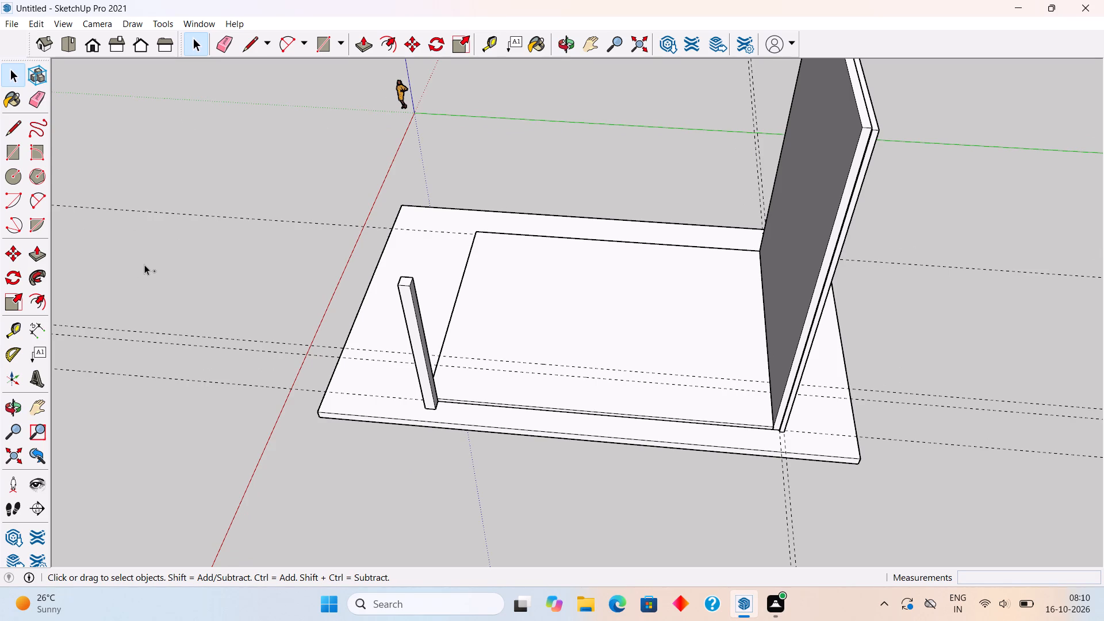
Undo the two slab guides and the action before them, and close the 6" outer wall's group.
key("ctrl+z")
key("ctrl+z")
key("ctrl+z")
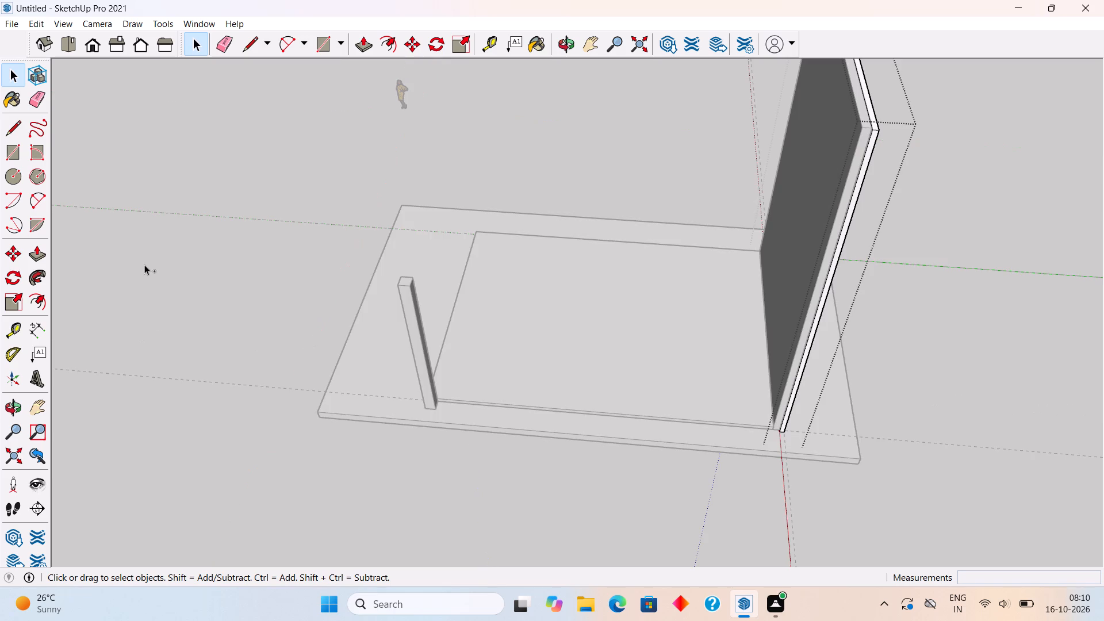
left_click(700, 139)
Place a vertical guide on the wall's inner face, 3' in from its vertical edge on the column side.
middle_click_drag(776, 401, 1045, 462)
scroll(503, 331, "up", 2)
middle_click_drag(610, 399, 677, 455)
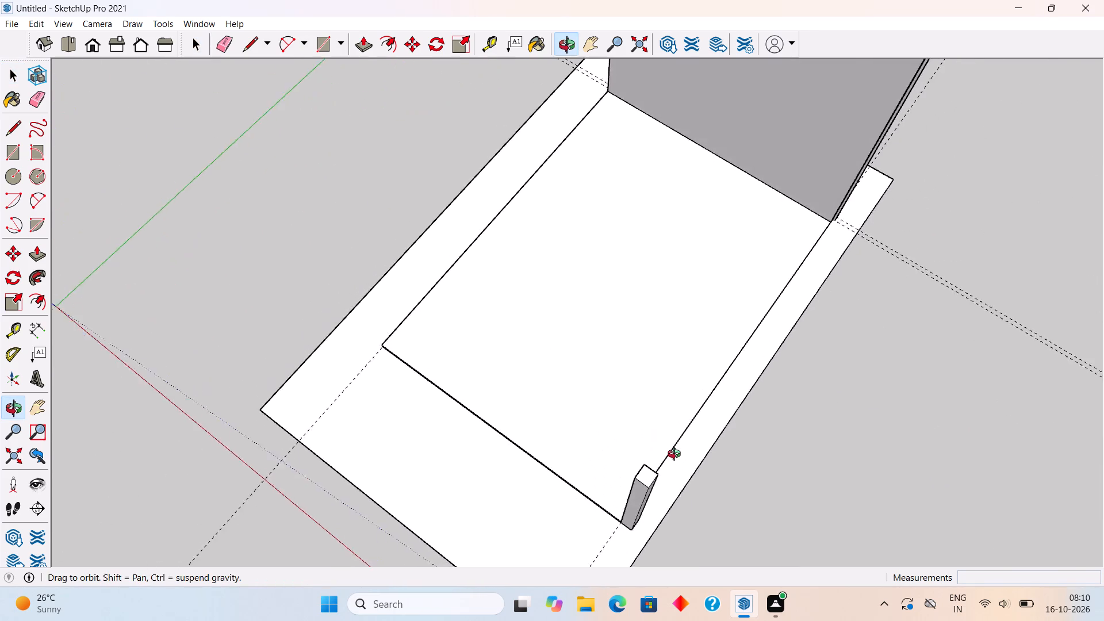
middle_click_drag(677, 455, 677, 455)
scroll(677, 455, "down", 9)
middle_click_drag(539, 497, 829, 353)
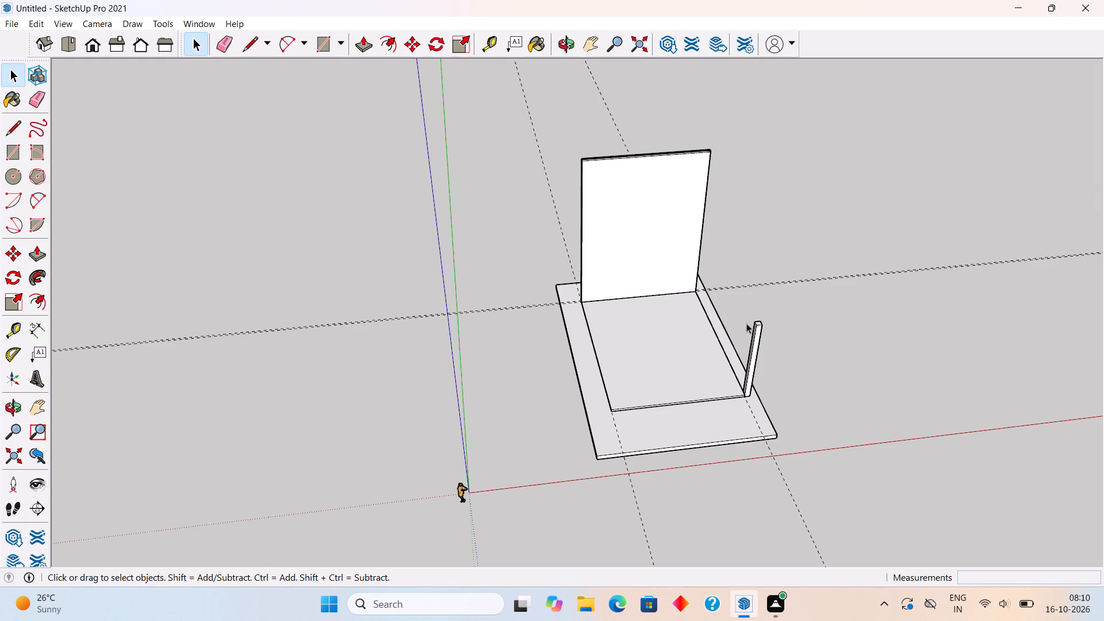
scroll(905, 107, "up", 16)
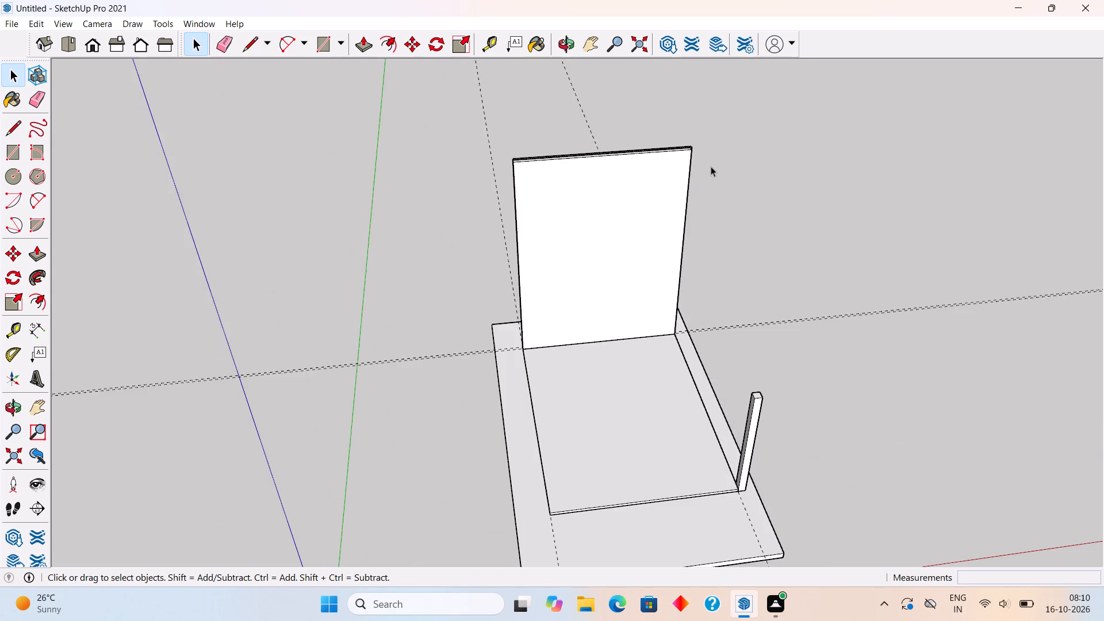
scroll(714, 181, "up", 10)
middle_click_drag(586, 160, 532, 106)
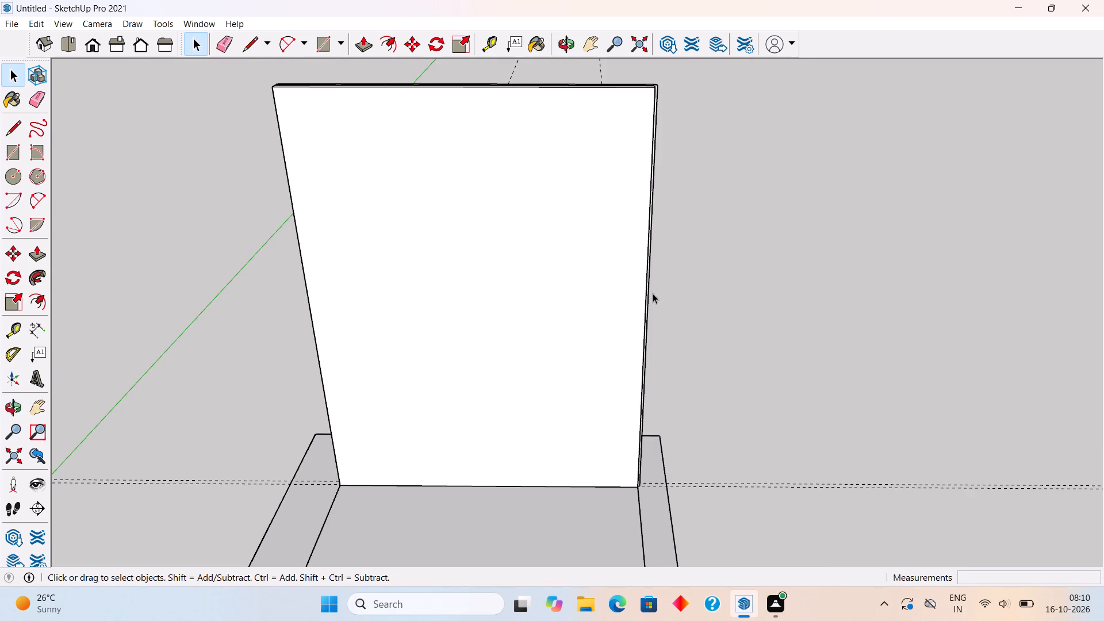
key("t")
scroll(653, 293, "up", 4)
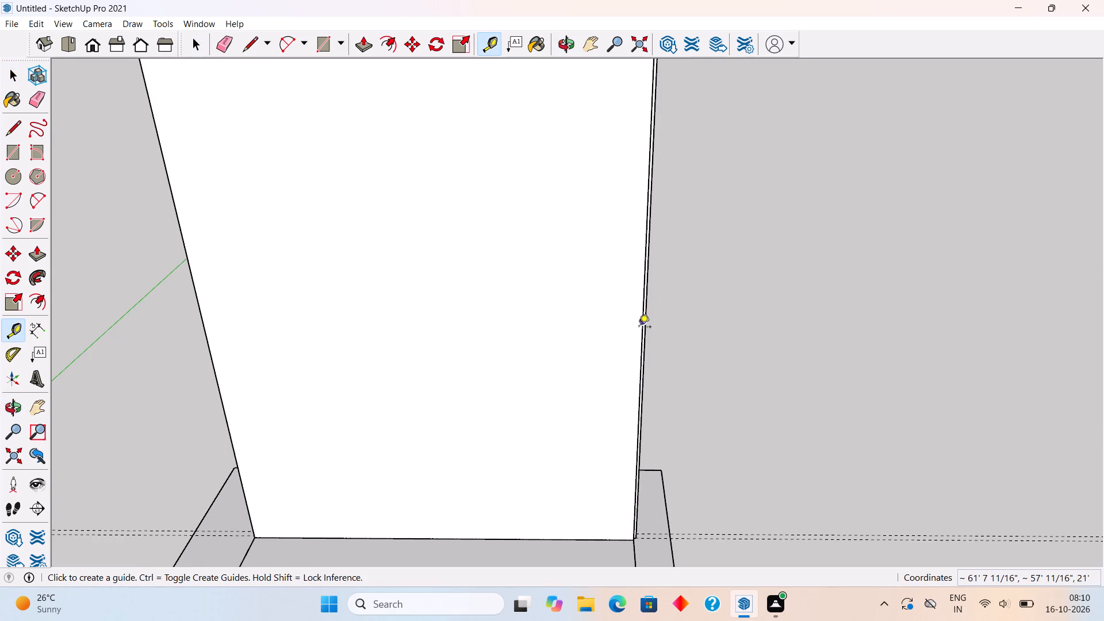
scroll(641, 334, "up", 6)
left_click(643, 335)
scroll(559, 324, "down", 10)
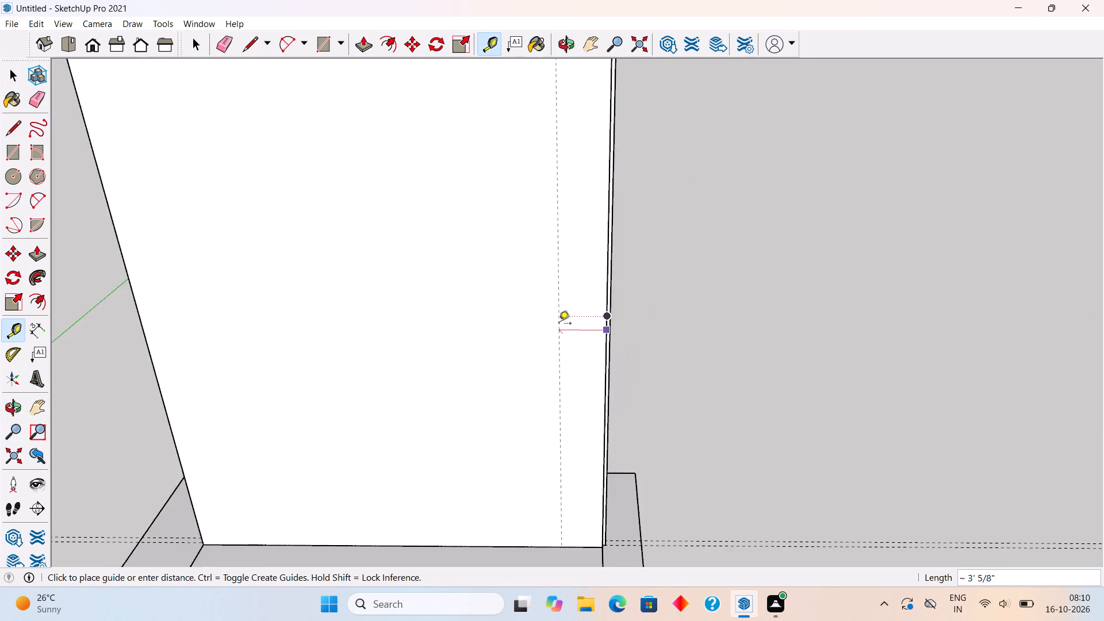
scroll(559, 324, "down", 2)
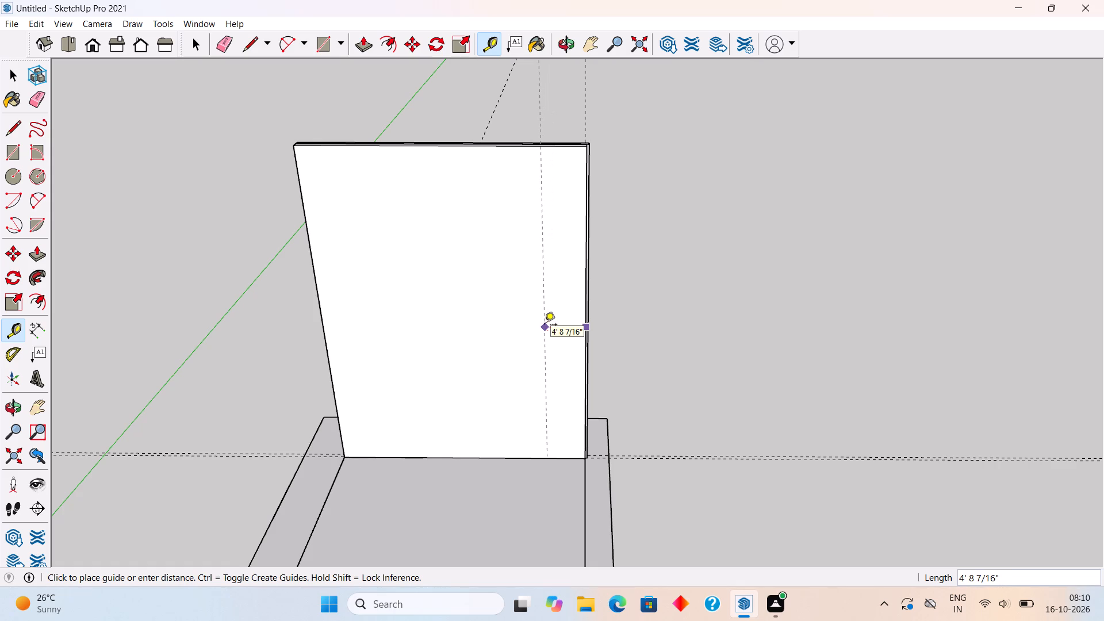
type("3'")
key("Return")
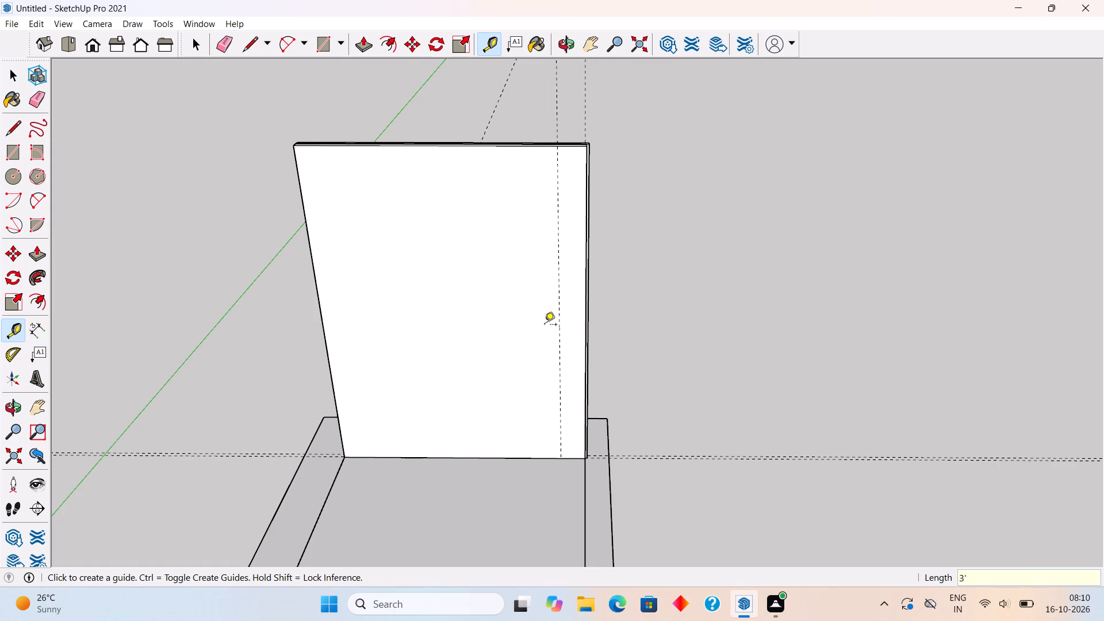
Place a second vertical guide on the wall face, 5' further inward from the 3' guide.
left_click(561, 358)
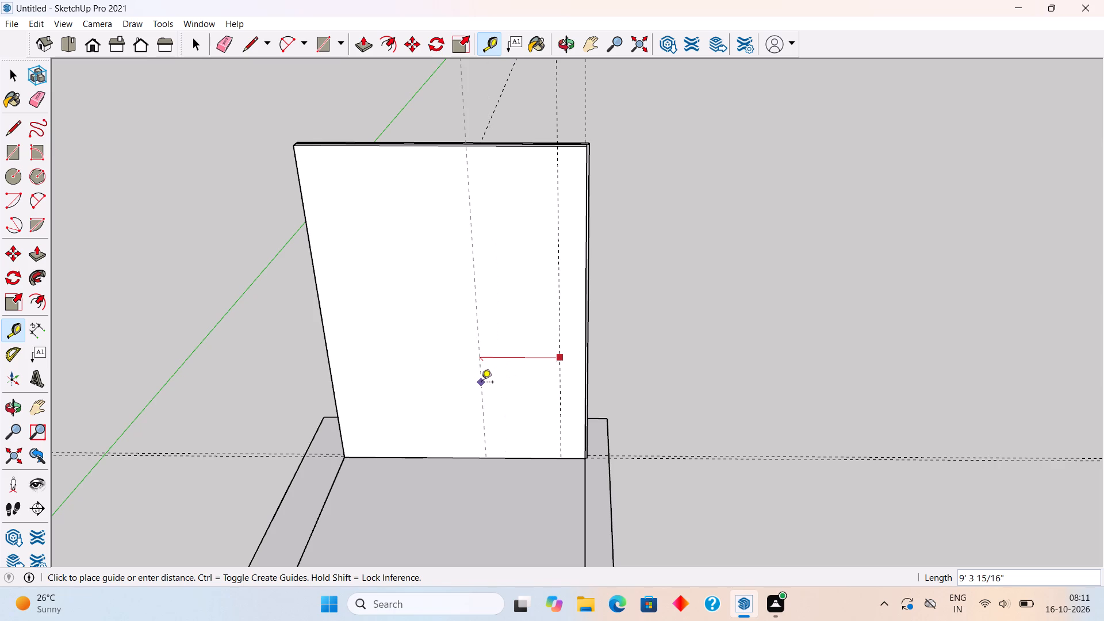
type("5'")
key("Return")
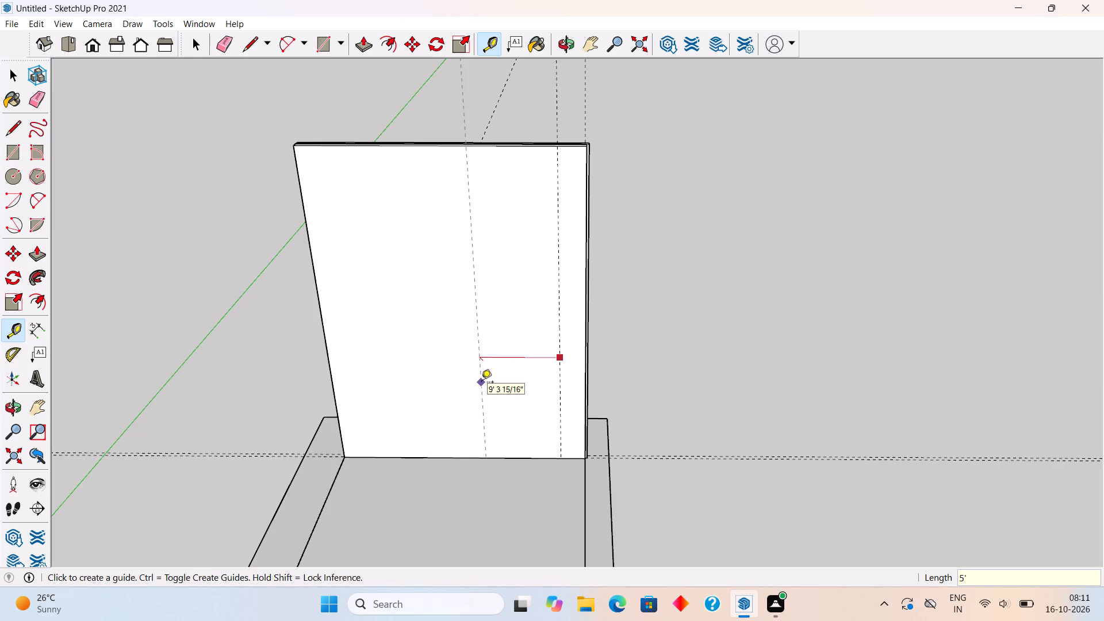
key("space")
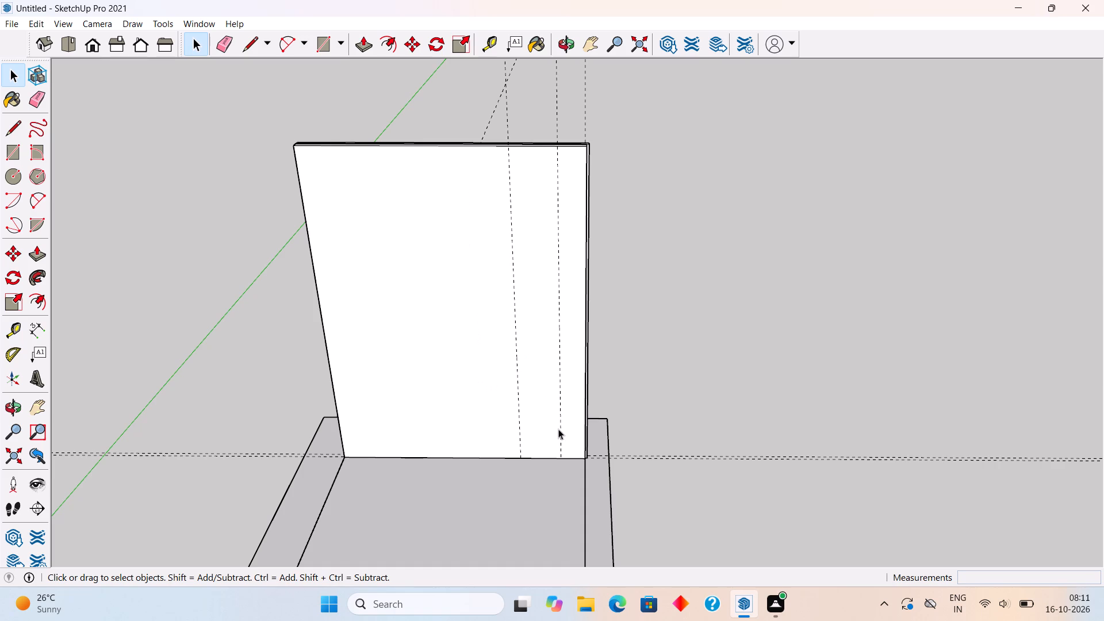
Place another vertical guide on the wall face, 7' in from the vertical edge on the column side.
scroll(558, 429, "down", 3)
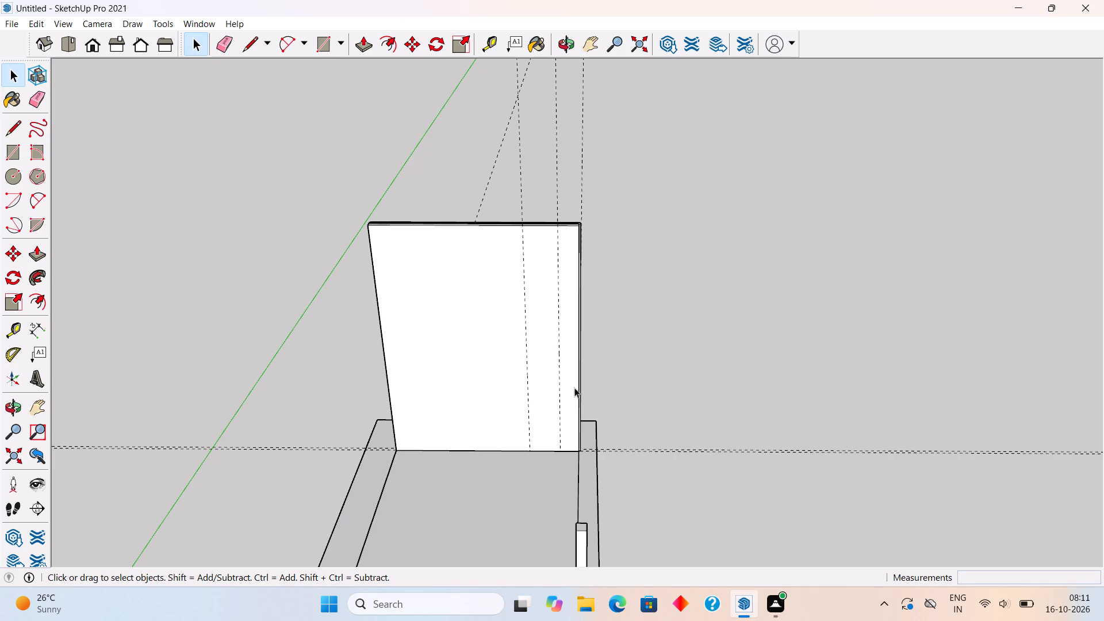
key("t")
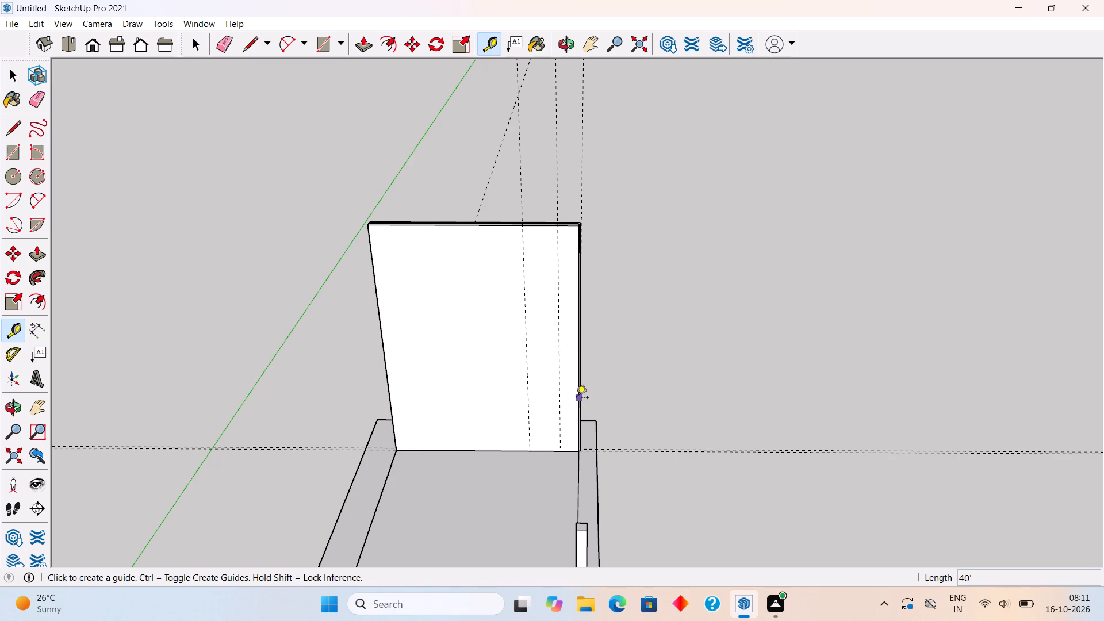
left_click(576, 398)
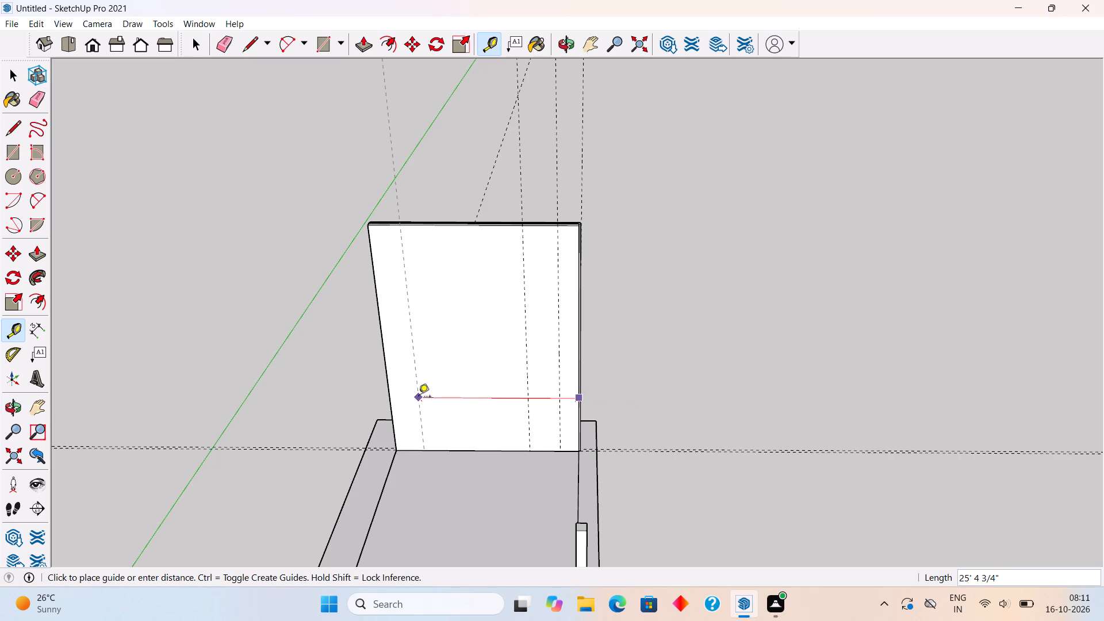
type("7'")
key("Return")
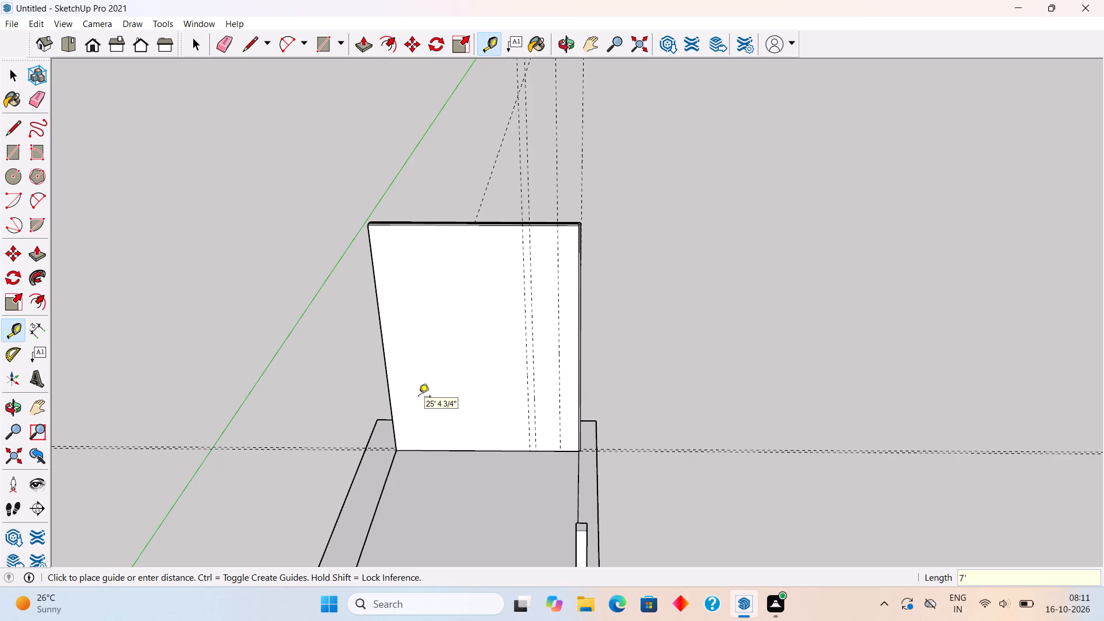
Place a guide on the upper slab parallel to its column-side long edge, about 8' in, meeting the innermost wall guide's base.
scroll(418, 397, "down", 4)
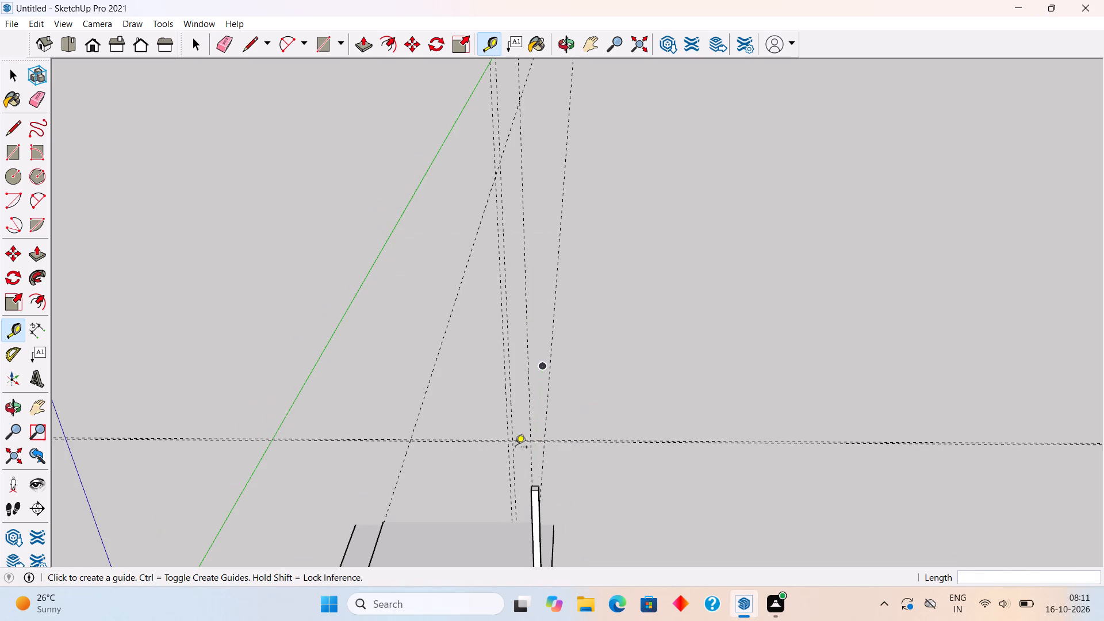
scroll(509, 420, "down", 6)
scroll(517, 466, "up", 12)
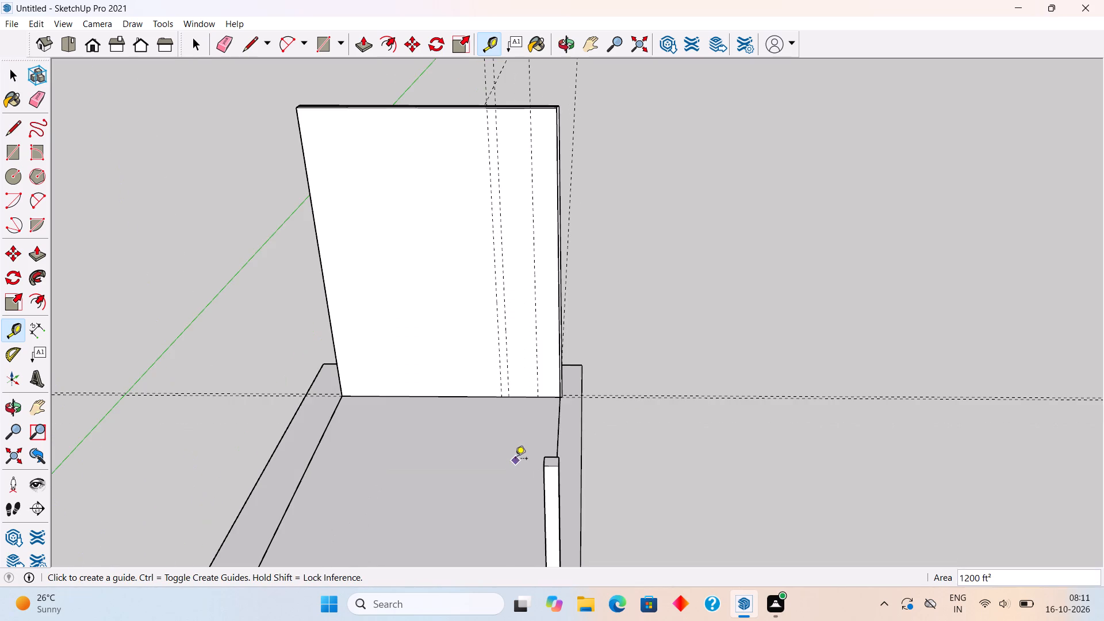
middle_click_drag(508, 444, 538, 321)
scroll(538, 321, "down", 6)
middle_click_drag(515, 394, 536, 522)
scroll(537, 365, "up", 5)
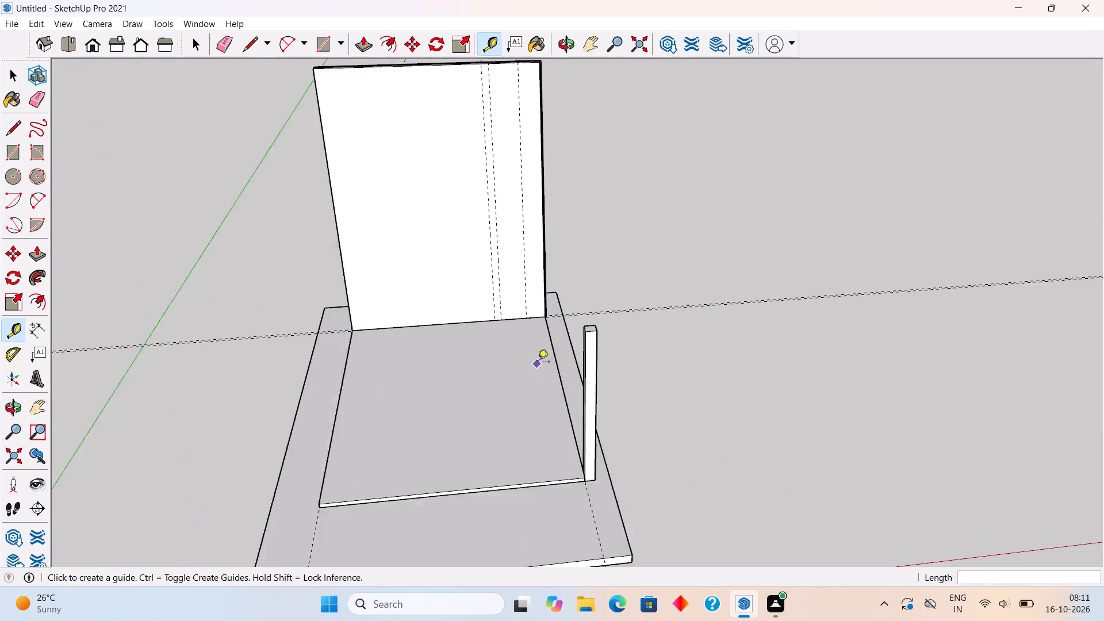
scroll(538, 363, "up", 4)
left_click(559, 364)
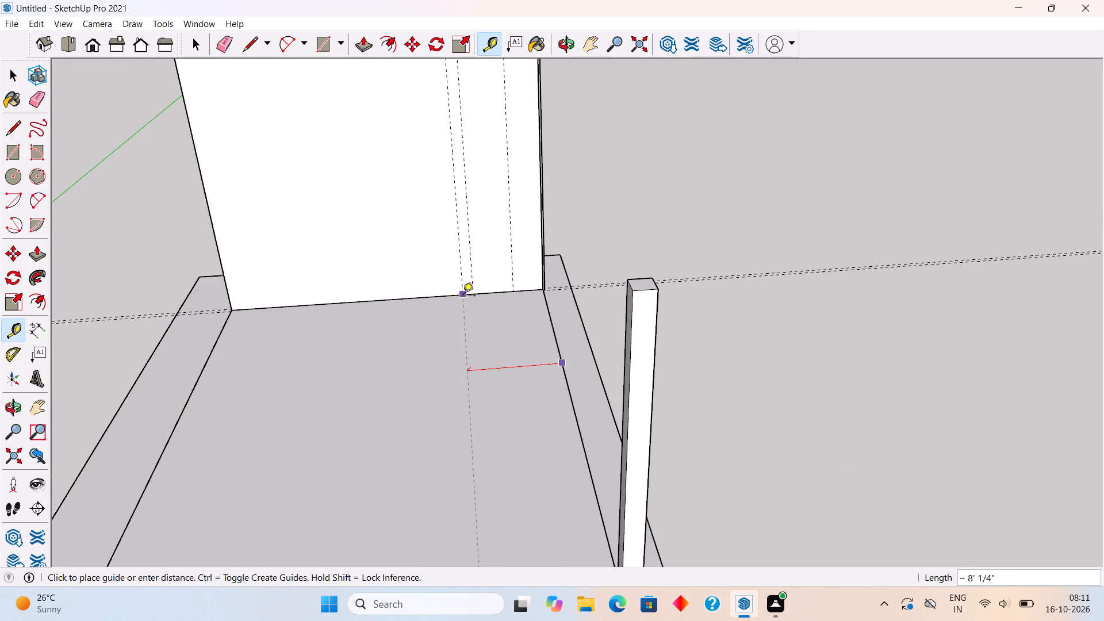
left_click(463, 296)
Start a parallel guide offset inward from the new slab guide, away from the column.
scroll(462, 296, "down", 6)
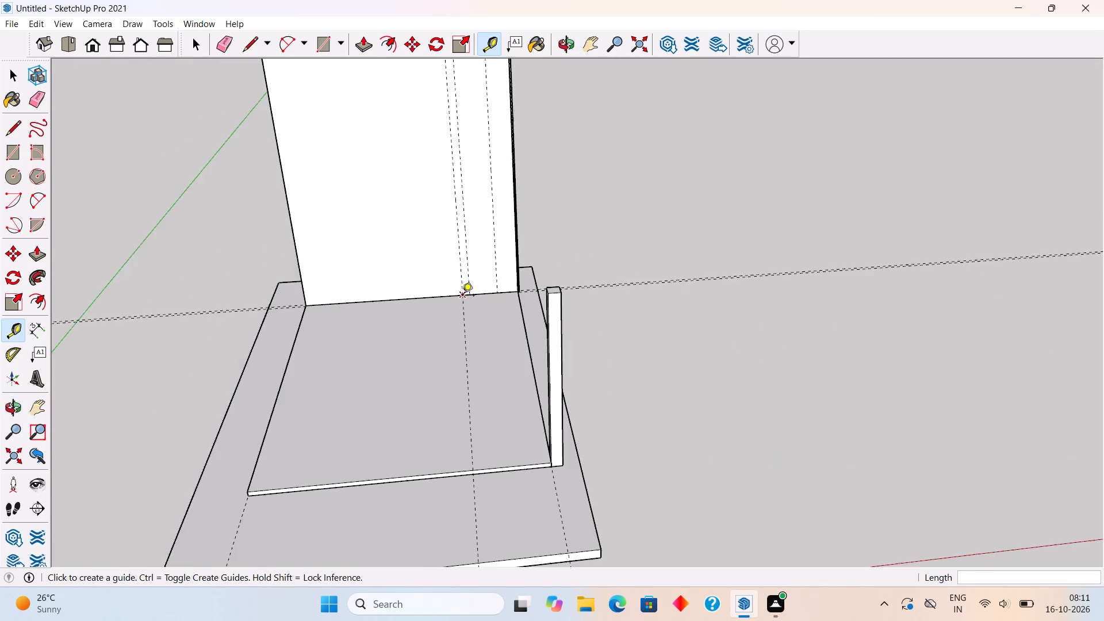
left_click(463, 336)
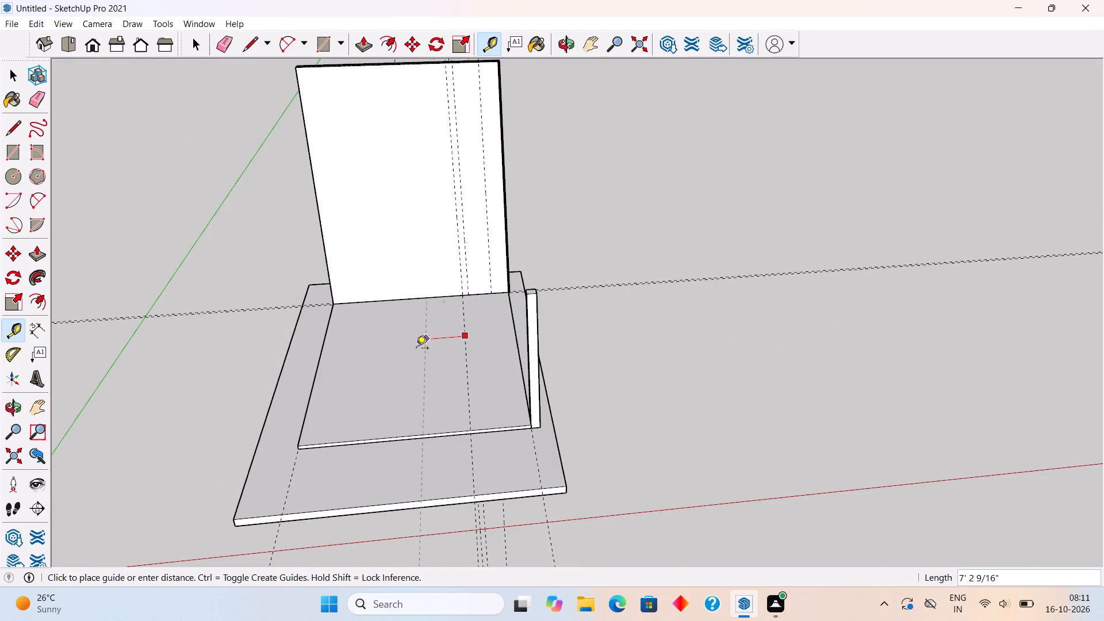
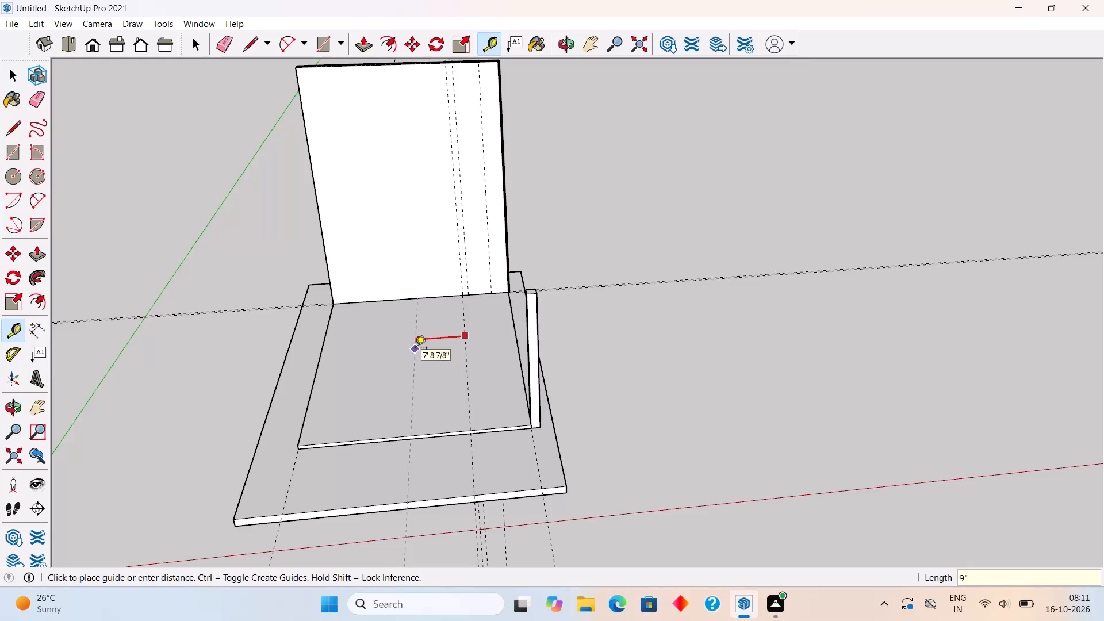
Set the parallel slab guide's offset to 9" from the previous slab guide.
key("Return")
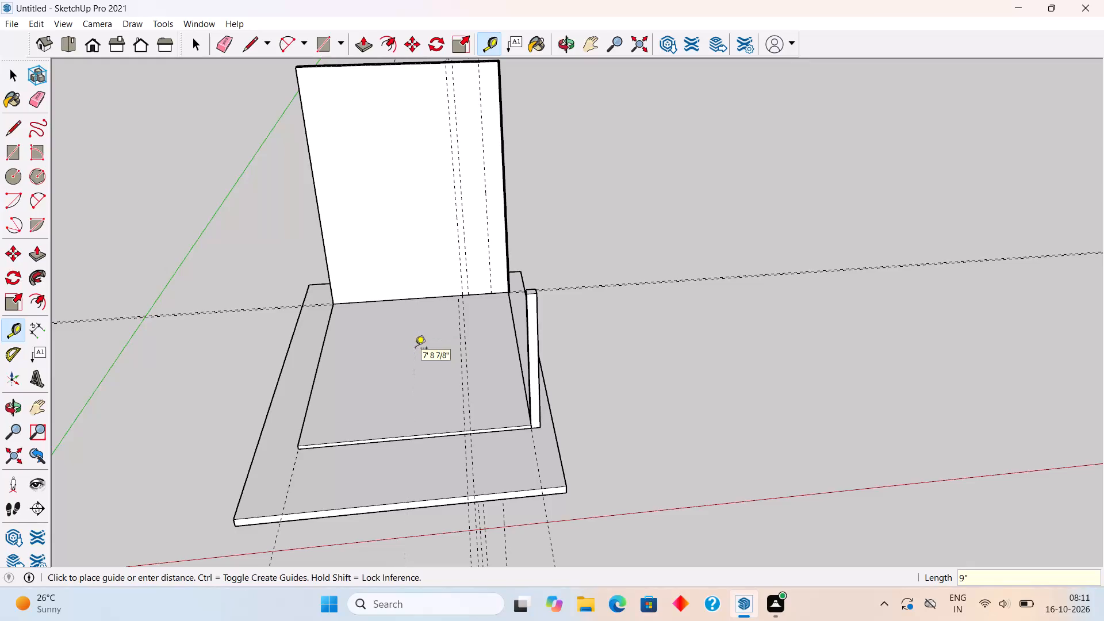
key("space")
Draw a narrow rectangle on the upper slab between the two 9" guides, from the wall base to the slab's opposite edge.
type("r")
scroll(459, 284, "up", 9)
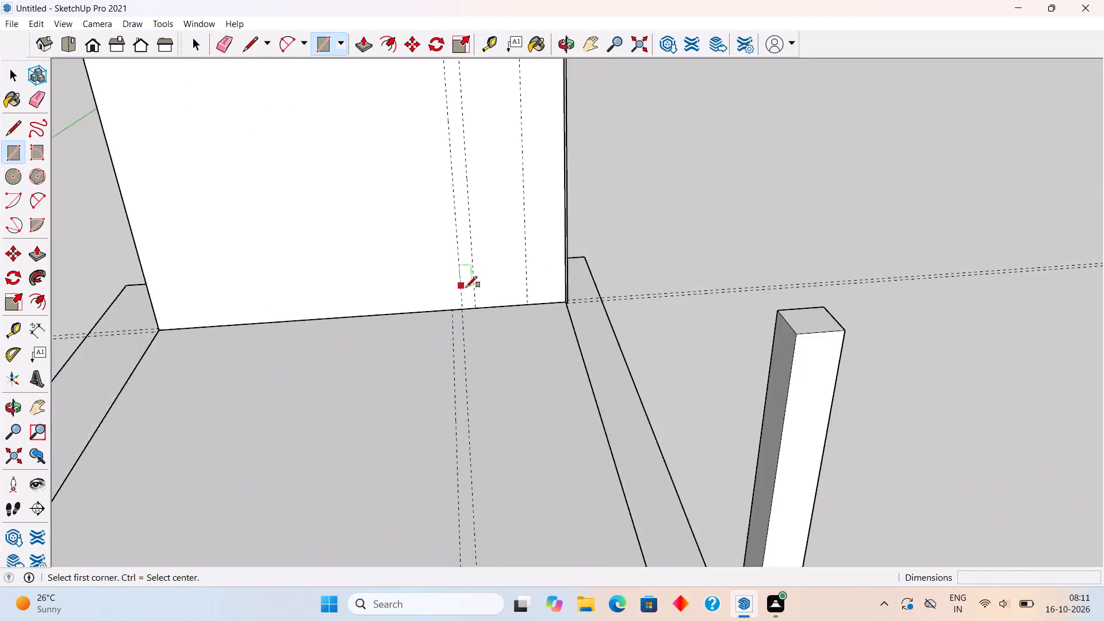
scroll(443, 328, "up", 5)
left_click(458, 304)
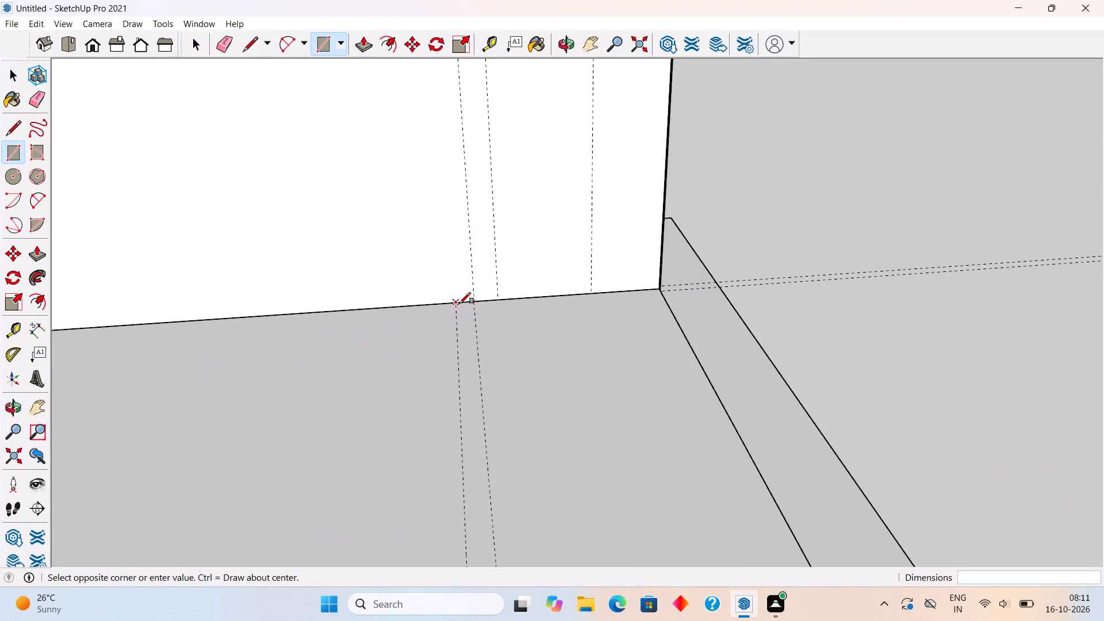
scroll(459, 304, "down", 17)
scroll(479, 463, "up", 13)
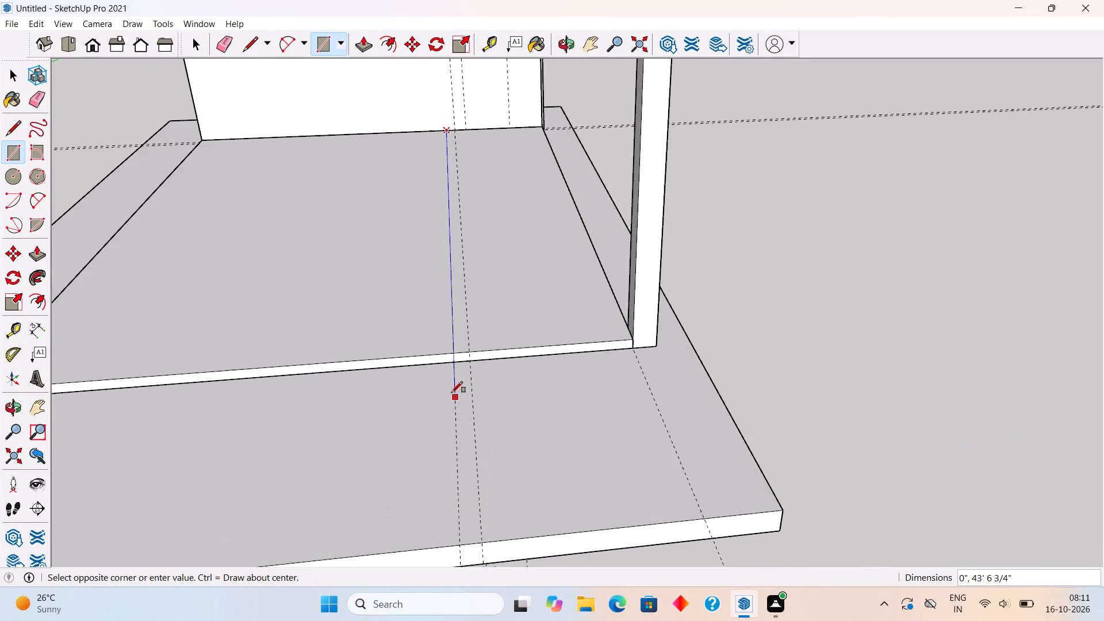
left_click(468, 354)
Extrude the narrow slab rectangle upward 10' to form a partition wall.
key("p")
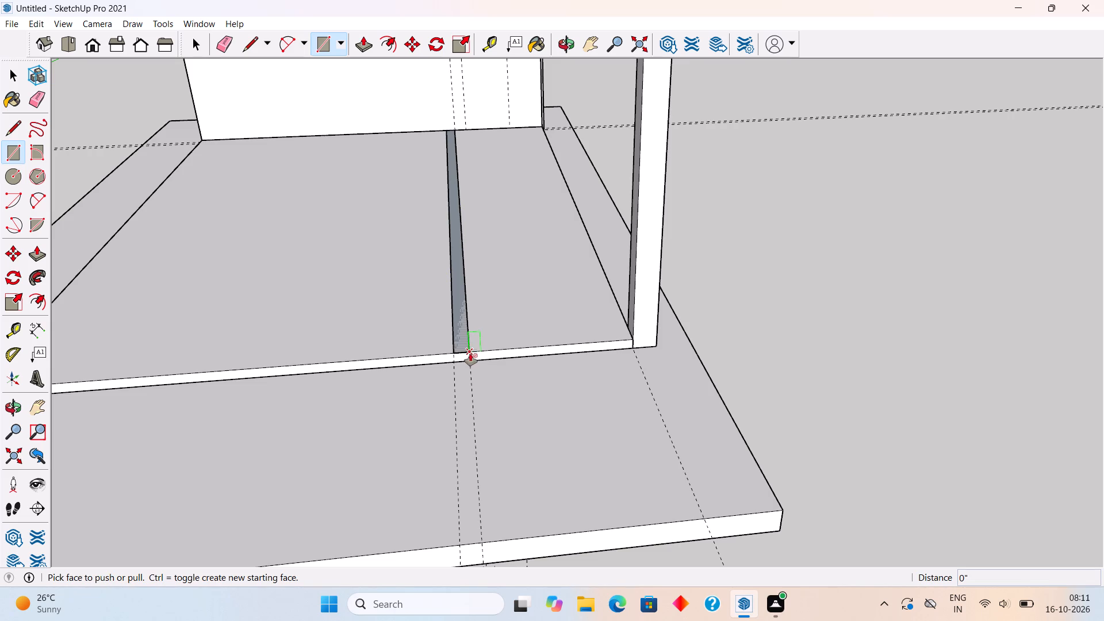
left_click(466, 344)
type("10'")
key("Return")
key("space")
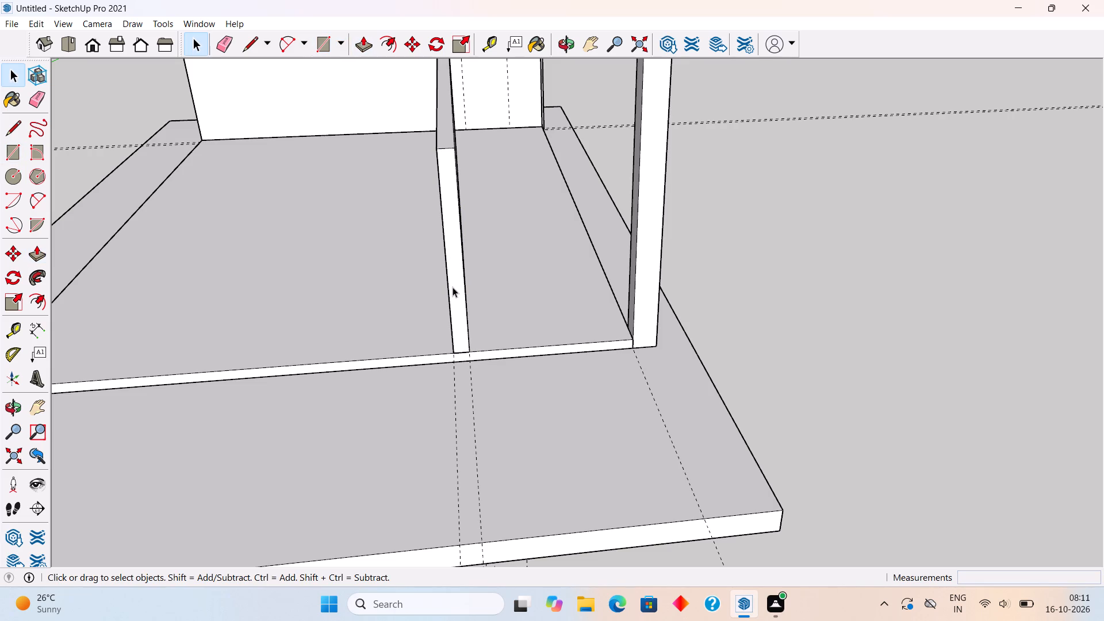
Select all geometry of the new partition wall and make it a group.
triple_click(453, 287)
right_click(453, 287)
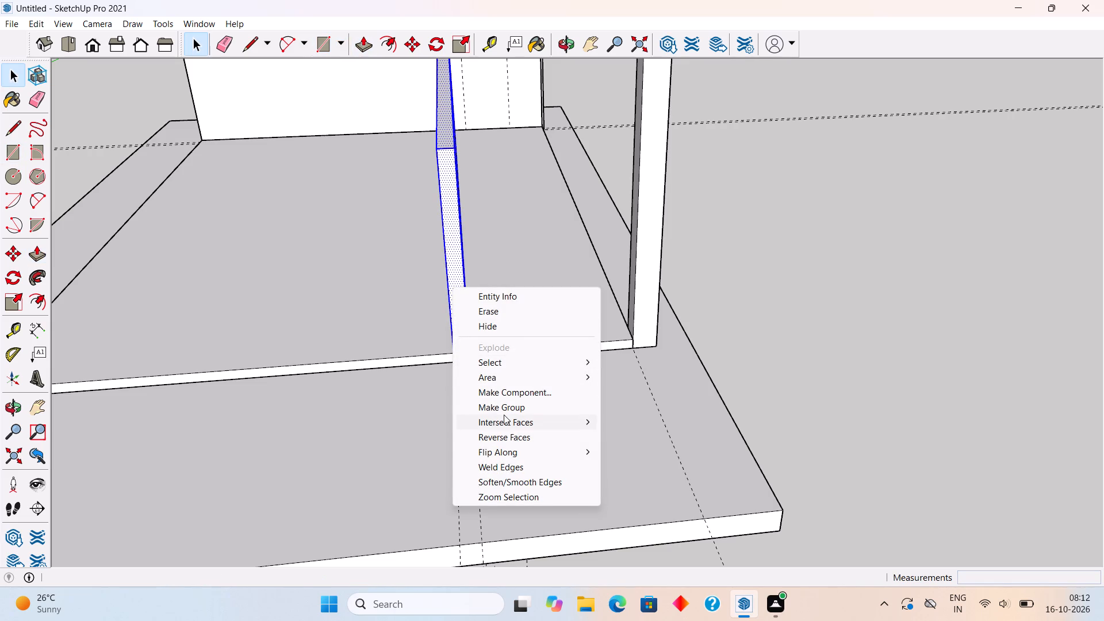
left_click(507, 405)
left_click(881, 358)
Examine the partition wall, column and slabs from several sides and from farther out.
middle_click_drag(654, 298, 67, 325)
scroll(68, 324, "down", 2)
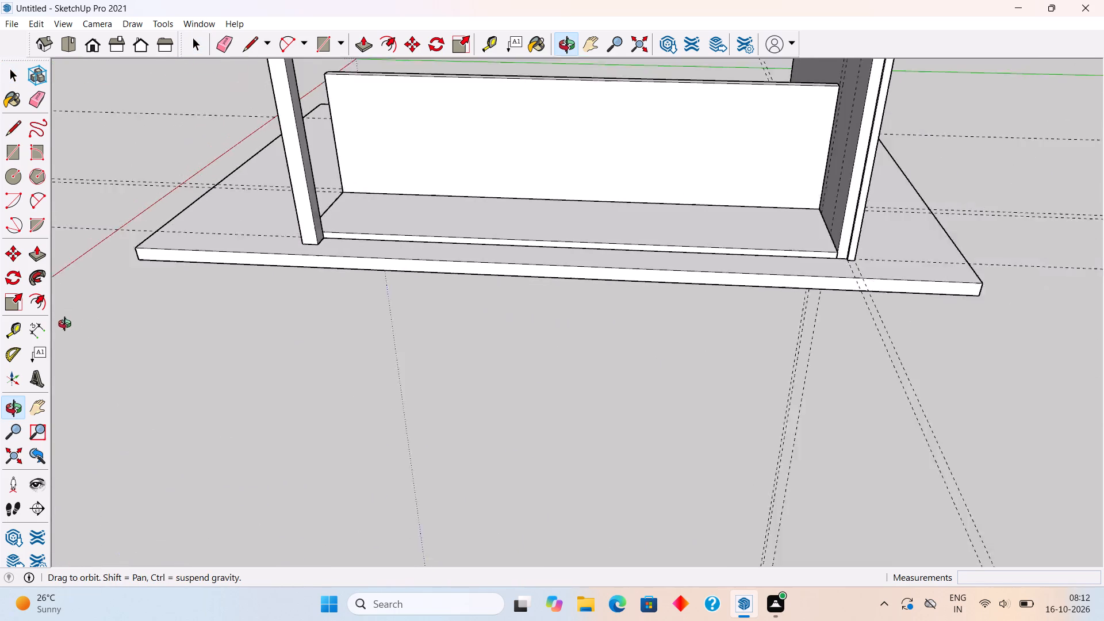
middle_click_drag(67, 325, 68, 327)
scroll(67, 325, "down", 7)
middle_click_drag(440, 264, 603, 175)
scroll(603, 175, "up", 3)
scroll(430, 248, "down", 3)
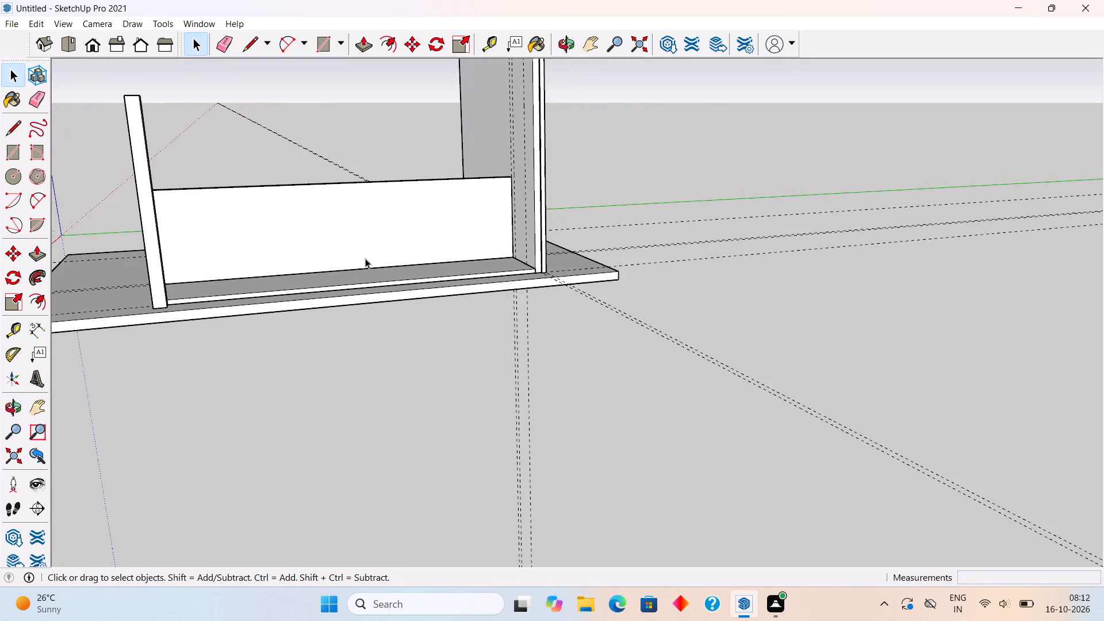
scroll(108, 224, "up", 4)
middle_click_drag(287, 251, 196, 224)
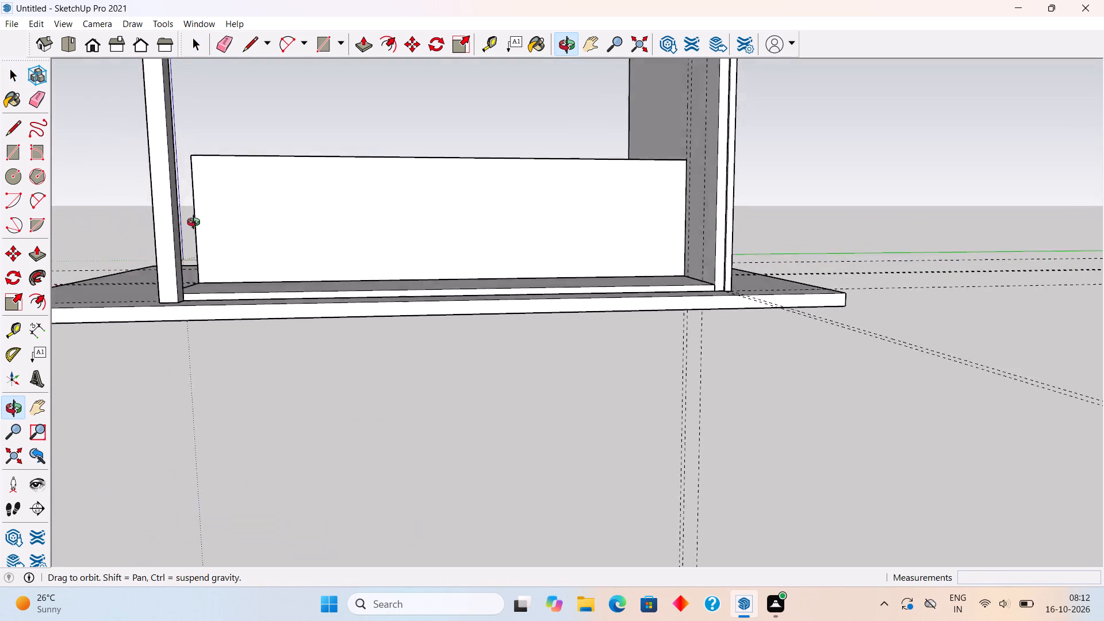
middle_click_drag(196, 224, 350, 307)
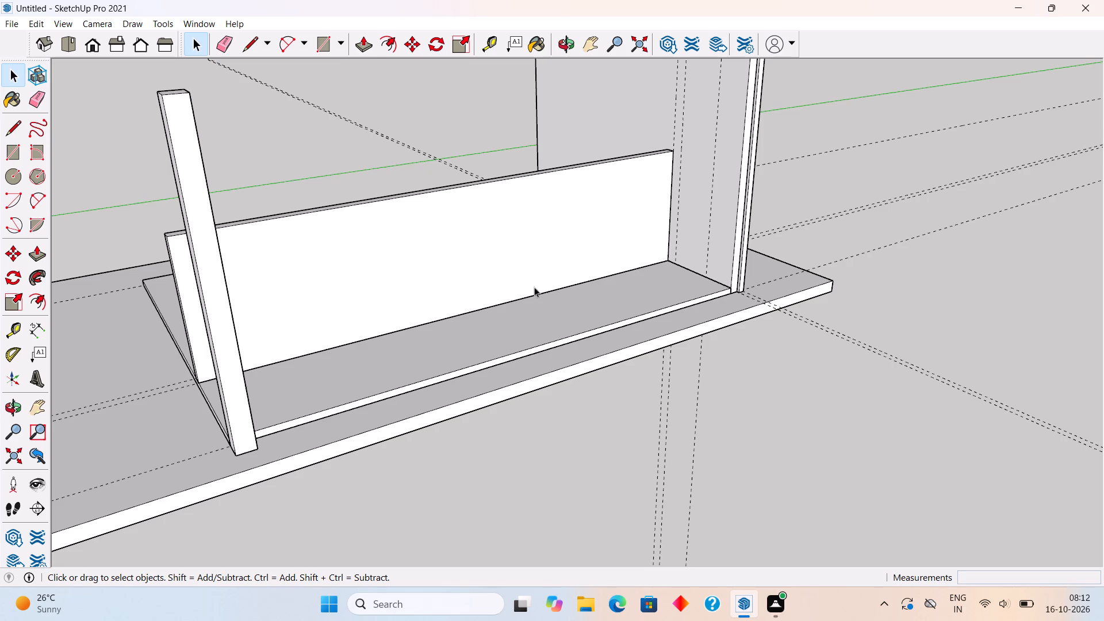
middle_click_drag(623, 389, 533, 407)
middle_click_drag(533, 407, 494, 447)
scroll(494, 446, "down", 4)
scroll(693, 281, "up", 4)
scroll(609, 299, "up", 4)
middle_click_drag(511, 255, 473, 229)
scroll(473, 225, "down", 10)
scroll(62, 181, "up", 4)
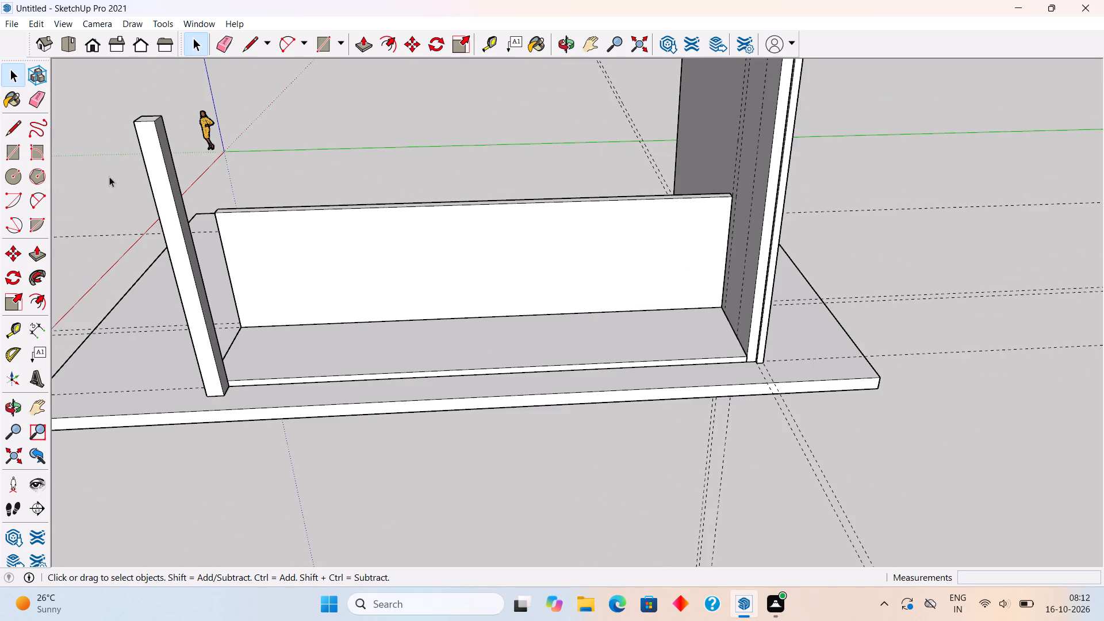
scroll(109, 177, "down", 3)
middle_click(123, 174)
scroll(122, 172, "down", 7)
middle_click_drag(128, 171, 433, 270)
scroll(788, 403, "up", 4)
scroll(635, 324, "up", 1)
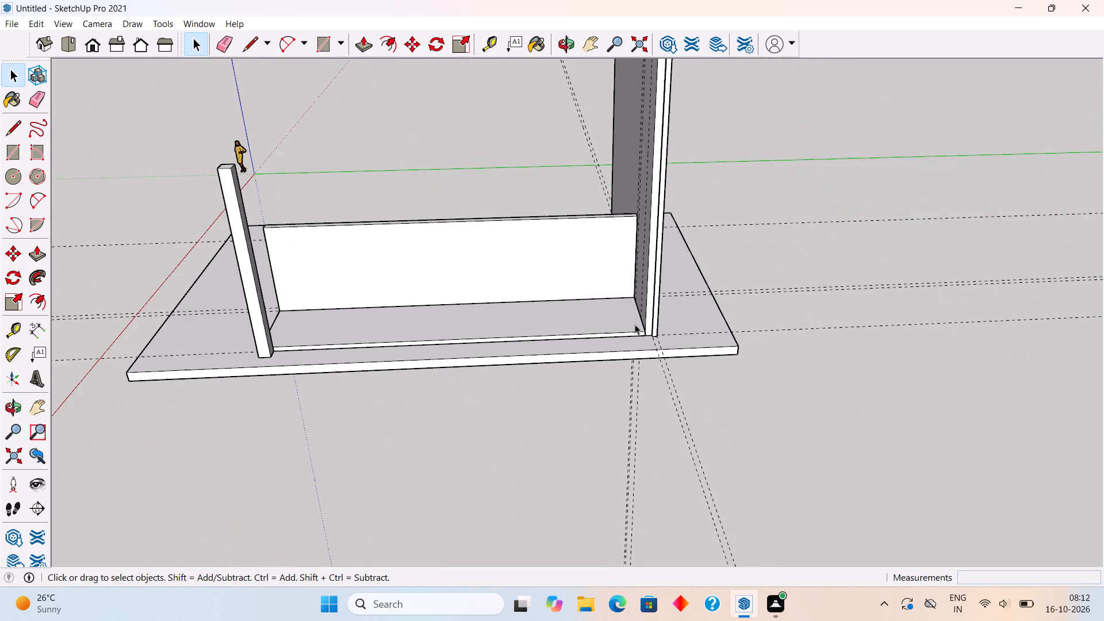
scroll(635, 324, "up", 1)
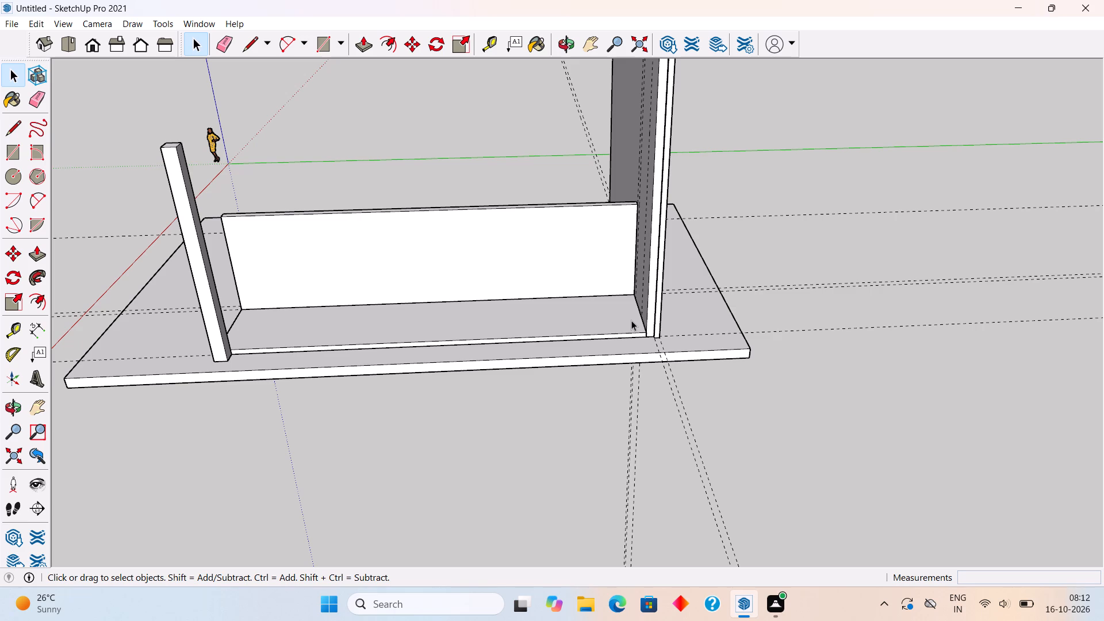
Place a vertical guide 10' from the tall wall's front vertical edge, toward the column.
key("t")
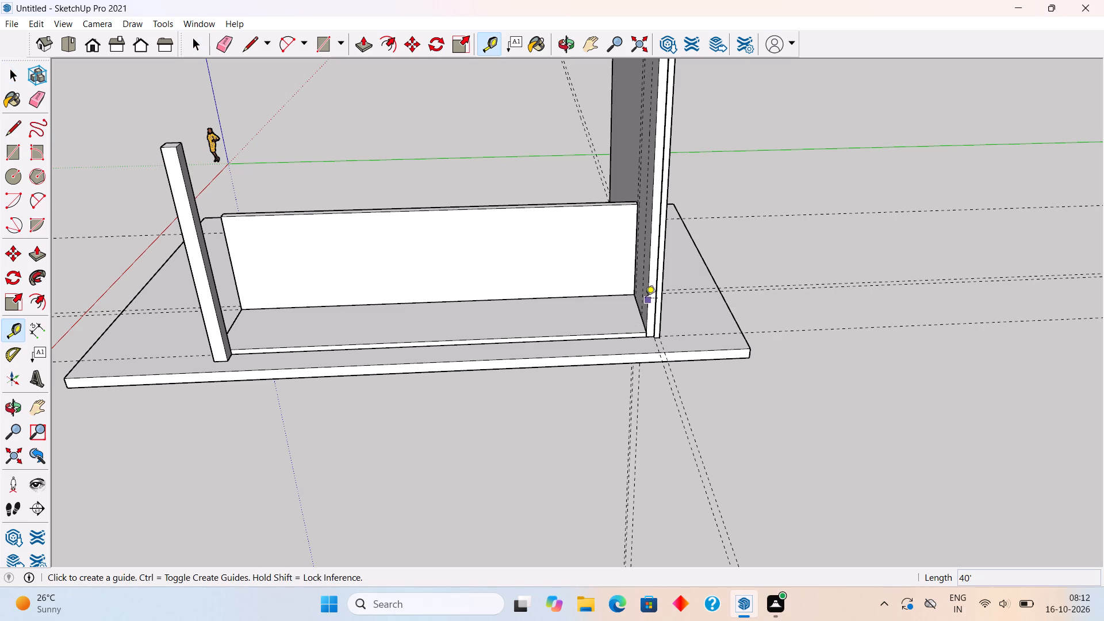
left_click(645, 293)
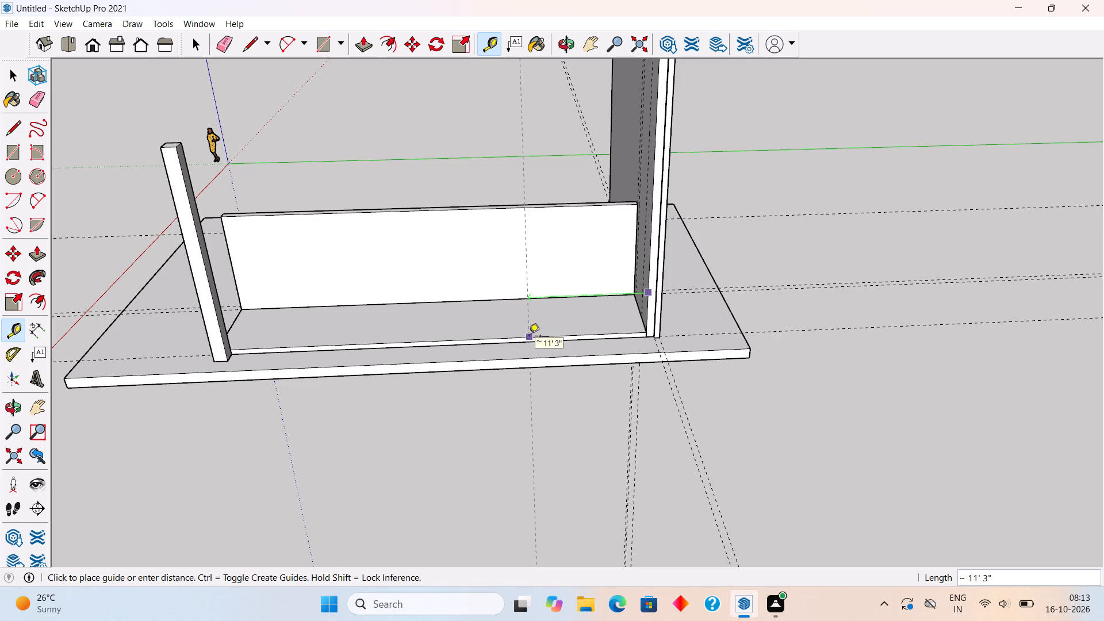
type("10'")
key("Return")
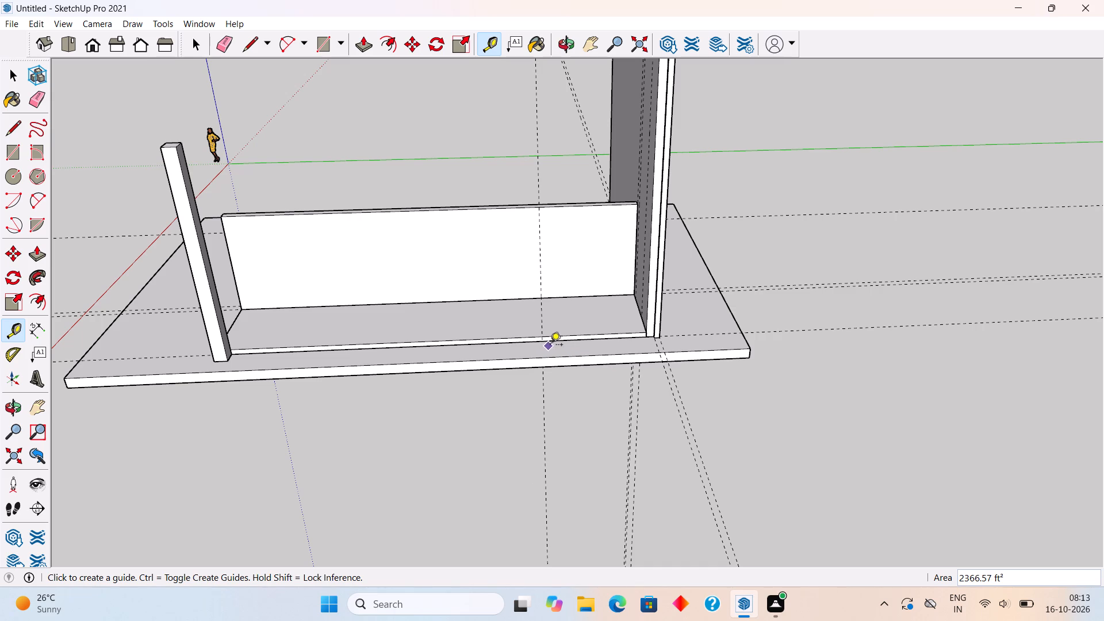
key("space")
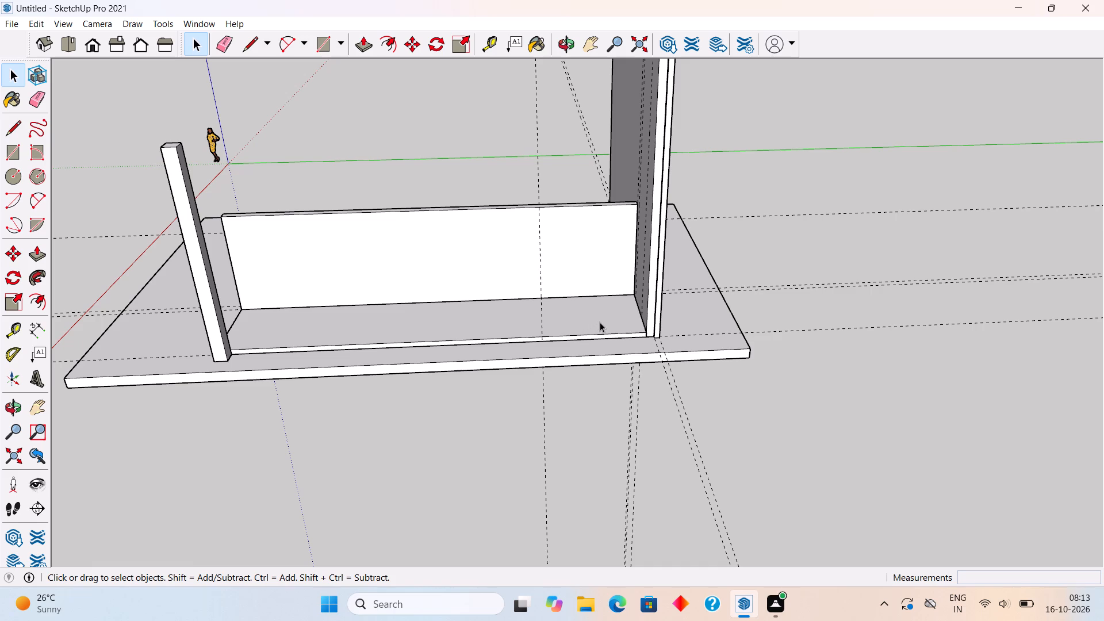
Place a horizontal guide 6' above the bottom front edge of the upper slab.
key("t")
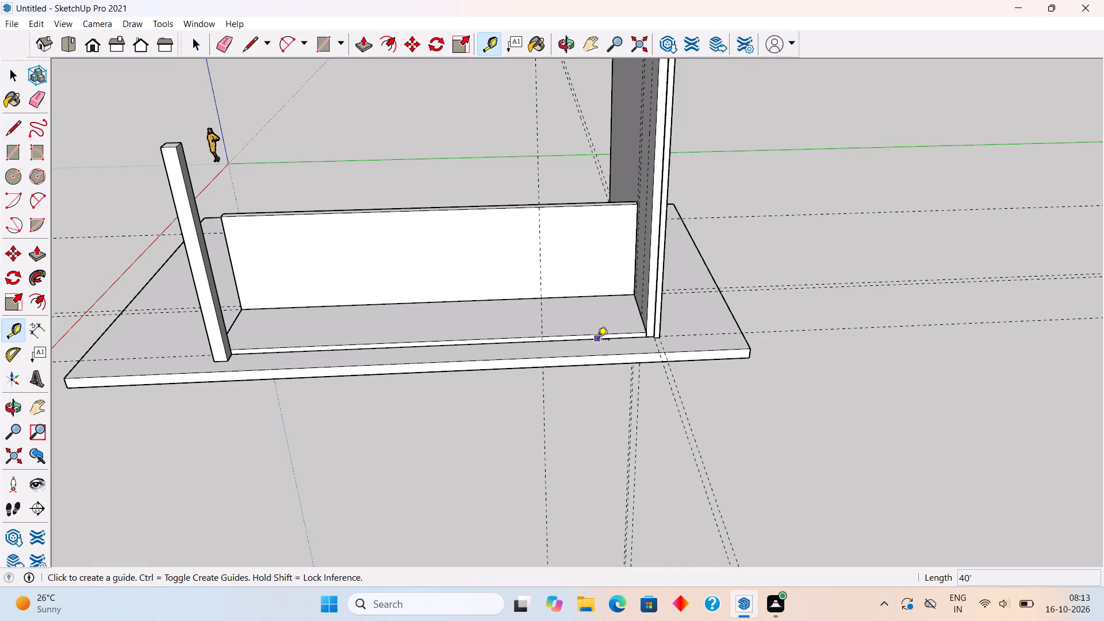
scroll(598, 340, "up", 4)
left_click(599, 340)
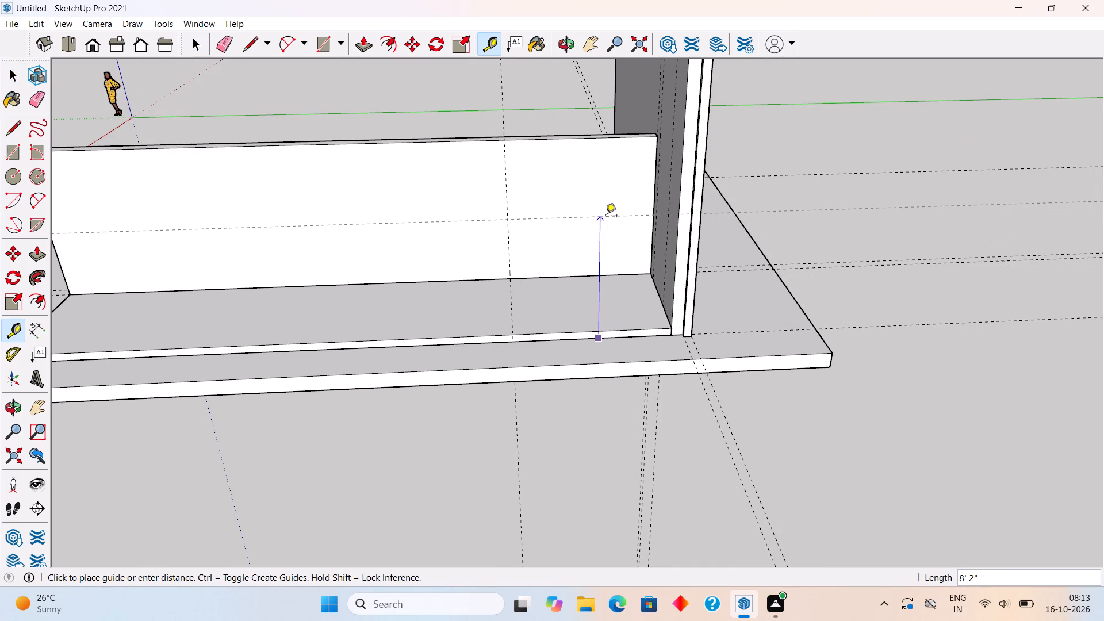
type("6'")
key("Return")
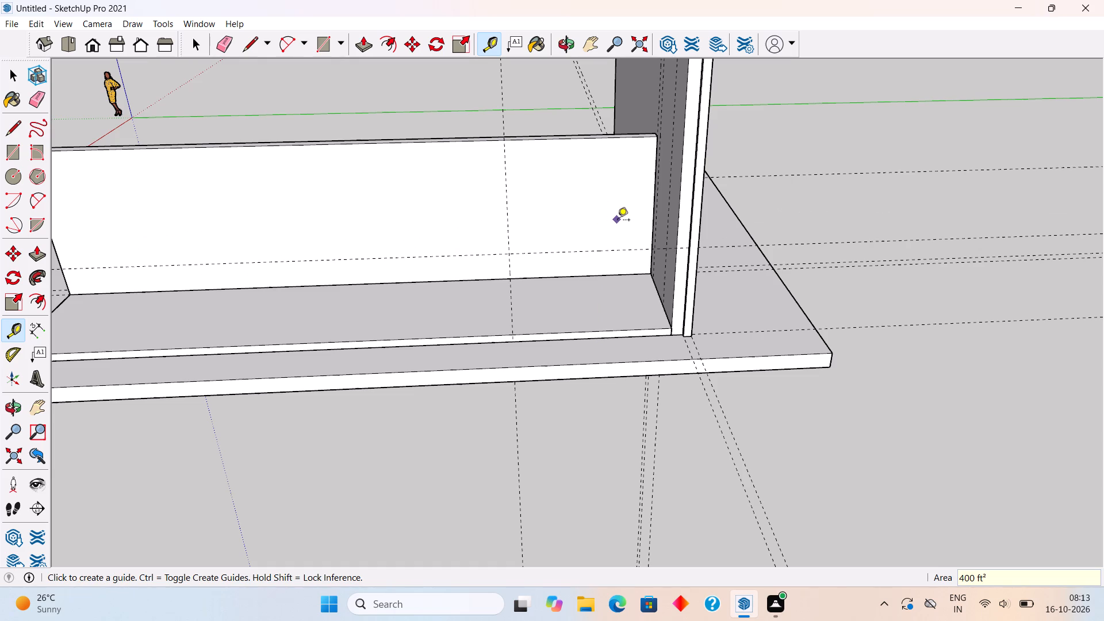
key("space")
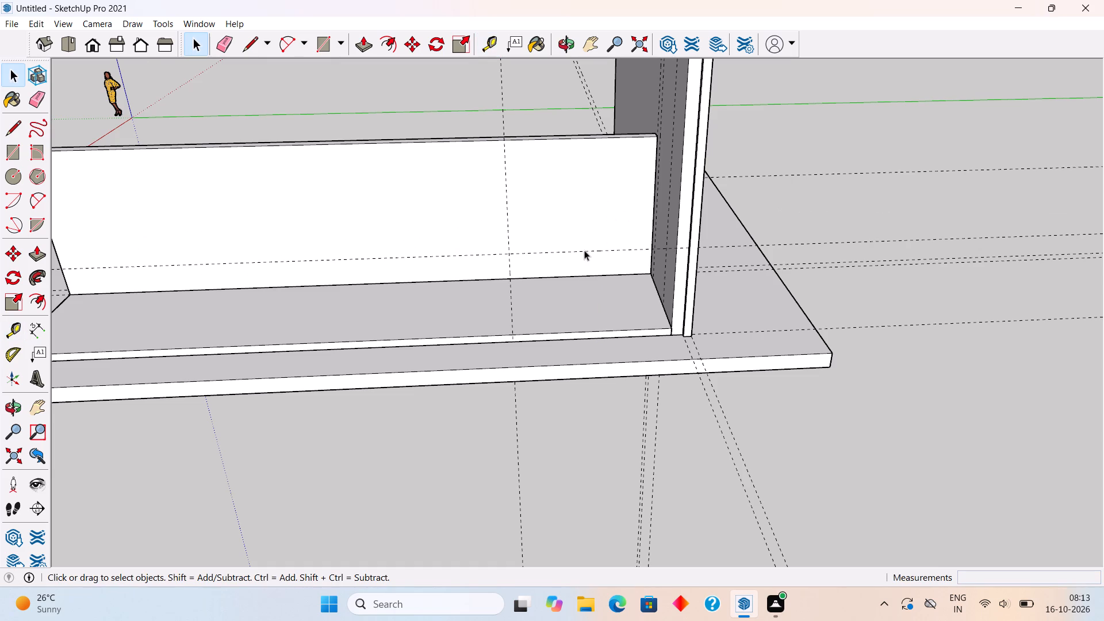
Draw a 10' by 6' upright rectangle from the intersection of the new guides to the tall wall's bottom front corner.
key("r")
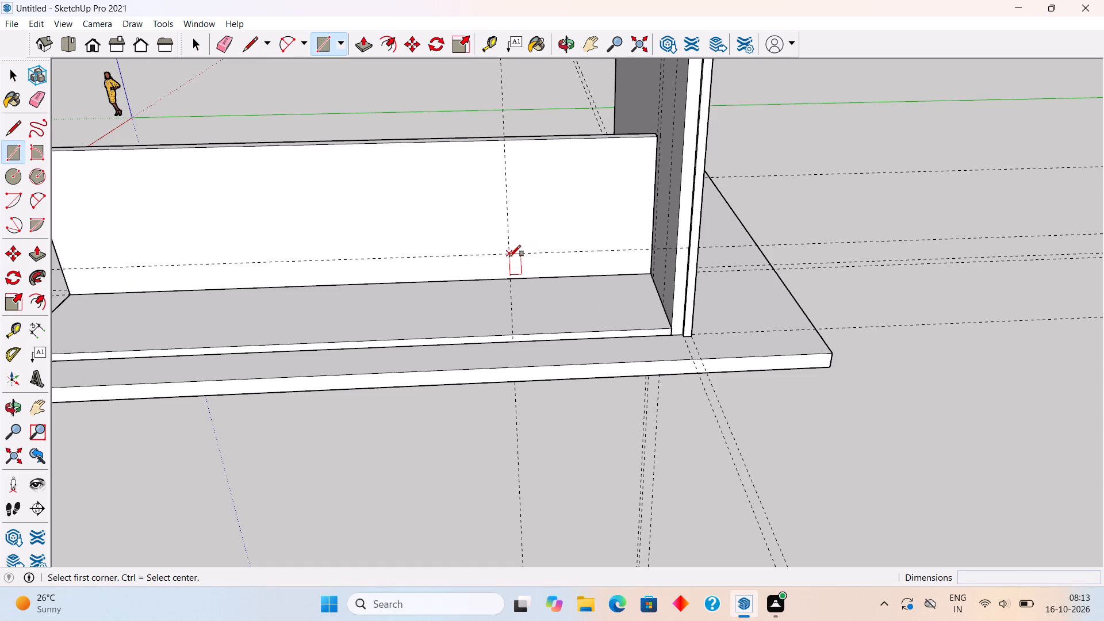
left_click(509, 256)
left_click(669, 337)
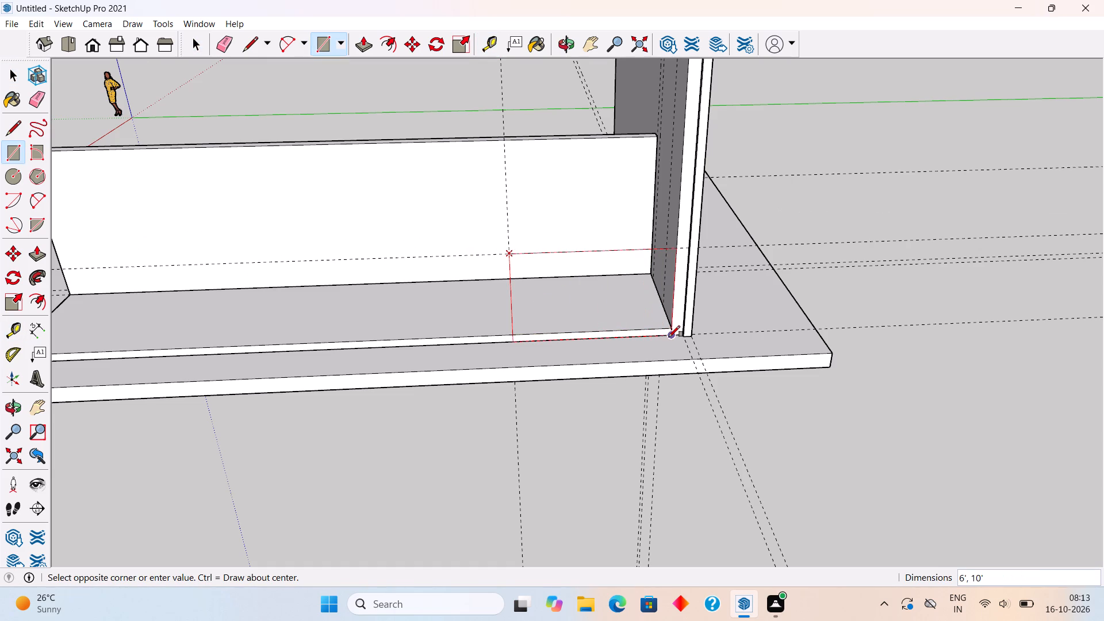
Extrude the upright 10' by 6' rectangle outward 6" to form a panel.
key("p")
left_click(655, 319)
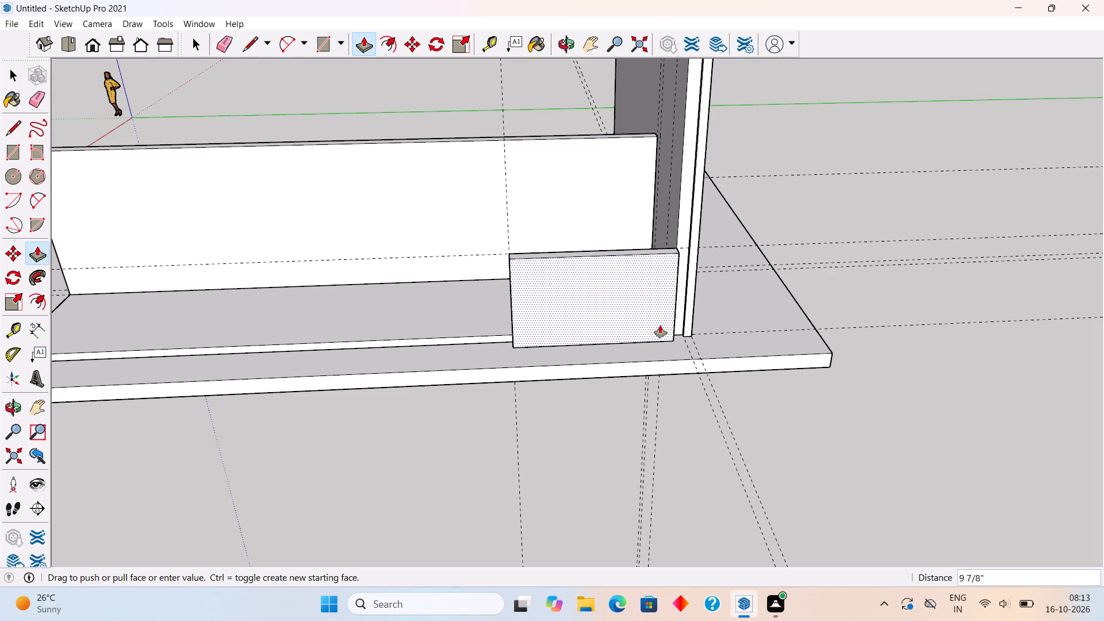
type("6\"")
key("Return")
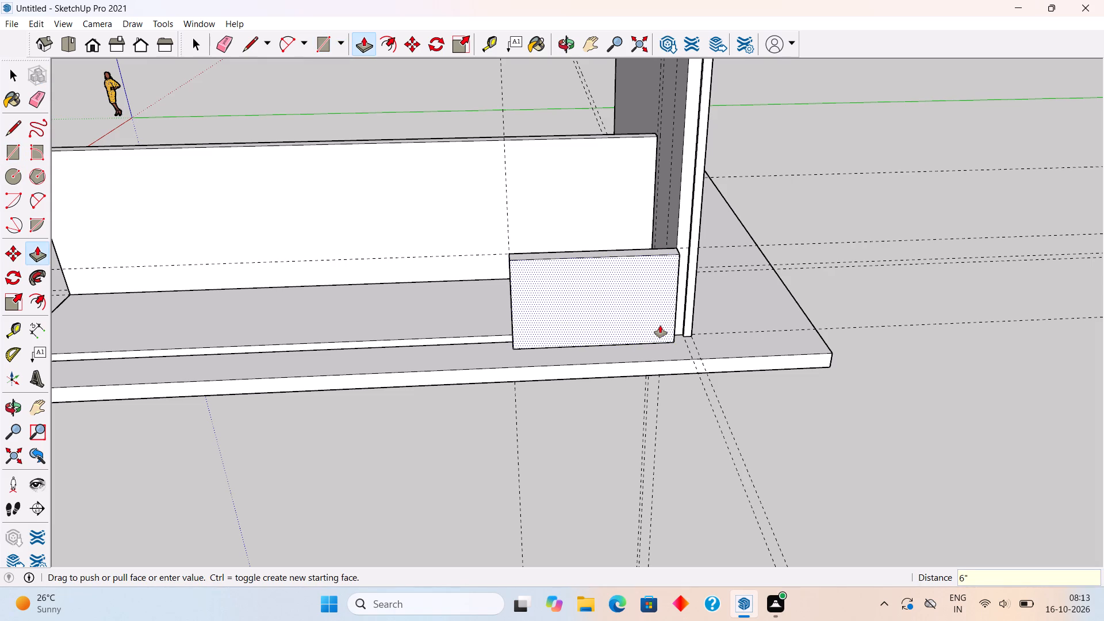
key("space")
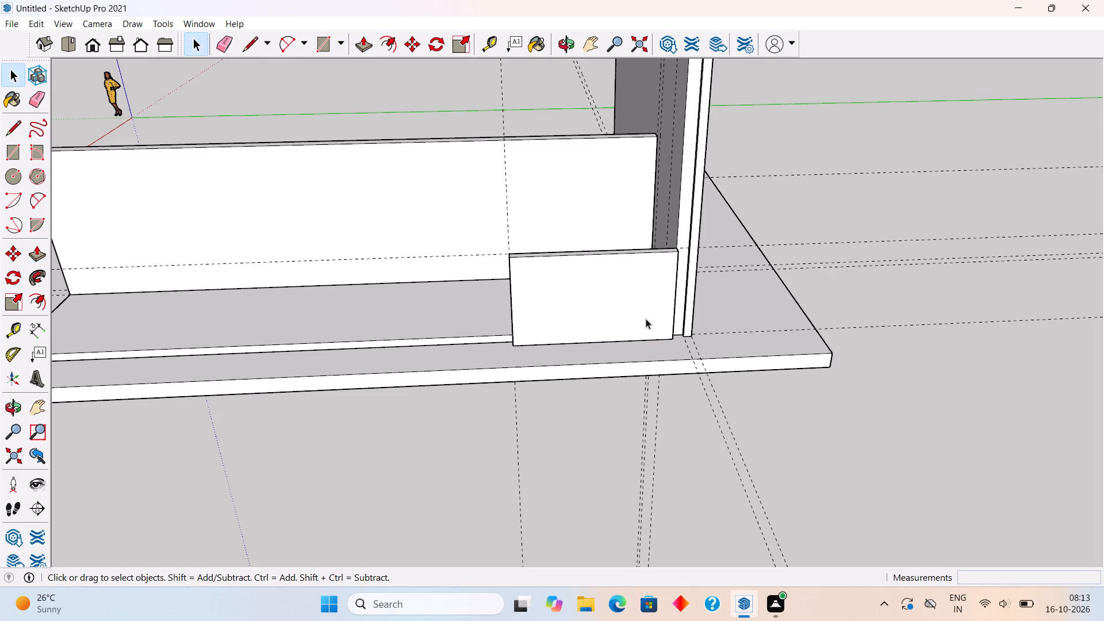
Select all geometry of the new front panel and make it a group.
triple_click(614, 307)
right_click(614, 307)
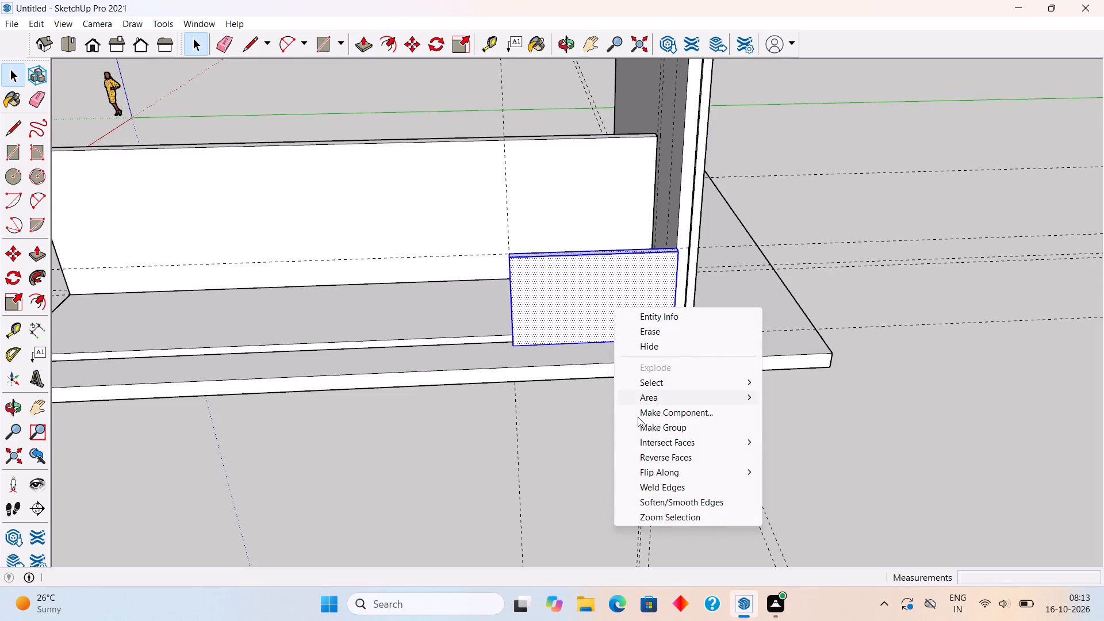
left_click(641, 424)
left_click(751, 438)
Open the panel group and draw a centred rectangle about 6'9" by 3'11" on its front face.
middle_click_drag(524, 298, 529, 224)
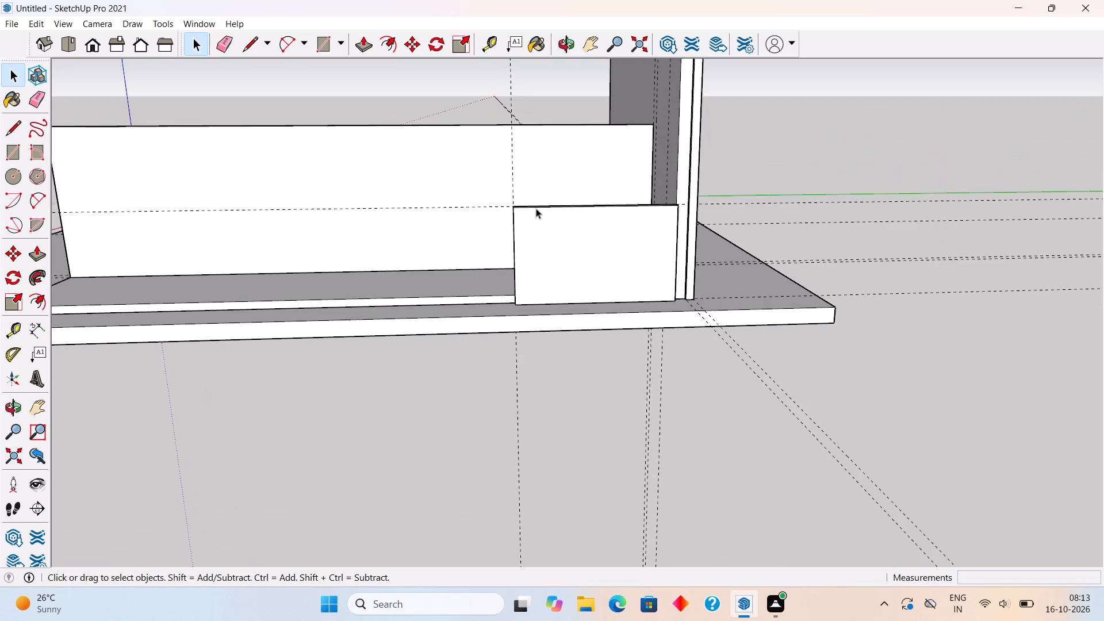
scroll(552, 186, "up", 6)
middle_click_drag(643, 277, 611, 221)
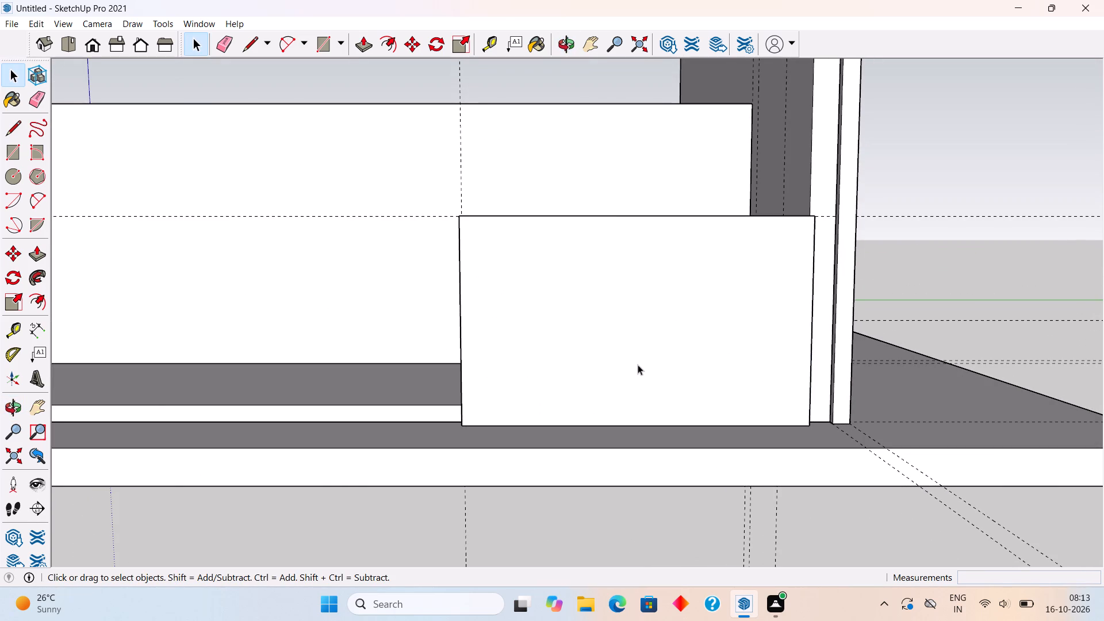
triple_click(636, 365)
key("r")
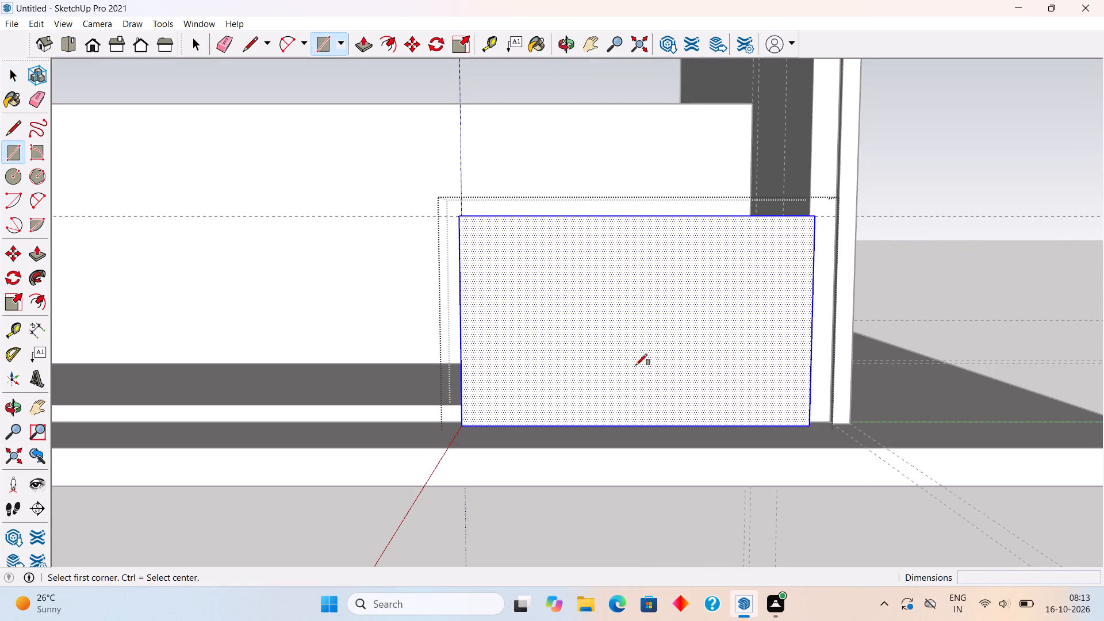
left_click(526, 256)
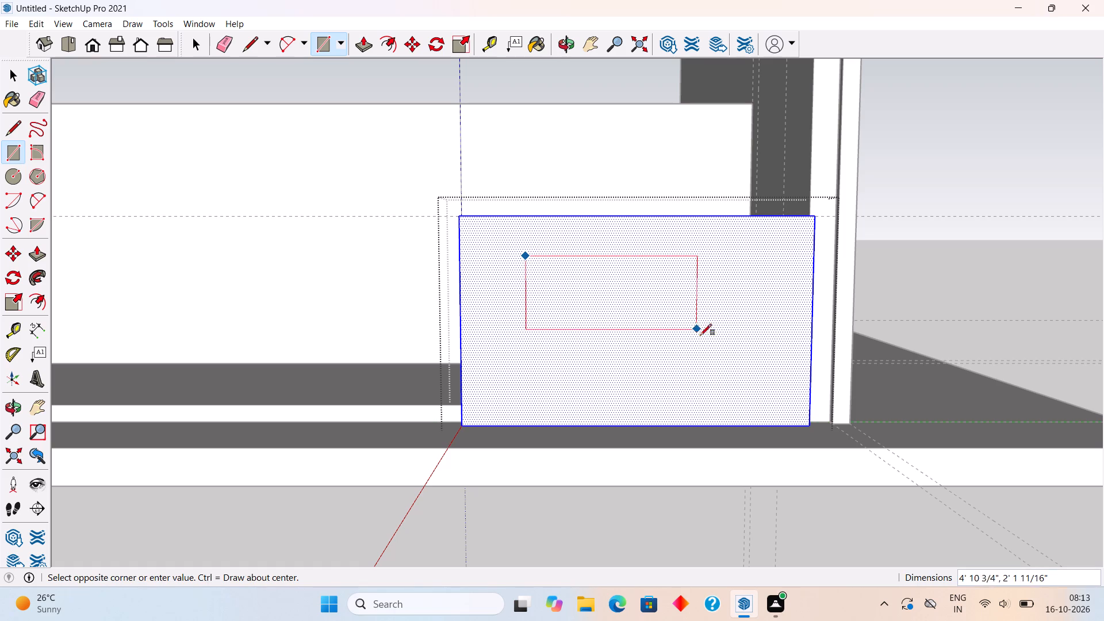
left_click(761, 394)
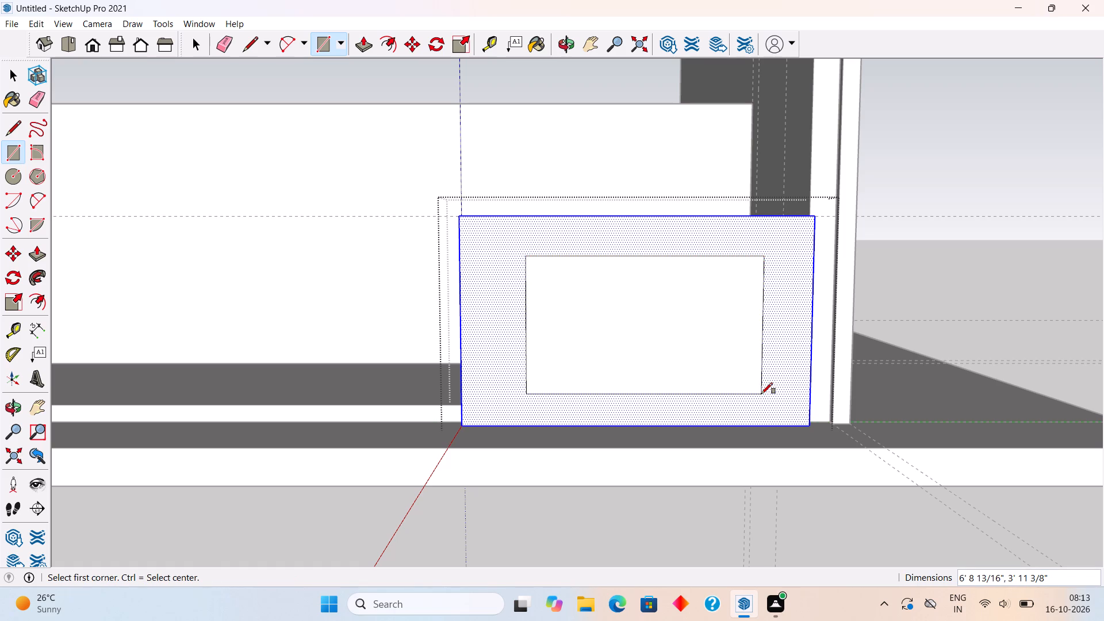
key("space")
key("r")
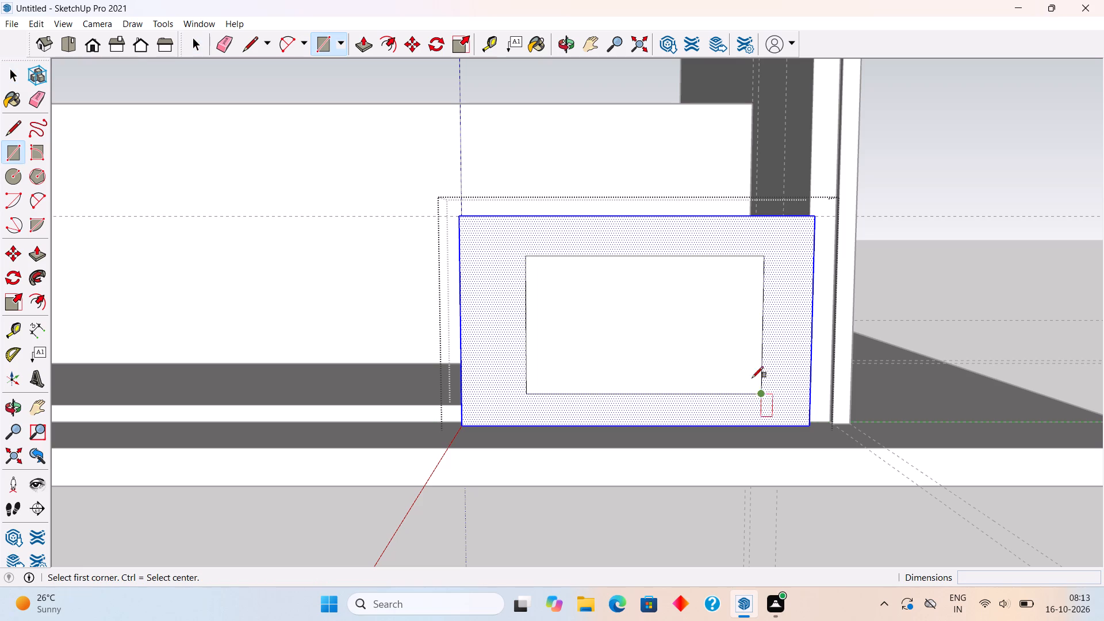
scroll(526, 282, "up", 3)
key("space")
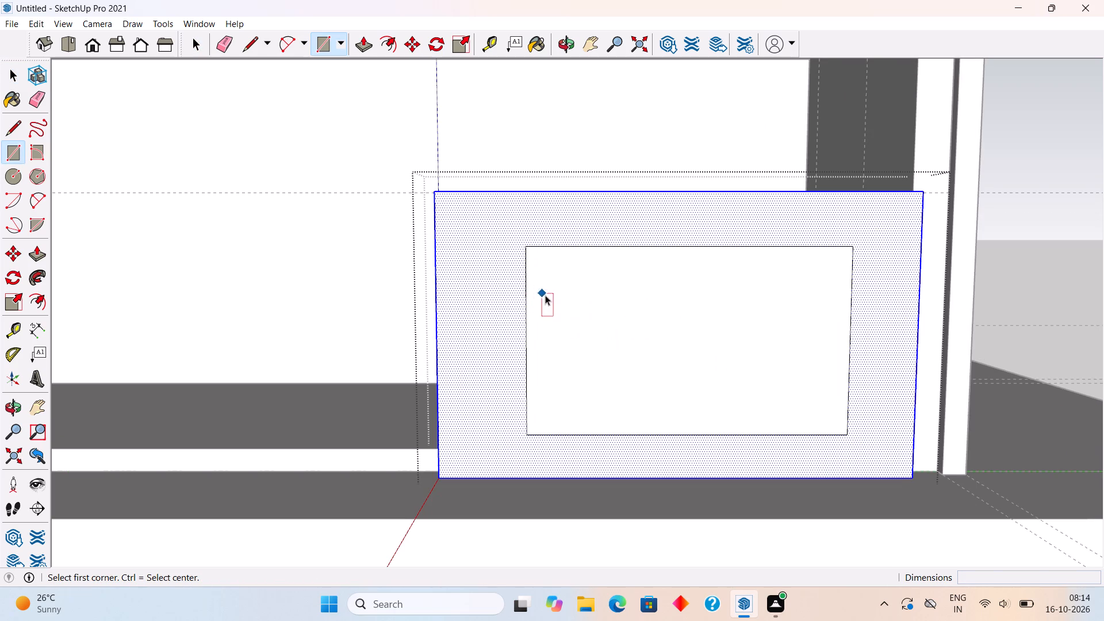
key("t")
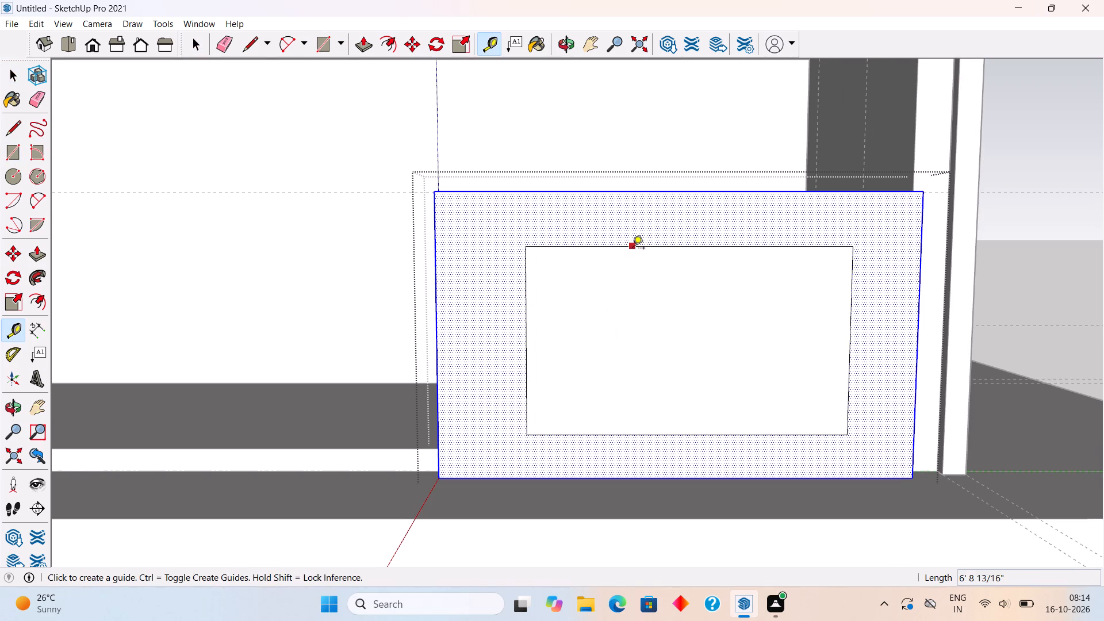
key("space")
Offset the panel's inner rectangle outward by about 2" to outline a border around it.
key("f")
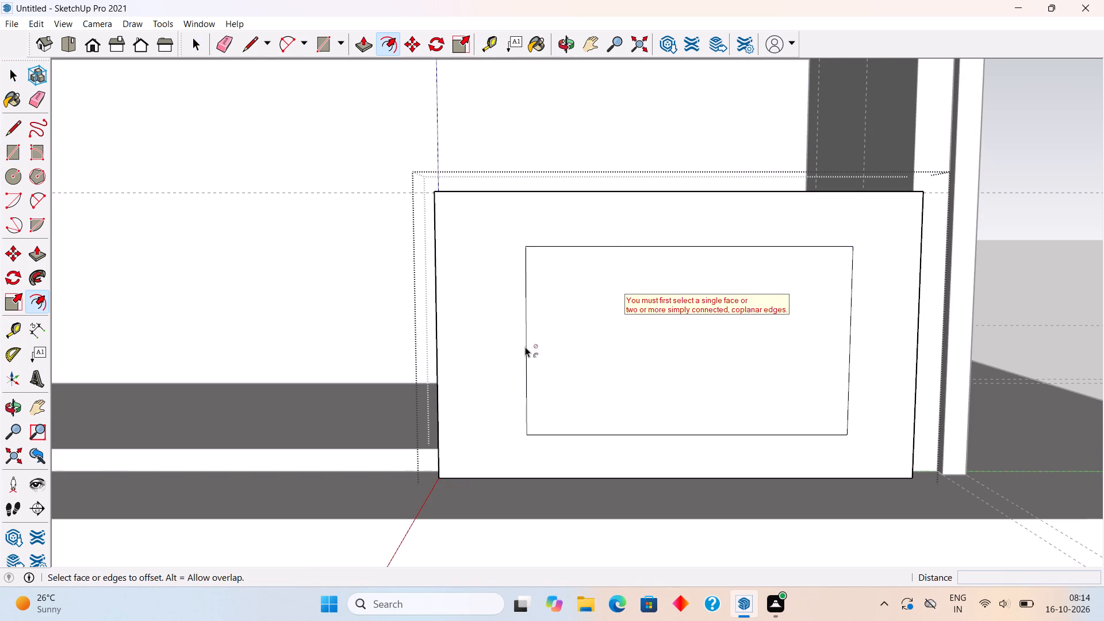
left_click(529, 326)
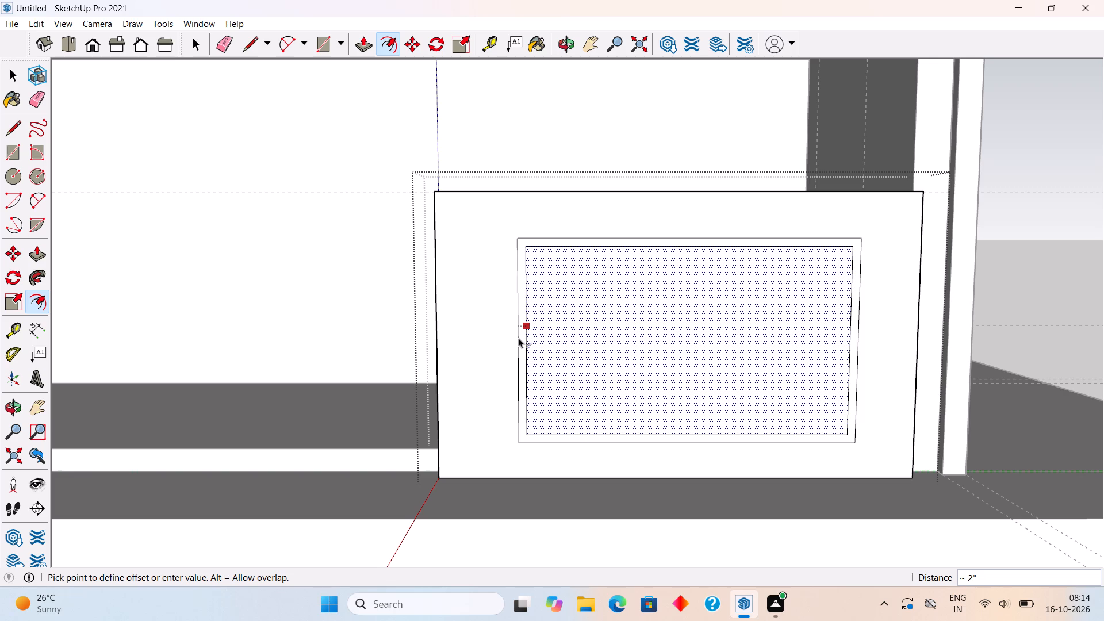
left_click(518, 338)
key("space")
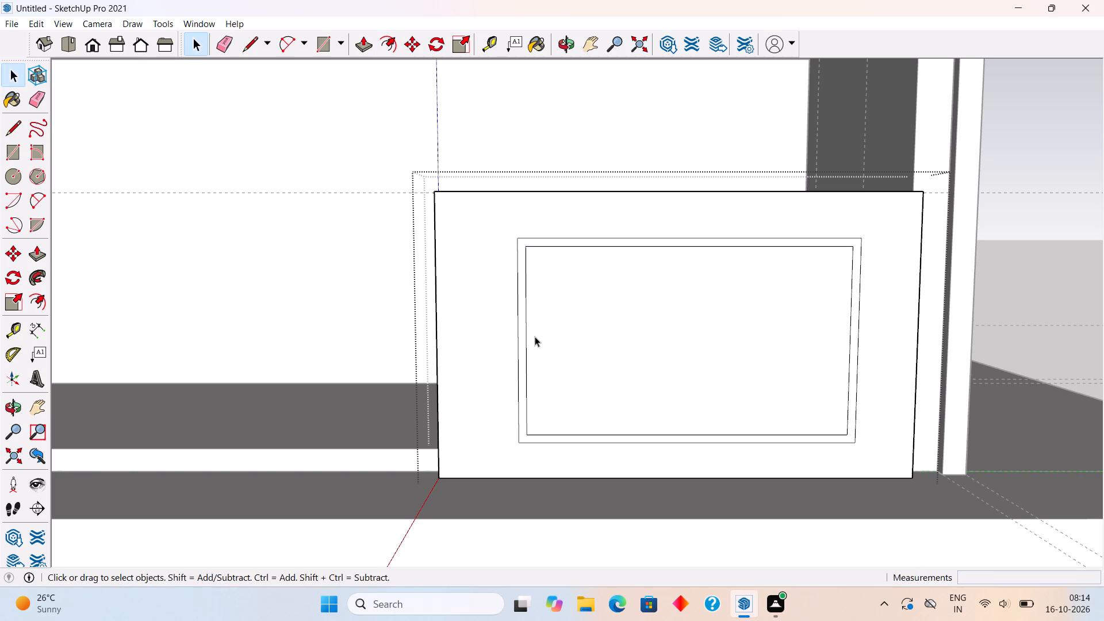
Place a horizontal guide 10" below the inner rectangle's top edge and a second guide 1" below it.
key("t")
left_click(596, 246)
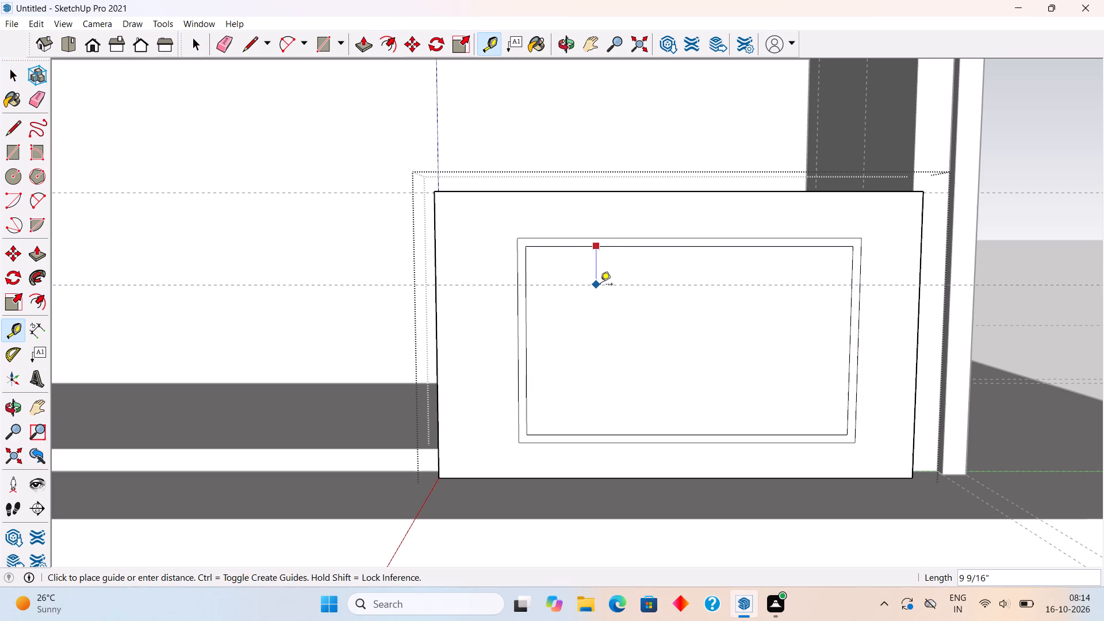
type("10\"")
key("Return")
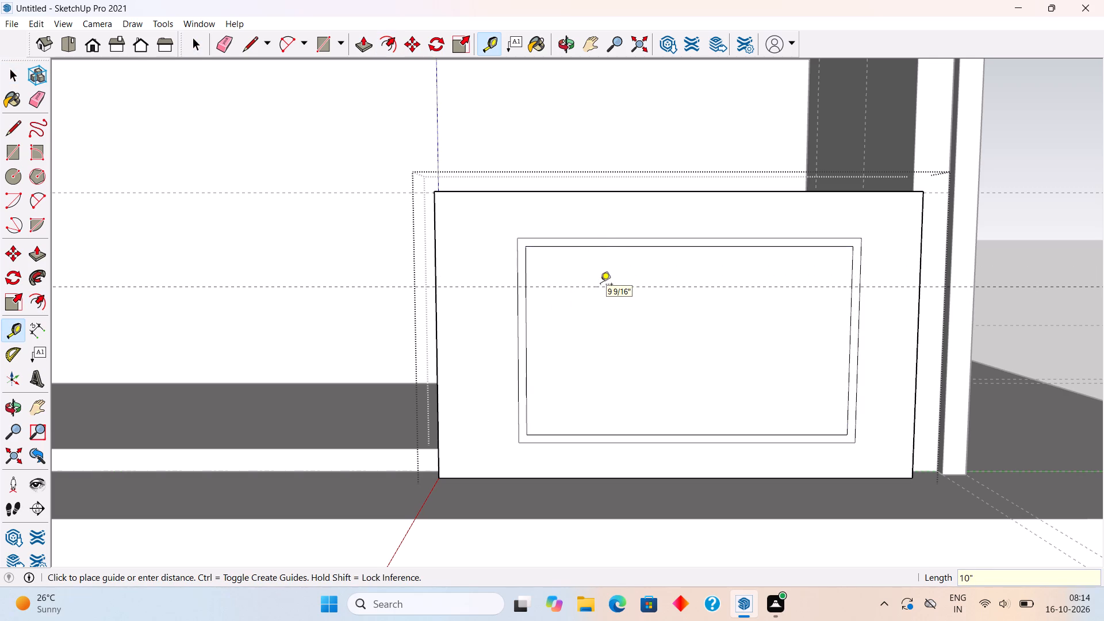
left_click(607, 287)
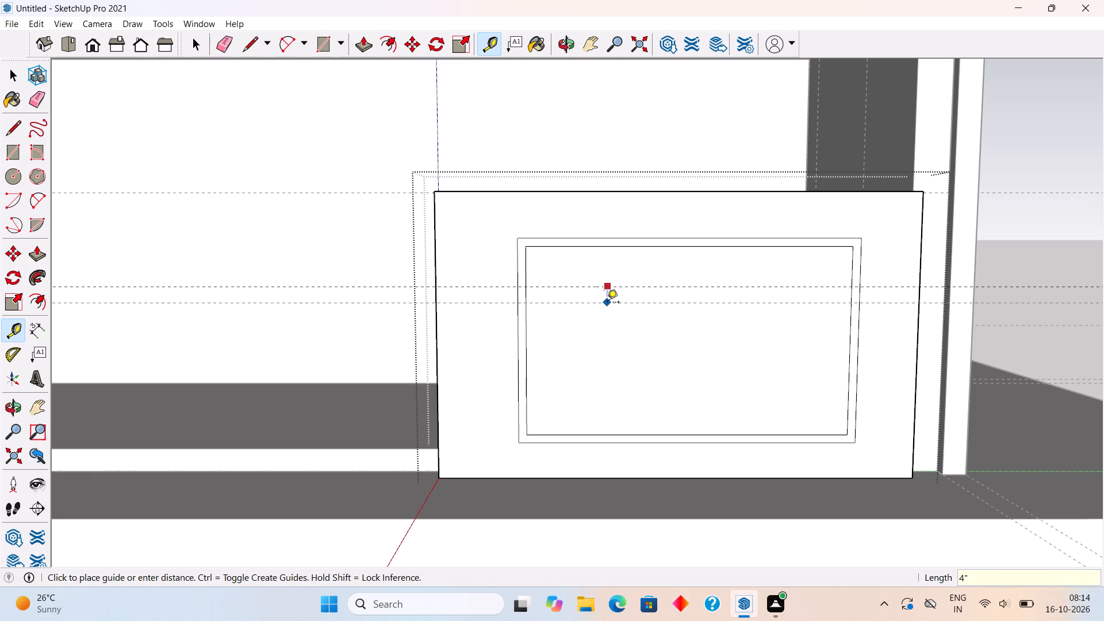
type("1\"")
key("Return")
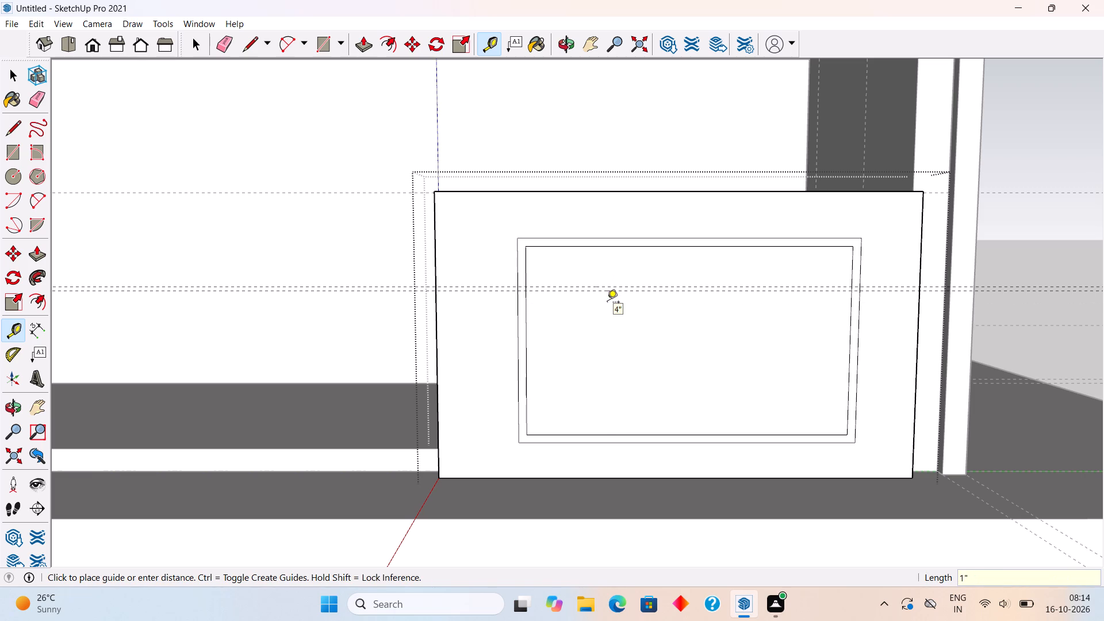
Place a second pair of horizontal guides, one 10" below the lowest guide on the inner rectangle and another 1" below that.
left_click(611, 293)
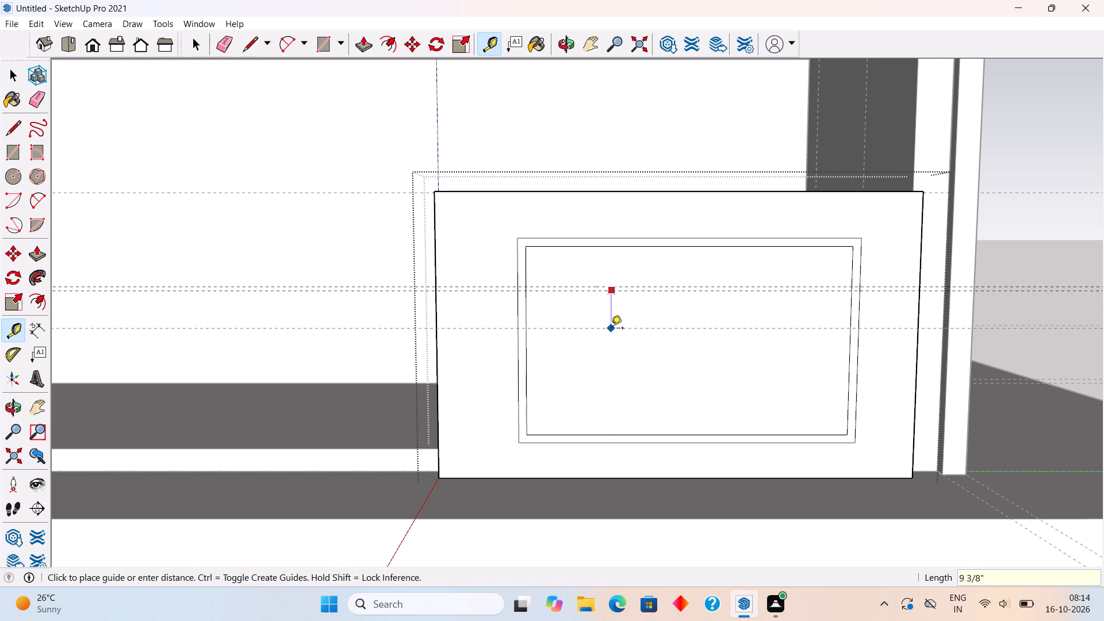
type("10\"")
key("Return")
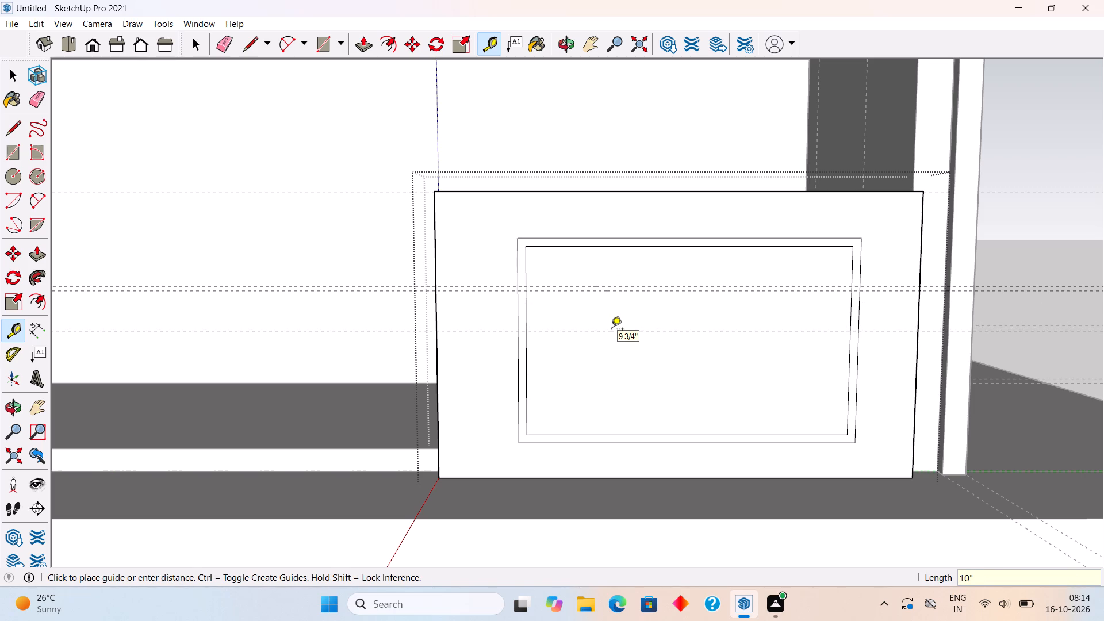
left_click(616, 333)
type("1\"")
key("Return")
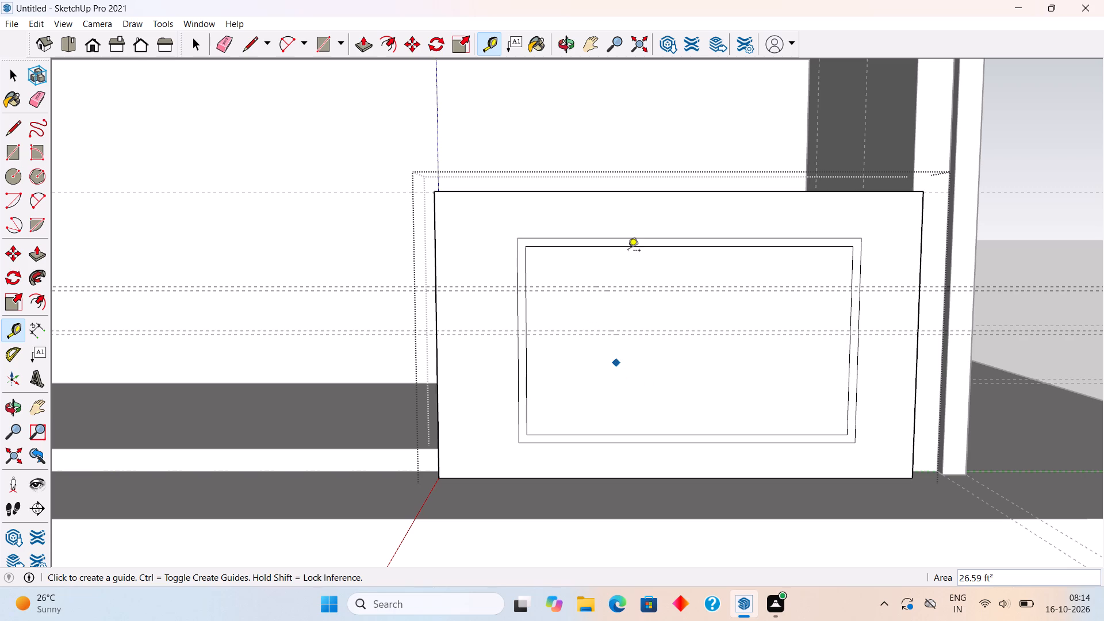
Place a third pair of horizontal guides, one 10" below the second pair and another 1" below that.
scroll(691, 392, "up", 4)
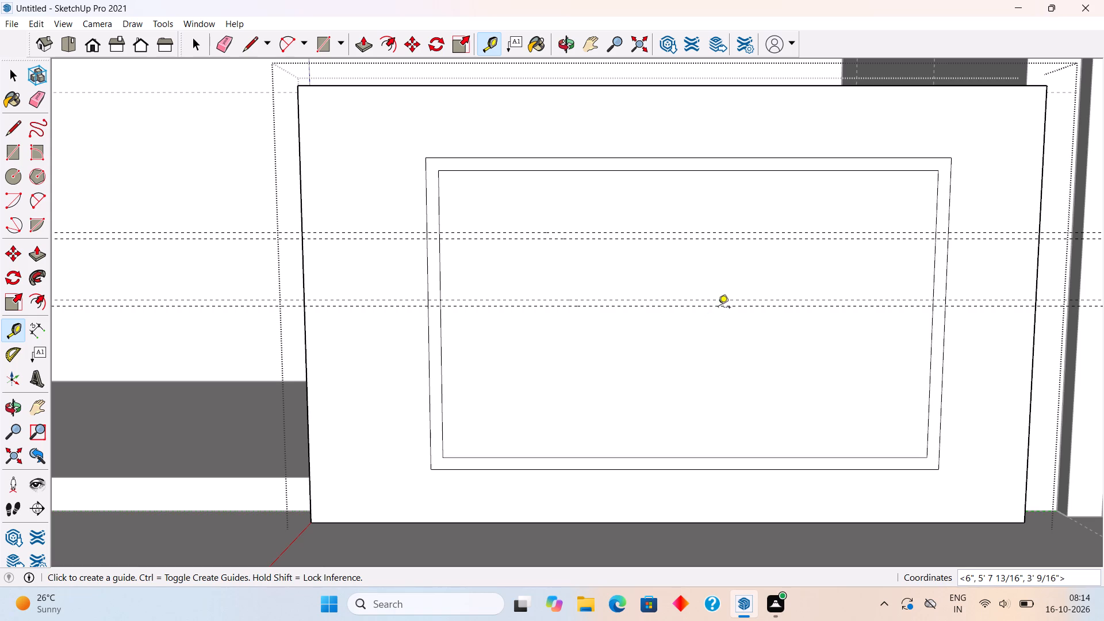
left_click(719, 308)
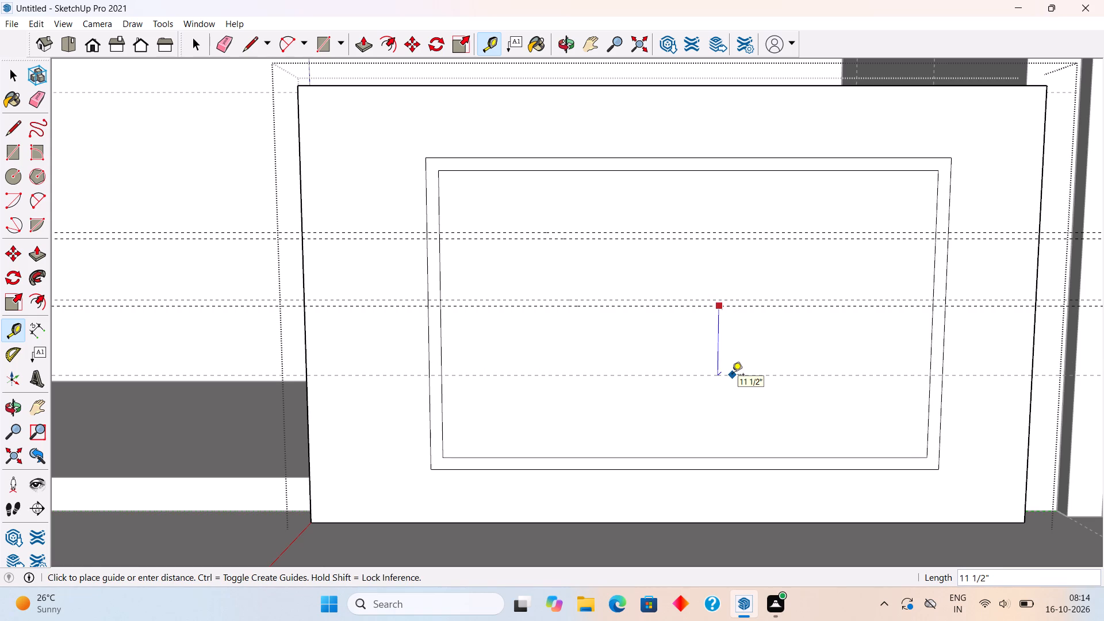
type("10\"")
key("Return")
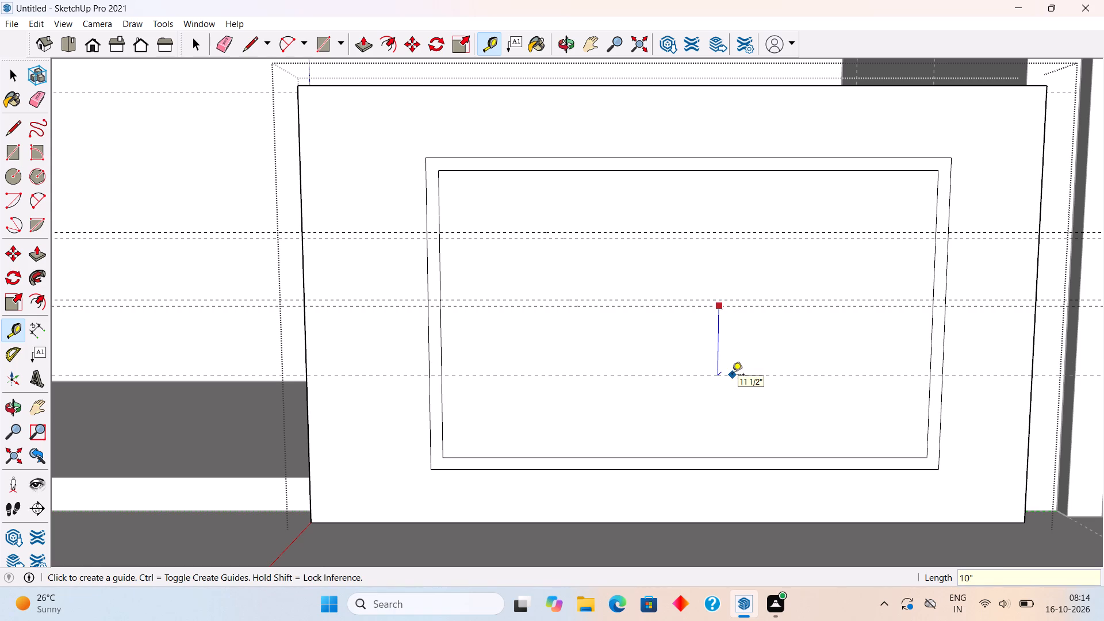
left_click(739, 367)
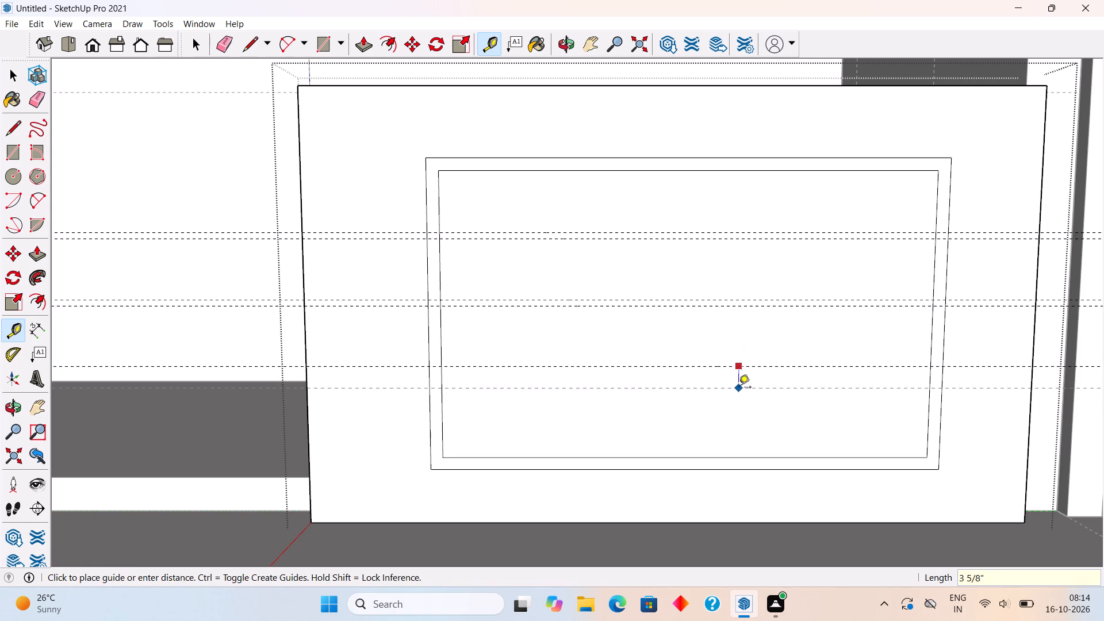
type("1\"")
key("Return")
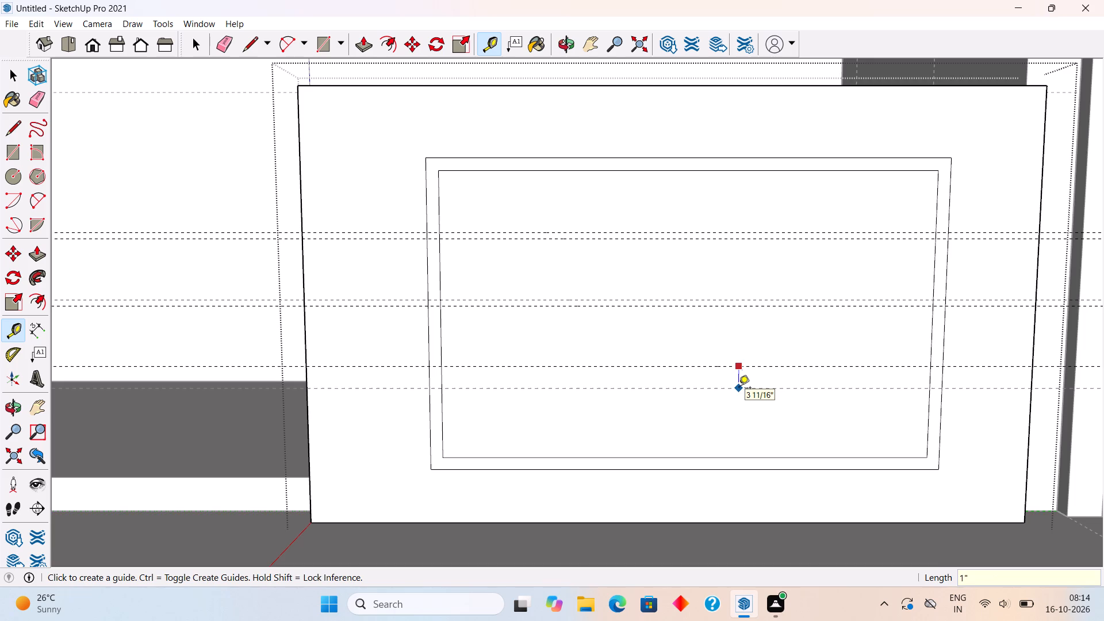
Place a fourth pair of horizontal guides, one 10" below the third pair and another 1" below that.
scroll(737, 393, "up", 1)
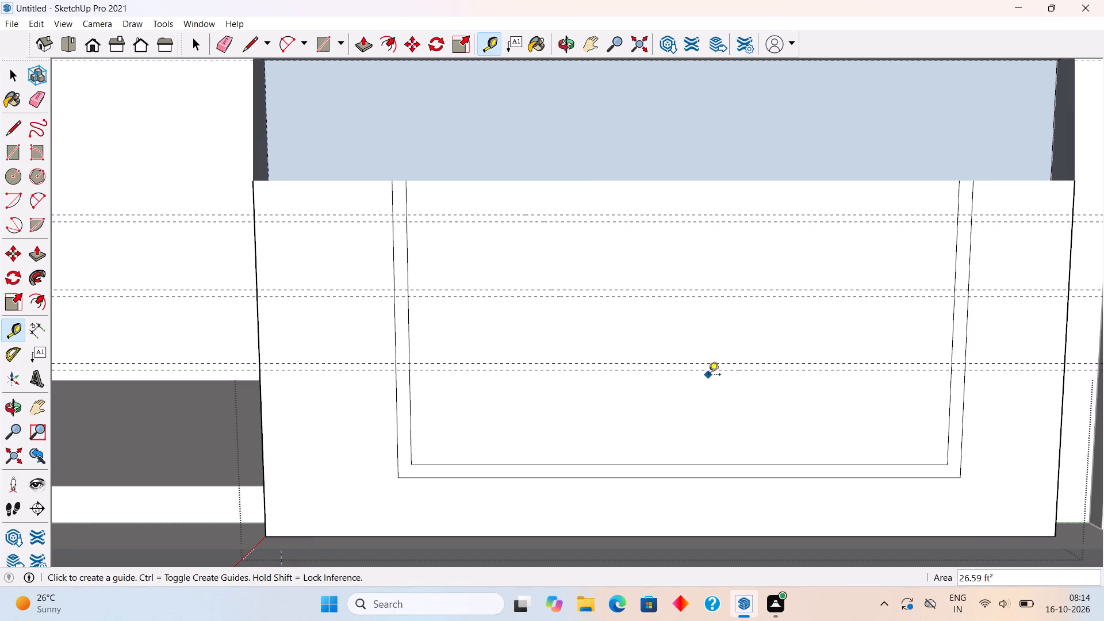
left_click(710, 371)
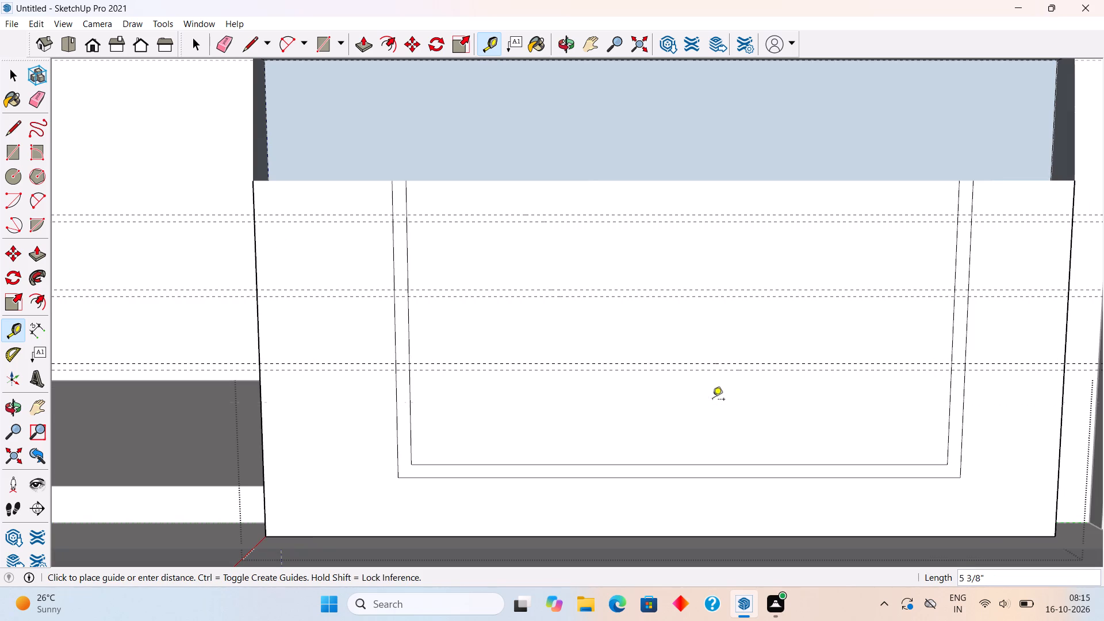
key("space")
scroll(714, 393, "down", 9)
middle_click_drag(685, 295, 693, 298)
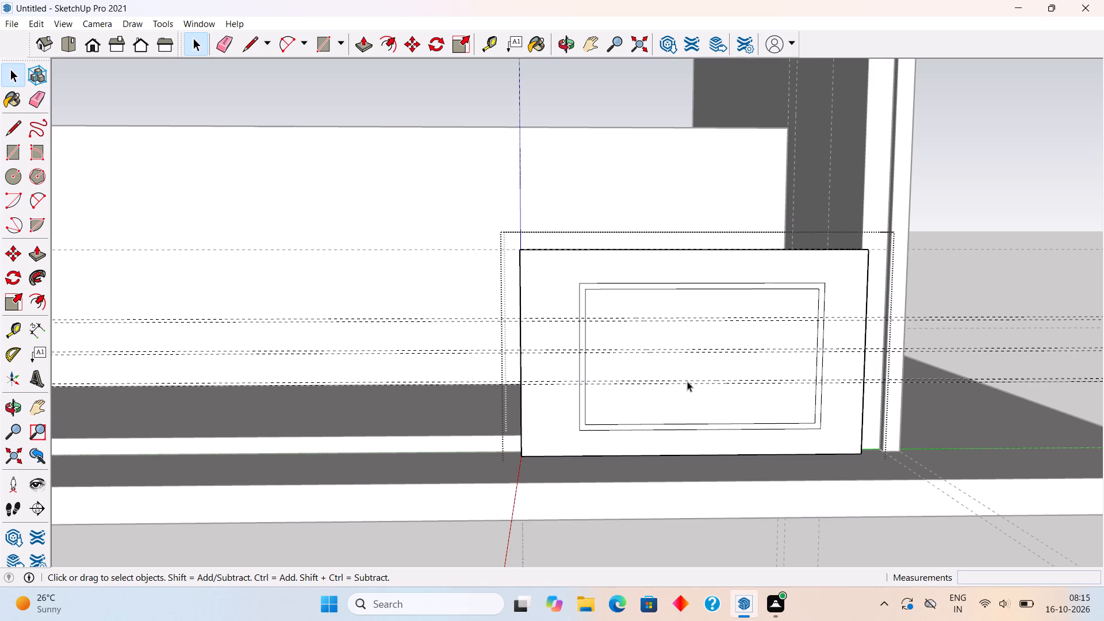
scroll(681, 393, "up", 4)
key("t")
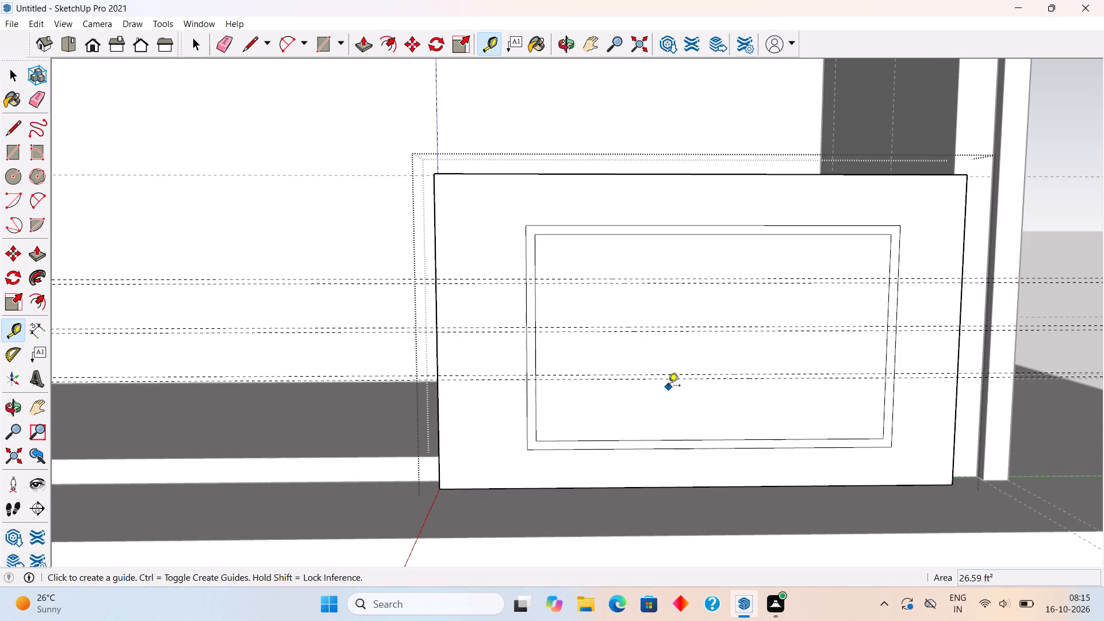
left_click(672, 380)
type("10")
key("shift+quotedbl")
key("Return")
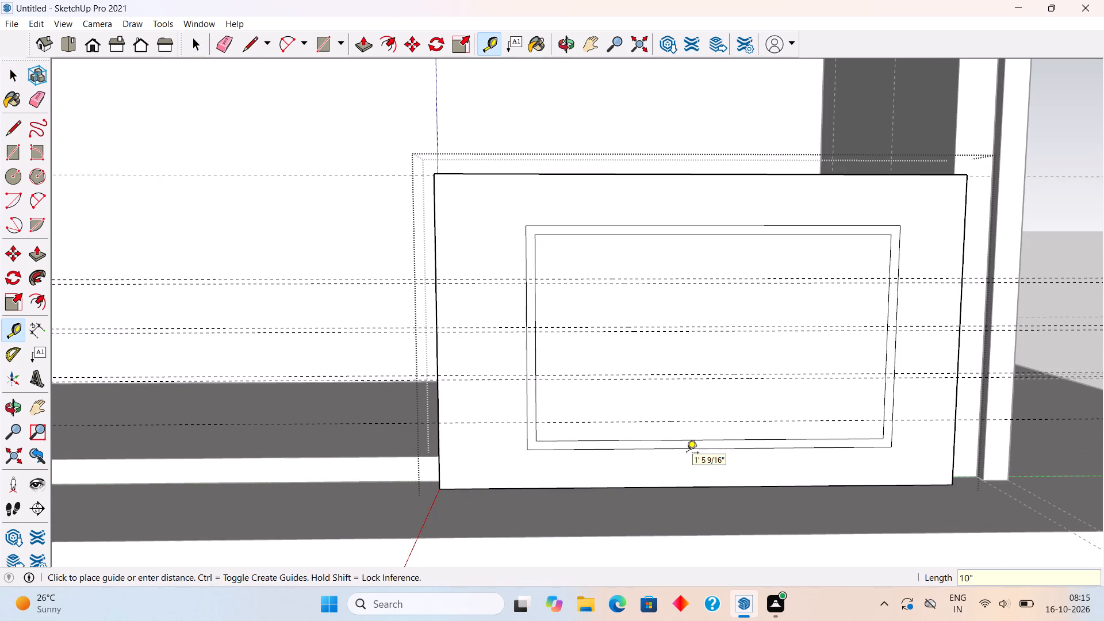
left_click(704, 423)
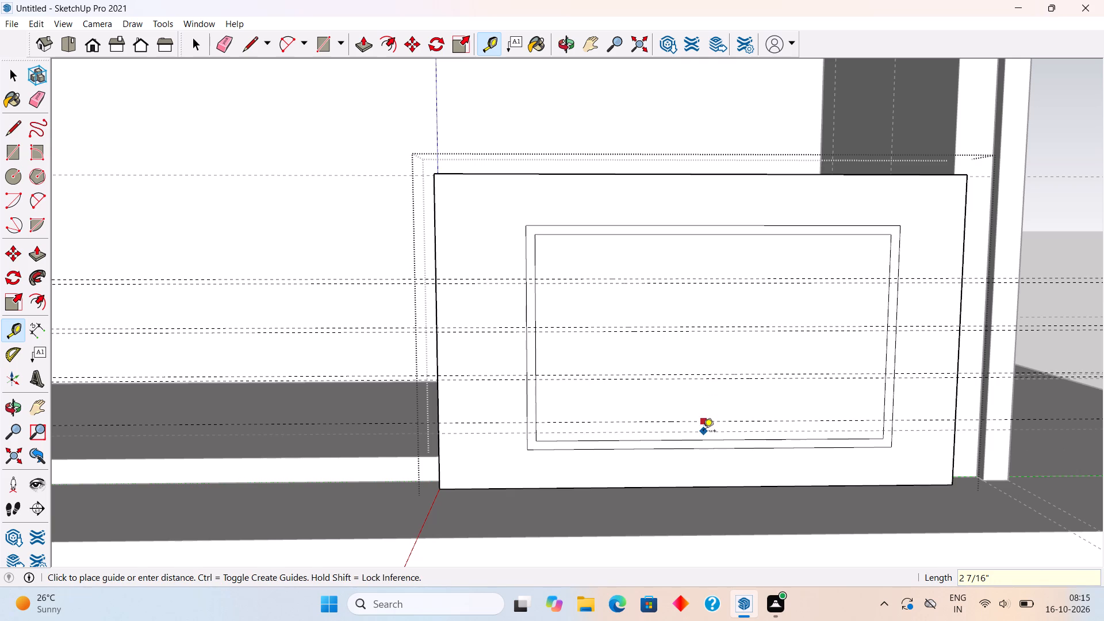
type("1\"")
key("Return")
key("space")
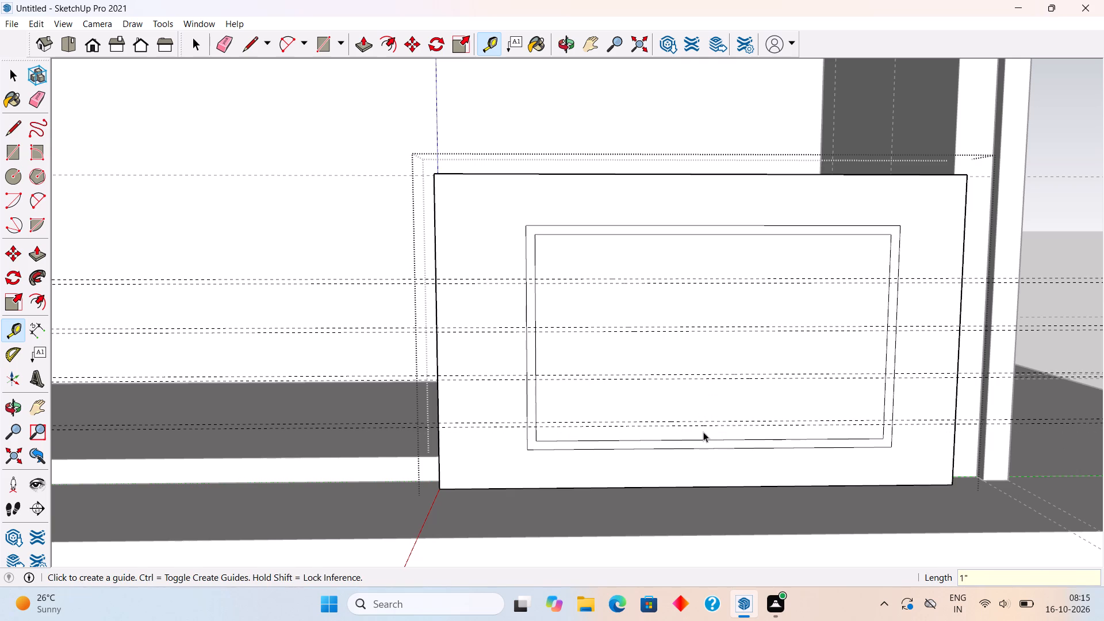
Select all eight horizontal guides across the front panel and move them up together by about 3 15/16".
left_click(668, 277)
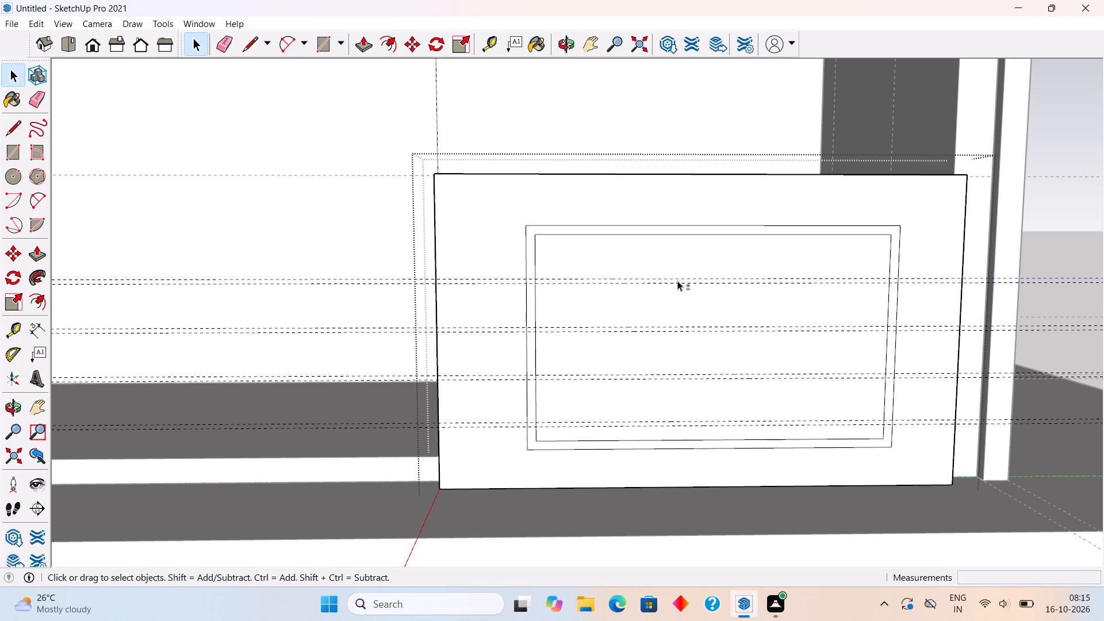
left_click(677, 281, "shift")
left_click(683, 274, "shift")
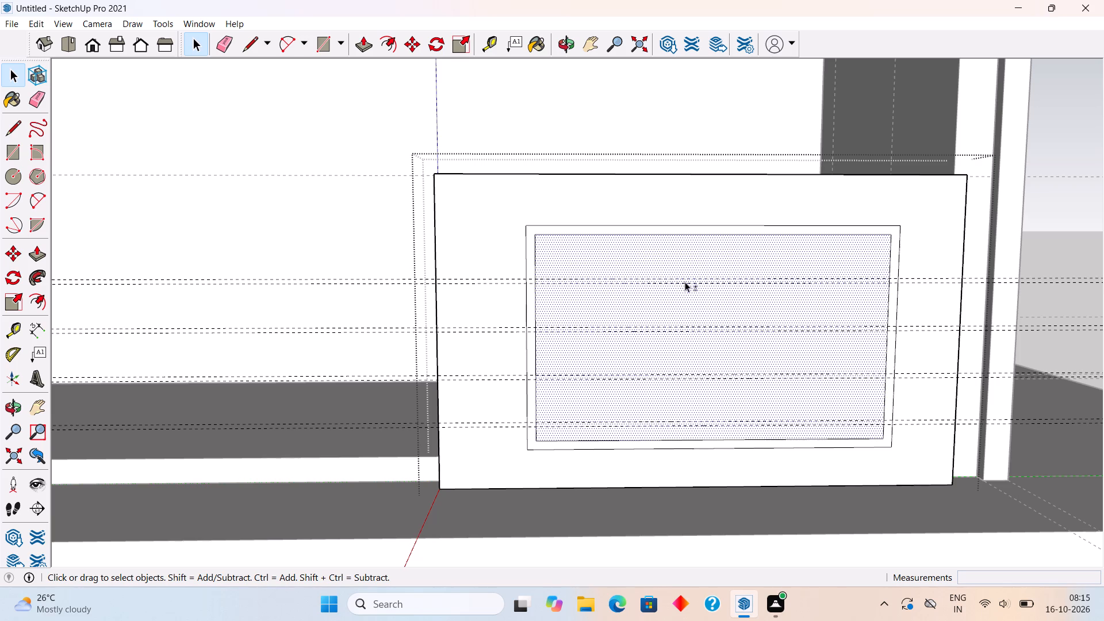
left_click(699, 291, "shift")
scroll(685, 282, "up", 4, "shift")
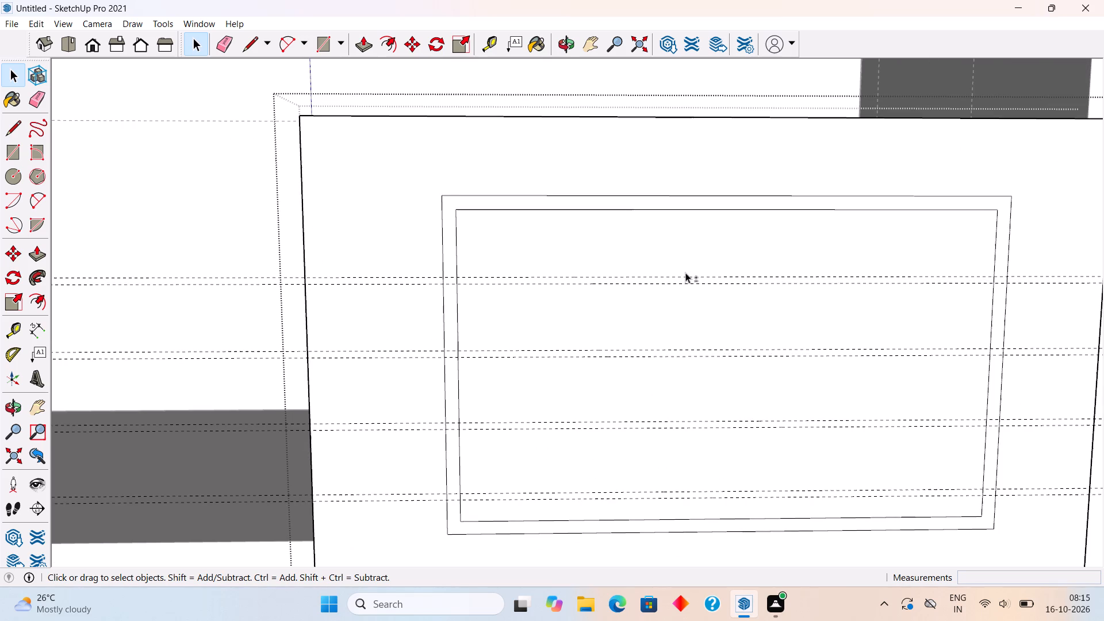
left_click(685, 275, "shift")
left_click(687, 282, "shift")
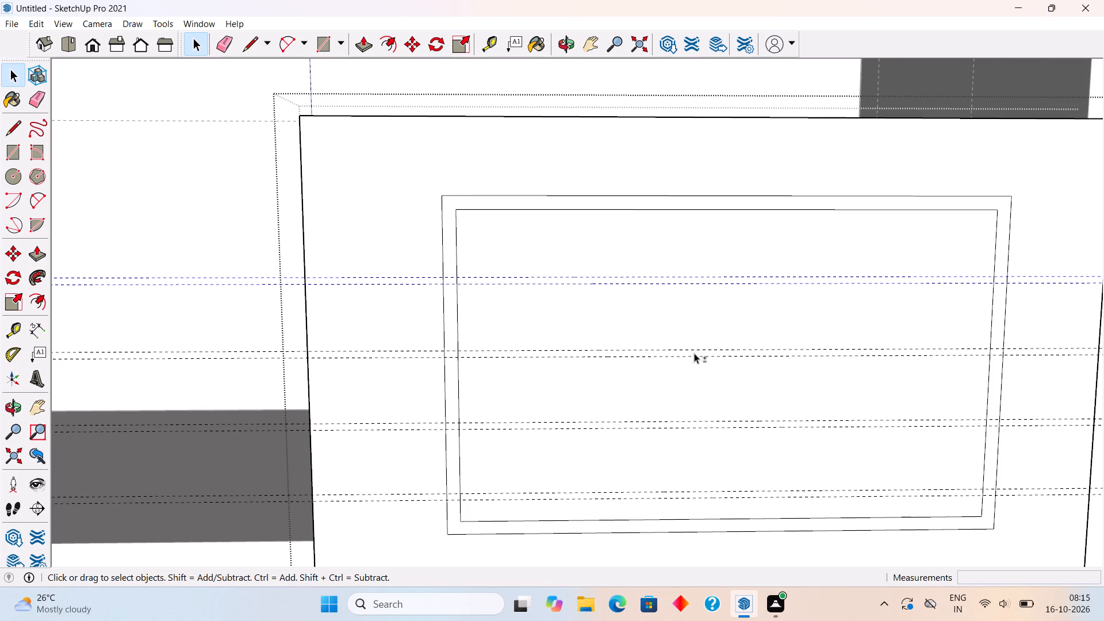
left_click(696, 350, "shift")
left_click(699, 354, "shift")
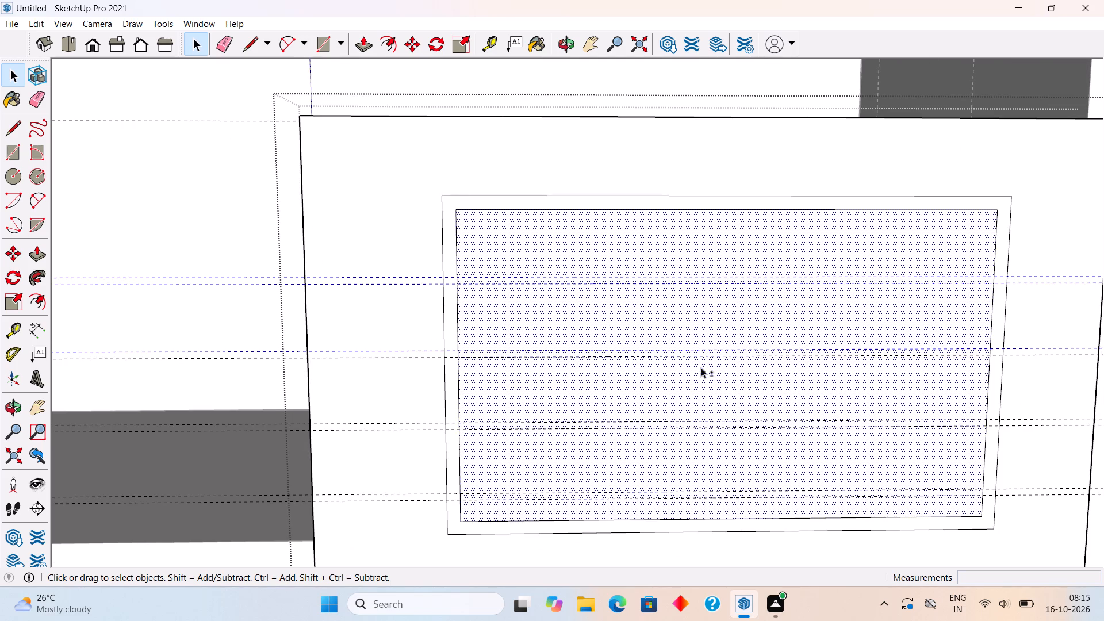
left_click(704, 388, "shift")
left_click(704, 355, "shift")
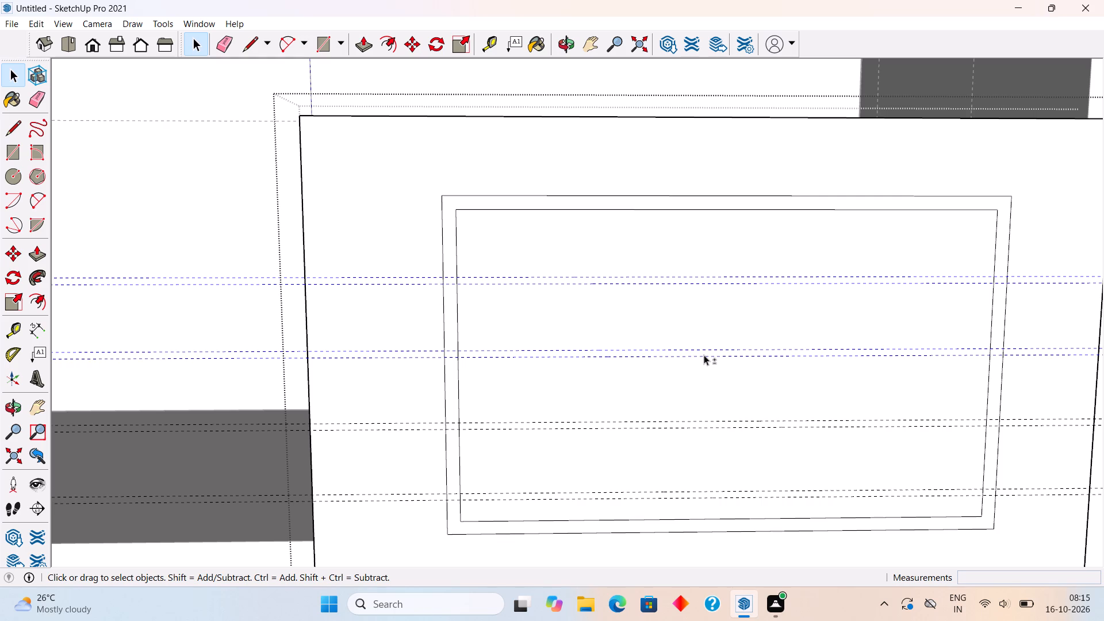
left_click(720, 419, "shift")
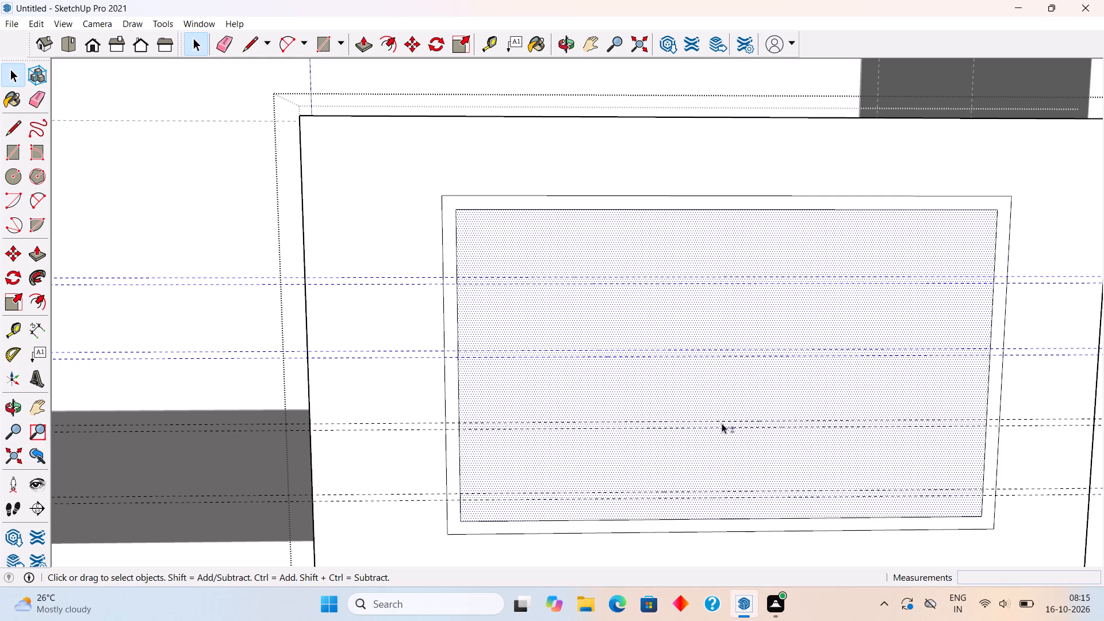
left_click(722, 432, "shift")
left_click(722, 428, "shift")
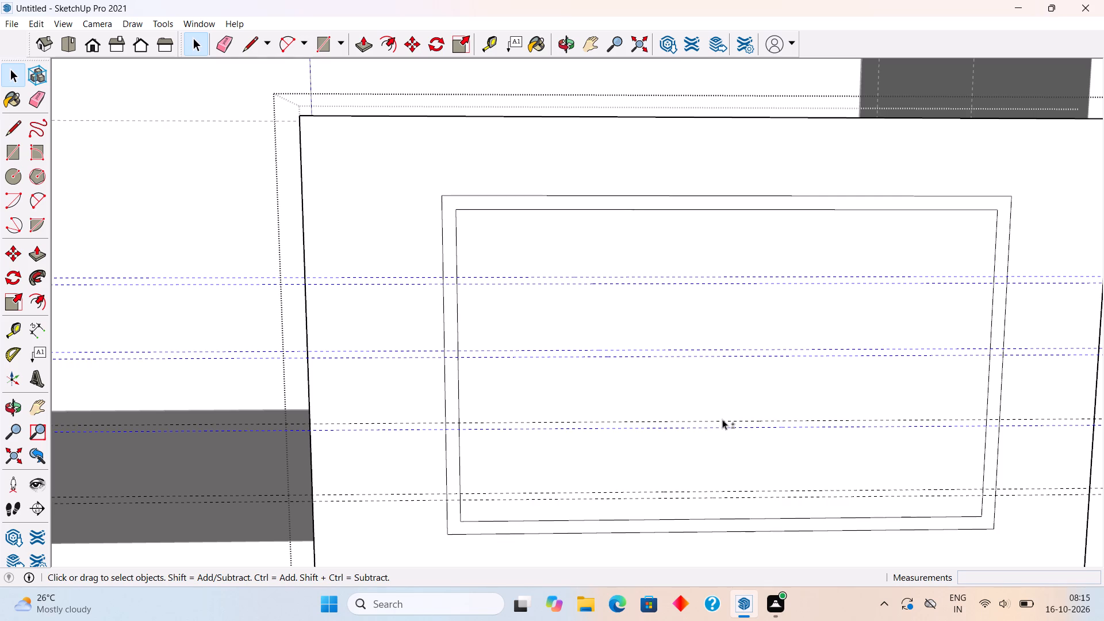
left_click(722, 419, "shift")
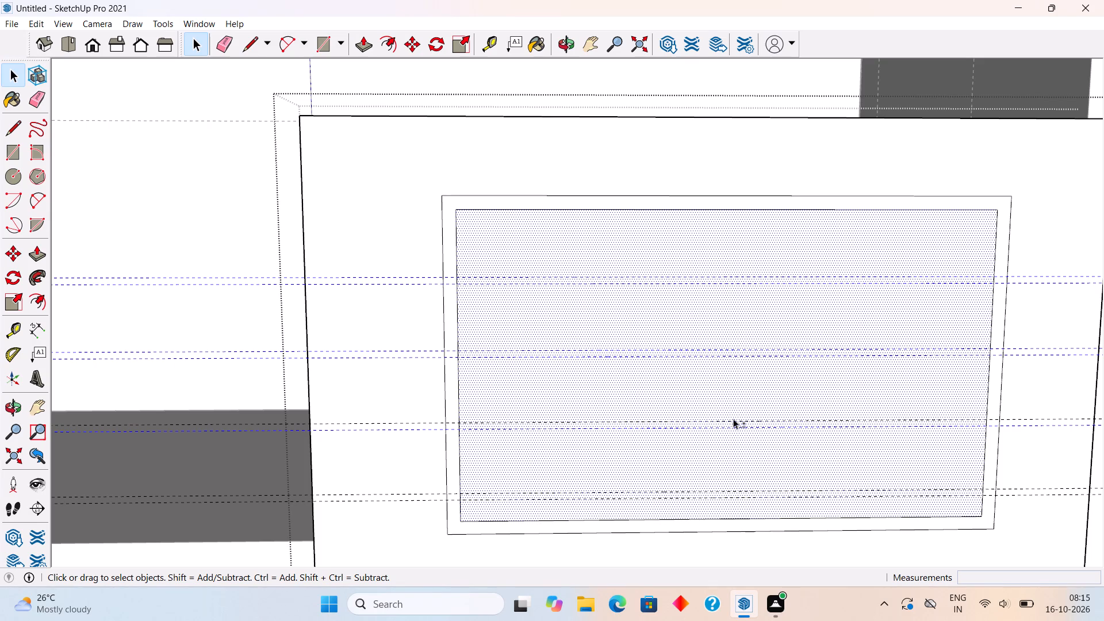
left_click(733, 420, "shift")
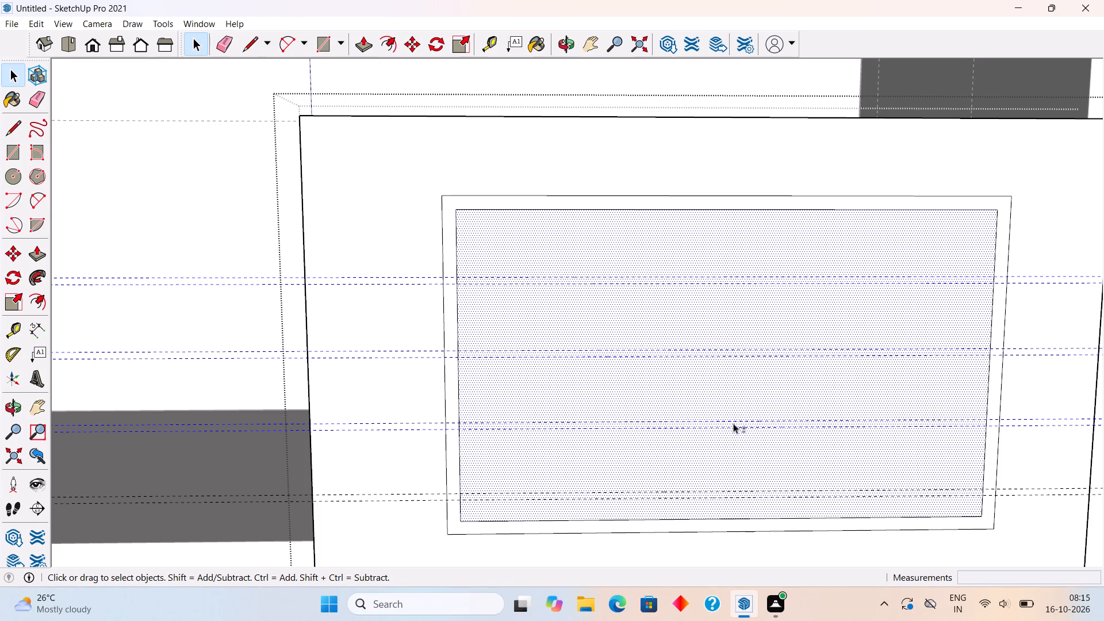
left_click(733, 440, "shift")
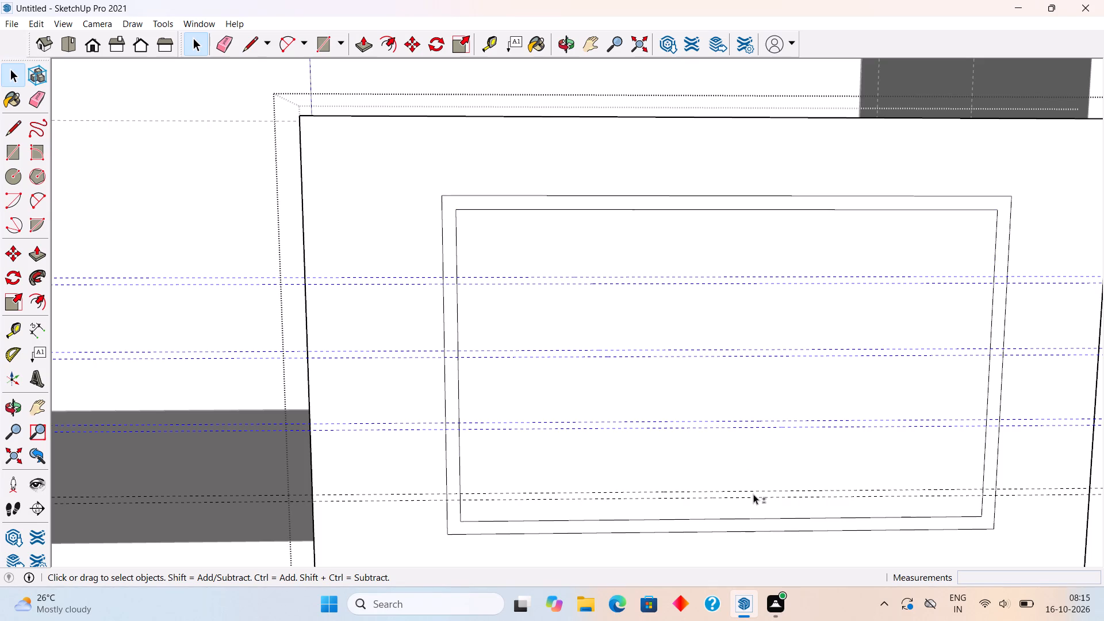
left_click(754, 495, "shift")
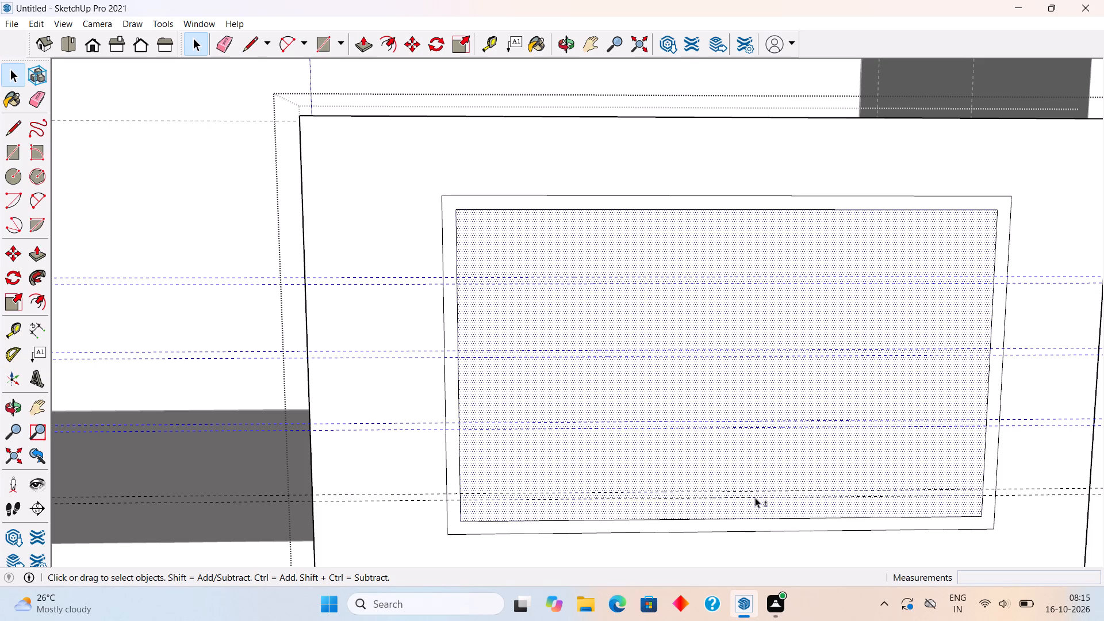
left_click(755, 497, "shift")
left_click(756, 491, "shift")
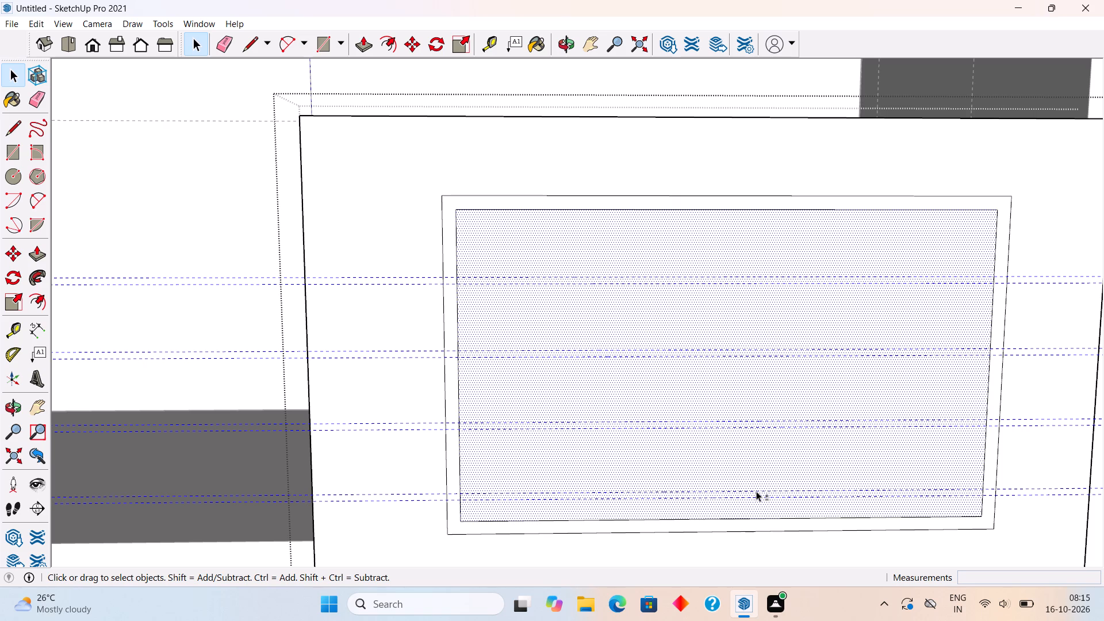
left_click(757, 478, "shift")
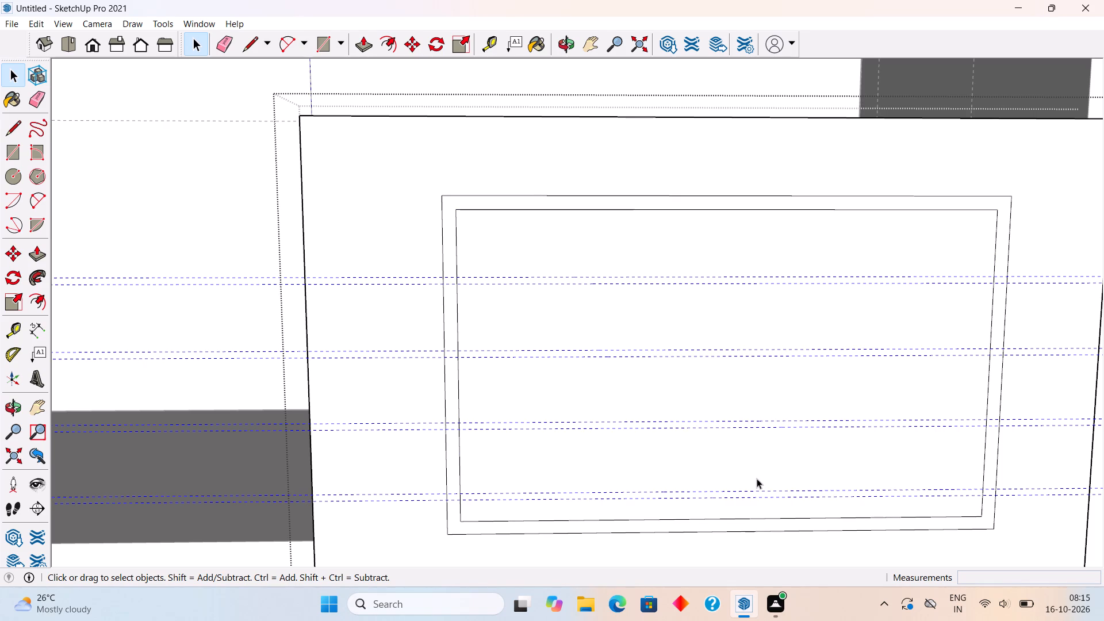
key("m")
left_click(757, 478)
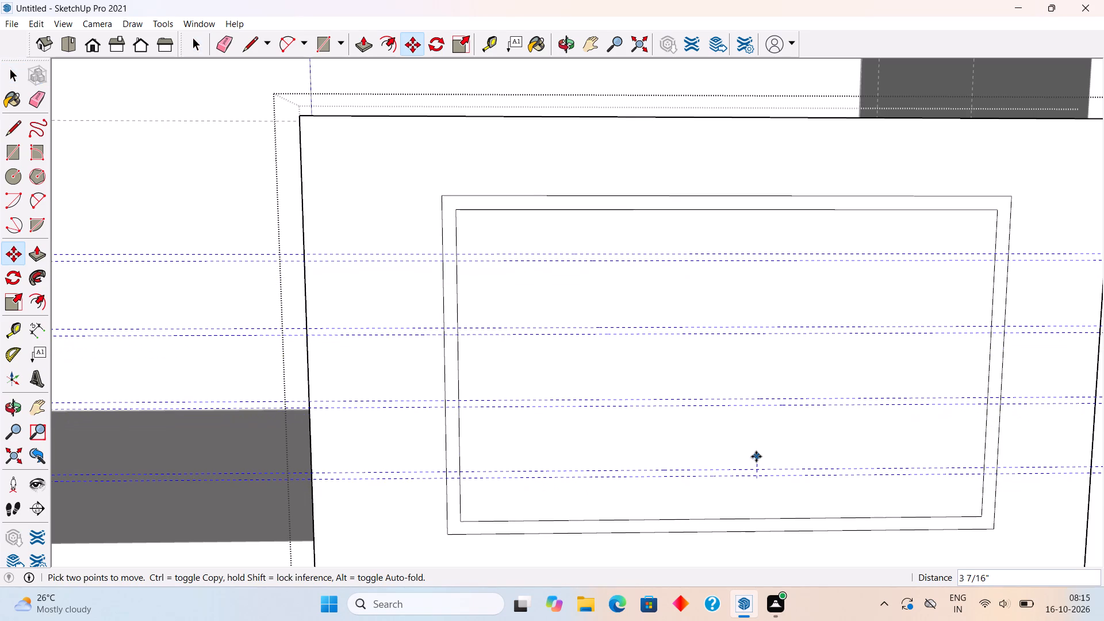
left_click(756, 453)
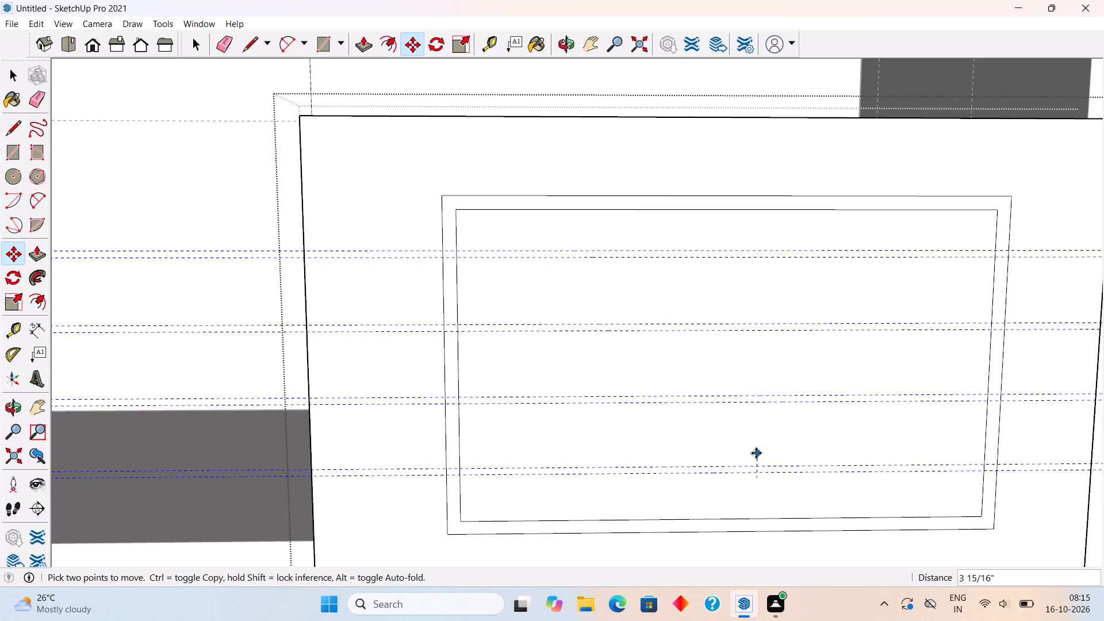
key("space")
Draw 1" by 6' 8 13/16" rectangles across the inner rectangle between the guides of the upper two pairs.
scroll(756, 453, "down", 4)
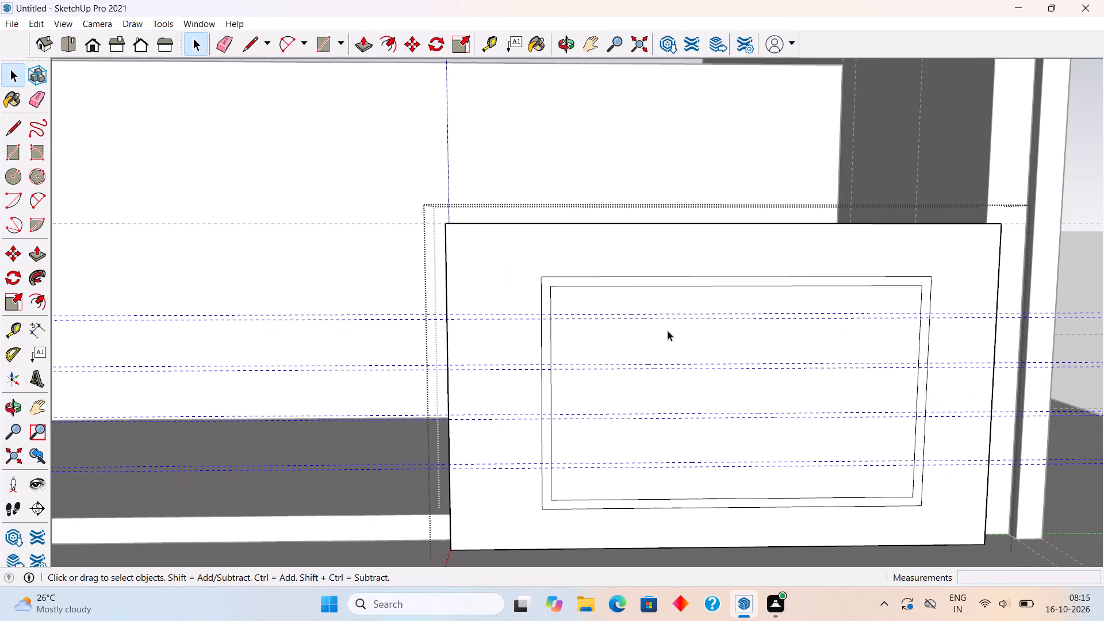
left_click(668, 331)
scroll(610, 283, "up", 5)
type("tr")
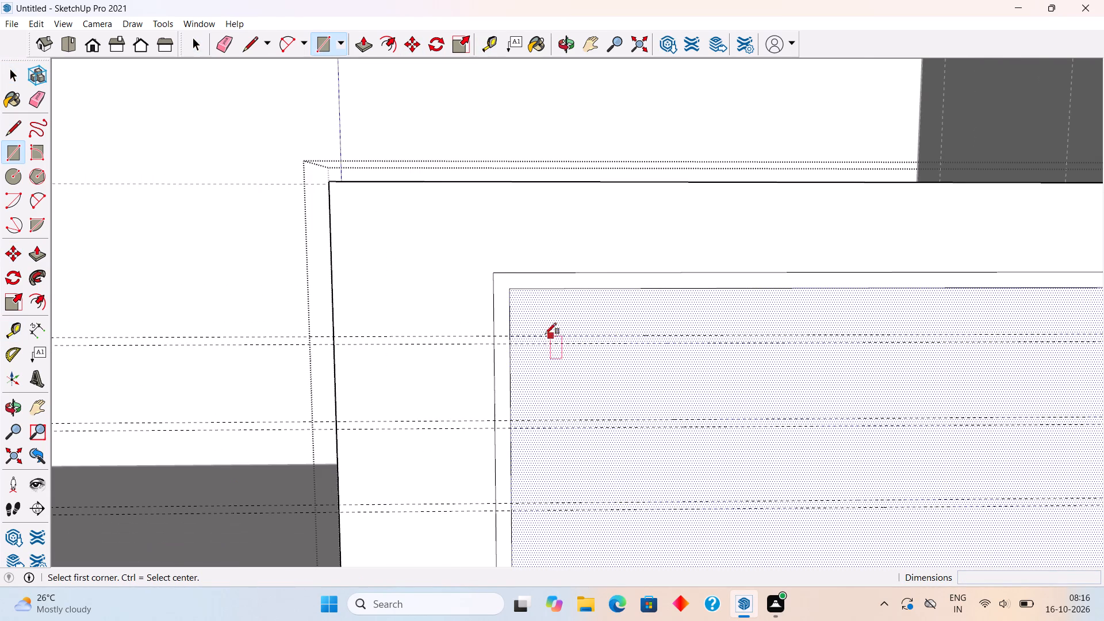
scroll(536, 335, "up", 4)
left_click(493, 335)
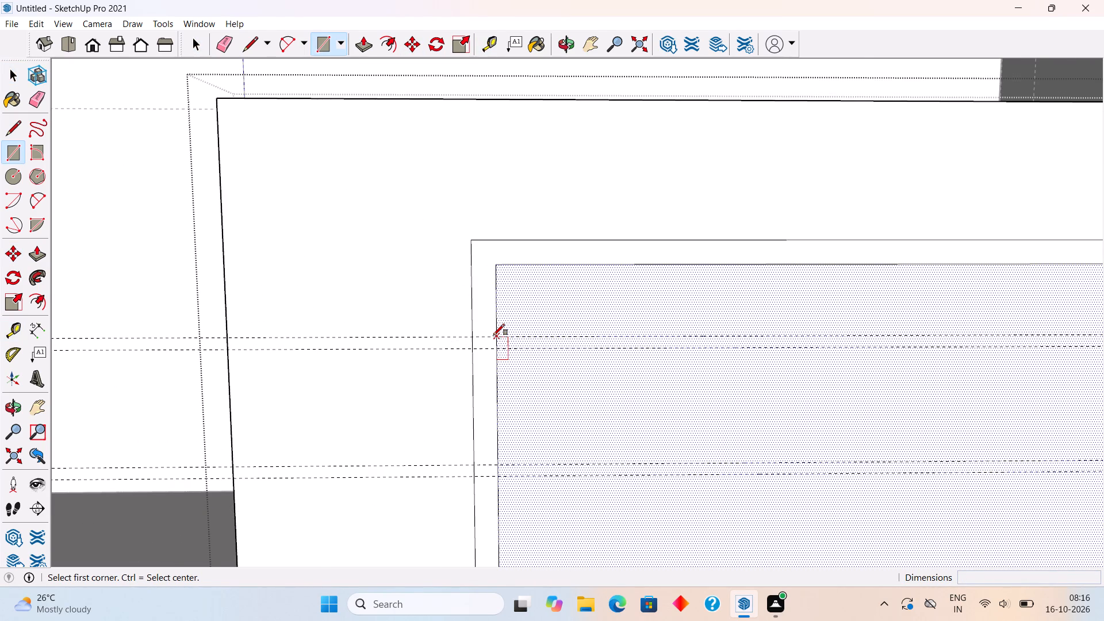
scroll(493, 335, "down", 6)
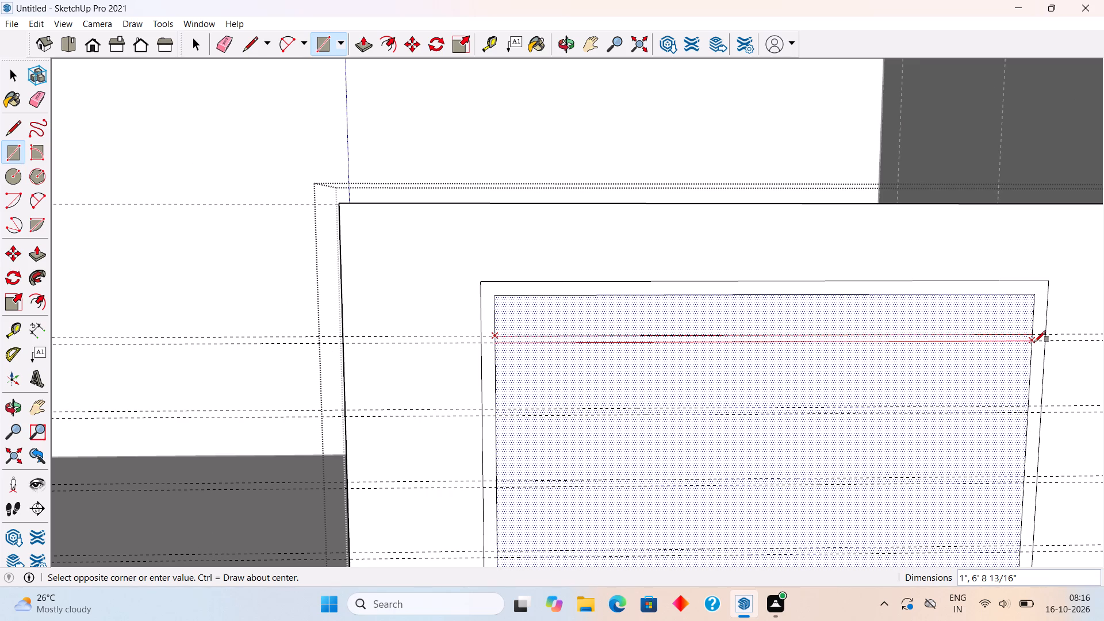
left_click(1034, 342)
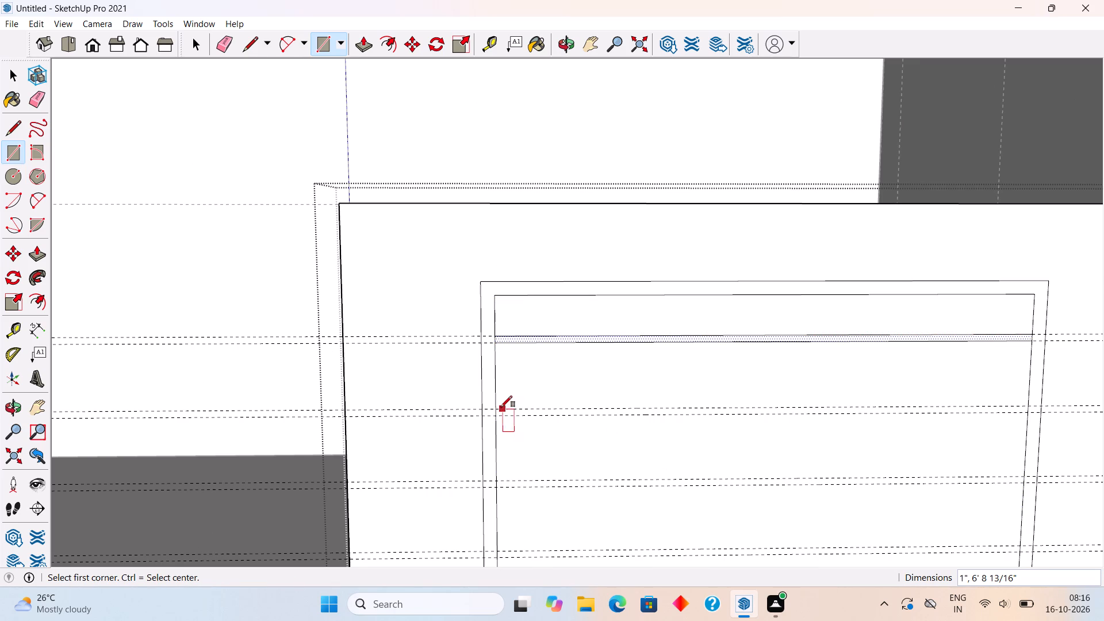
left_click(497, 407)
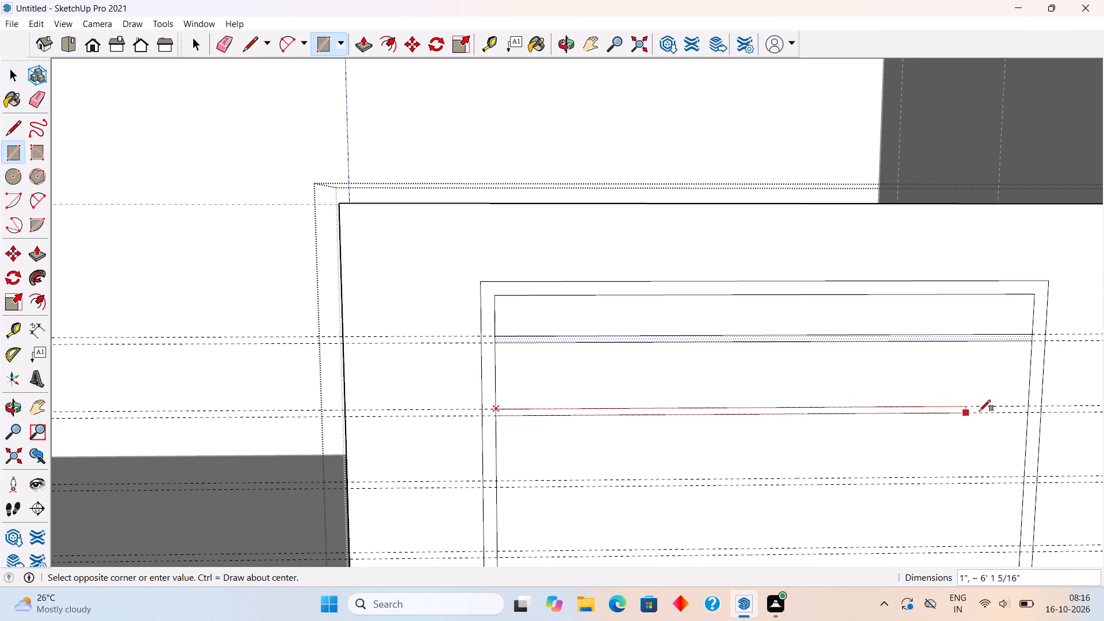
left_click(1026, 413)
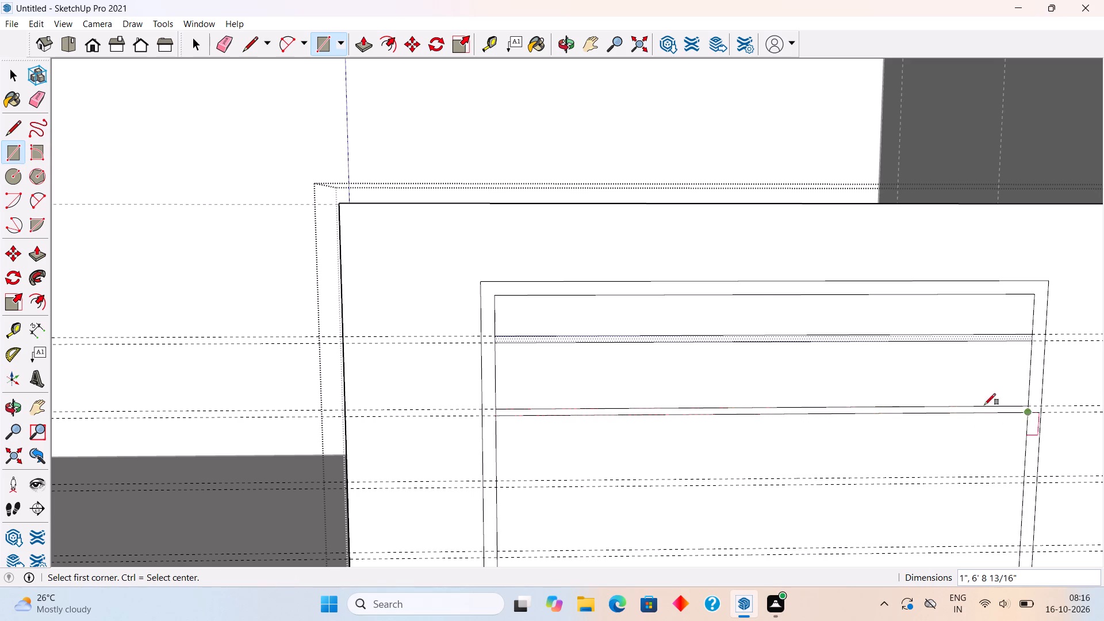
Draw 1" by 6' 8 13/16" rectangles across the inner rectangle between the guides of the lower two pairs.
scroll(726, 263, "down", 5)
scroll(954, 543, "up", 4)
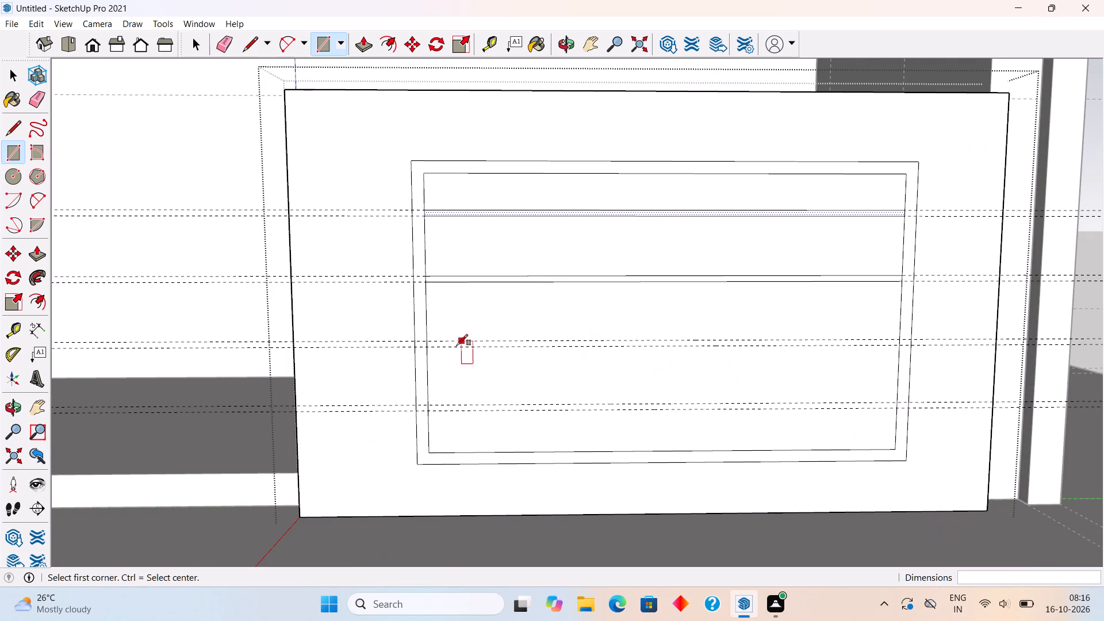
left_click(428, 338)
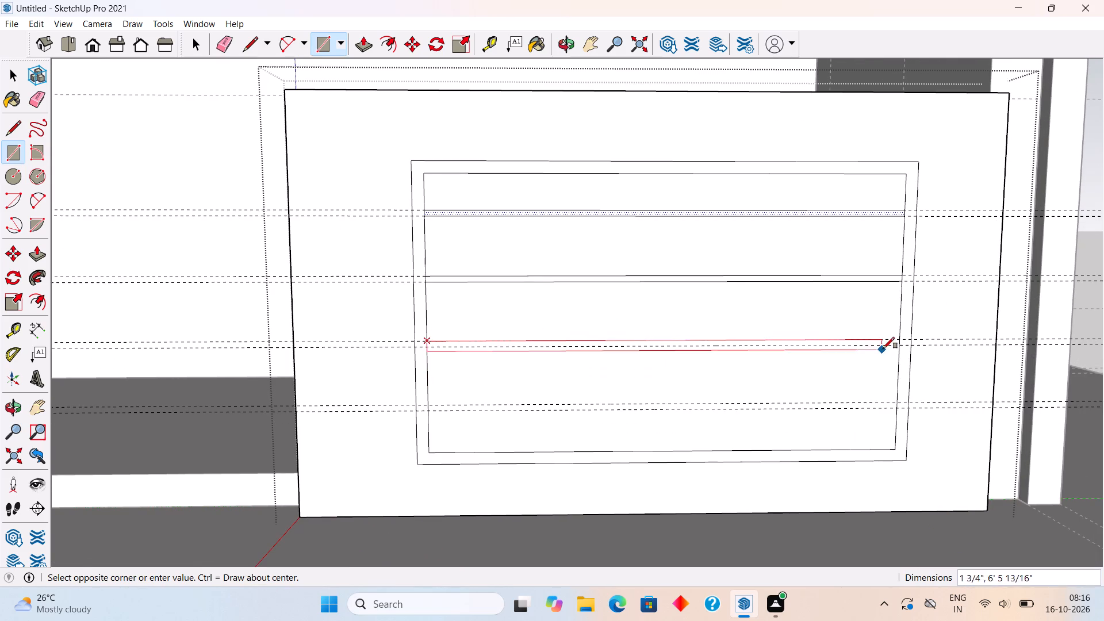
left_click(903, 344)
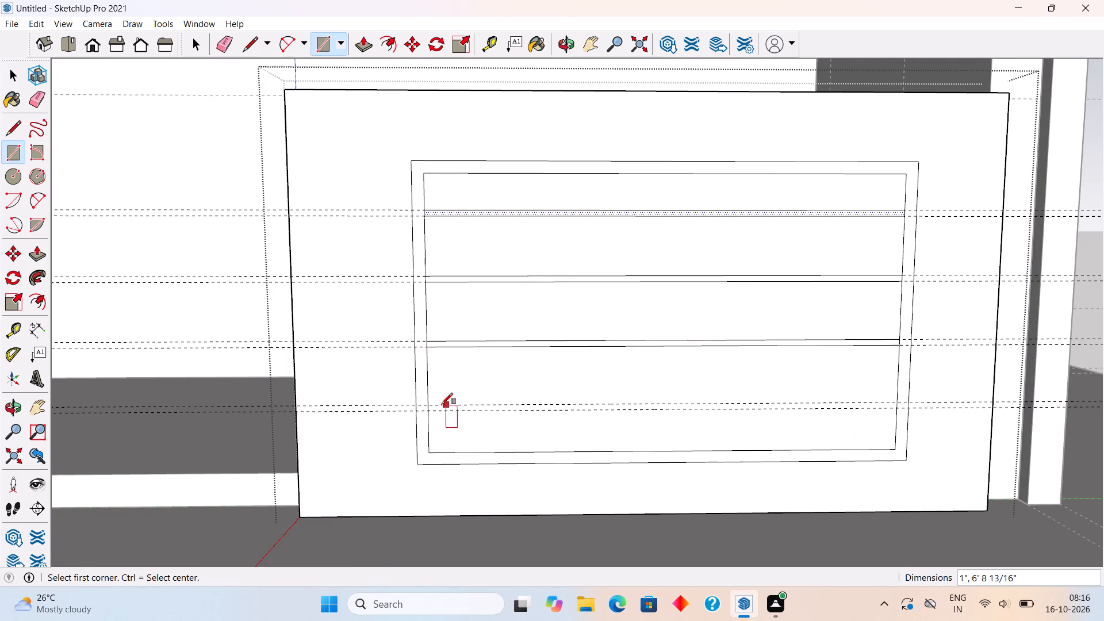
left_click(430, 402)
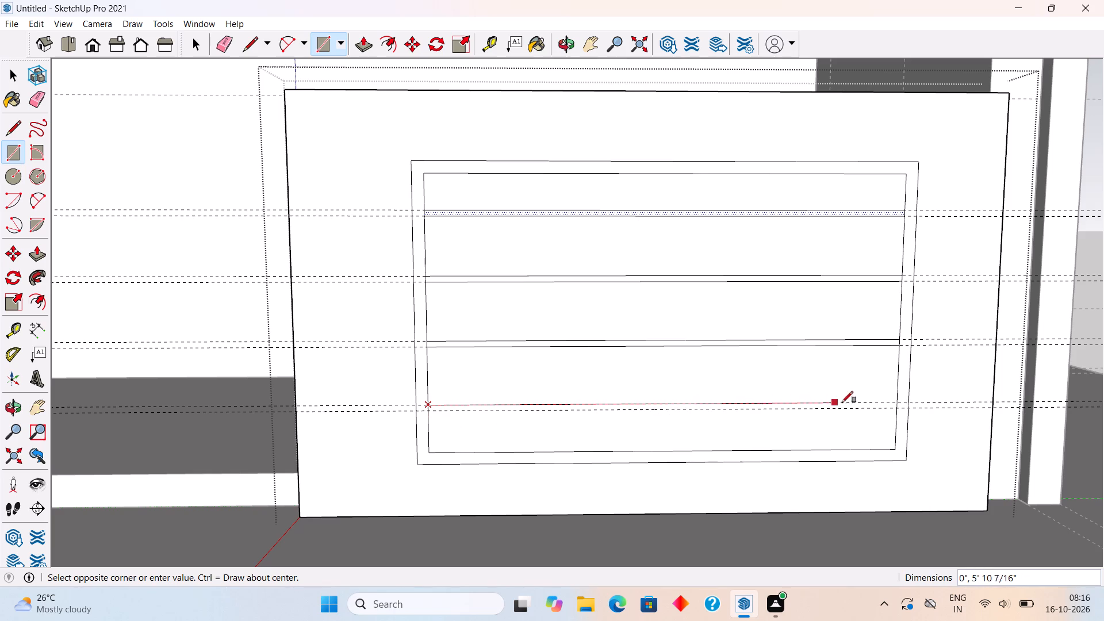
left_click(899, 408)
key("space")
key("space")
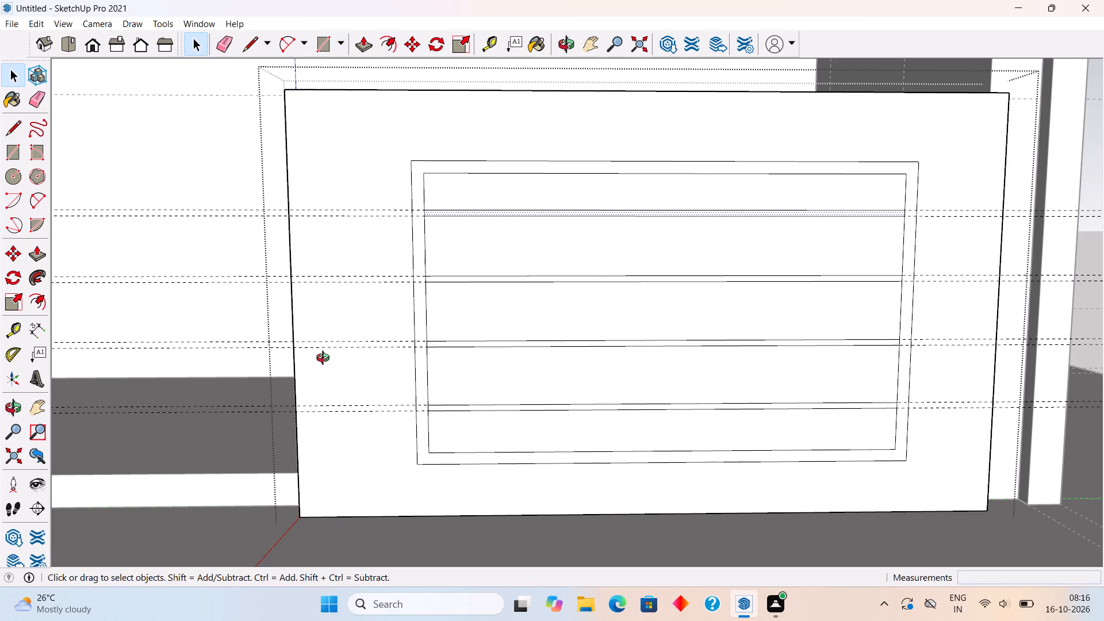
Push the border face around the inner rectangle 1" into the front panel.
middle_click_drag(325, 359, 432, 376)
scroll(453, 387, "up", 5)
left_click(466, 389)
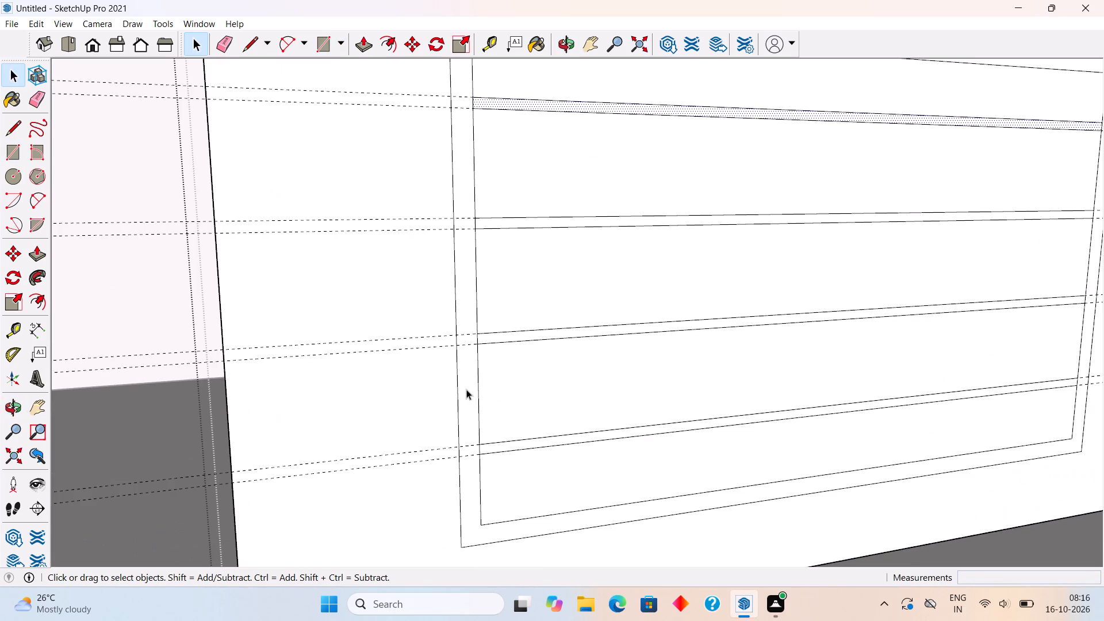
key("p")
left_click(466, 389)
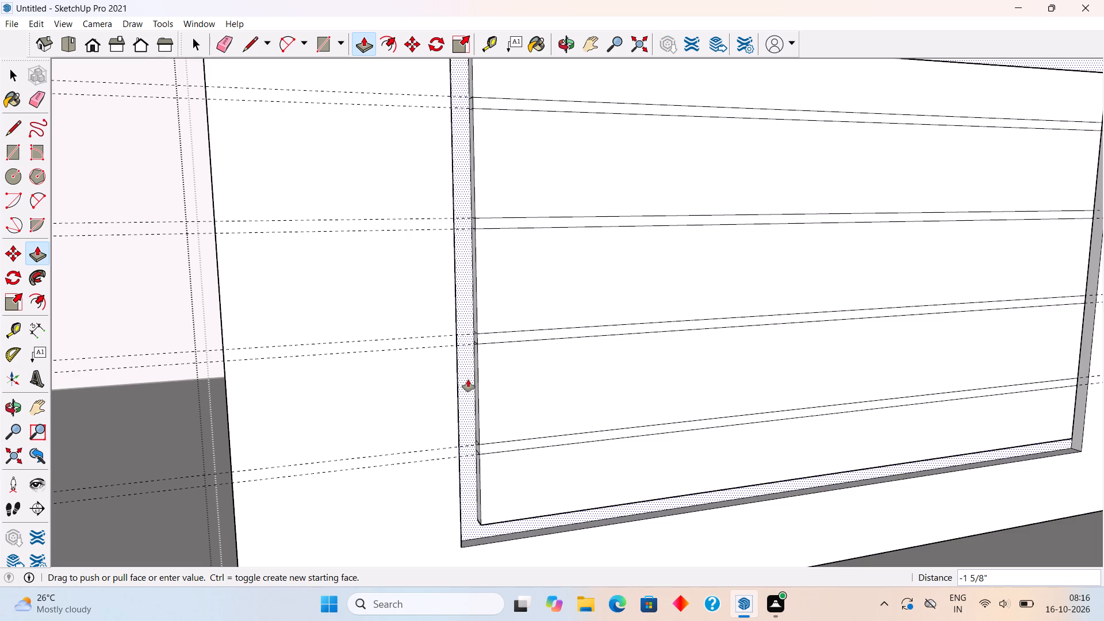
key("3")
key("BackSpace")
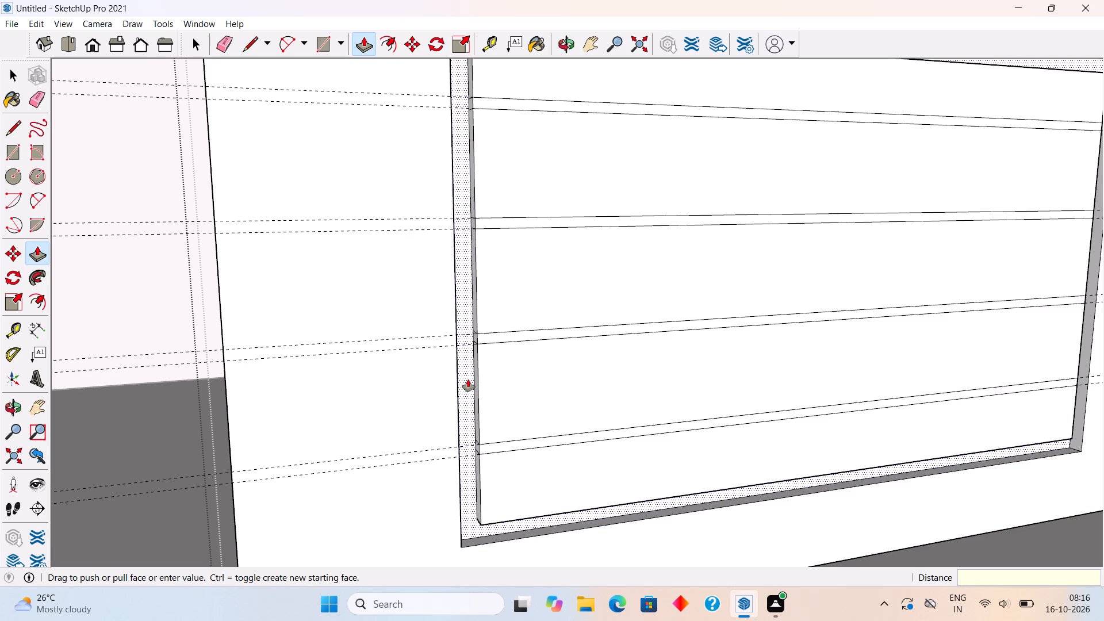
type("1\"")
key("Return")
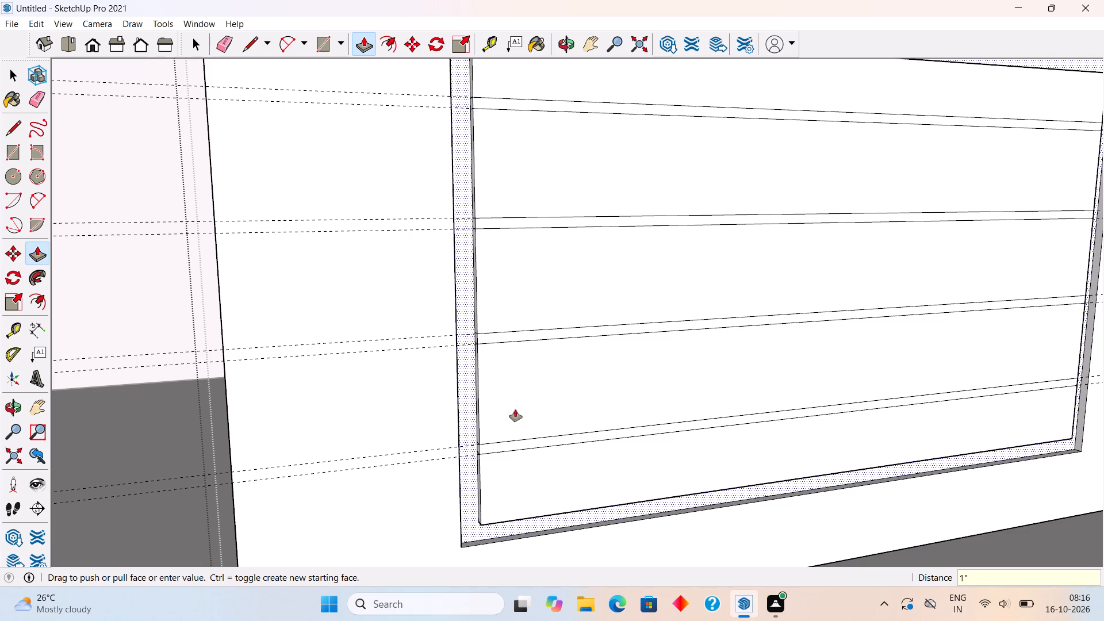
Push the four thin horizontal strips inside the inner rectangle 1" into the front panel.
double_click(509, 444)
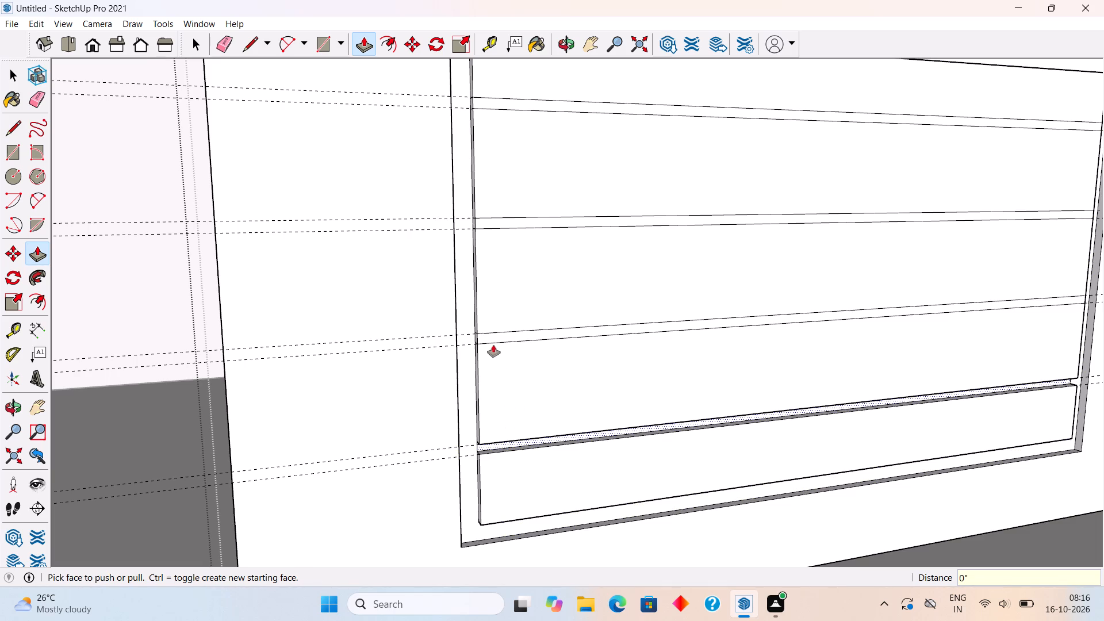
double_click(486, 337)
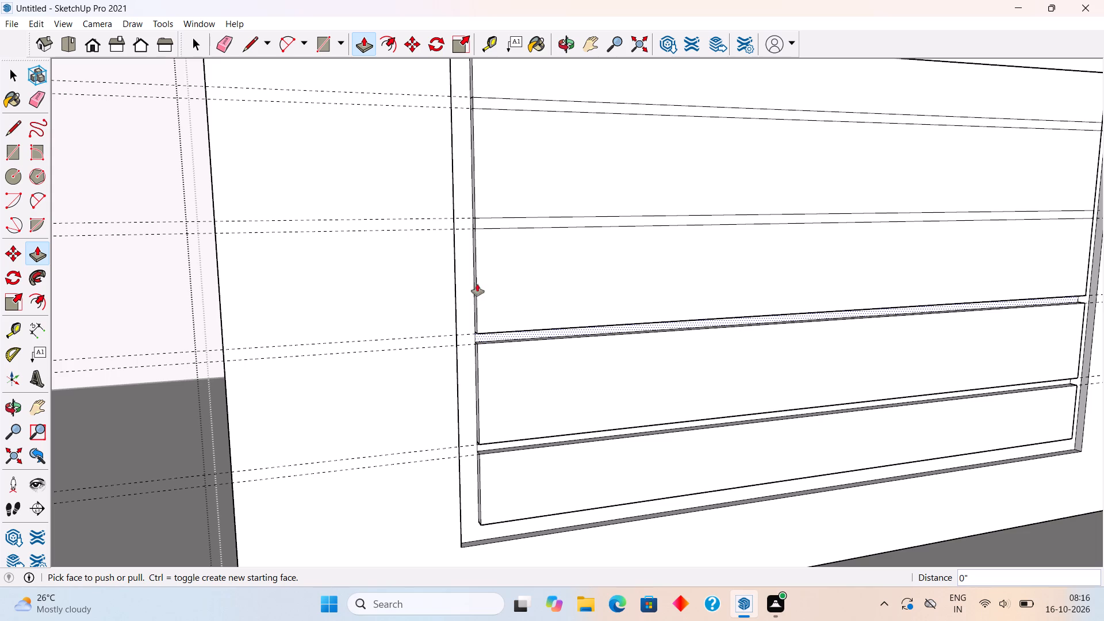
double_click(484, 223)
scroll(484, 223, "down", 6)
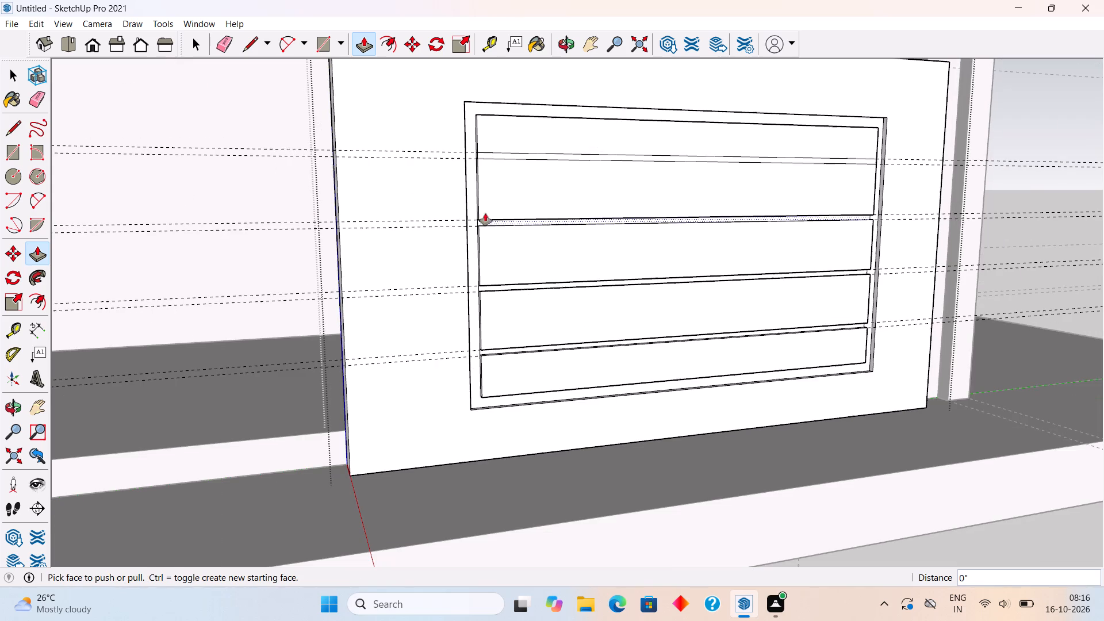
double_click(481, 155)
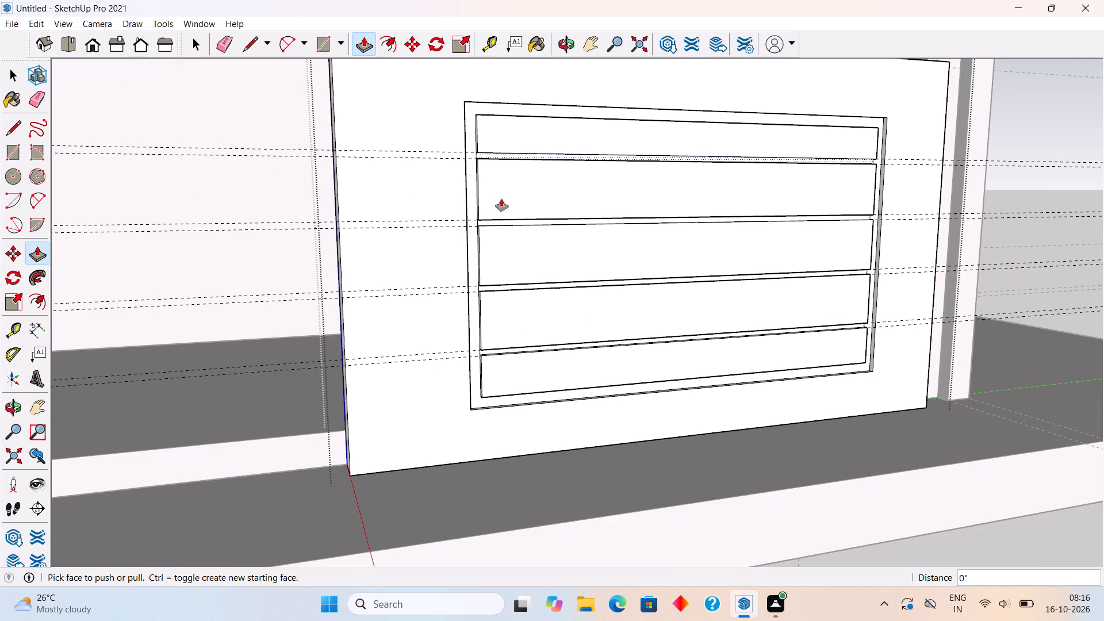
key("space")
scroll(504, 304, "down", 10)
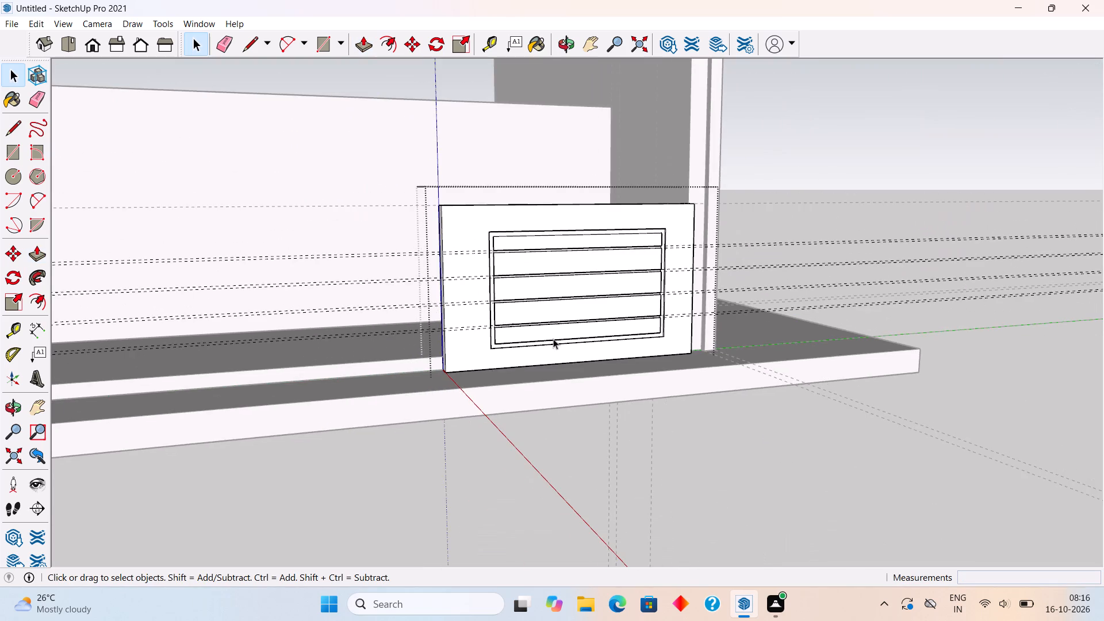
left_click(596, 477)
Pull the topmost wide slat face of the front panel outward by 1".
middle_click_drag(528, 404, 753, 364)
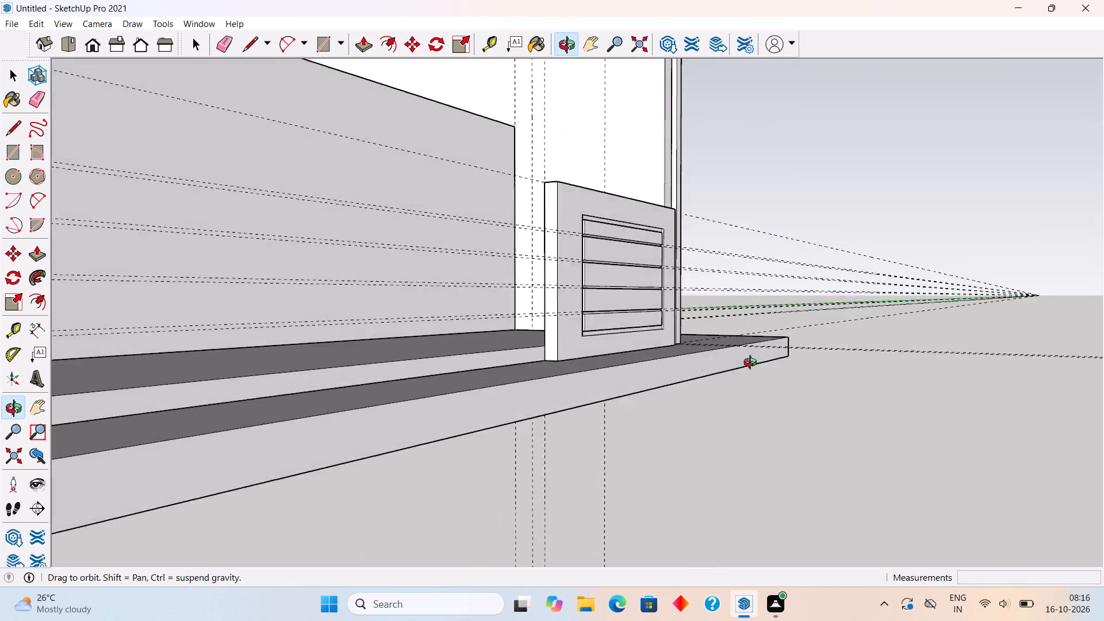
middle_click_drag(753, 364, 711, 467)
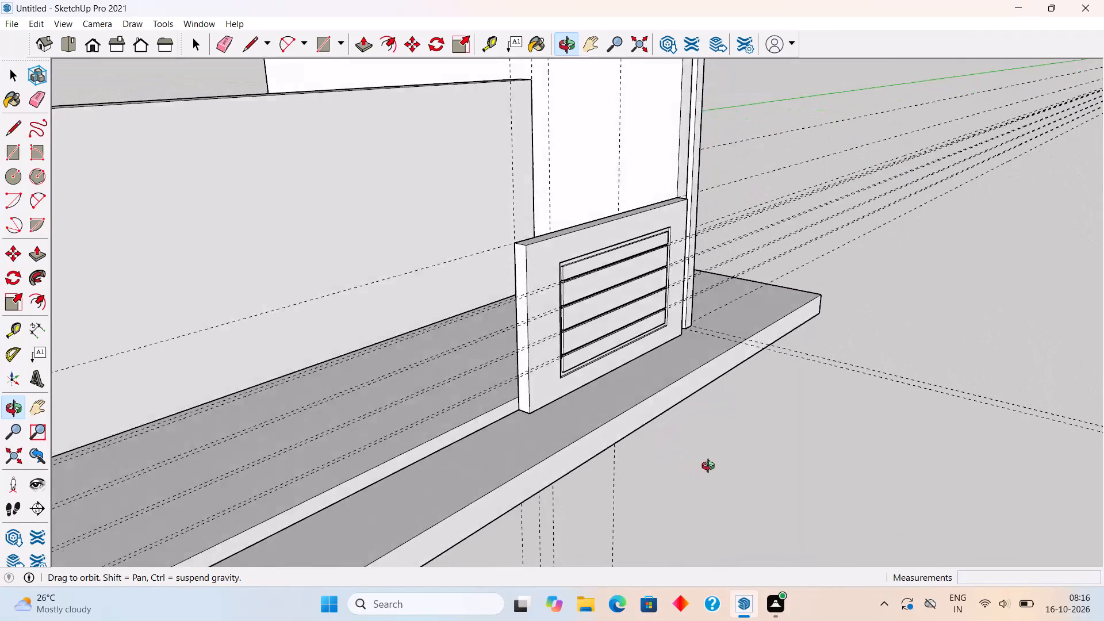
middle_click_drag(711, 467, 696, 468)
scroll(575, 203, "up", 6)
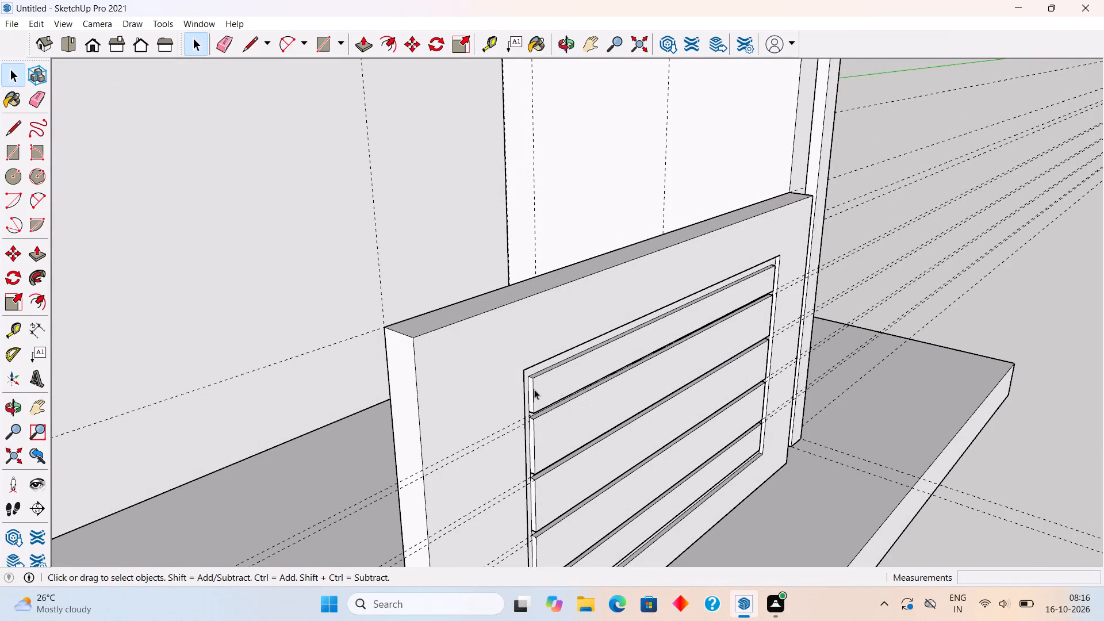
middle_click_drag(564, 420, 405, 354)
triple_click(280, 258)
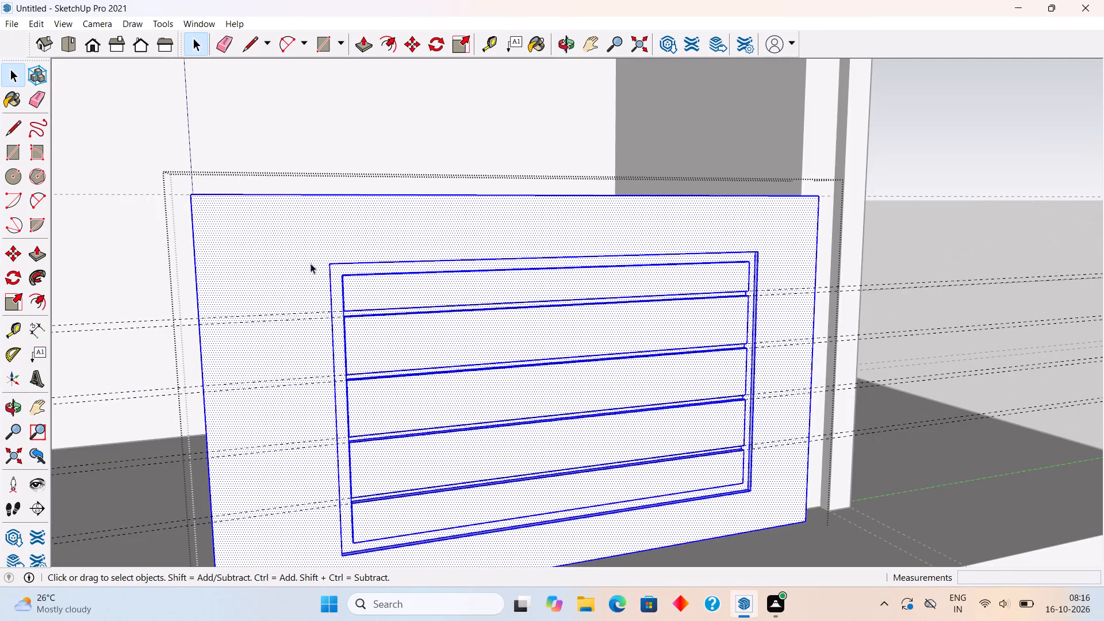
scroll(373, 303, "up", 4)
left_click(374, 304)
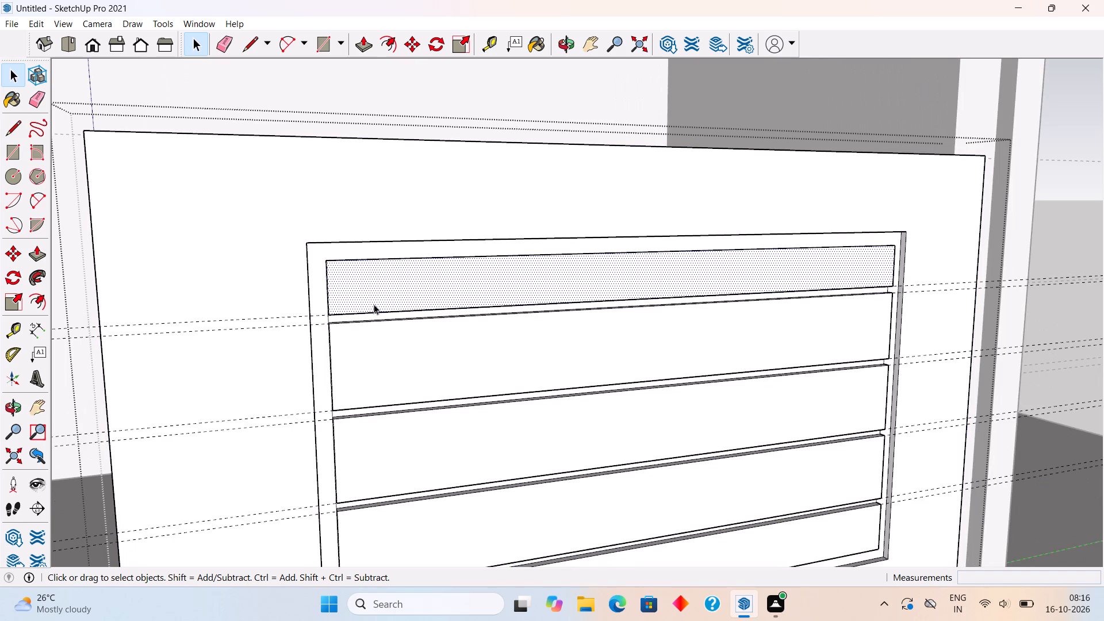
key("p")
left_click(374, 304)
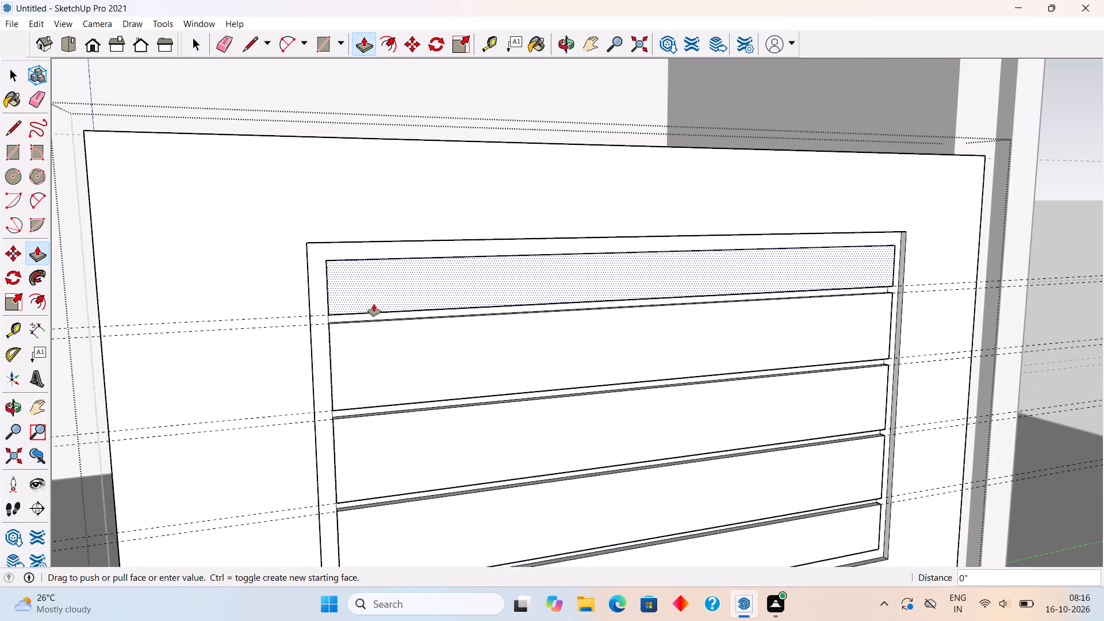
type("1\"")
key("Return")
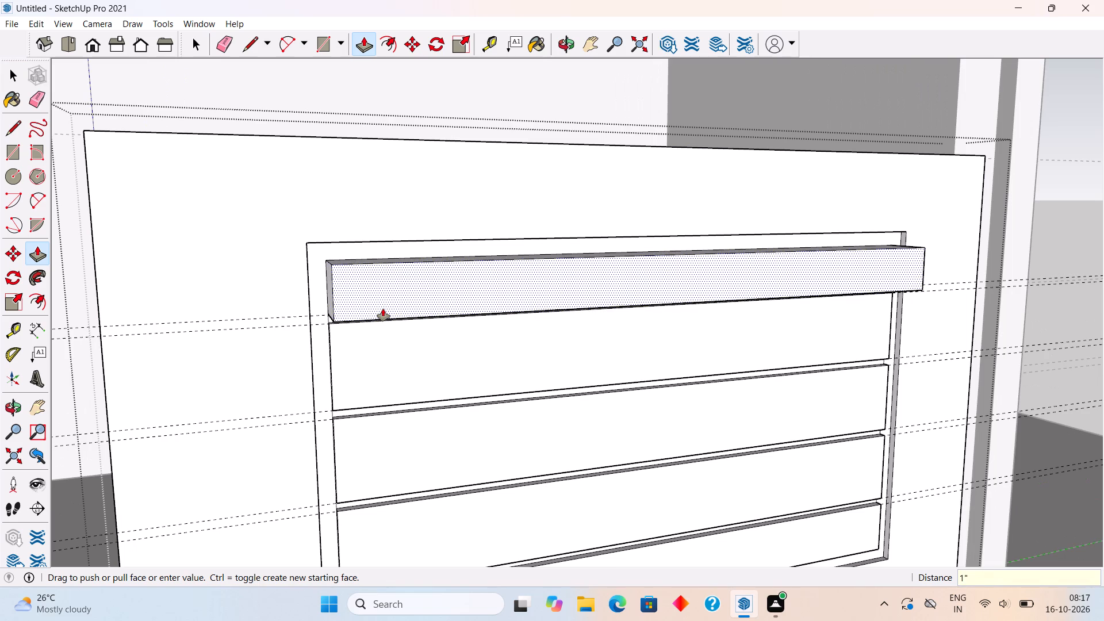
key("space")
Pull the second and third wide slat faces from the top outward by 1".
left_click(399, 373)
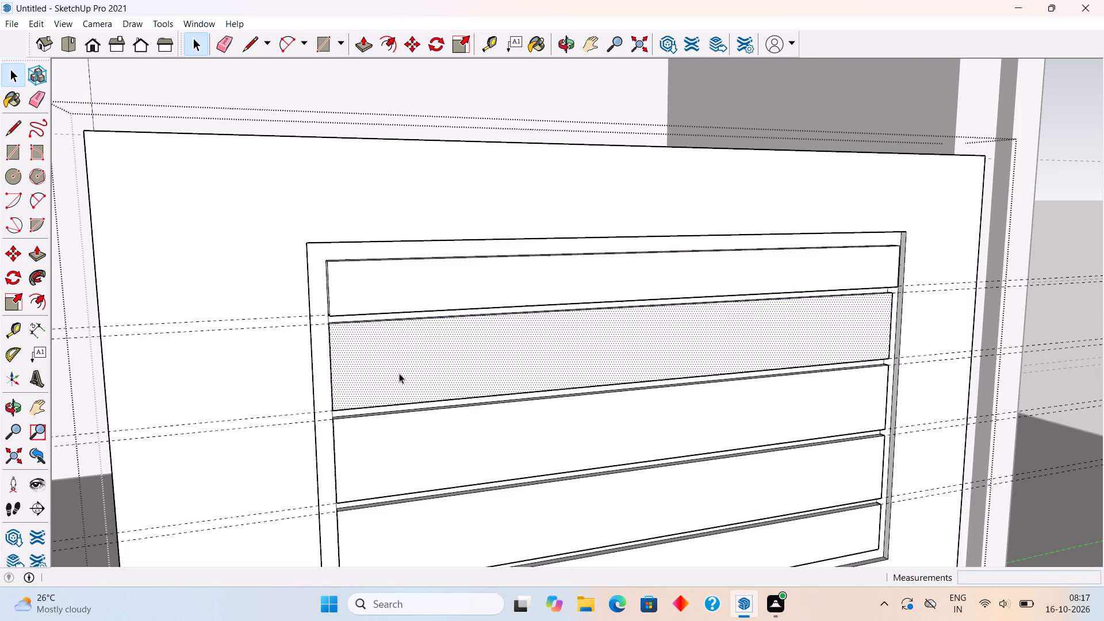
key("p")
left_click(399, 373)
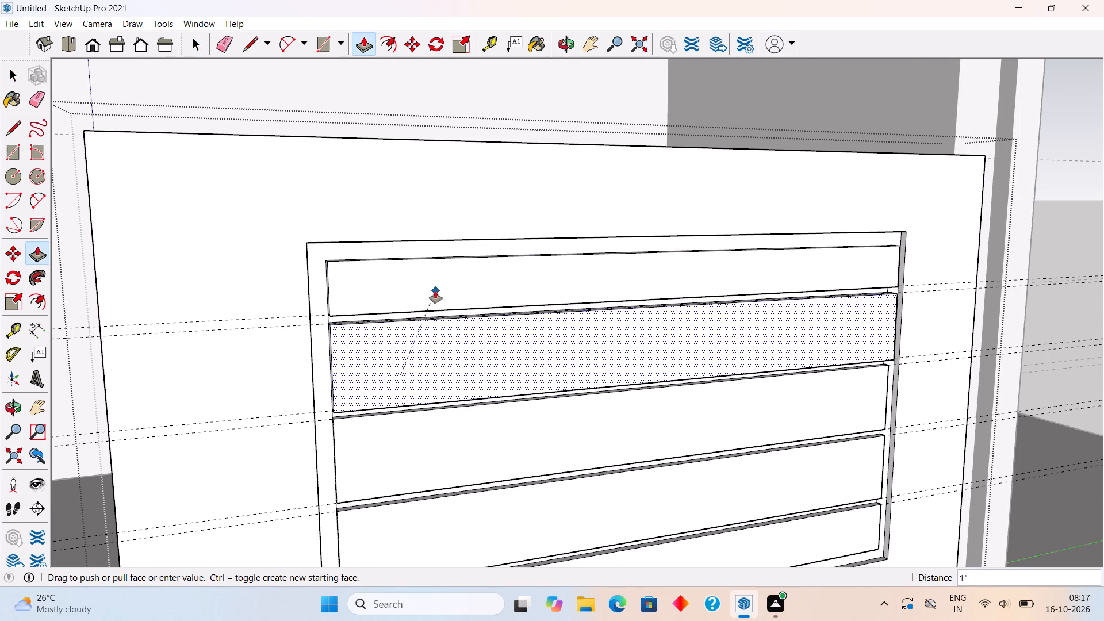
left_click(435, 290)
key("space")
left_click(471, 438)
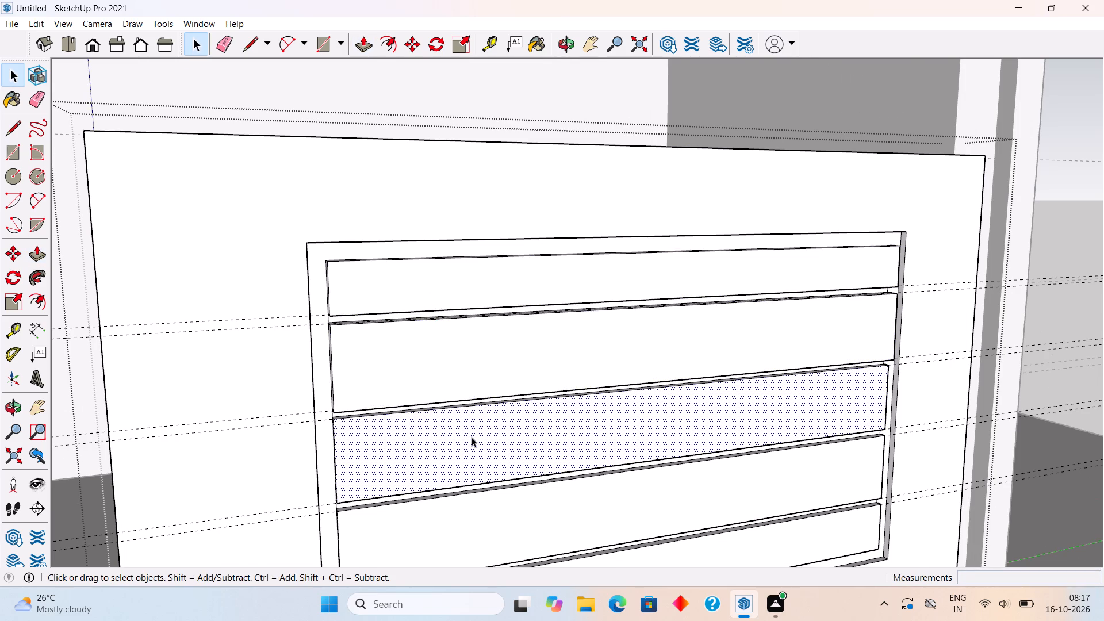
key("p")
left_click(471, 437)
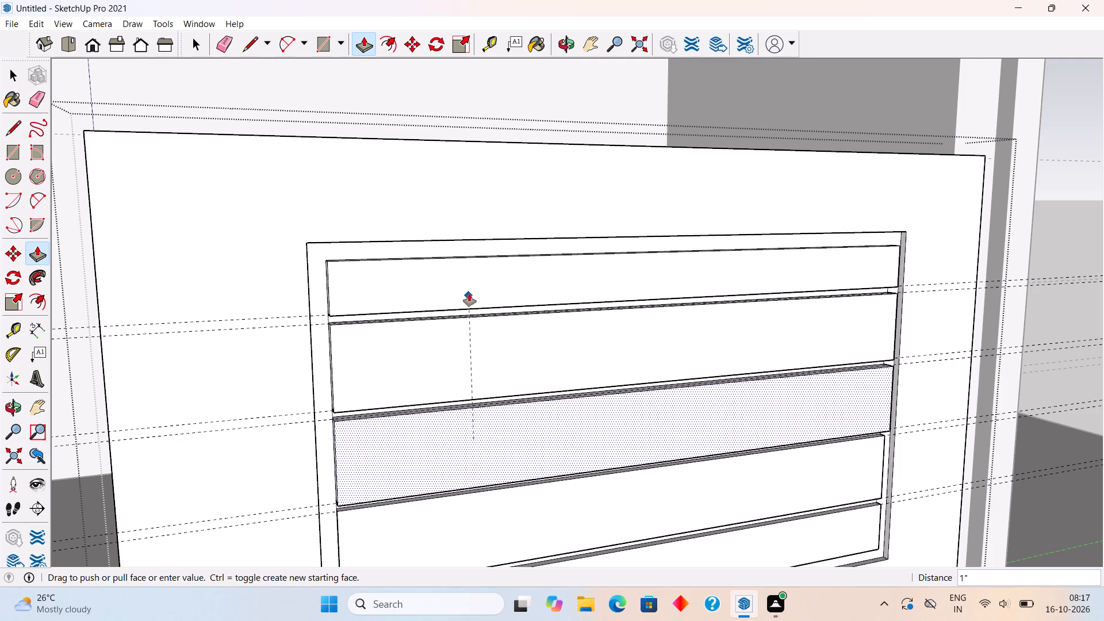
left_click(478, 284)
Pull the two lowest wide slat faces of the front panel outward by 1".
scroll(507, 331, "down", 2)
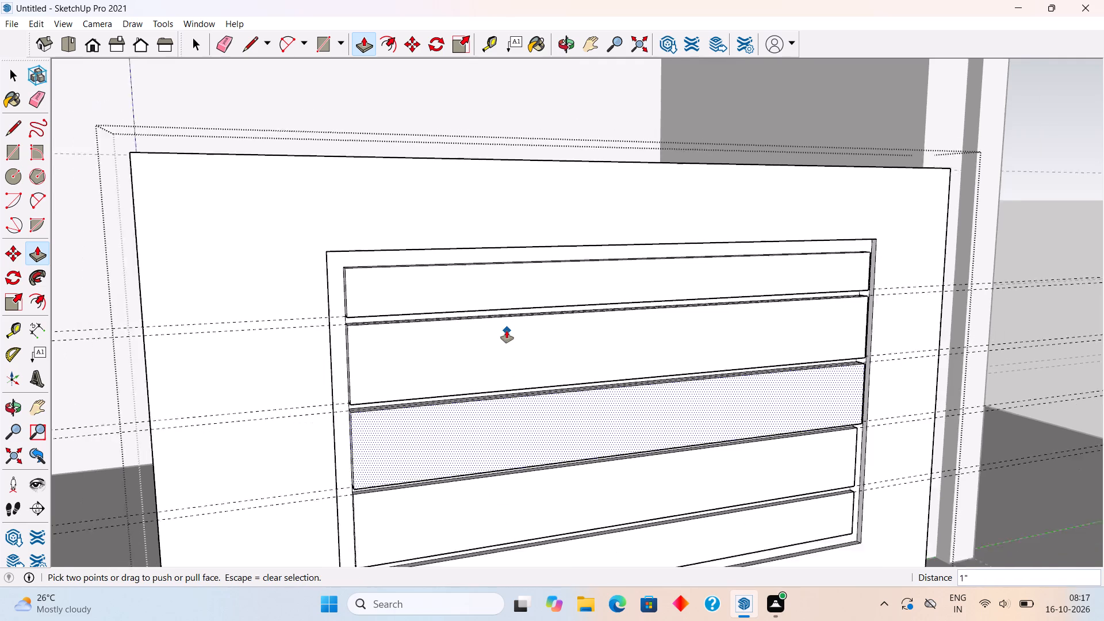
scroll(507, 331, "down", 4)
key("space")
left_click(504, 442)
key("p")
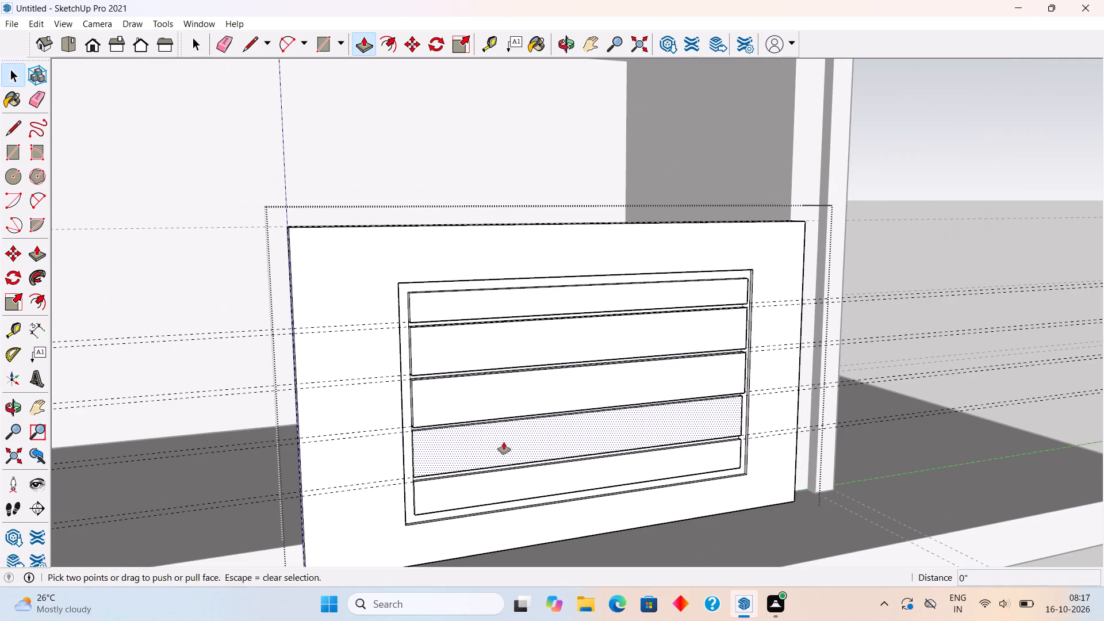
left_click(504, 442)
left_click(512, 389)
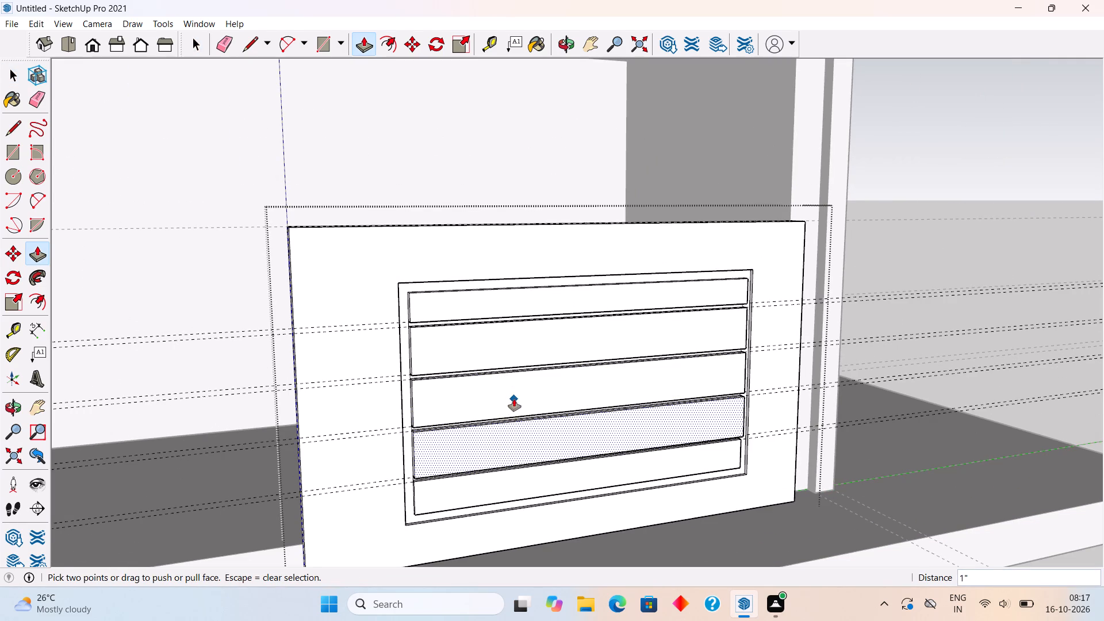
key("space")
left_click(511, 483)
key("p")
left_click(512, 482)
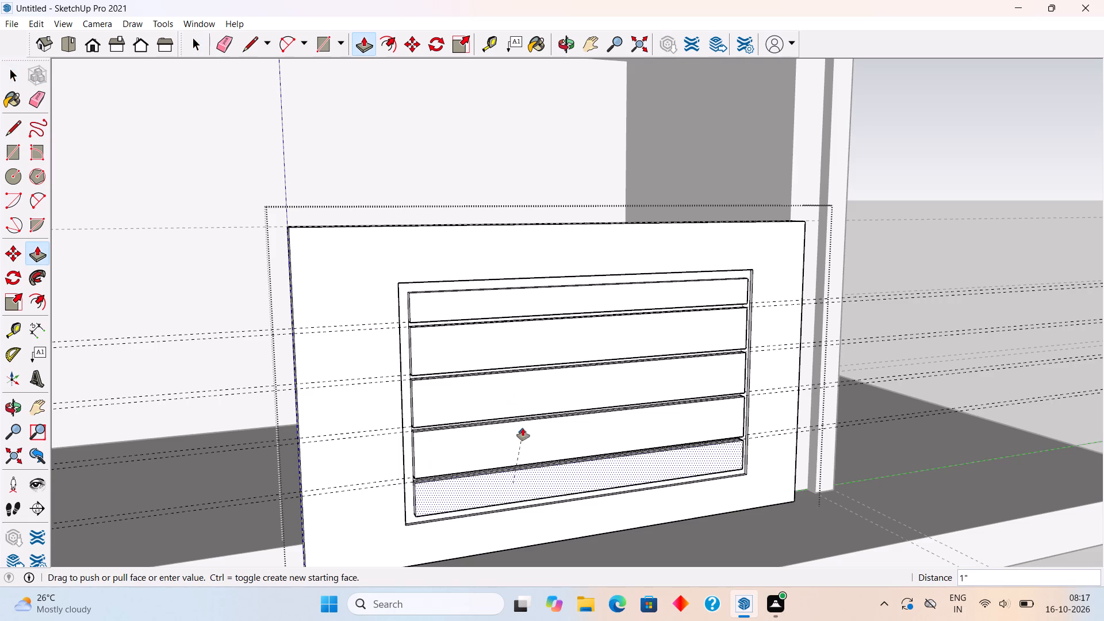
left_click(523, 428)
key("space")
scroll(524, 428, "down", 12)
left_click(827, 545)
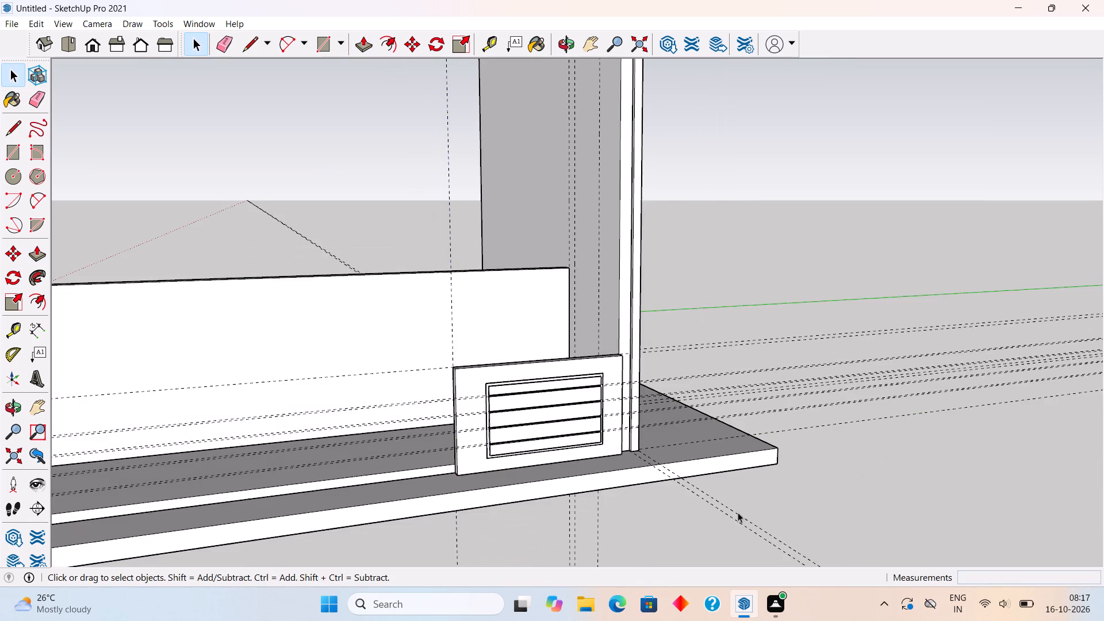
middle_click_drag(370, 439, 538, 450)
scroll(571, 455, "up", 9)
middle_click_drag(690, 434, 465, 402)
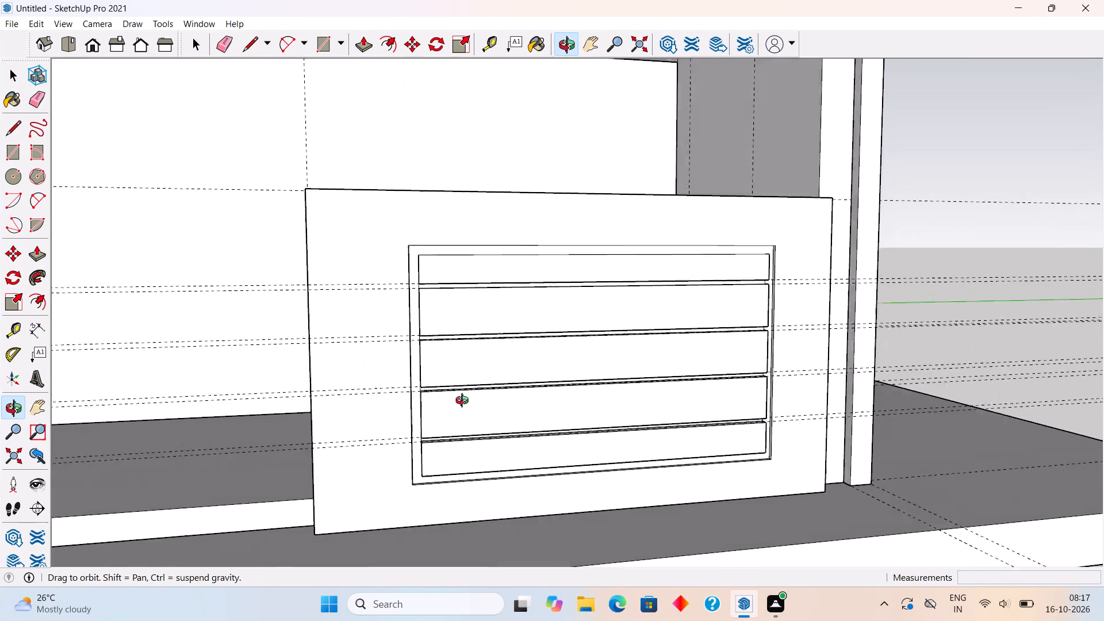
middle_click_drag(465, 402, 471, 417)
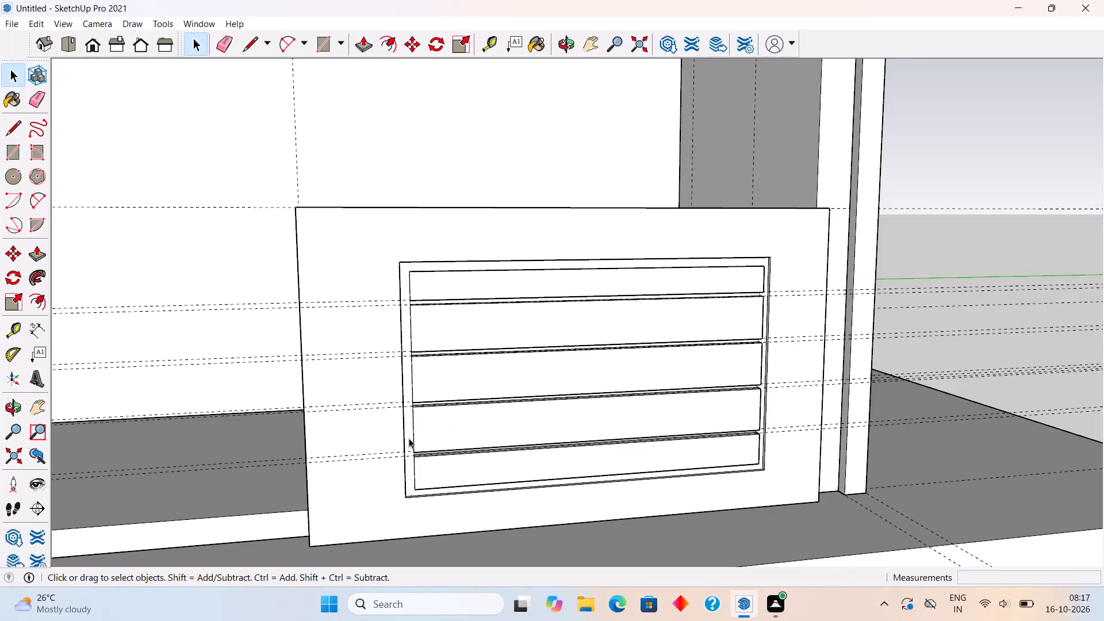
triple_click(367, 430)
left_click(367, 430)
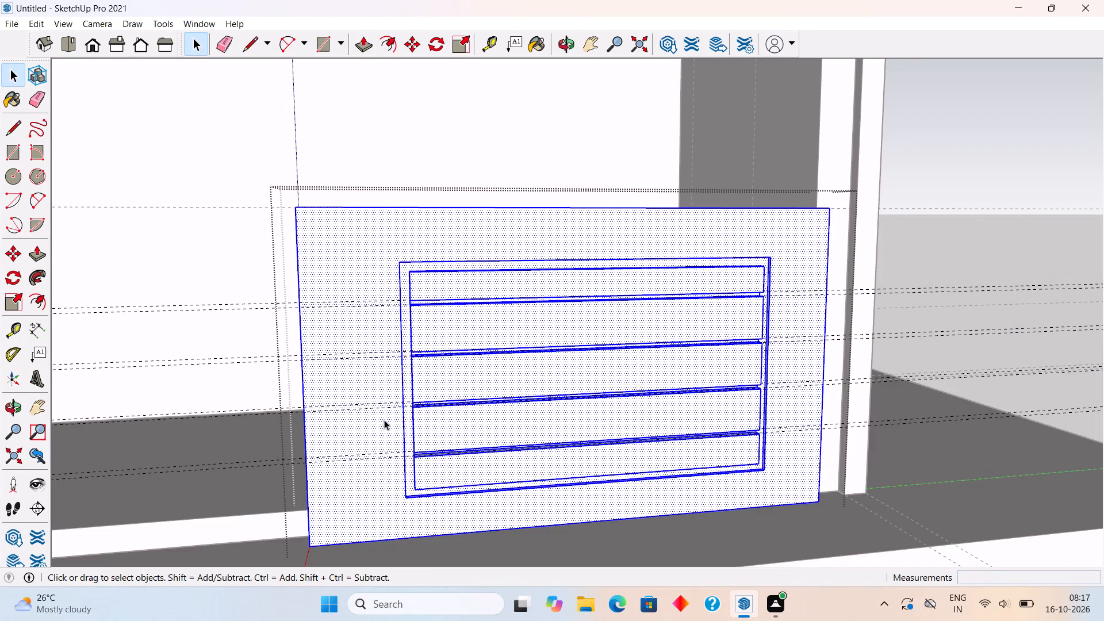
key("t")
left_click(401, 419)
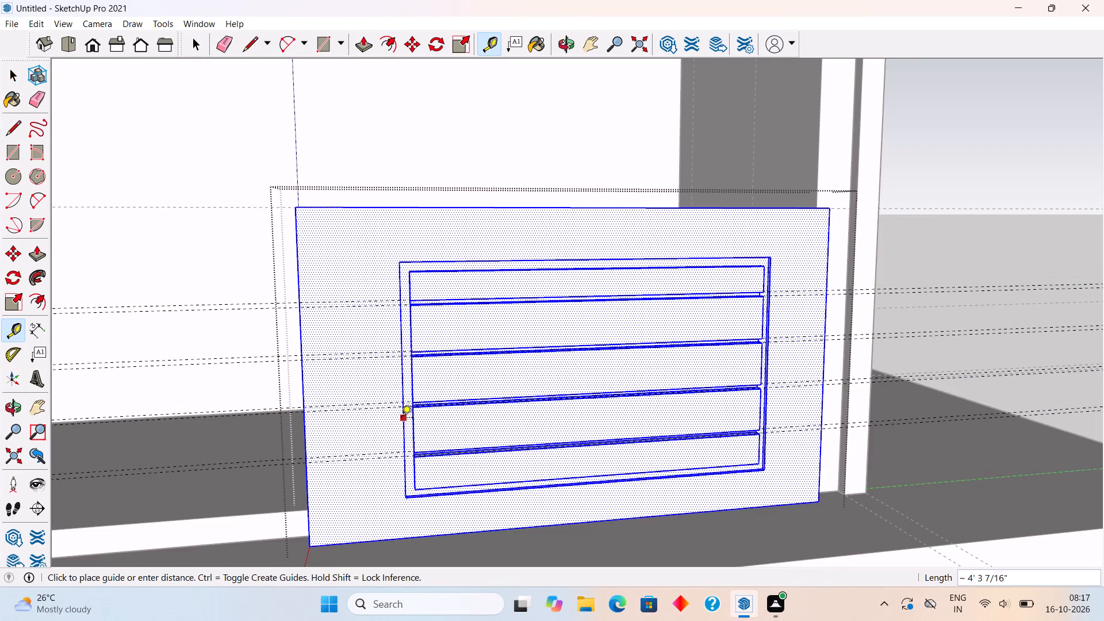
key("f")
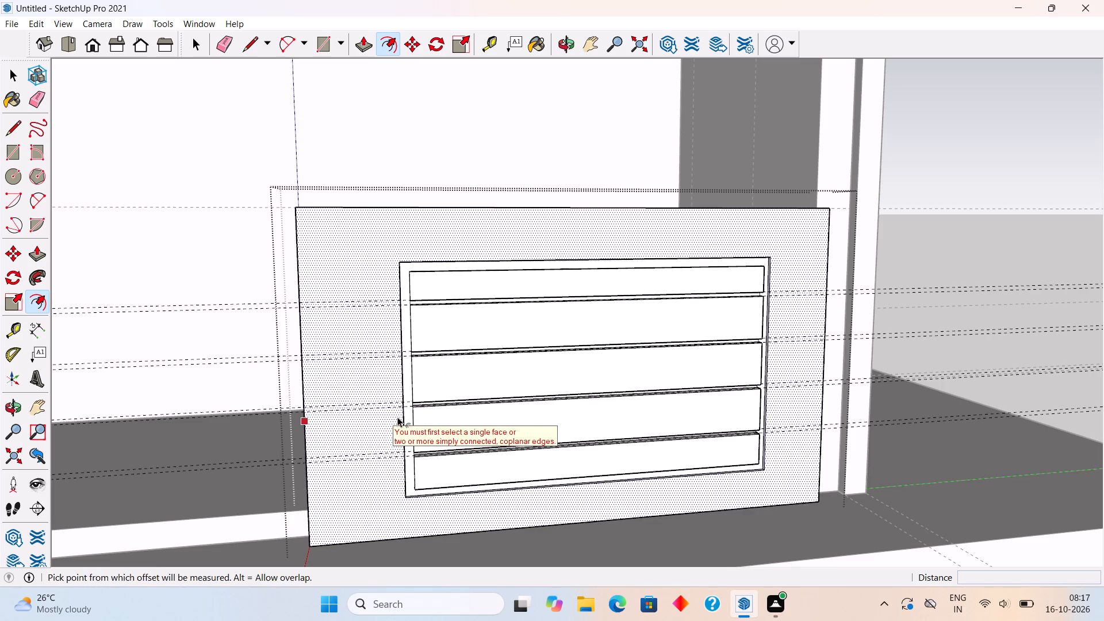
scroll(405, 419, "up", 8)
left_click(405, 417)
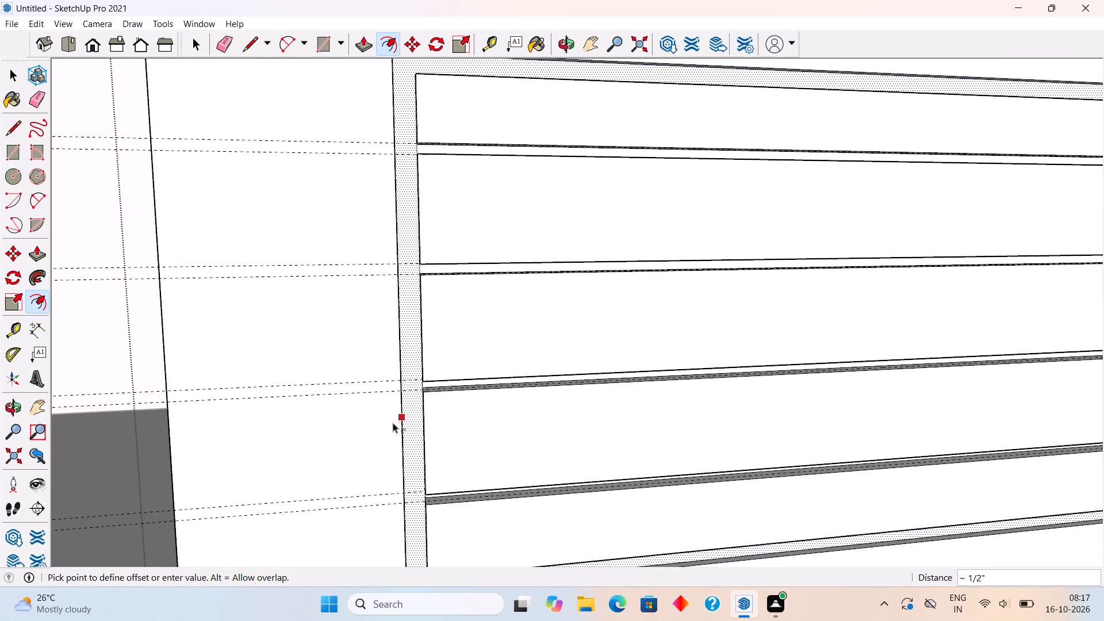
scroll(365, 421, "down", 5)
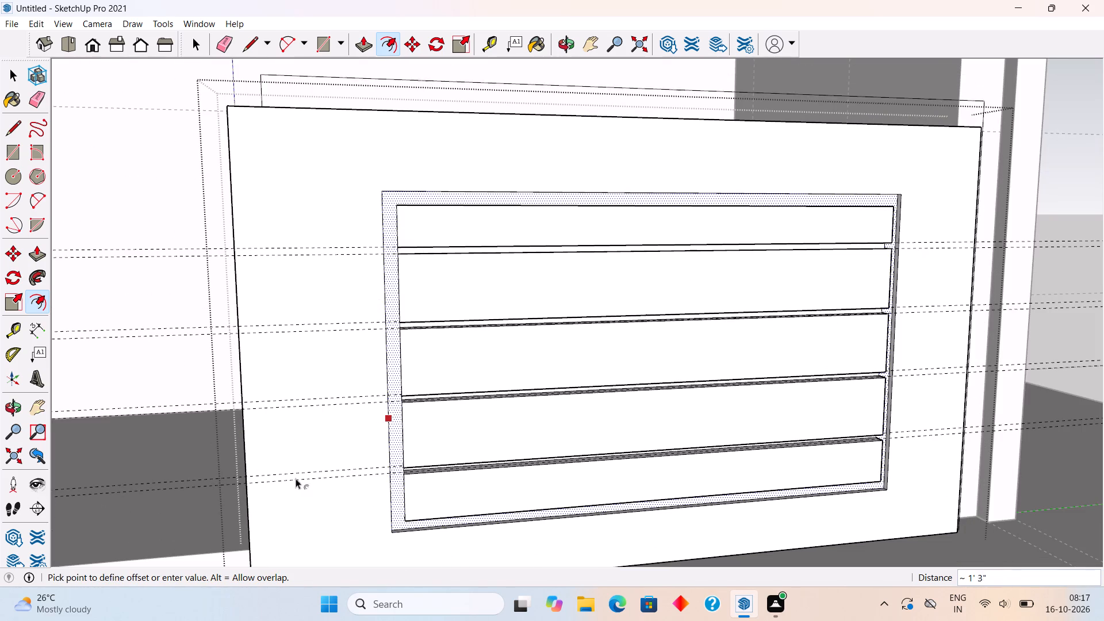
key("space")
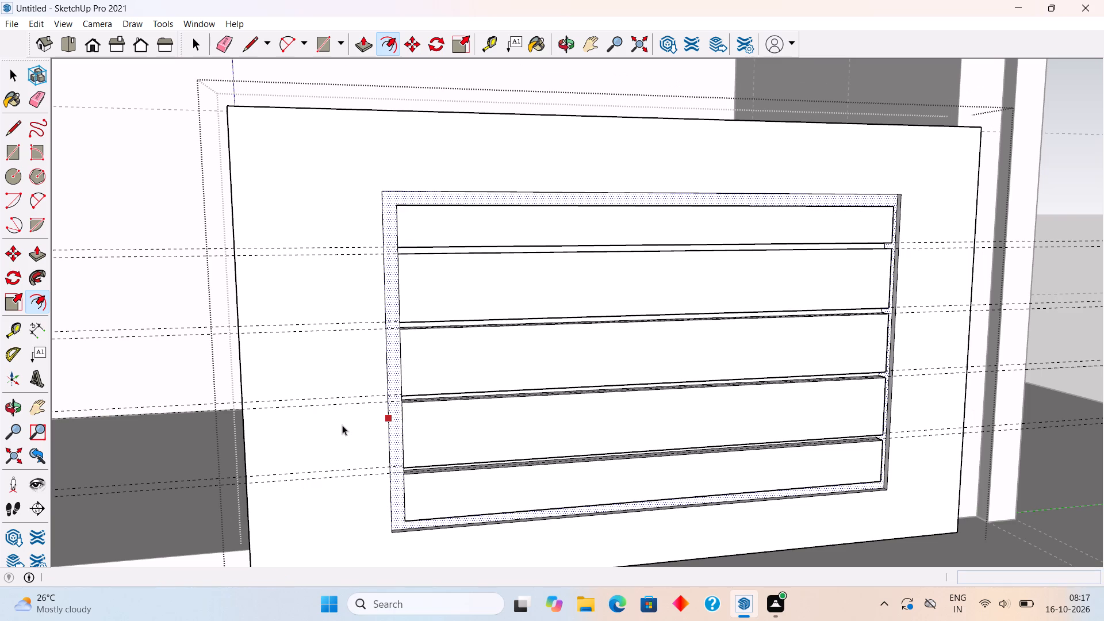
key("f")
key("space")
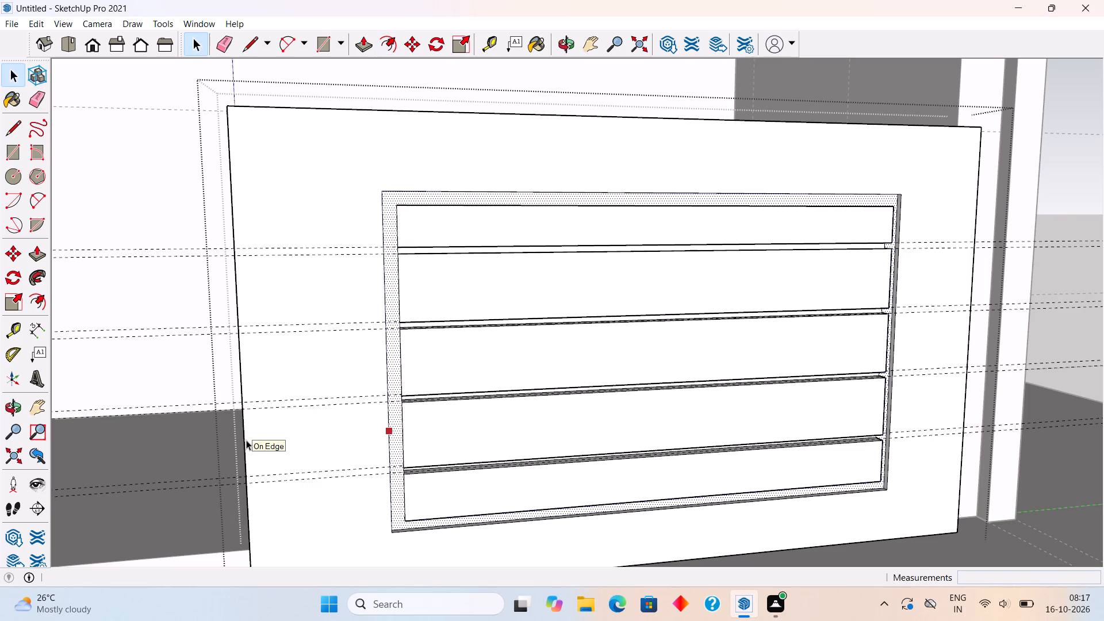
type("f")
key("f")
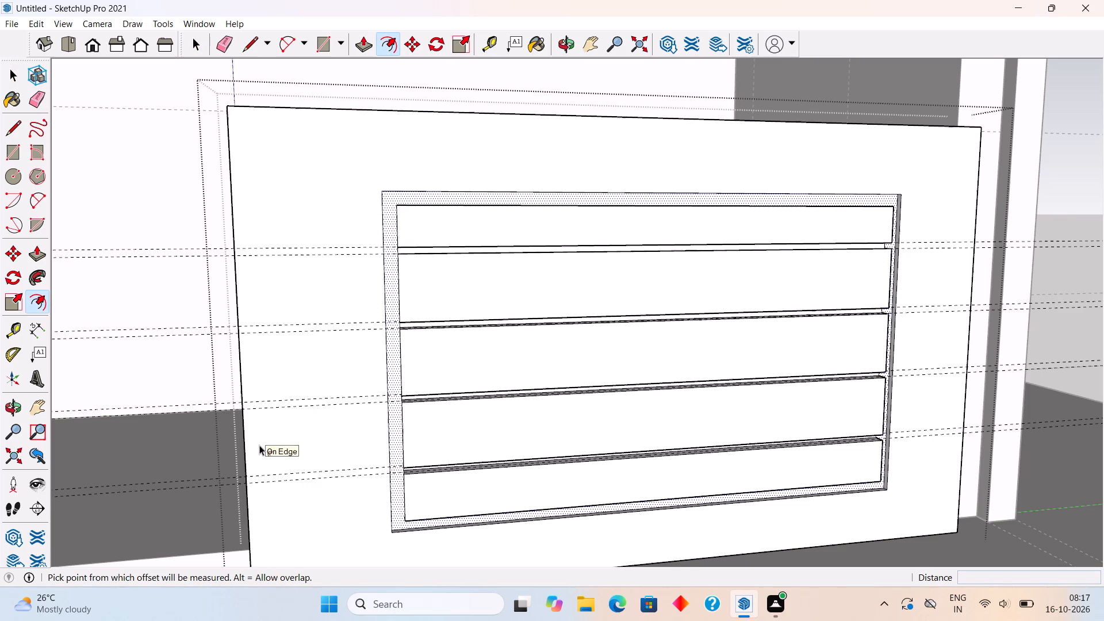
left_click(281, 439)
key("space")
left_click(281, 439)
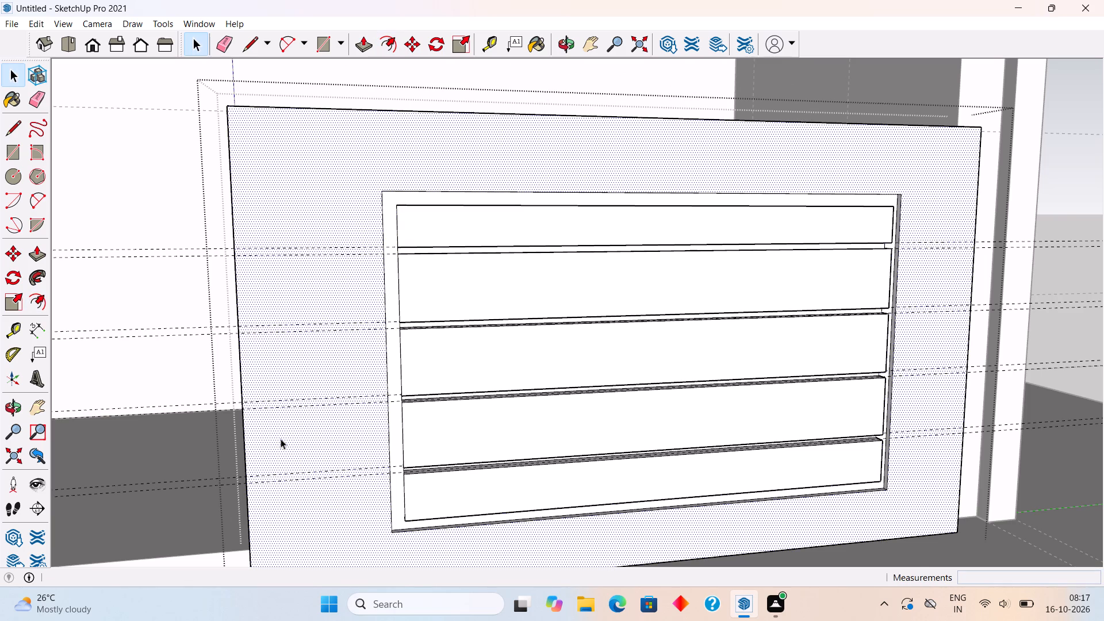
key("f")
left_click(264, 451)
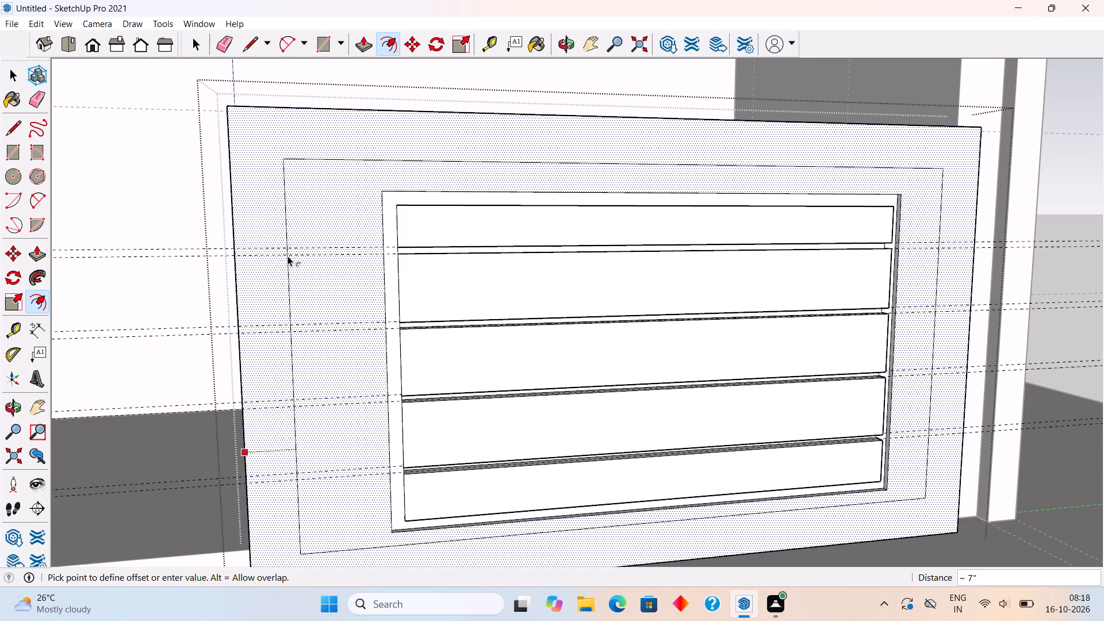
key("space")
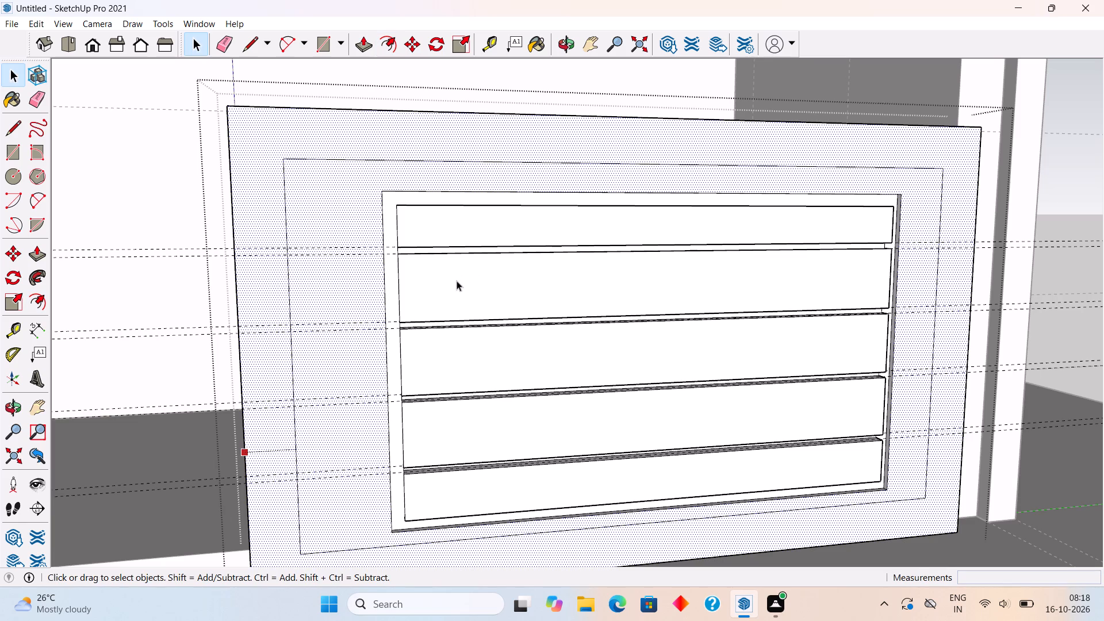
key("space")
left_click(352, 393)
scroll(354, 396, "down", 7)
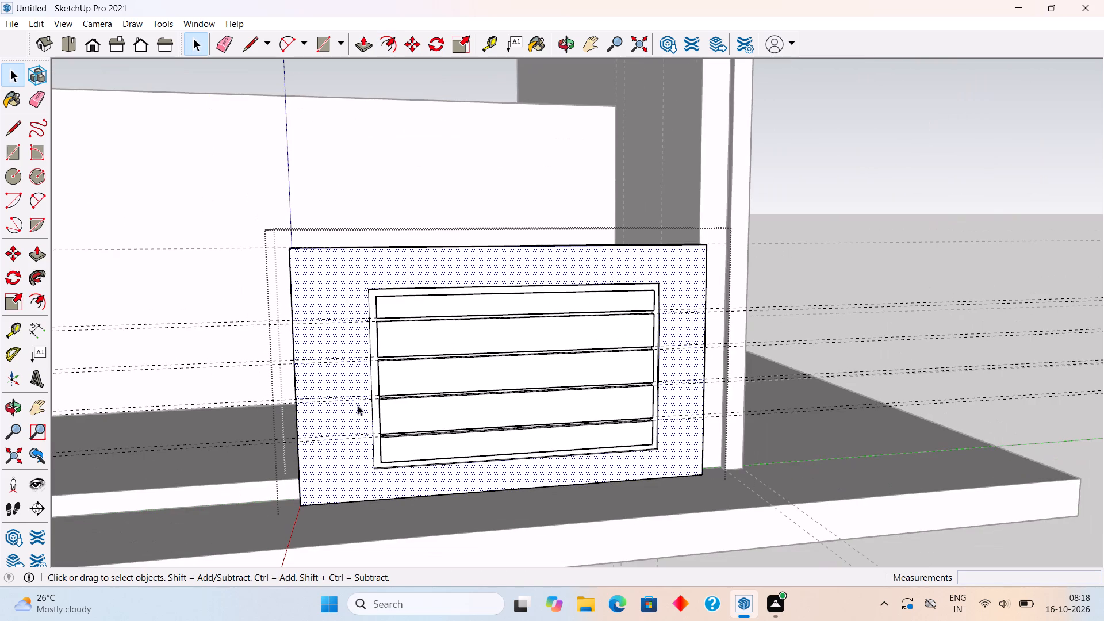
Close the front panel group to leave its editing mode.
left_click(821, 217)
Examine the front panel's slats, grooves and recessed border from several angles.
middle_click_drag(683, 386, 351, 380)
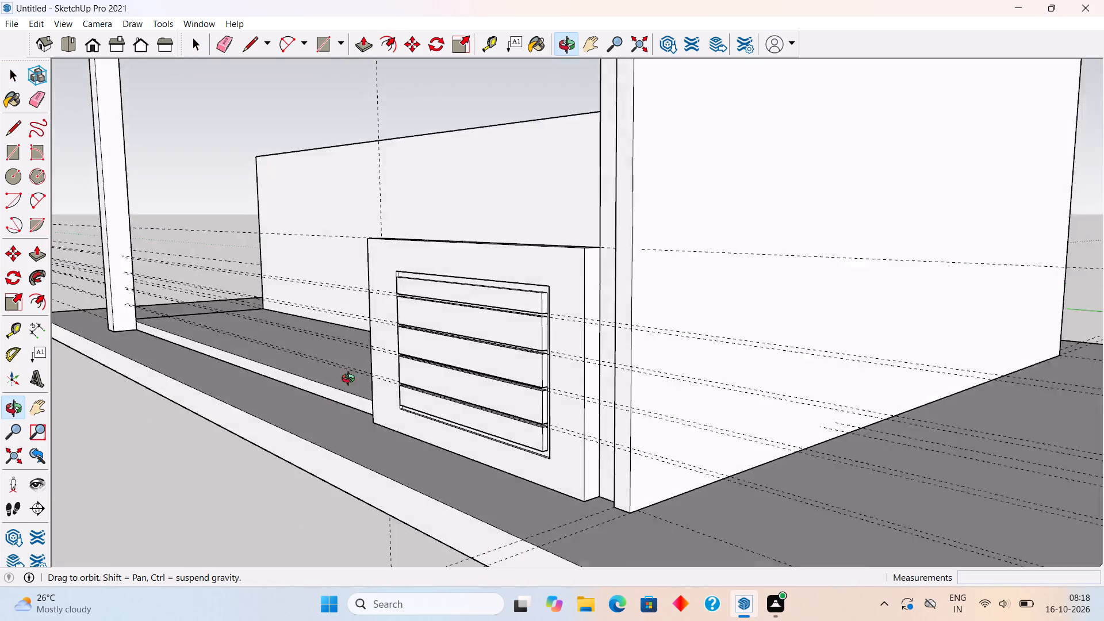
middle_click_drag(351, 380, 672, 398)
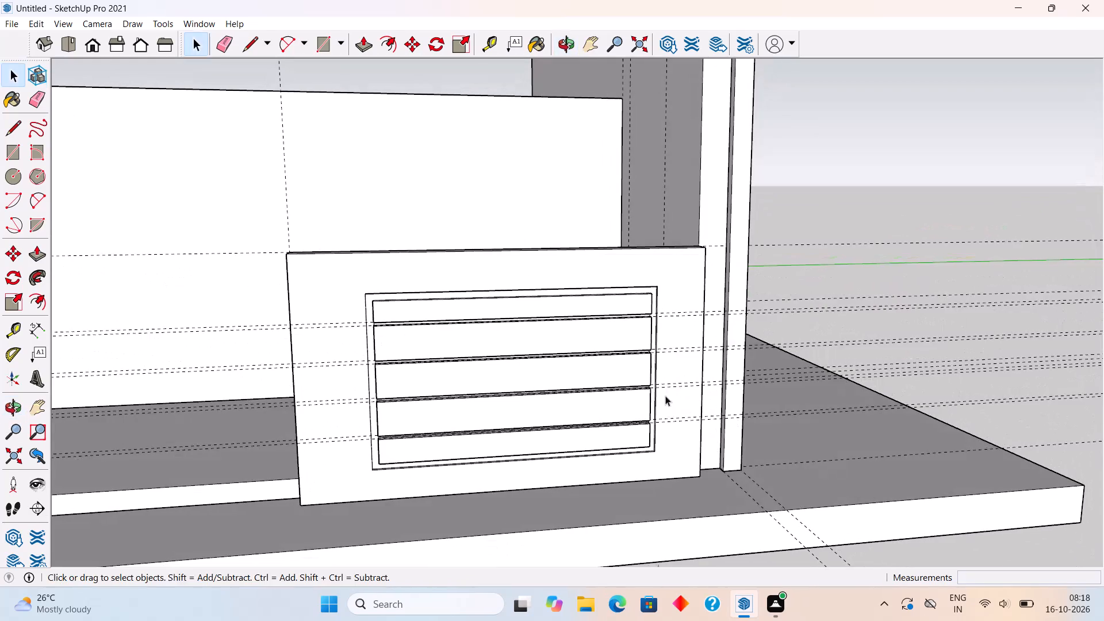
scroll(439, 387, "up", 4)
scroll(333, 372, "up", 3)
middle_click_drag(447, 340, 729, 329)
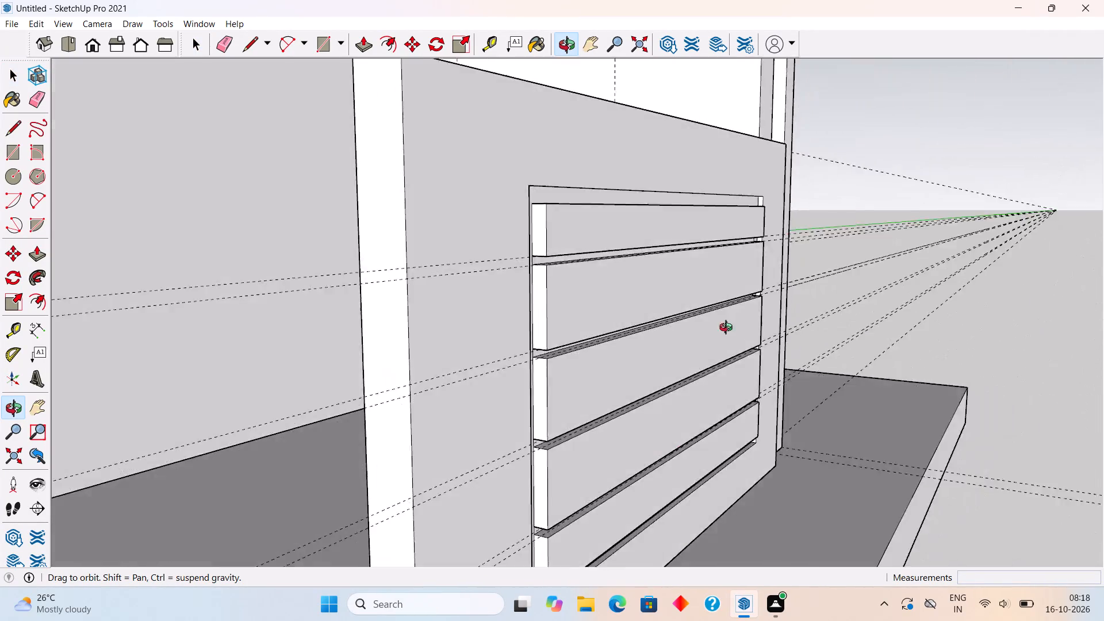
middle_click_drag(729, 329, 352, 319)
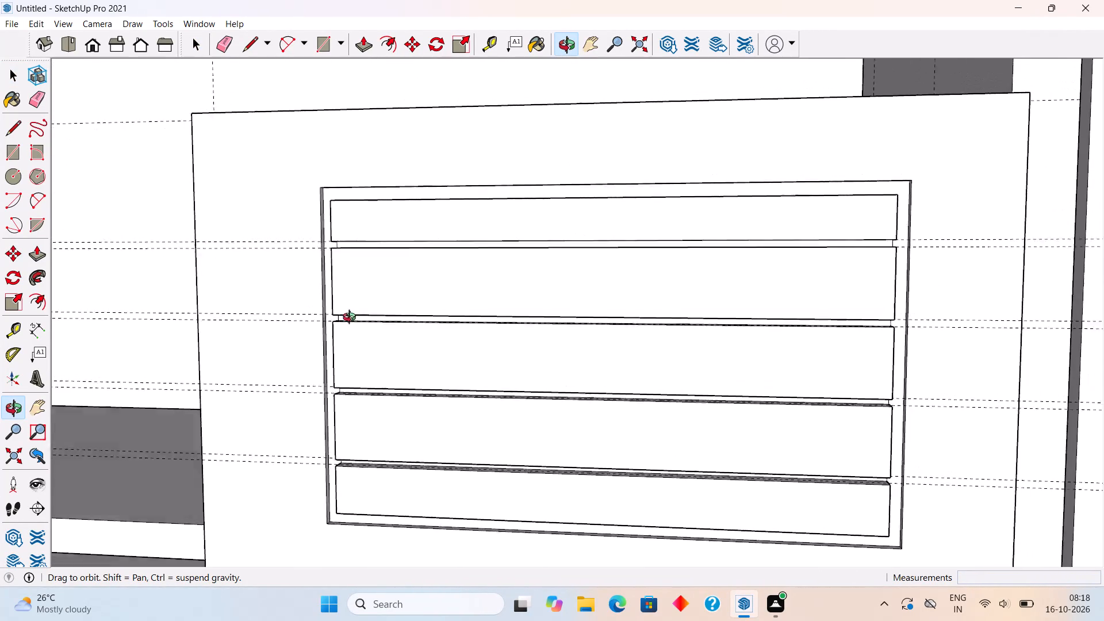
middle_click_drag(352, 319, 356, 324)
scroll(356, 324, "down", 12)
left_click(689, 144)
middle_click_drag(341, 351, 656, 310)
scroll(656, 310, "down", 6)
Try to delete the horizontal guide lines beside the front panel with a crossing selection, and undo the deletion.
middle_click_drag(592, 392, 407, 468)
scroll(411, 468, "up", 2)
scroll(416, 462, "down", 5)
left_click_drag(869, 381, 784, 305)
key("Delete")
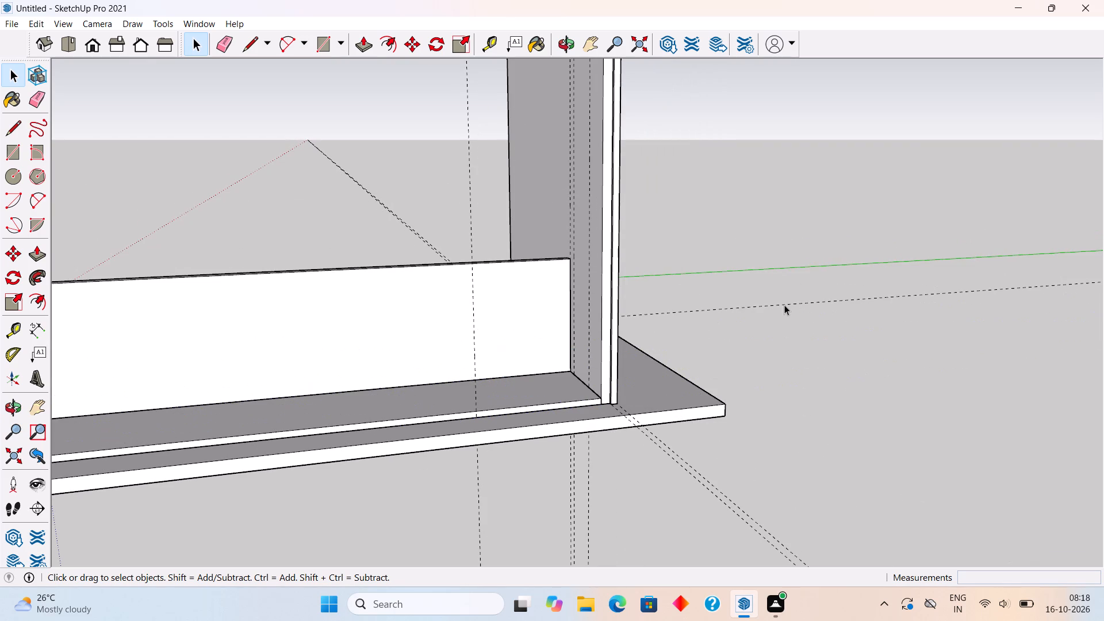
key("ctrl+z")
Delete all guides from the model at once.
key("space")
left_click(742, 250)
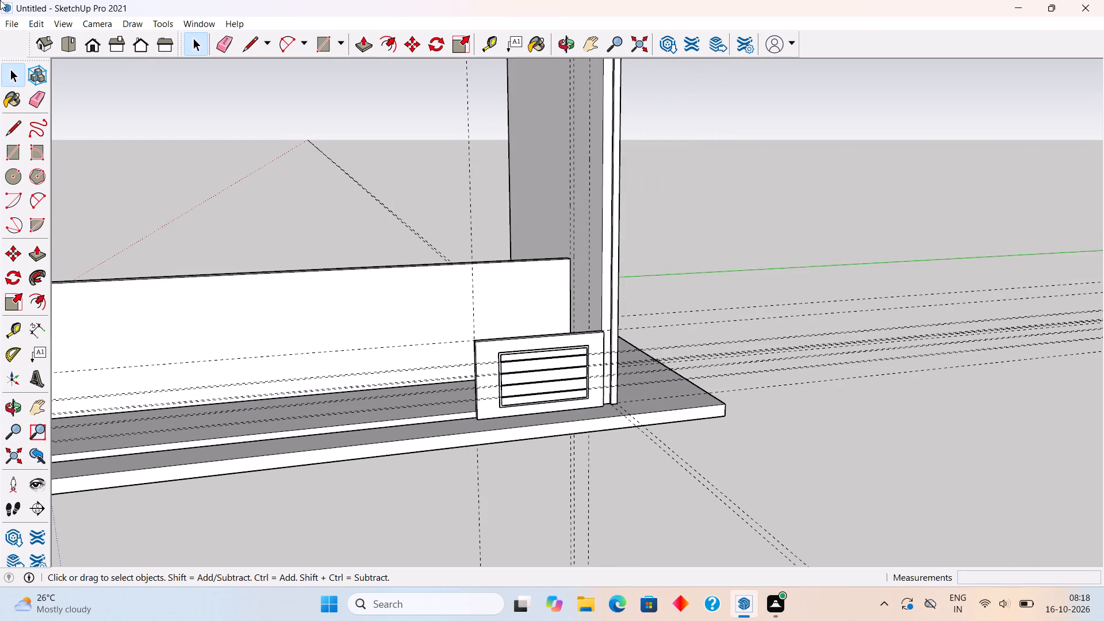
left_click(34, 27)
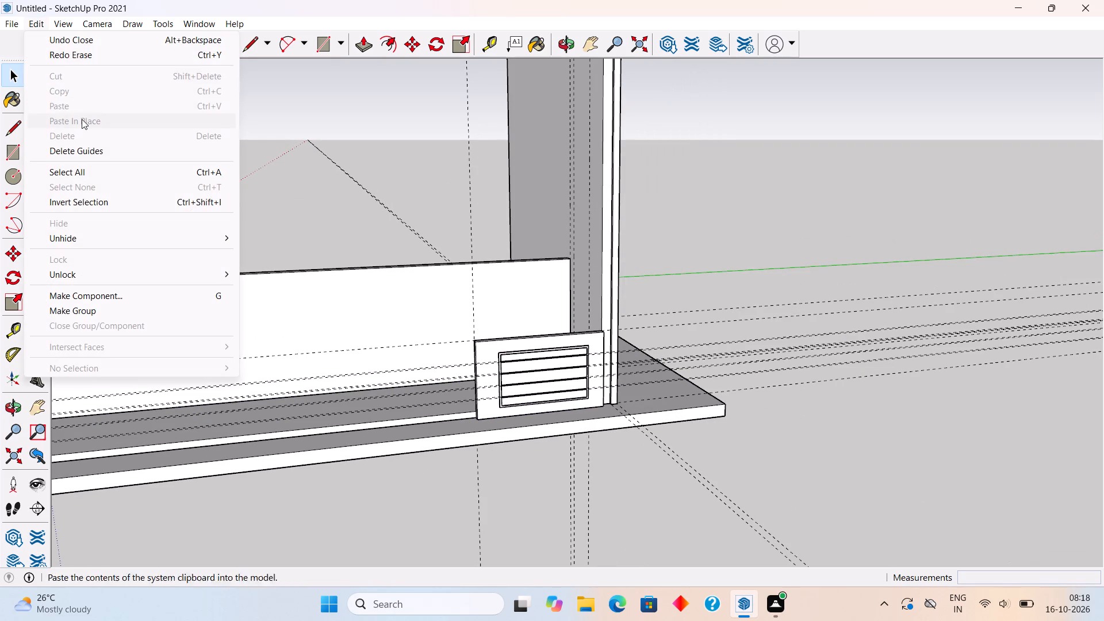
left_click(102, 151)
left_click(801, 301)
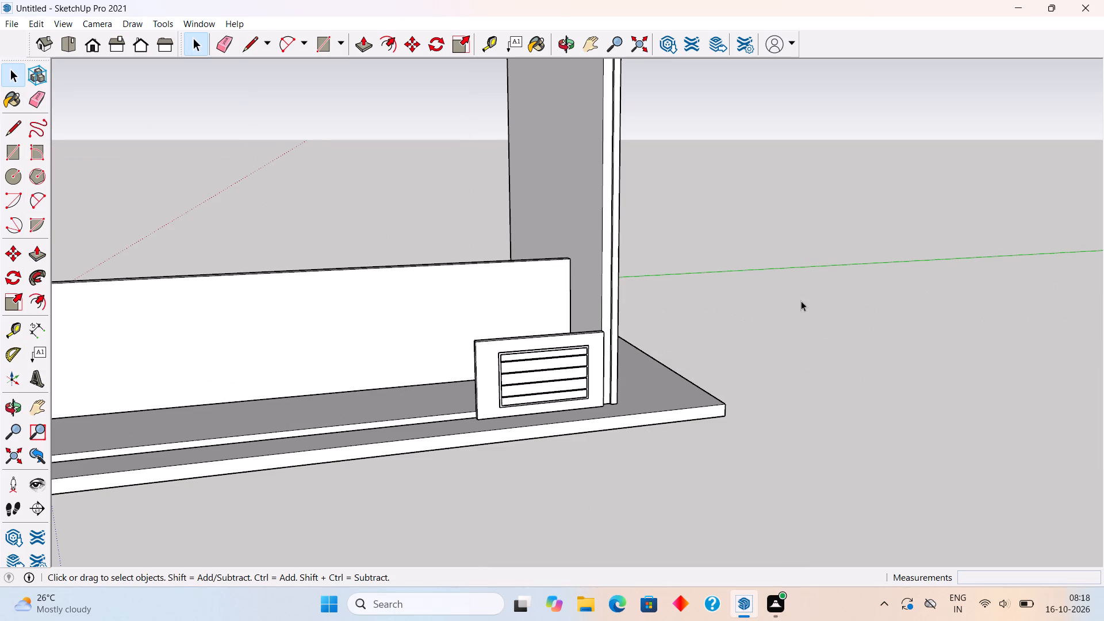
Draw a 6" by 6' rectangle covering the free end face of the front panel.
middle_click_drag(483, 412, 412, 402)
scroll(243, 378, "up", 5)
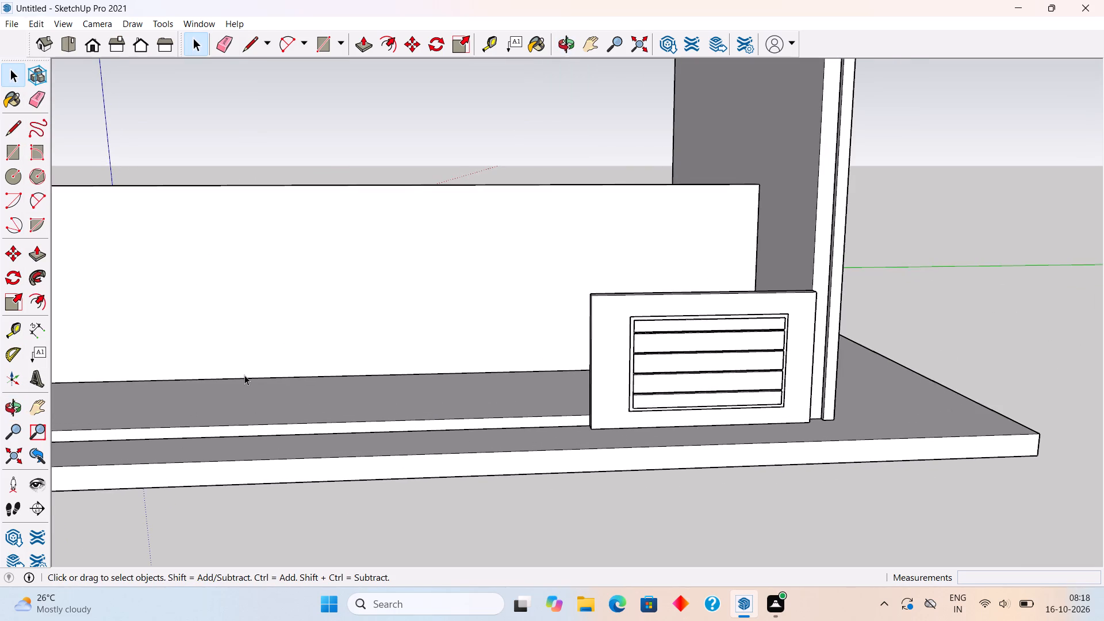
scroll(244, 375, "up", 1)
middle_click_drag(280, 394, 519, 358)
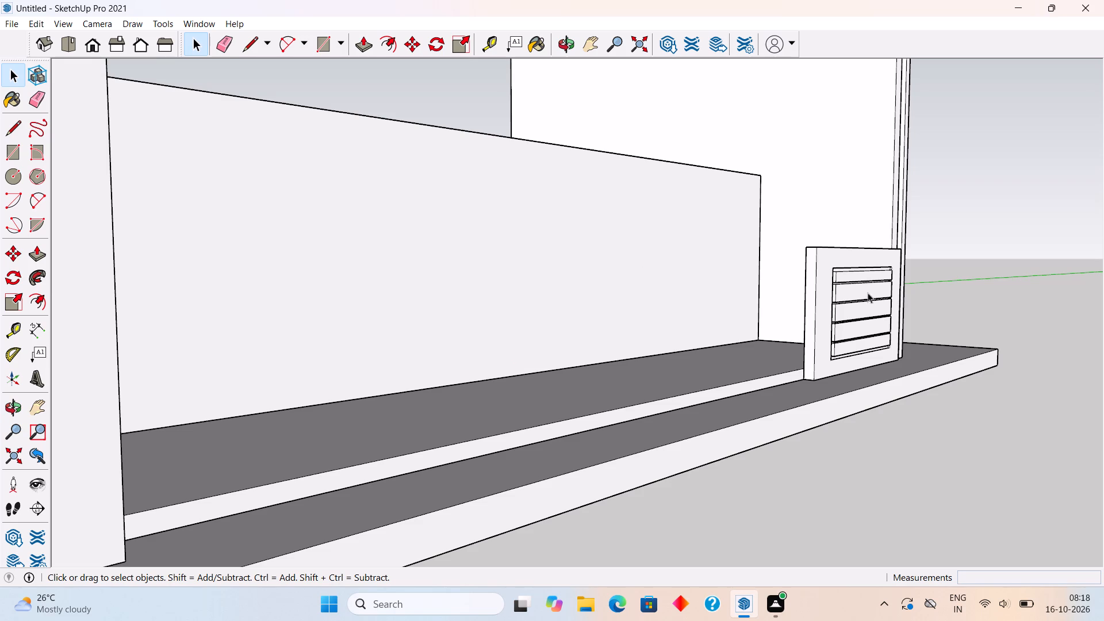
scroll(861, 289, "up", 1)
middle_click_drag(850, 312, 989, 405)
scroll(780, 361, "down", 4)
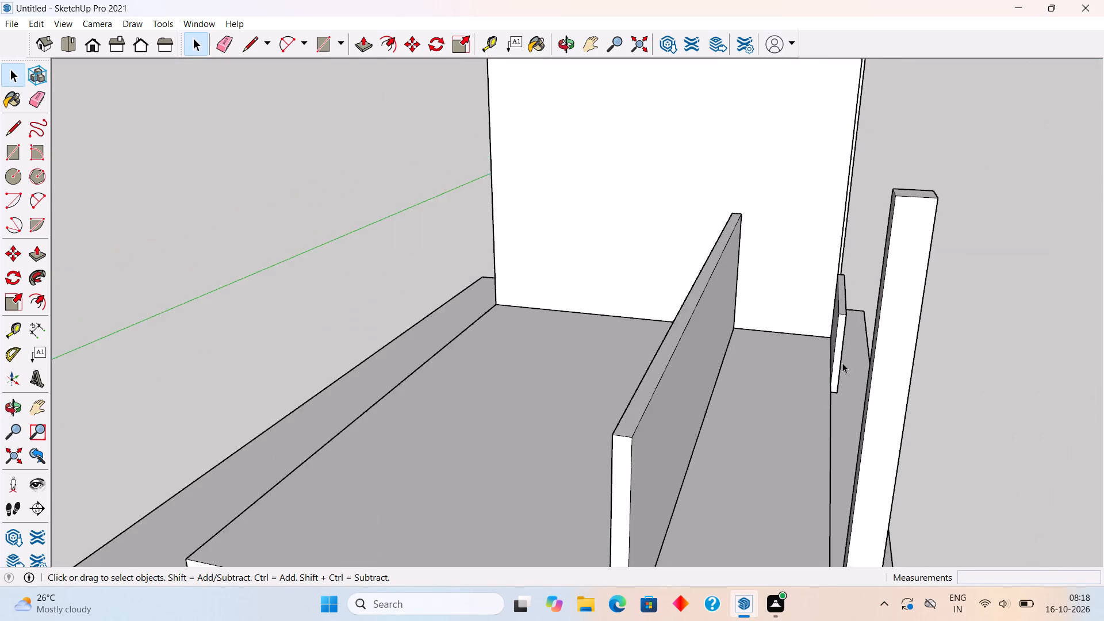
scroll(849, 362, "up", 10)
key("r")
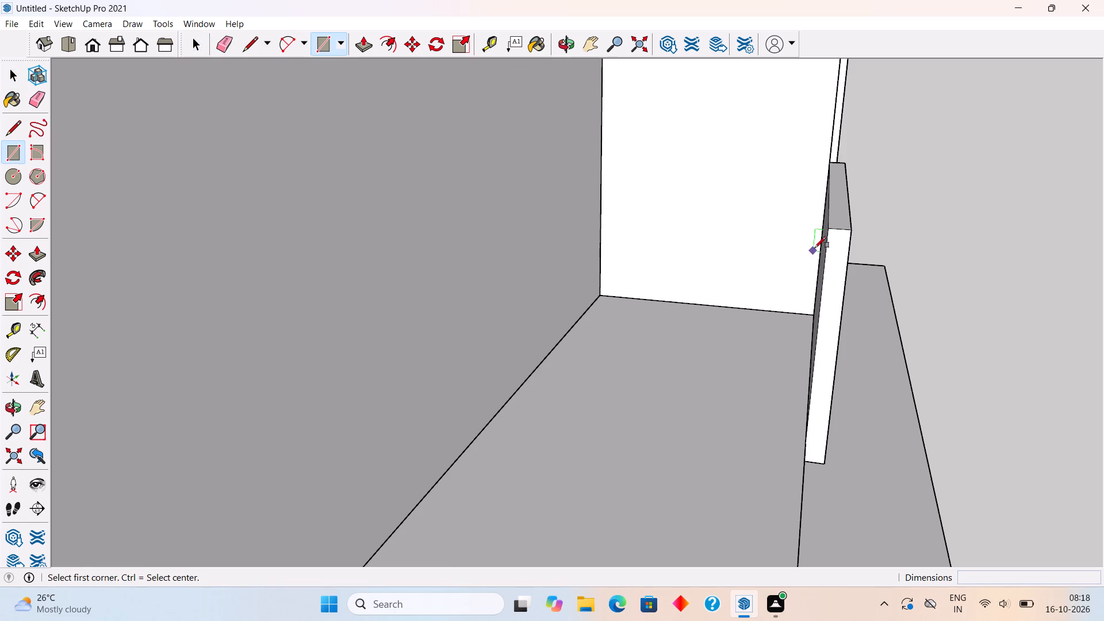
left_click(831, 233)
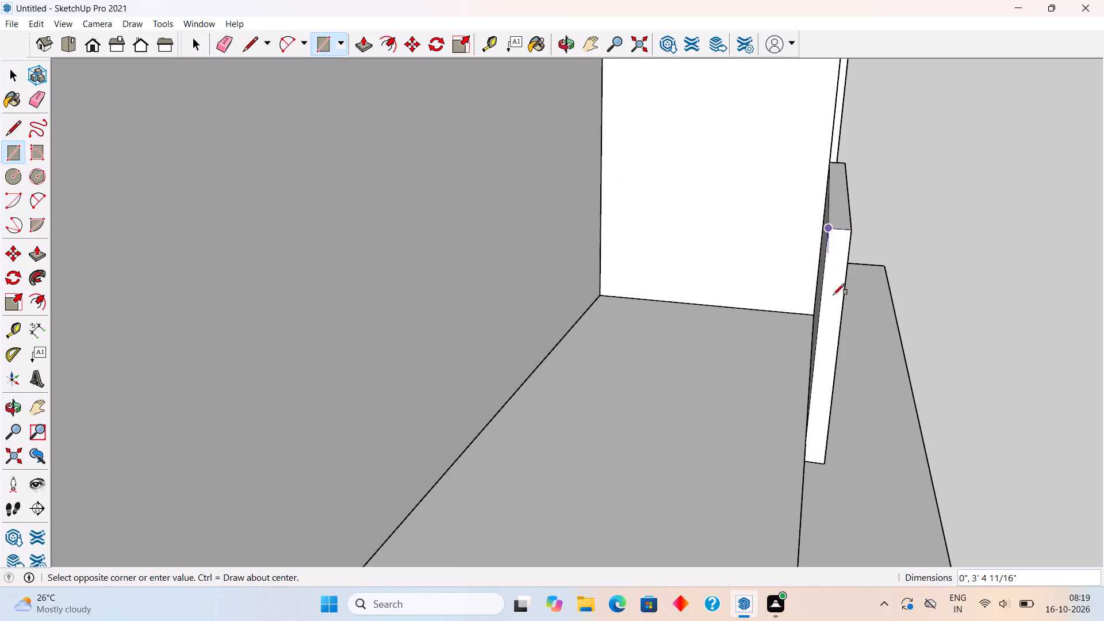
left_click(826, 465)
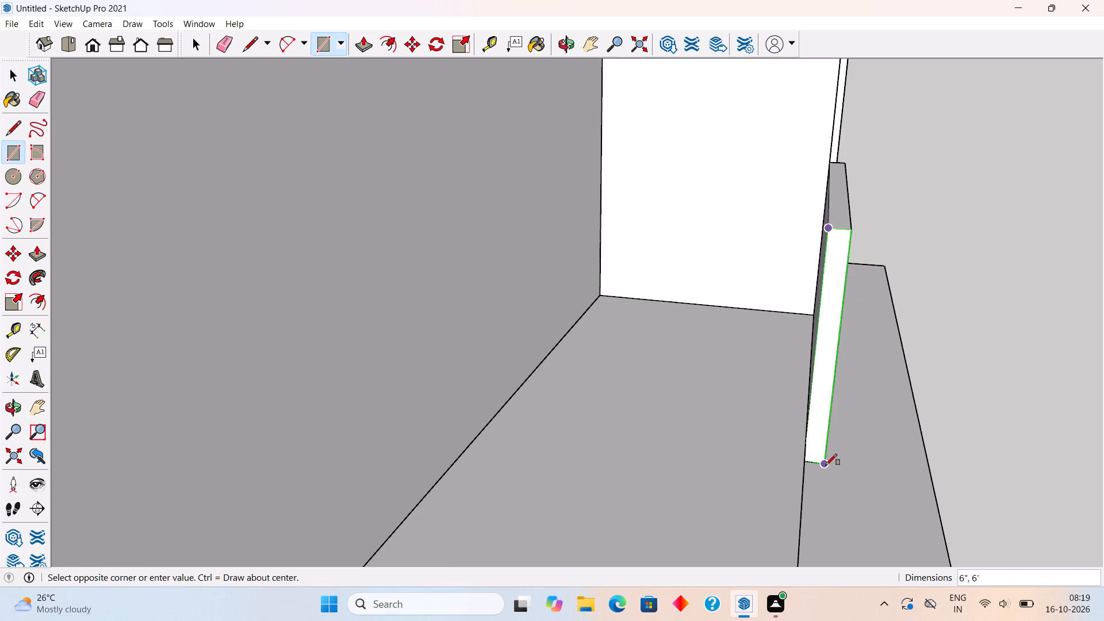
Pull the rectangle on the panel's free end outward by 1' to form a solid block.
key("p")
left_click(823, 446)
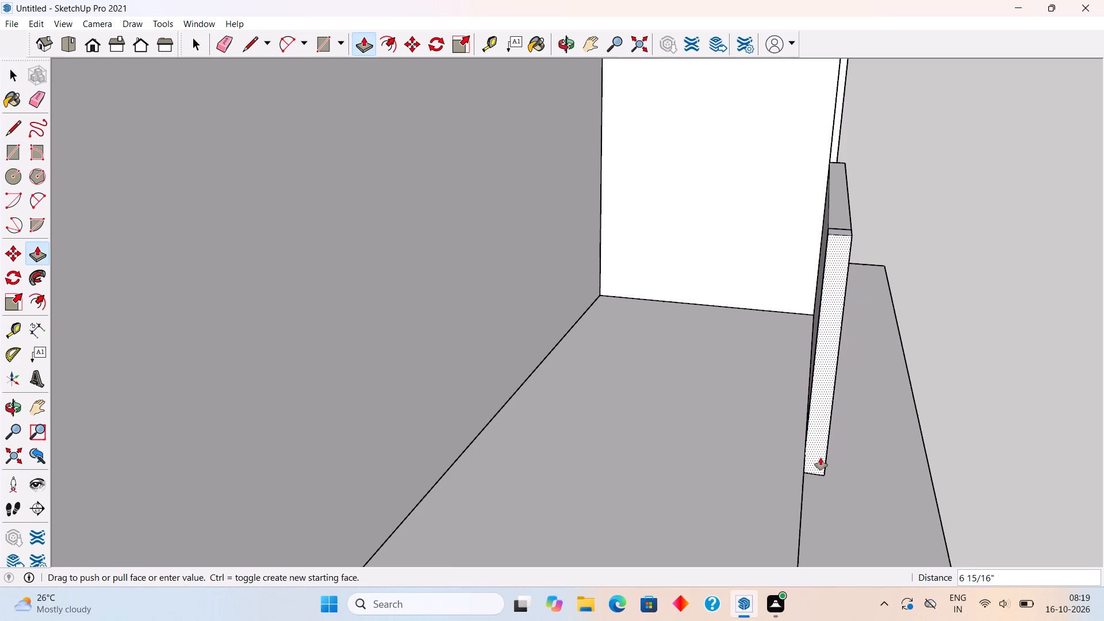
type("1'")
key("Return")
key("space")
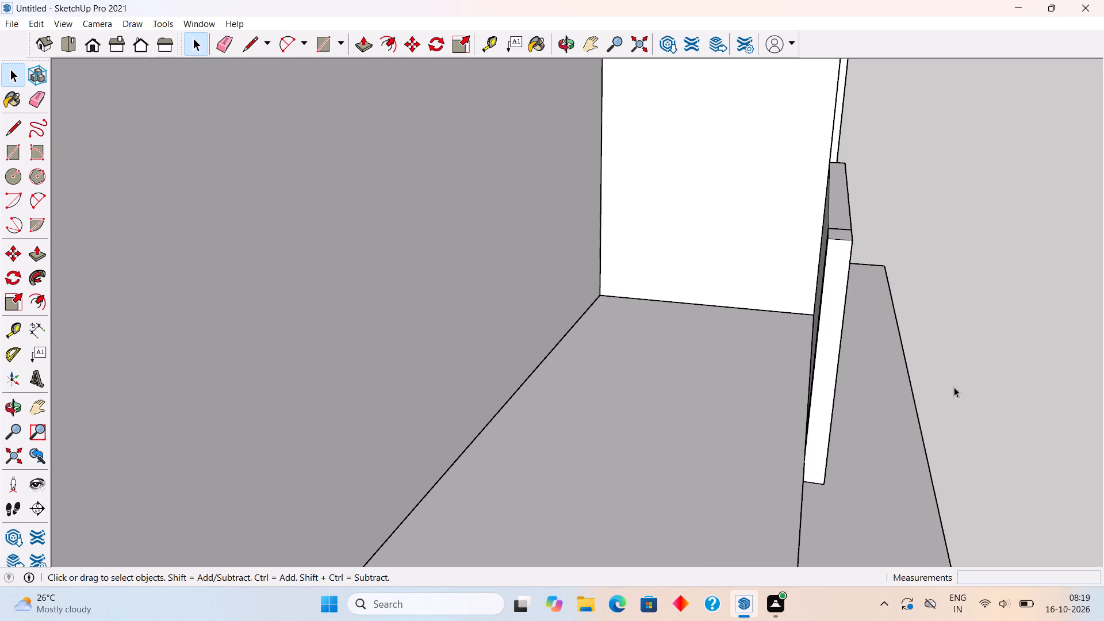
Make a group of the whole 1' long block at the end of the front panel.
middle_click_drag(954, 386, 653, 337)
scroll(653, 337, "down", 4)
middle_click_drag(481, 354, 504, 322)
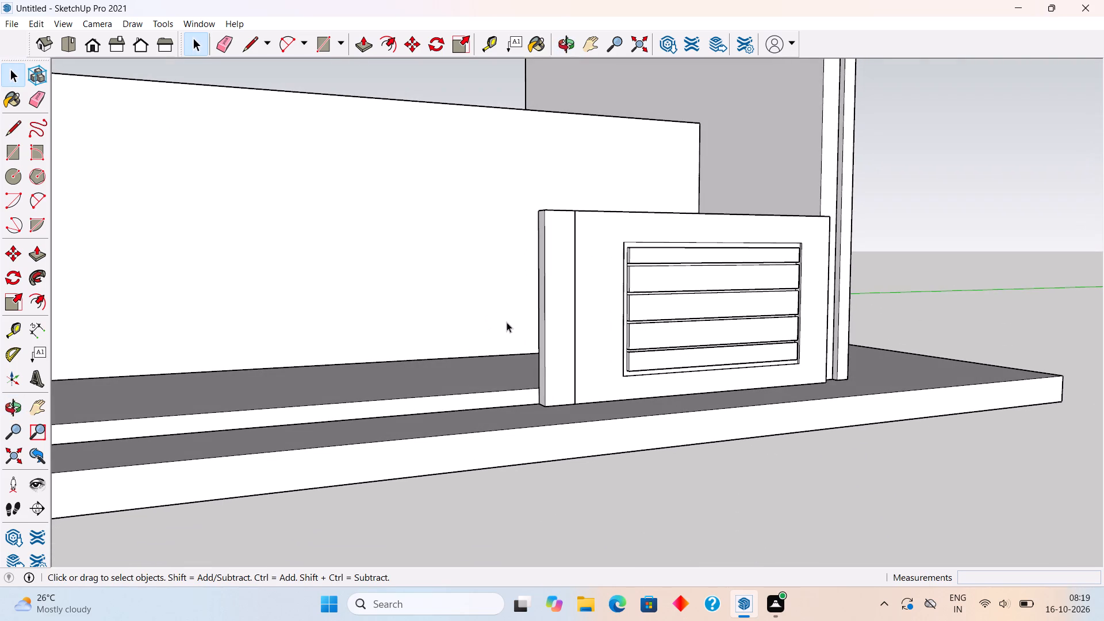
middle_click_drag(540, 334, 625, 450)
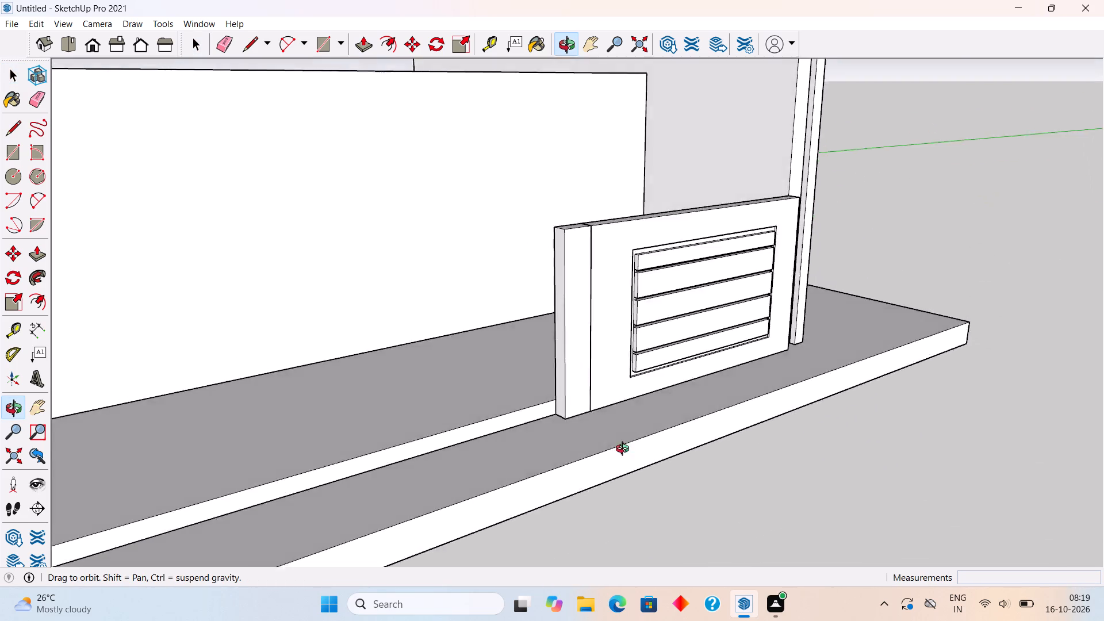
middle_click_drag(625, 450, 639, 573)
scroll(570, 391, "up", 2)
triple_click(577, 381)
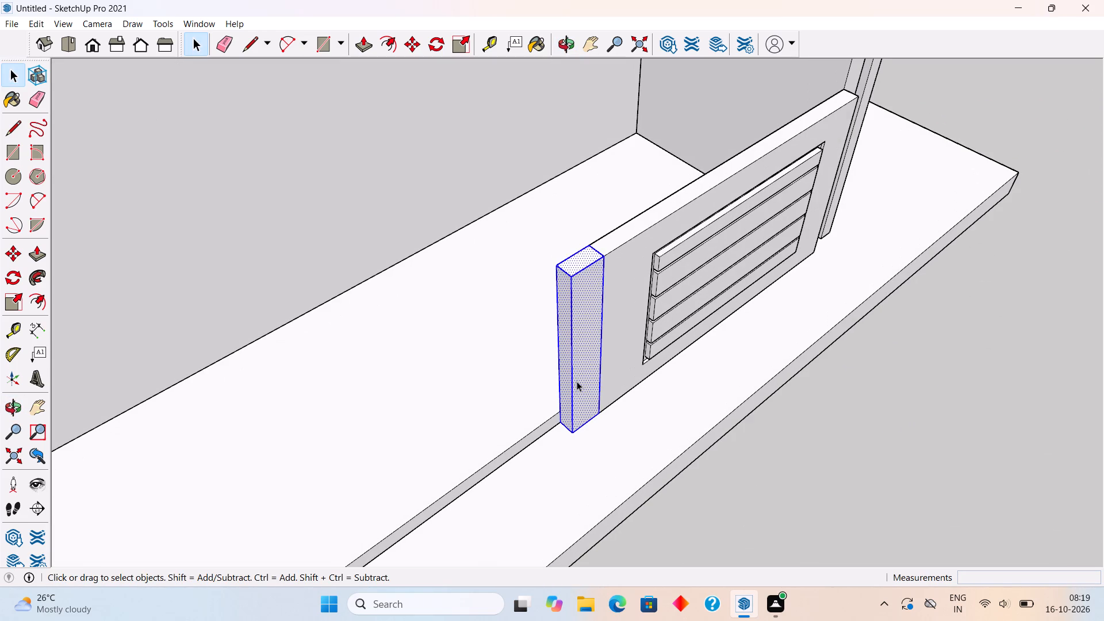
right_click(577, 381)
left_click(660, 284)
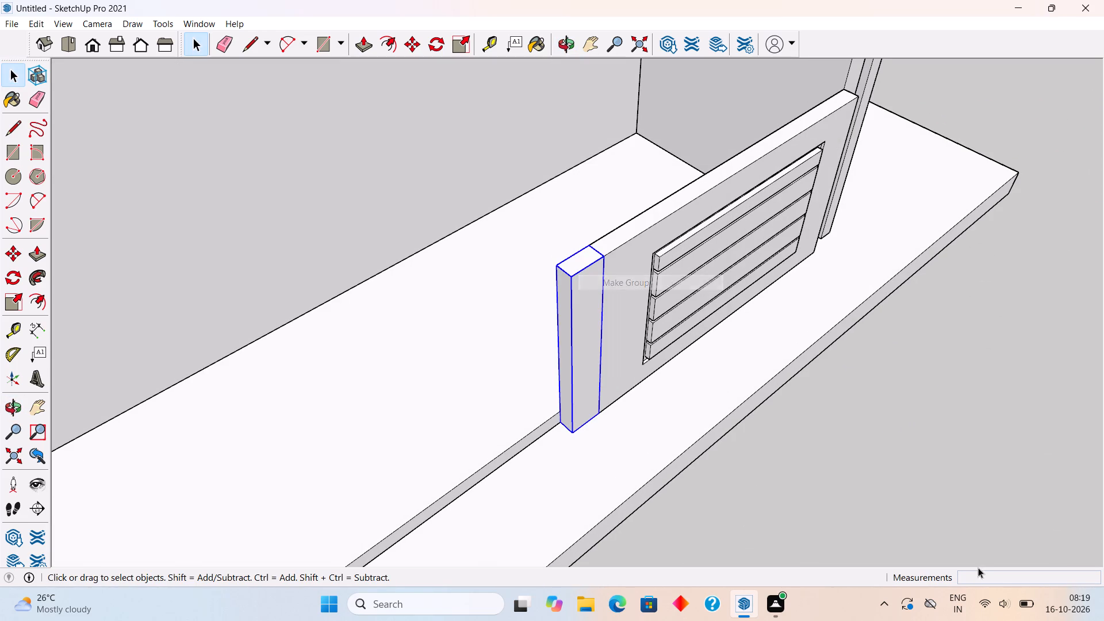
left_click(979, 568)
Draw a 6" by 6' rectangle on the outer end face of the 1' block.
middle_click_drag(826, 311, 1094, 270)
left_click(1094, 271)
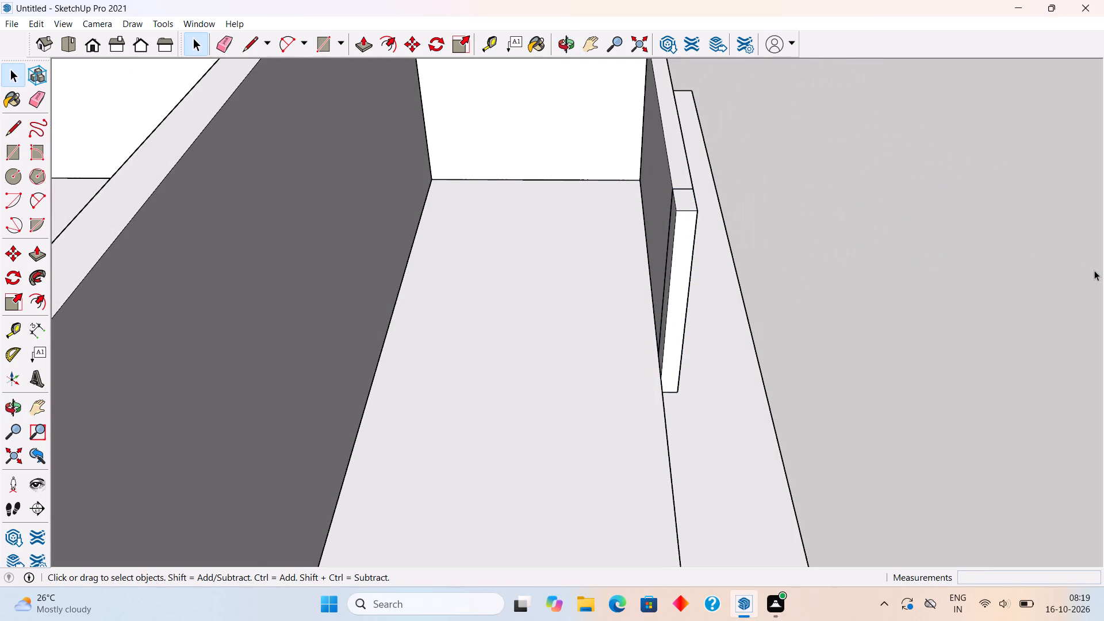
key("r")
left_click(682, 213)
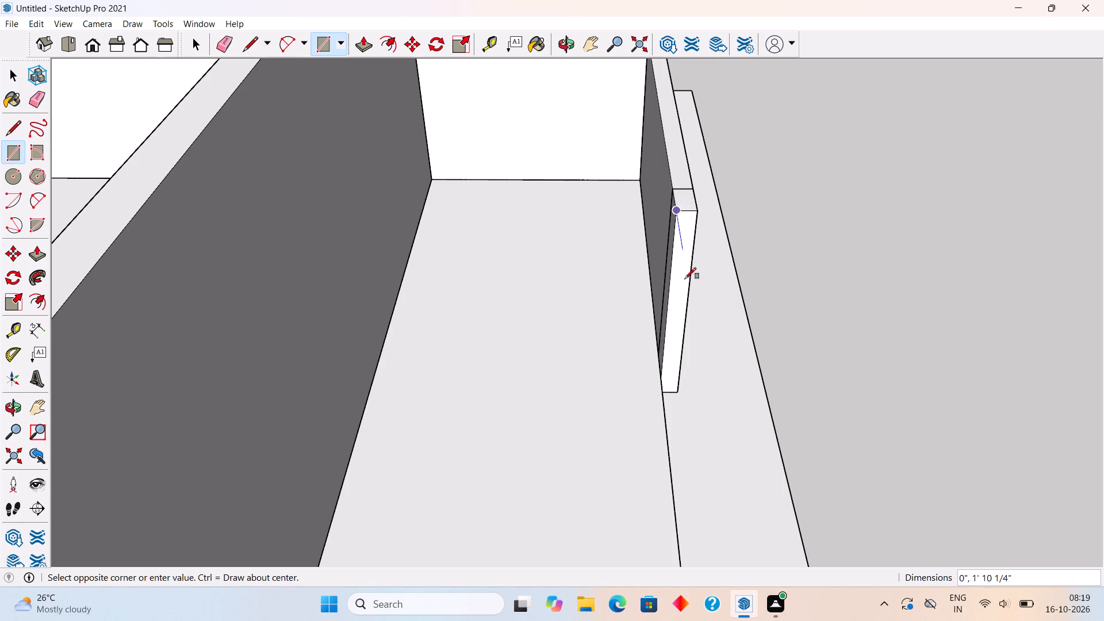
left_click(678, 392)
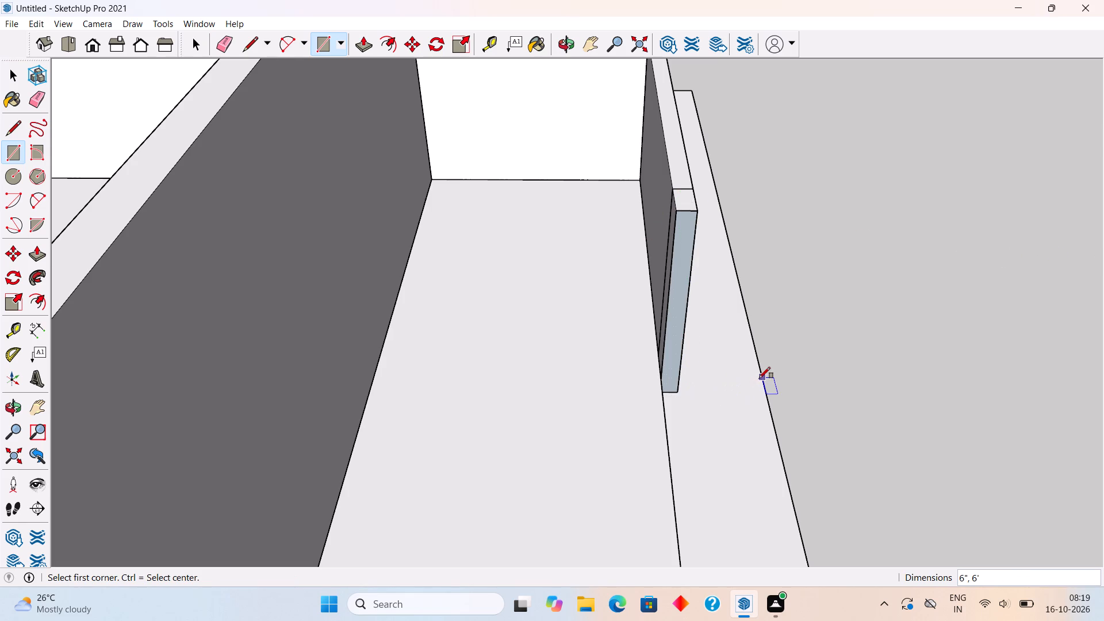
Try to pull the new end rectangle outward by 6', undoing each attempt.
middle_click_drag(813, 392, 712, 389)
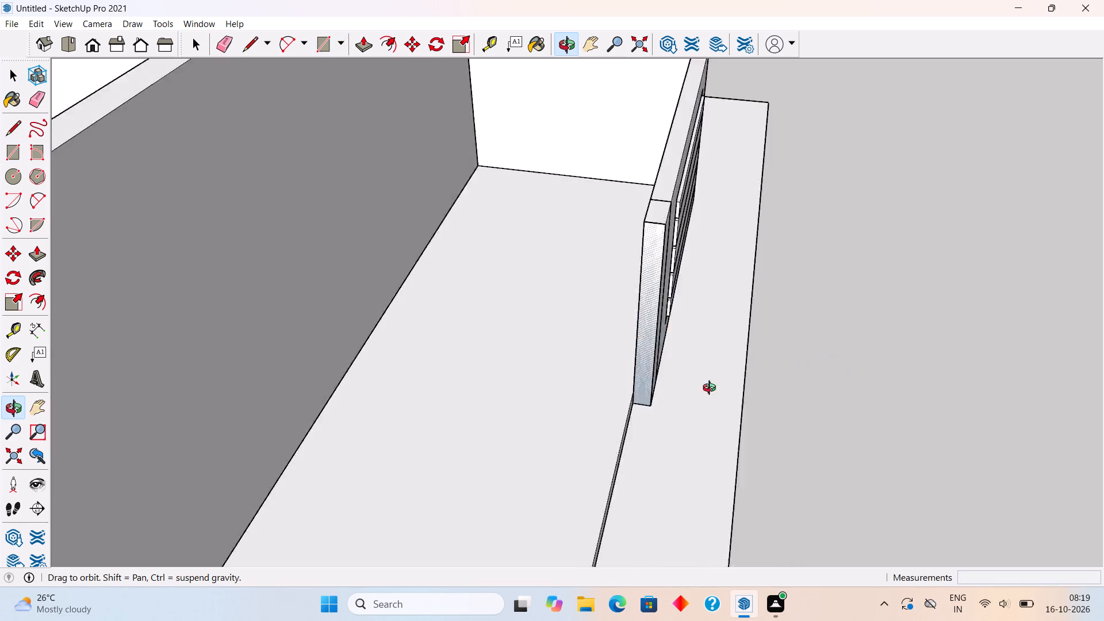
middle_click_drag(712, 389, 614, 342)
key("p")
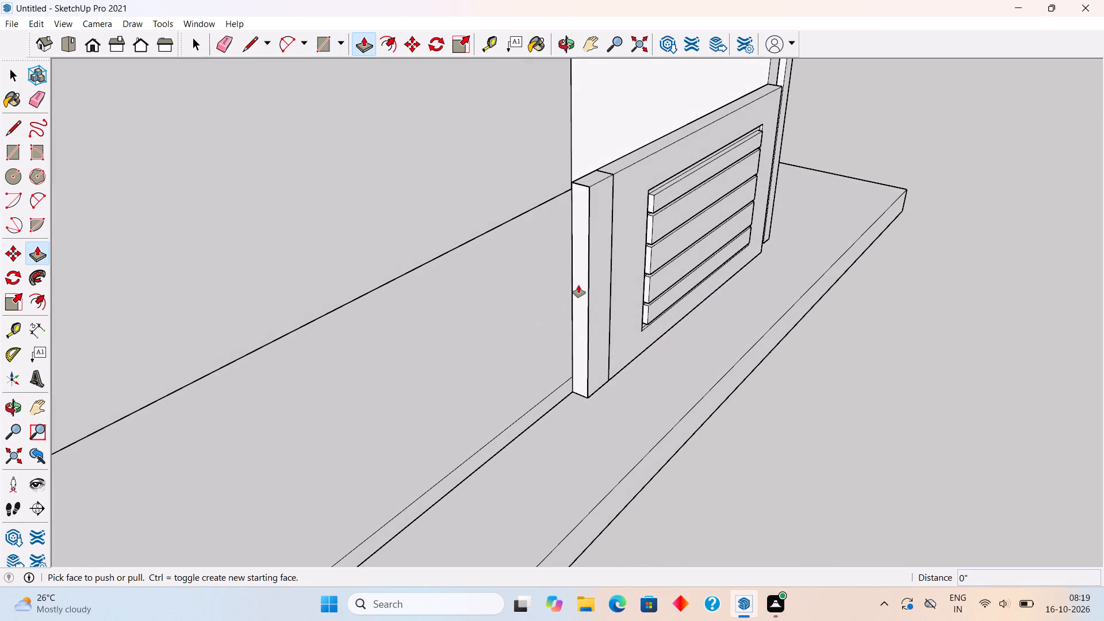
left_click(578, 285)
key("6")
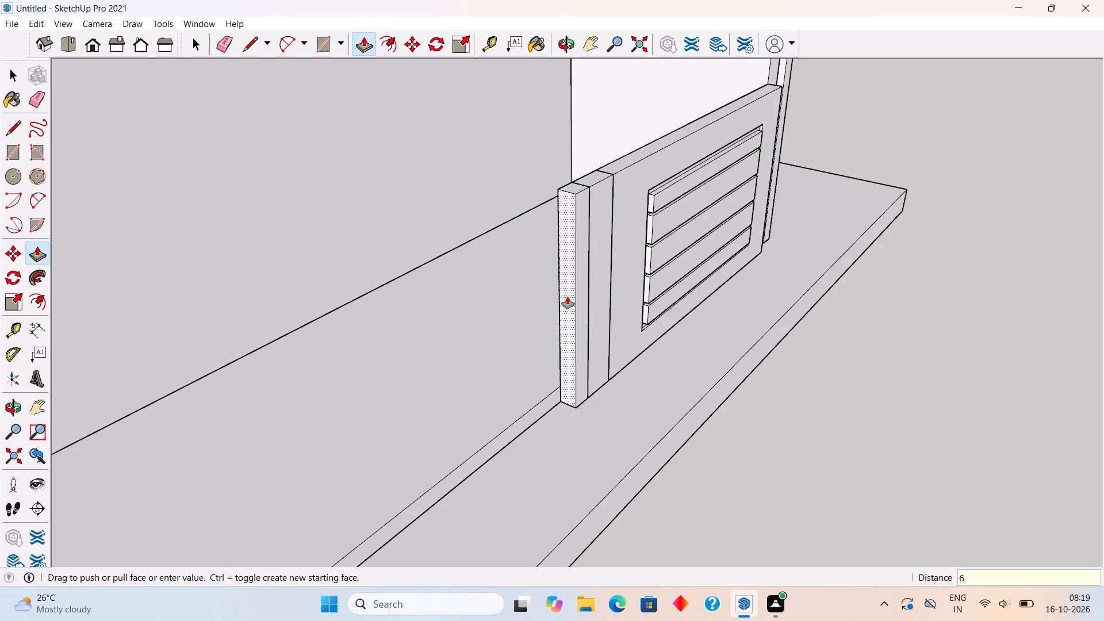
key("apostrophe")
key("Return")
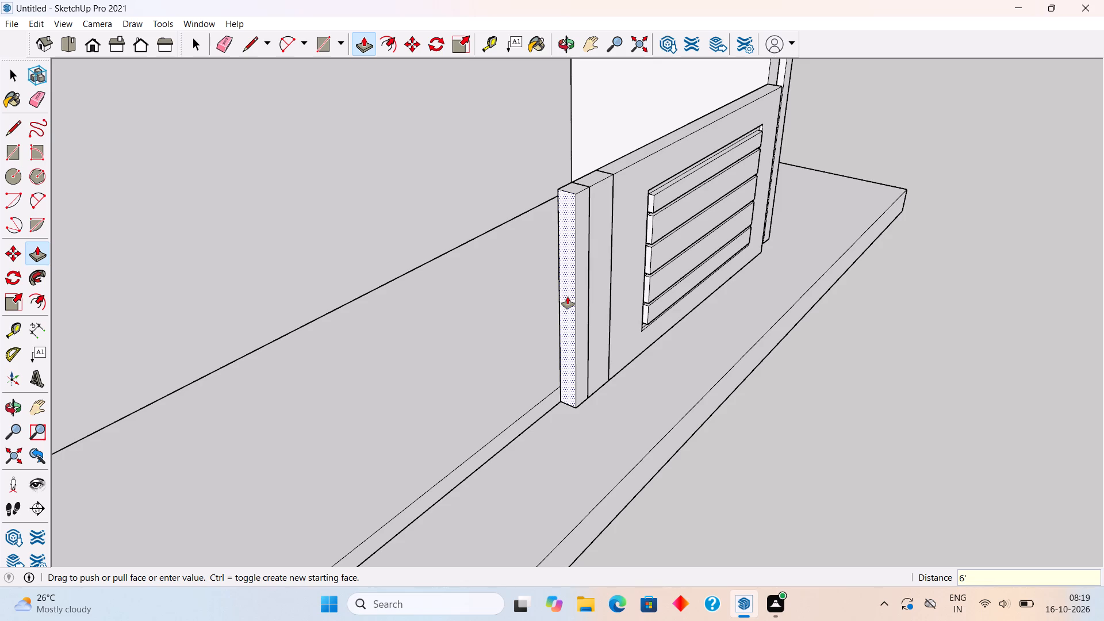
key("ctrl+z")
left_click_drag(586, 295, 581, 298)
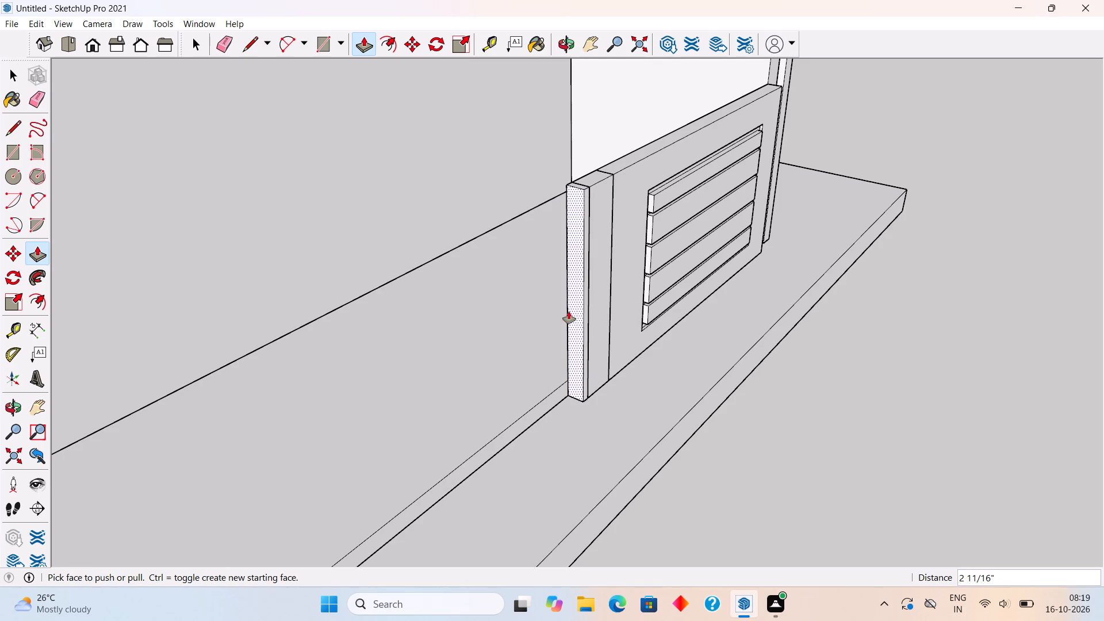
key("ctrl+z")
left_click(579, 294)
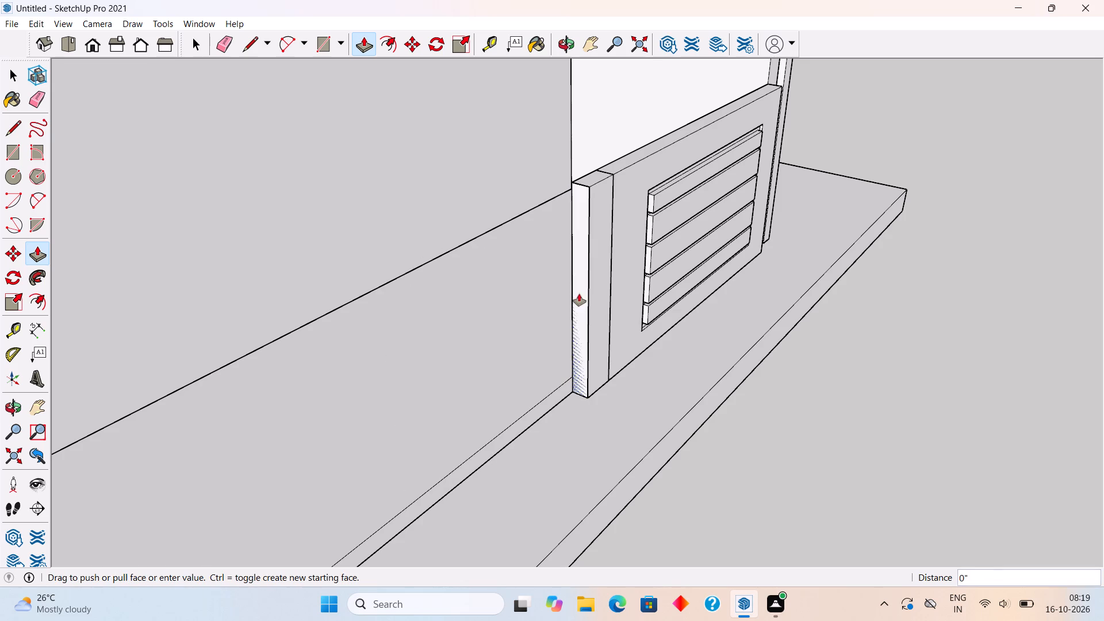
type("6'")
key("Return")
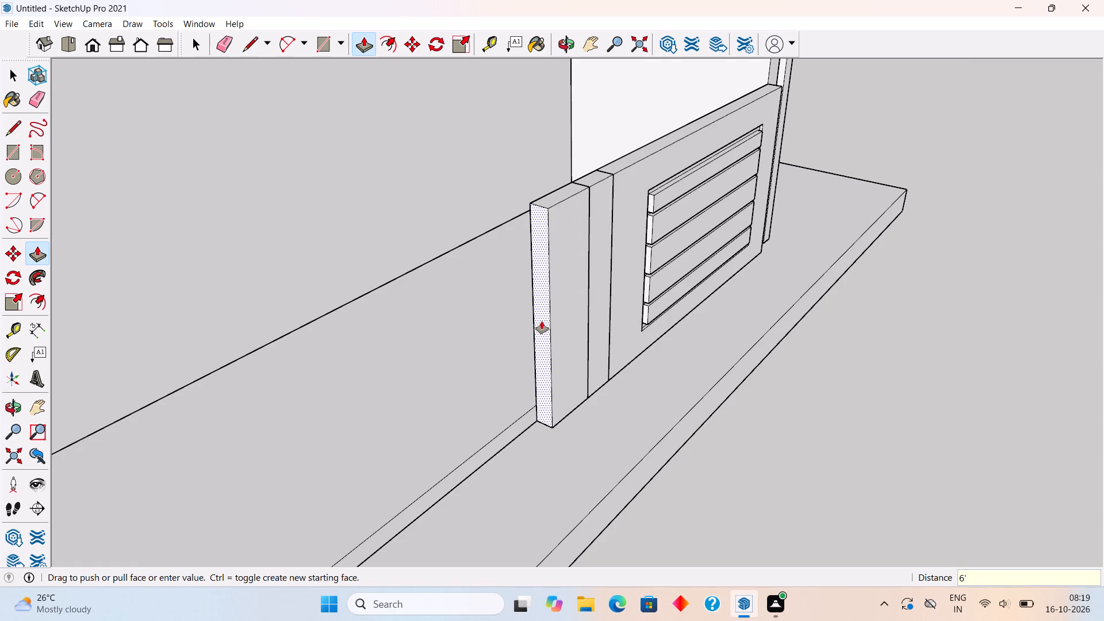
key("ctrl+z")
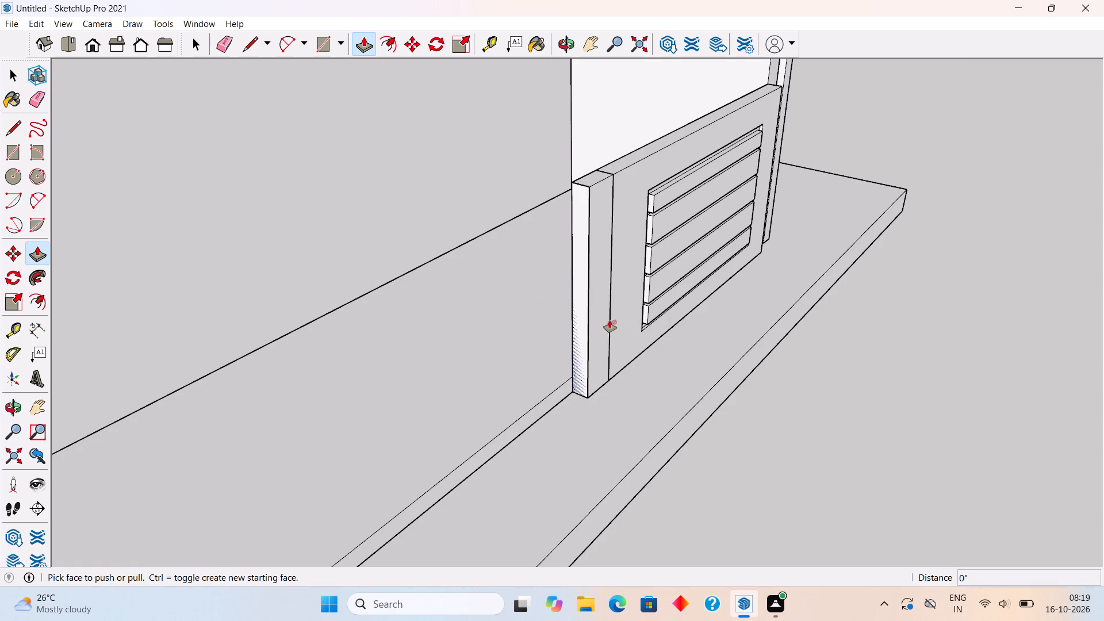
Pull the end rectangle outward by 6" to form a second block.
left_click(586, 345)
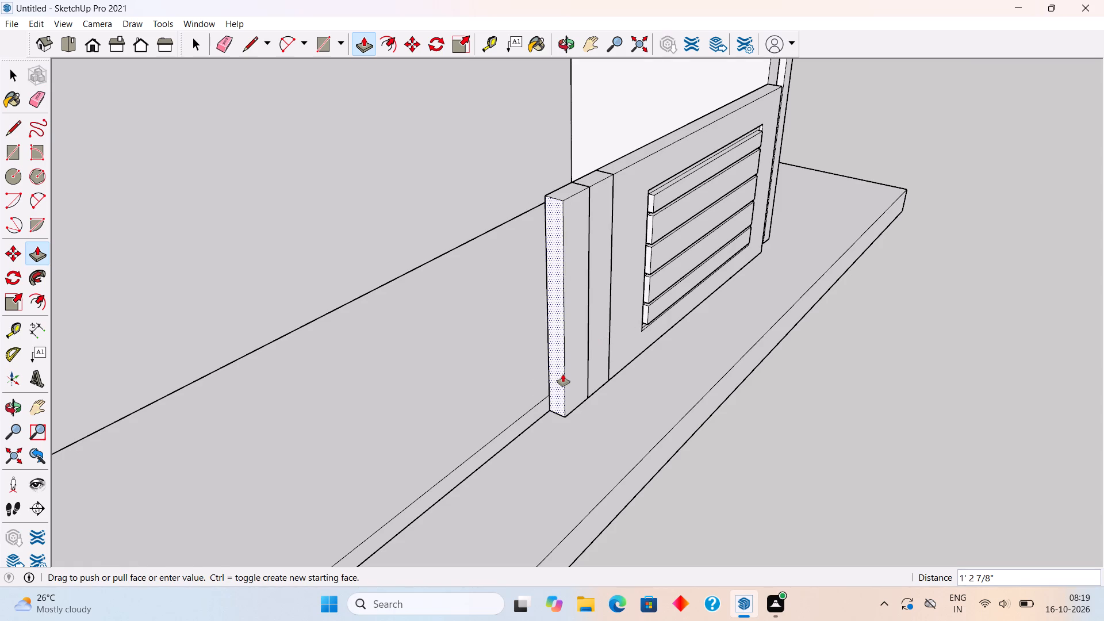
type("6\"")
key("Return")
key("space")
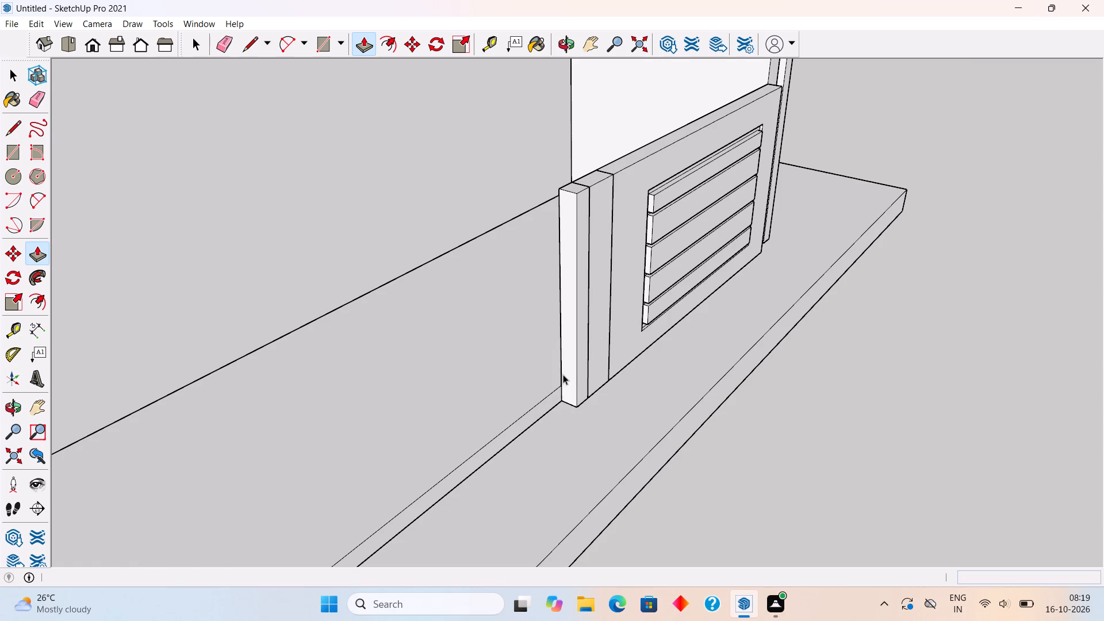
Make a group of the whole 6" block at the outer end of the front panel.
triple_click(585, 331)
right_click(585, 331)
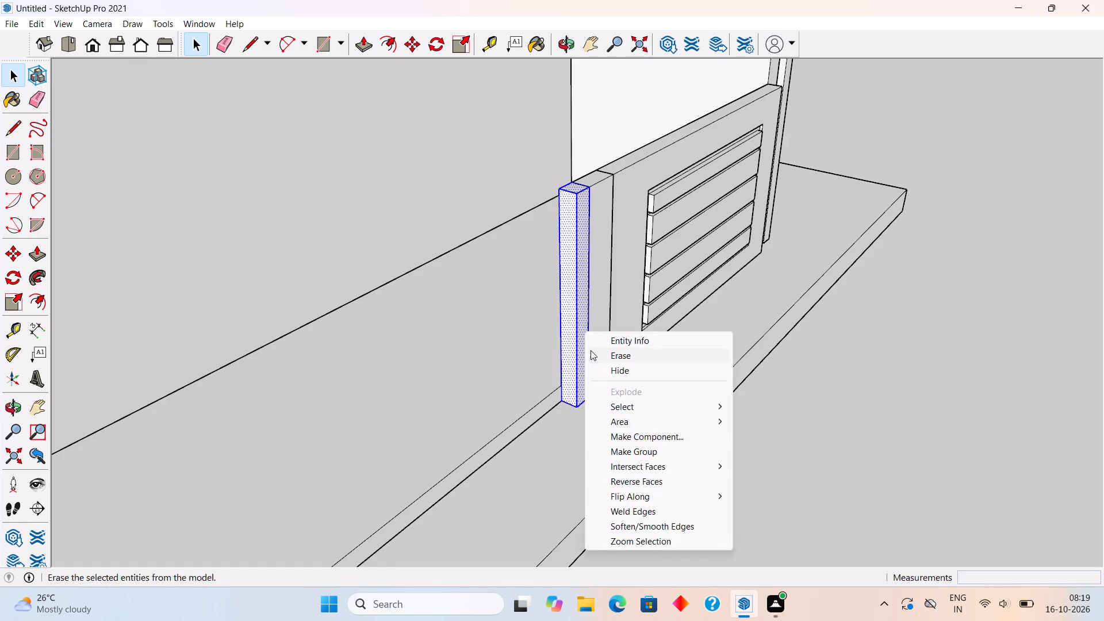
left_click(639, 450)
left_click(953, 497)
Place two vertical guides on the partition's long face, 3' from its end edge at the tall wall and 4' further along.
scroll(925, 427, "down", 9)
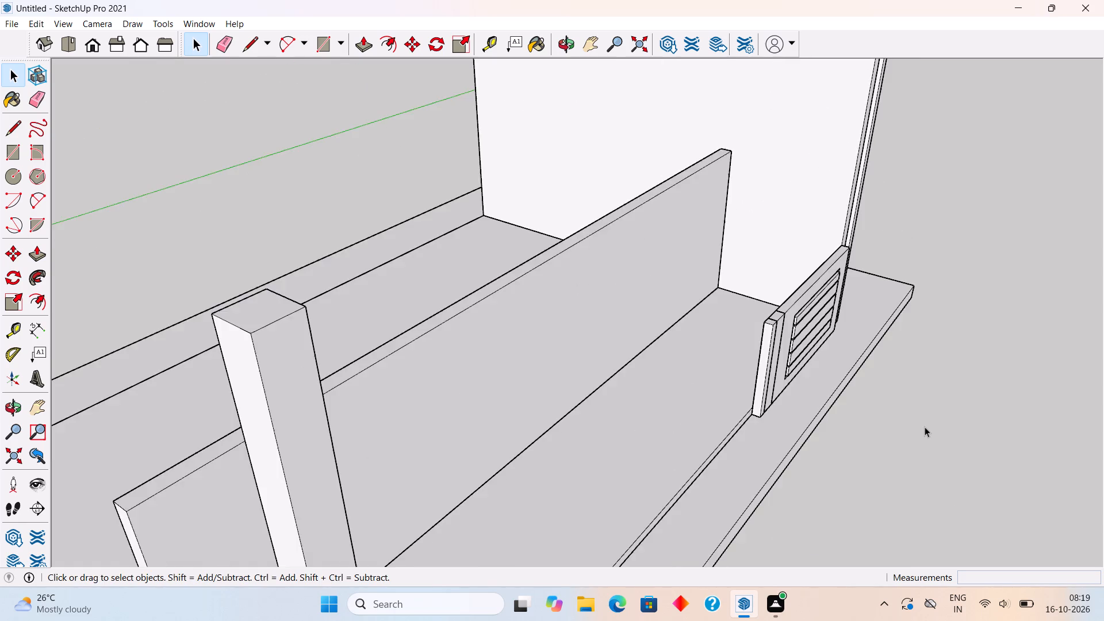
scroll(925, 427, "down", 7)
middle_click_drag(882, 445, 780, 317)
scroll(826, 400, "up", 5)
scroll(773, 368, "up", 4)
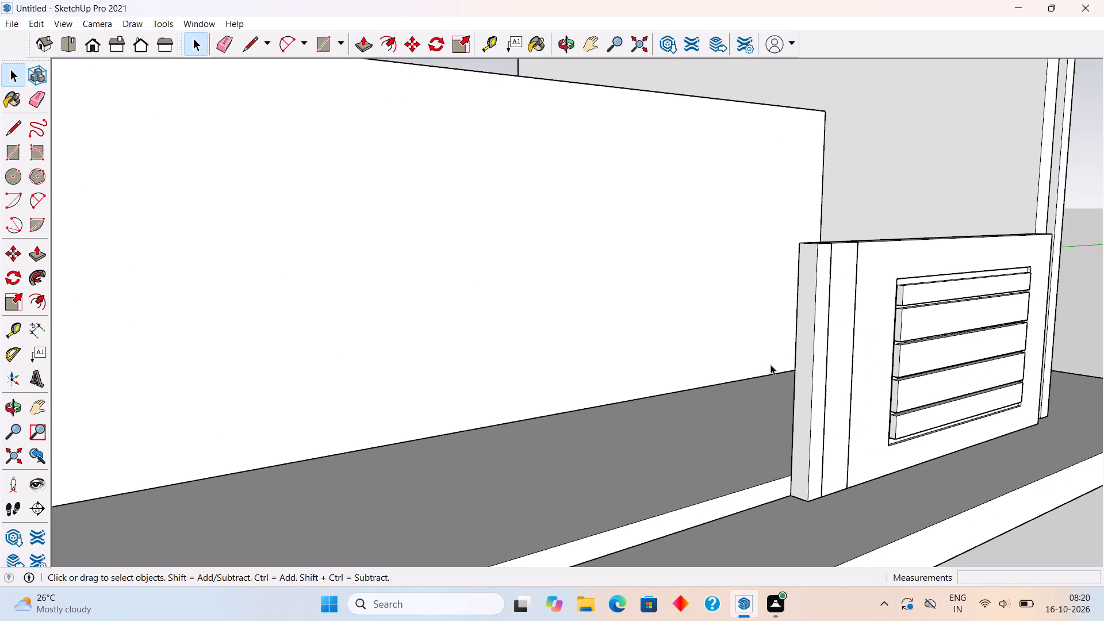
scroll(783, 331, "down", 5)
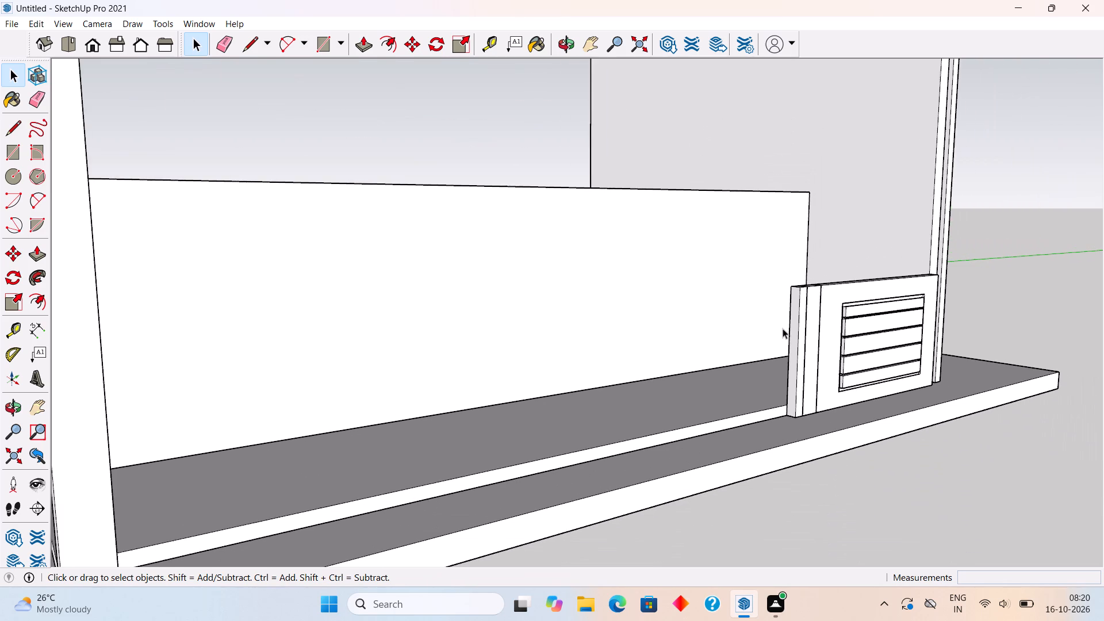
scroll(783, 328, "down", 4)
middle_click_drag(679, 379, 586, 388)
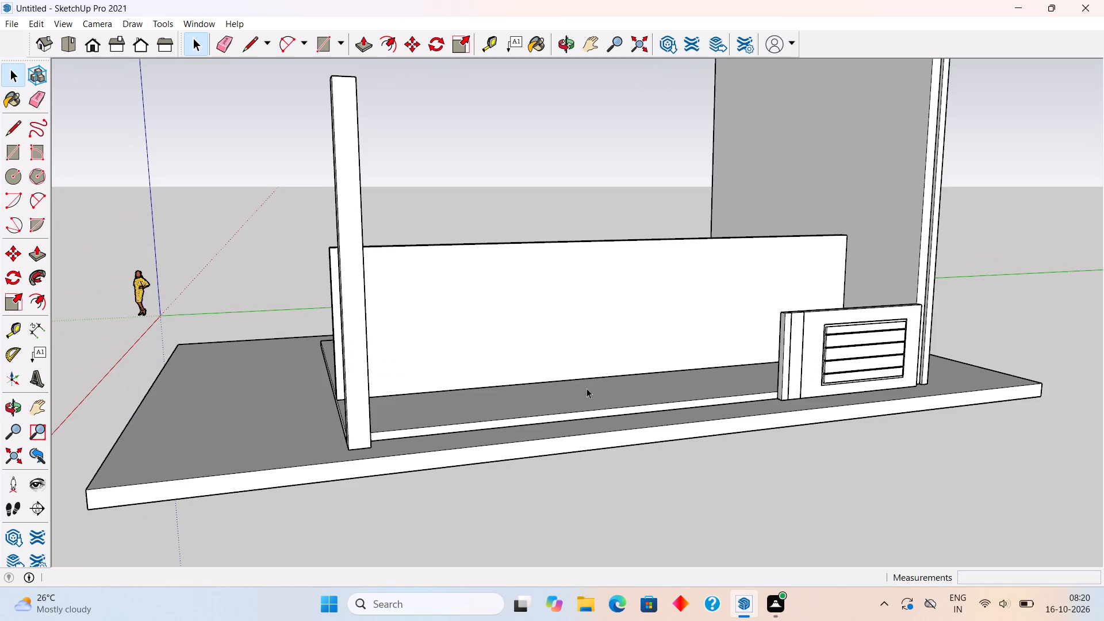
middle_click_drag(838, 263, 609, 234)
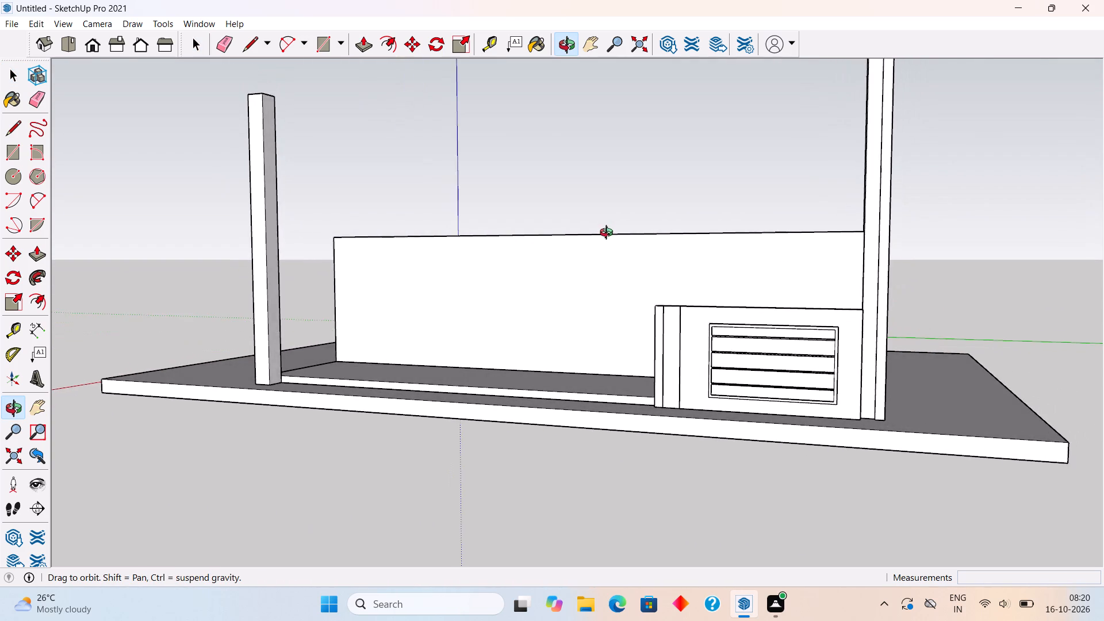
middle_click_drag(609, 234, 966, 382)
scroll(777, 265, "up", 6)
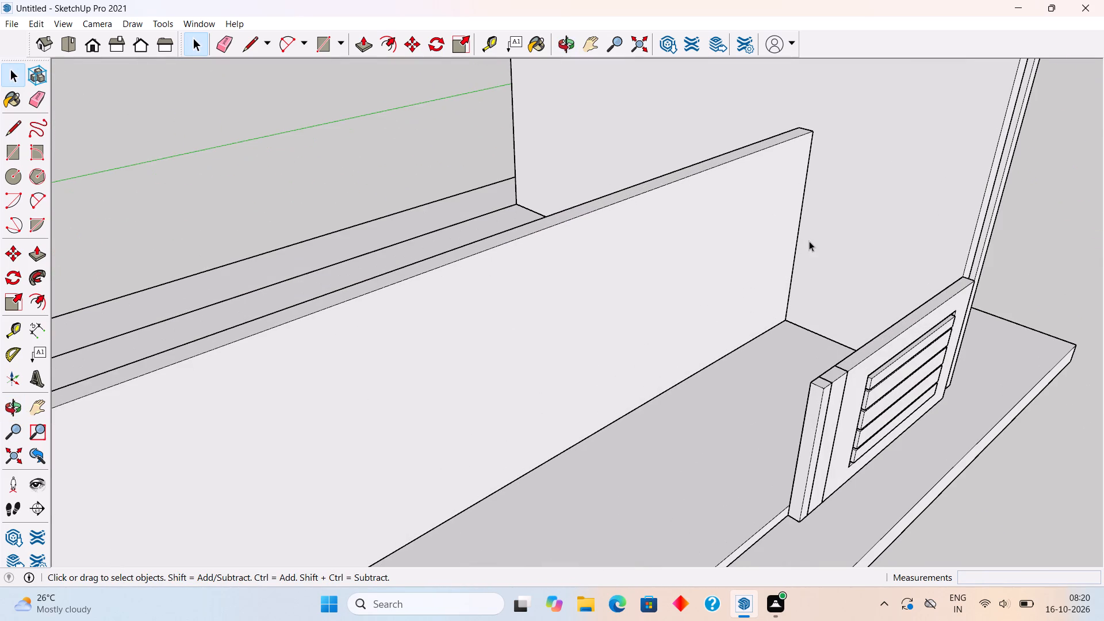
key("t")
left_click(804, 216)
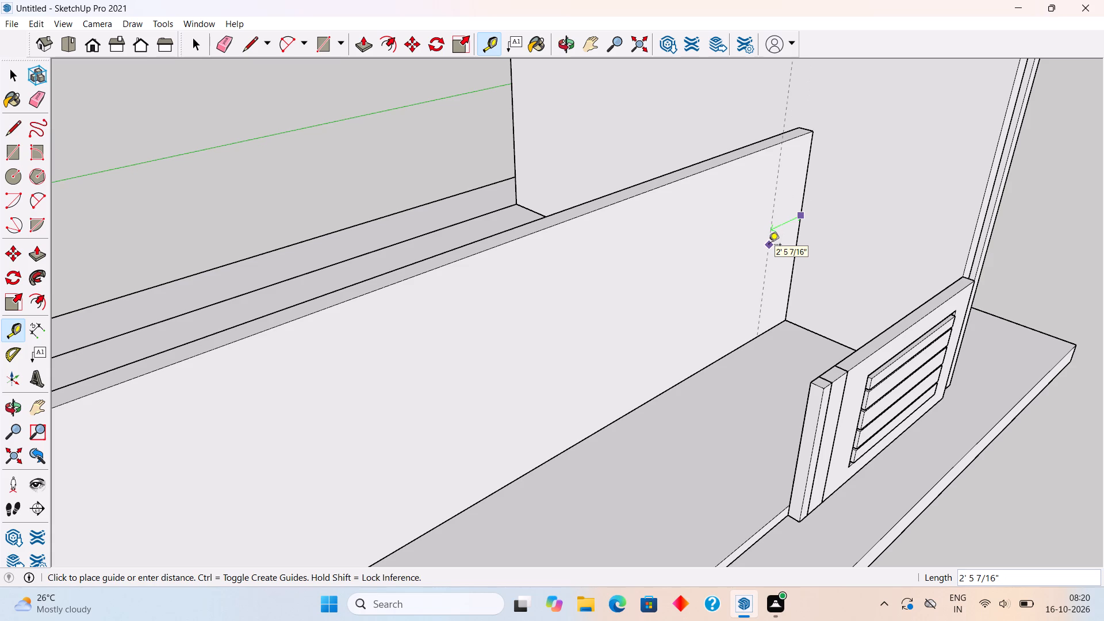
type("3'")
key("Return")
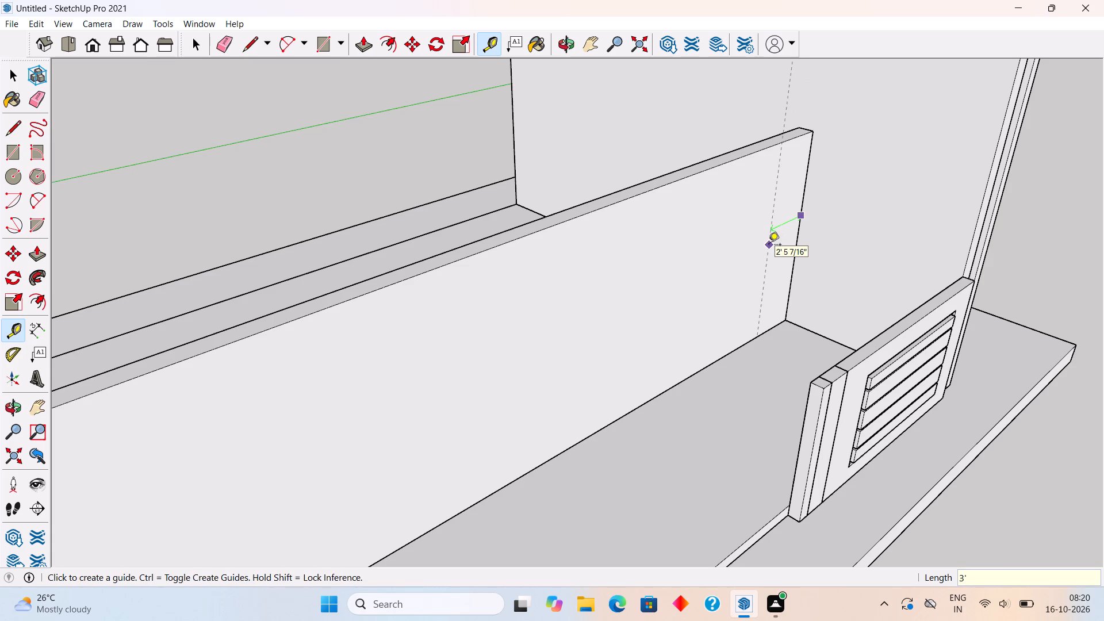
left_click(765, 251)
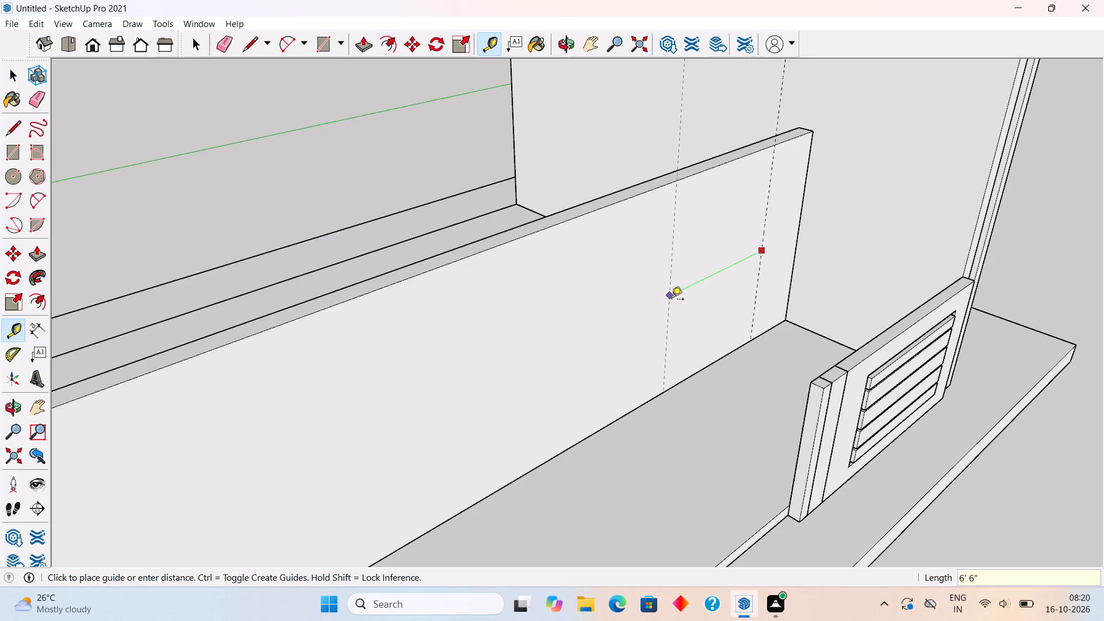
type("4'")
key("Return")
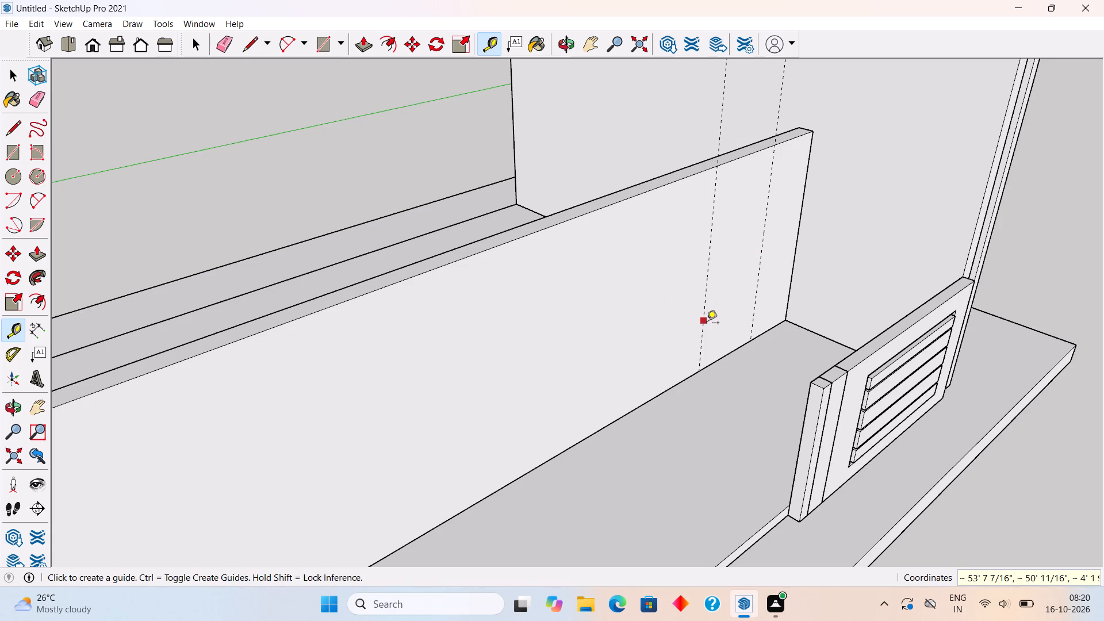
Continue the vertical guides along the partition face at successive spacings of 3', 1', 3' and 1'.
left_click(707, 324)
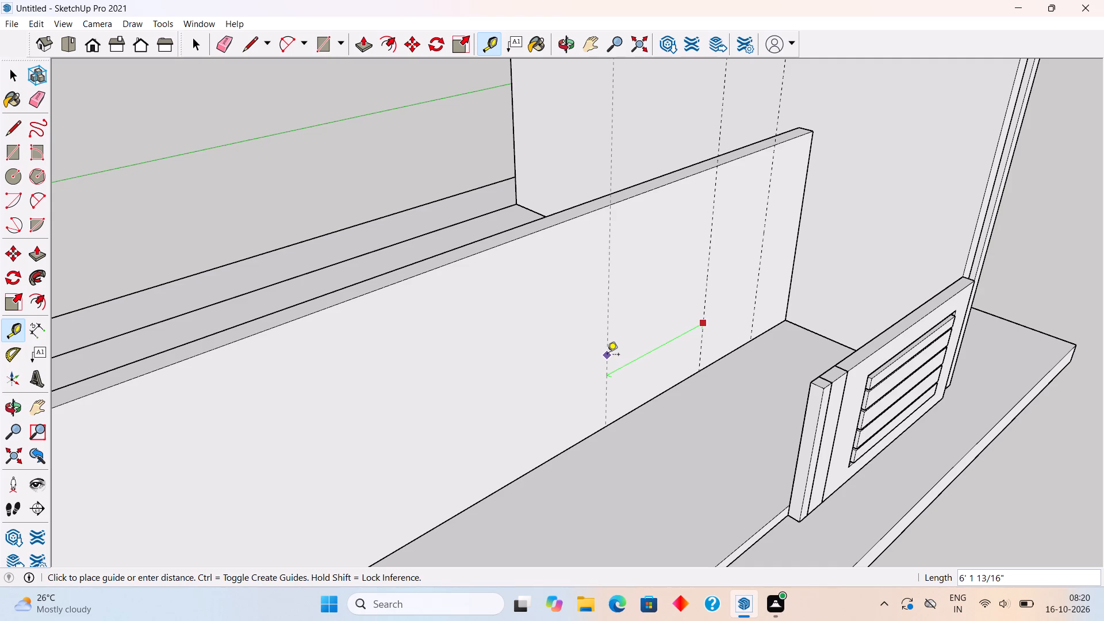
type("3'")
key("Return")
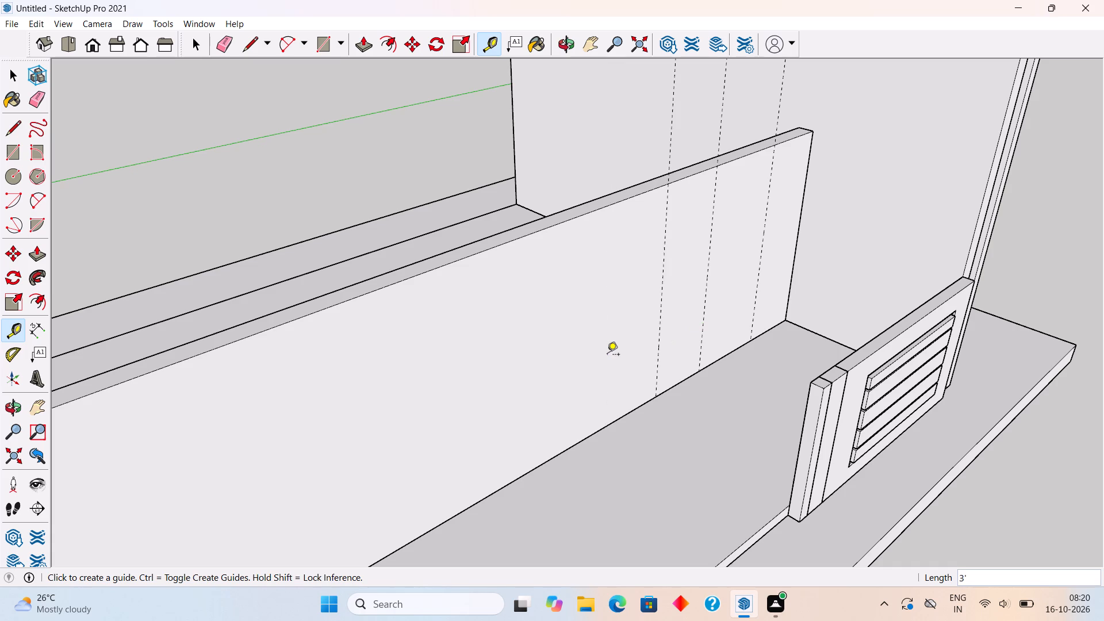
left_click(660, 312)
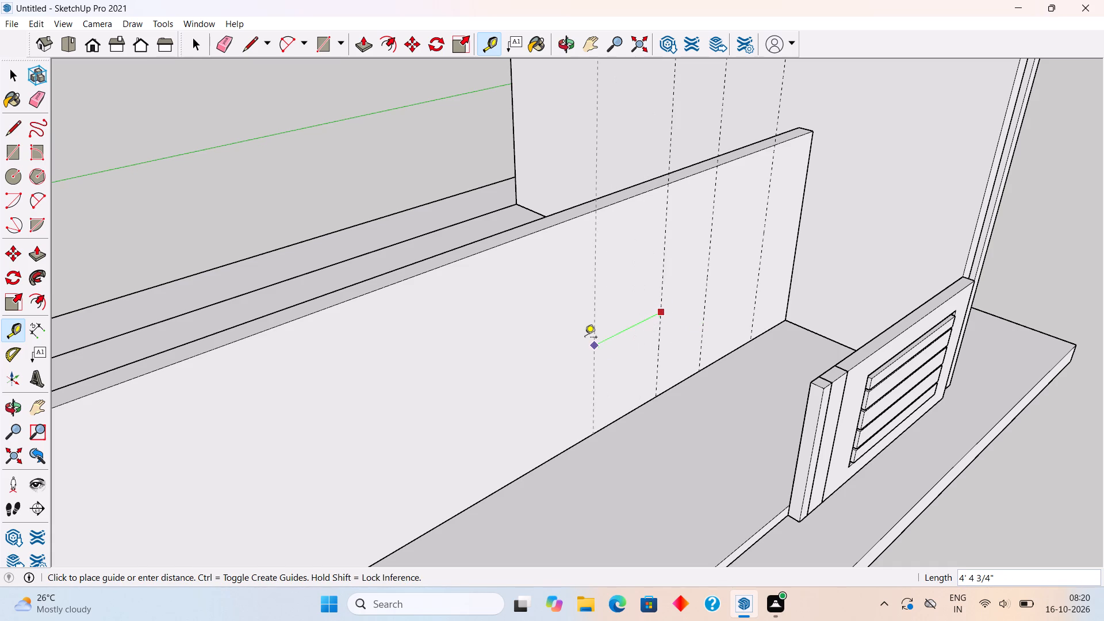
type("1'")
key("Return")
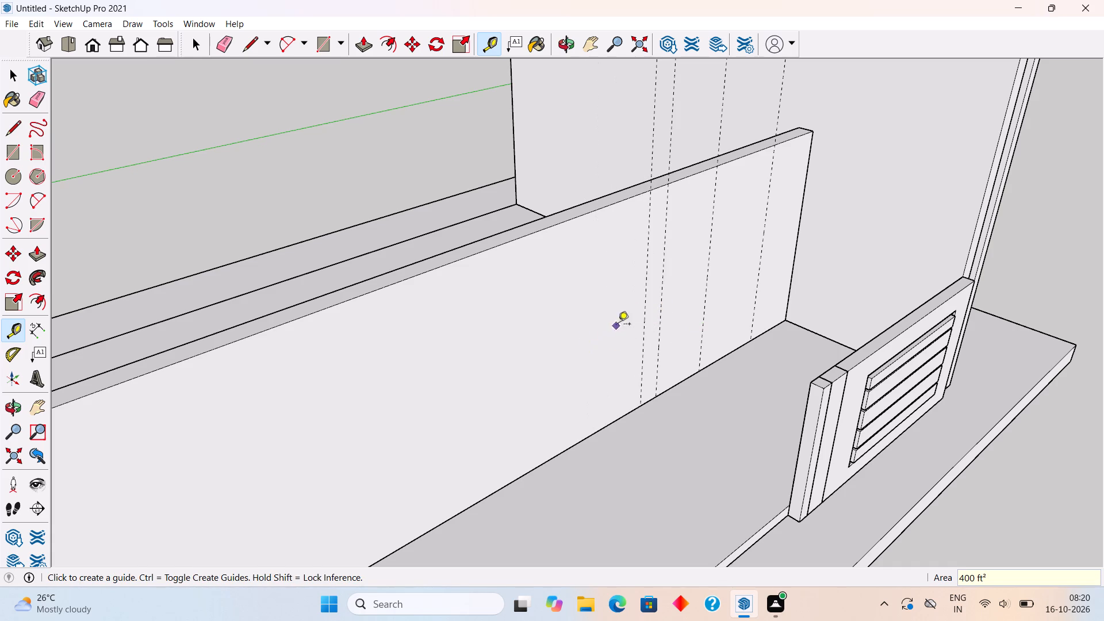
left_click(646, 322)
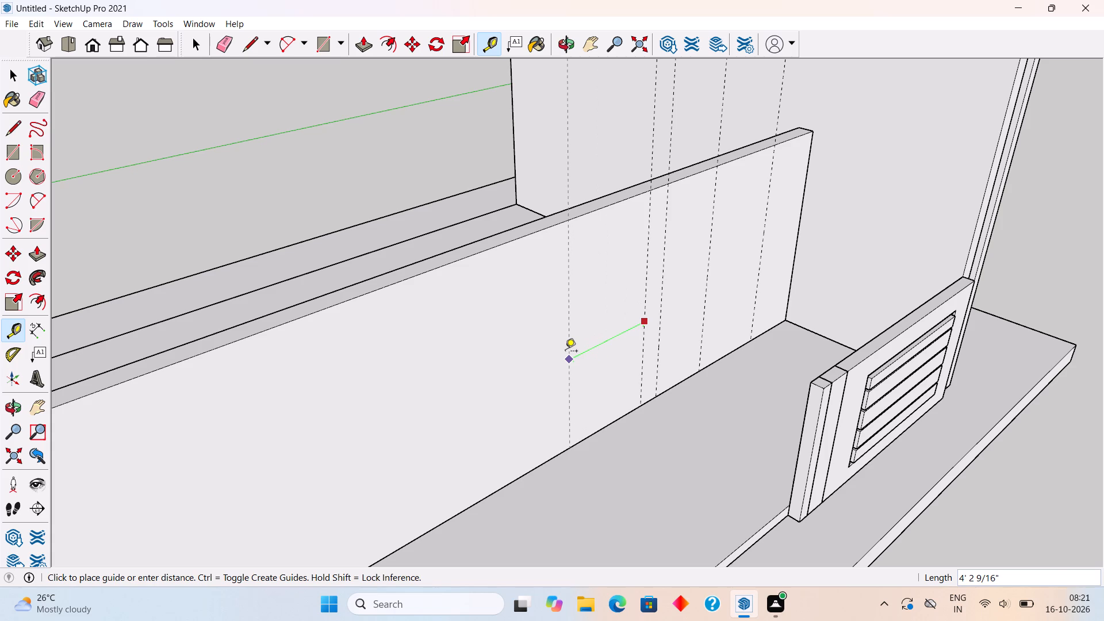
type("3'")
key("Return")
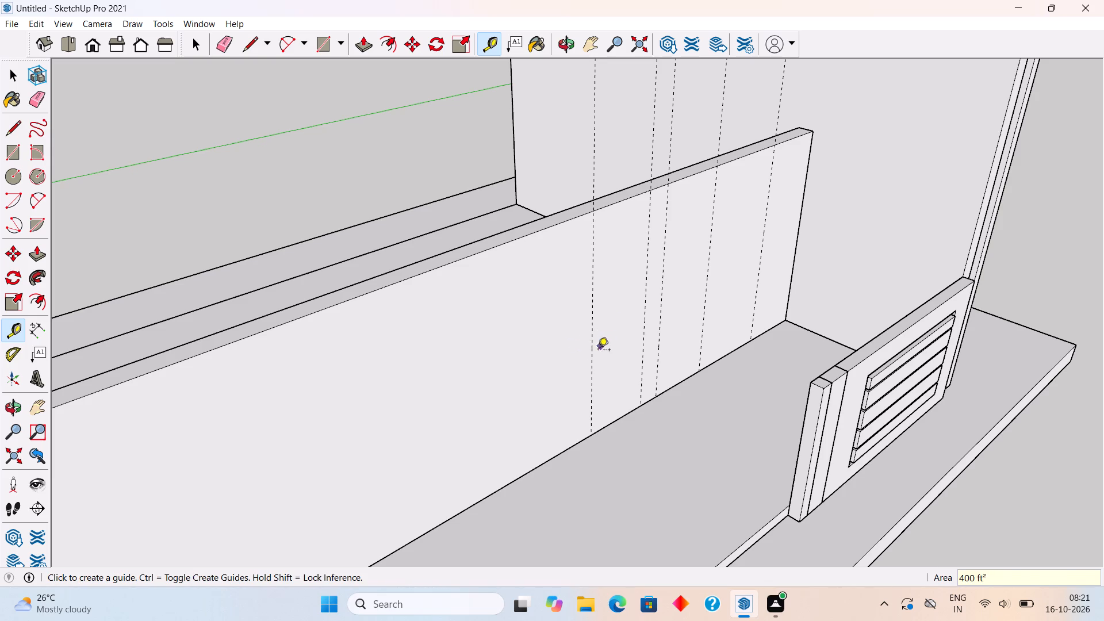
left_click(592, 361)
type("1'")
key("Return")
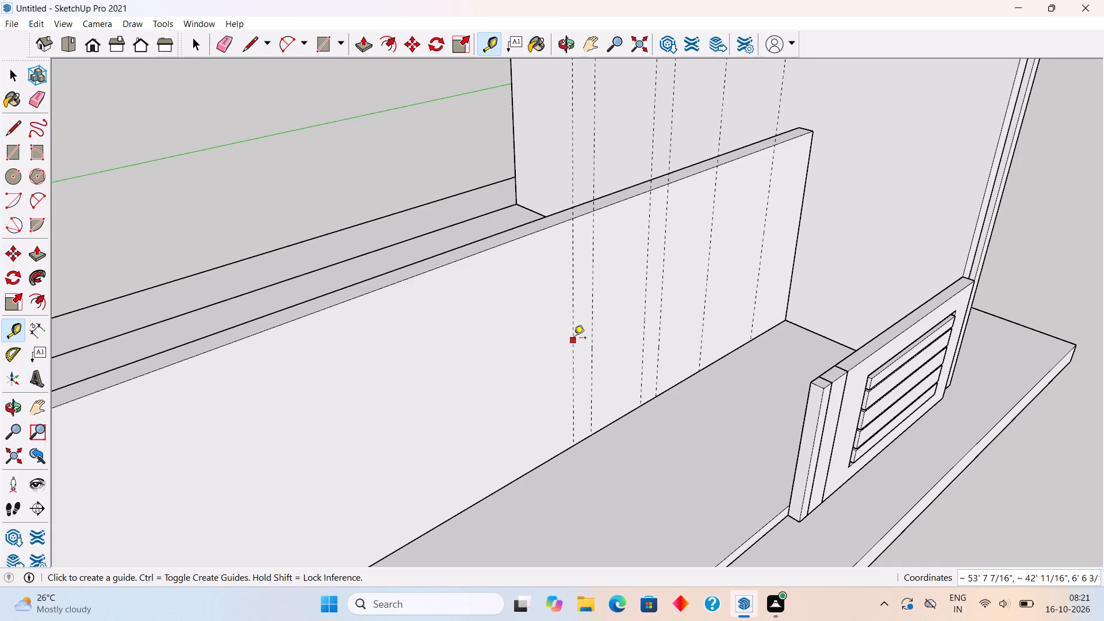
Add four more vertical guides toward the partition's column end at successive spacings of 4', 3', 3' and 2'.
left_click(577, 335)
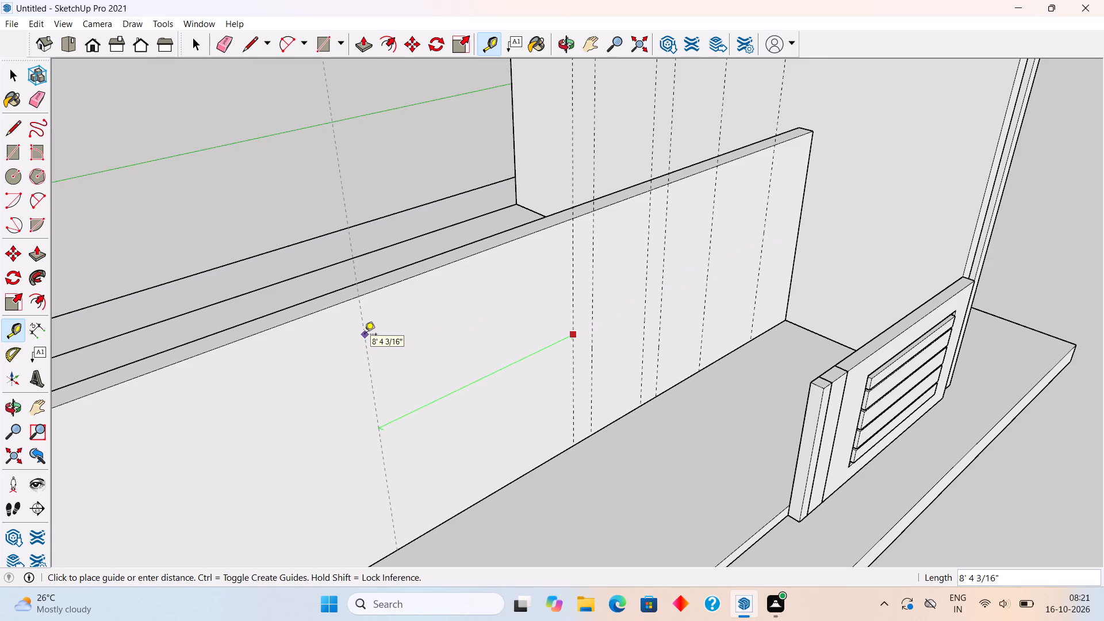
type("4'")
key("Return")
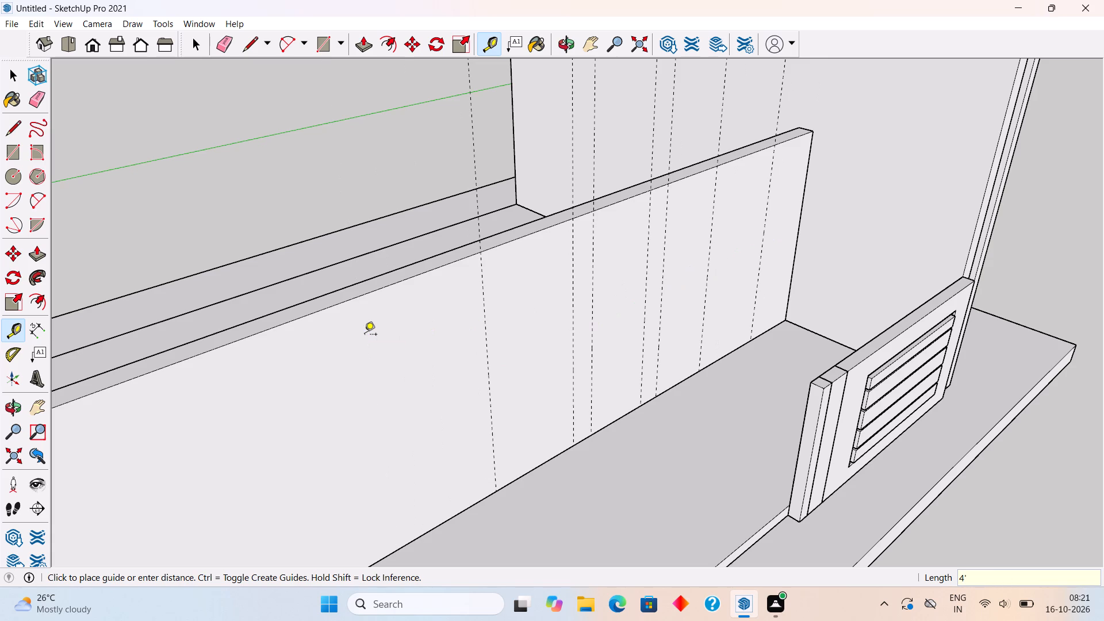
left_click(487, 408)
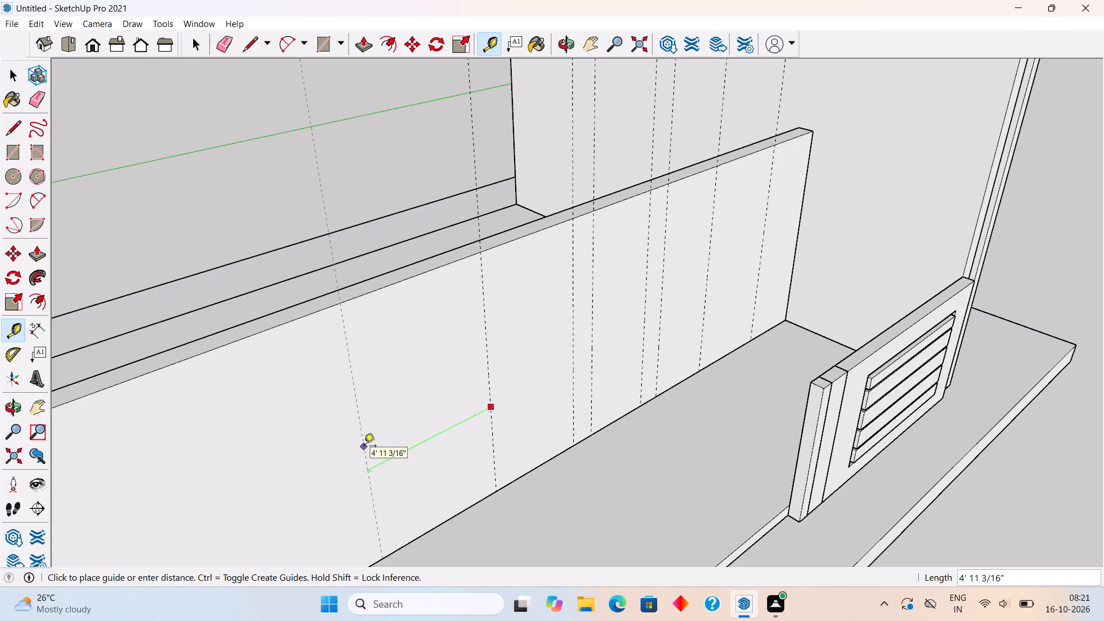
type("3'")
key("Return")
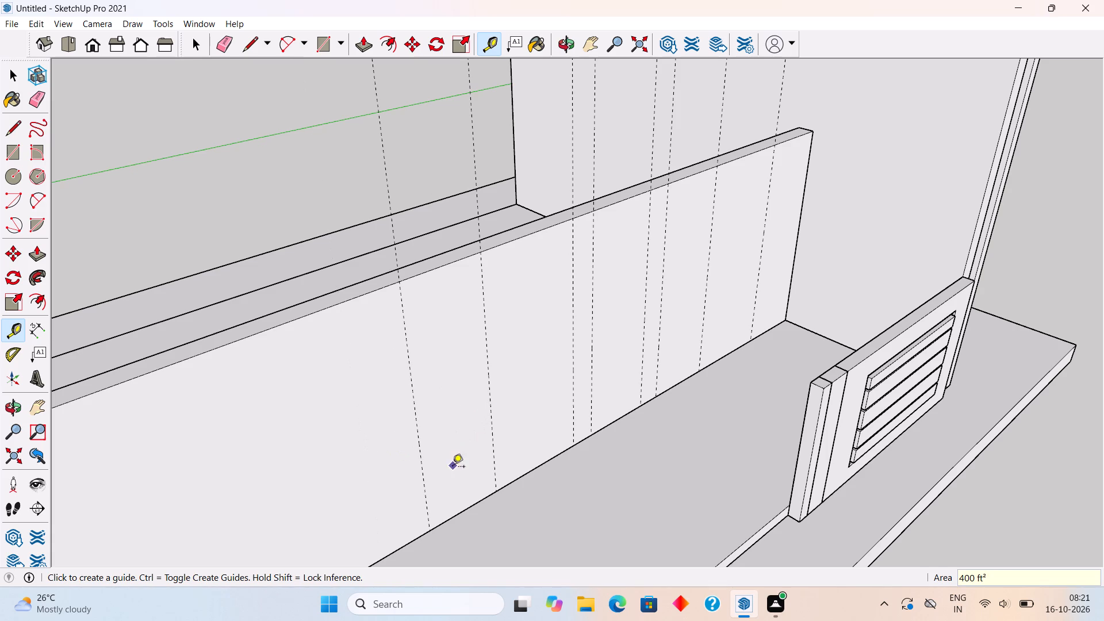
left_click(425, 497)
scroll(450, 471, "down", 10)
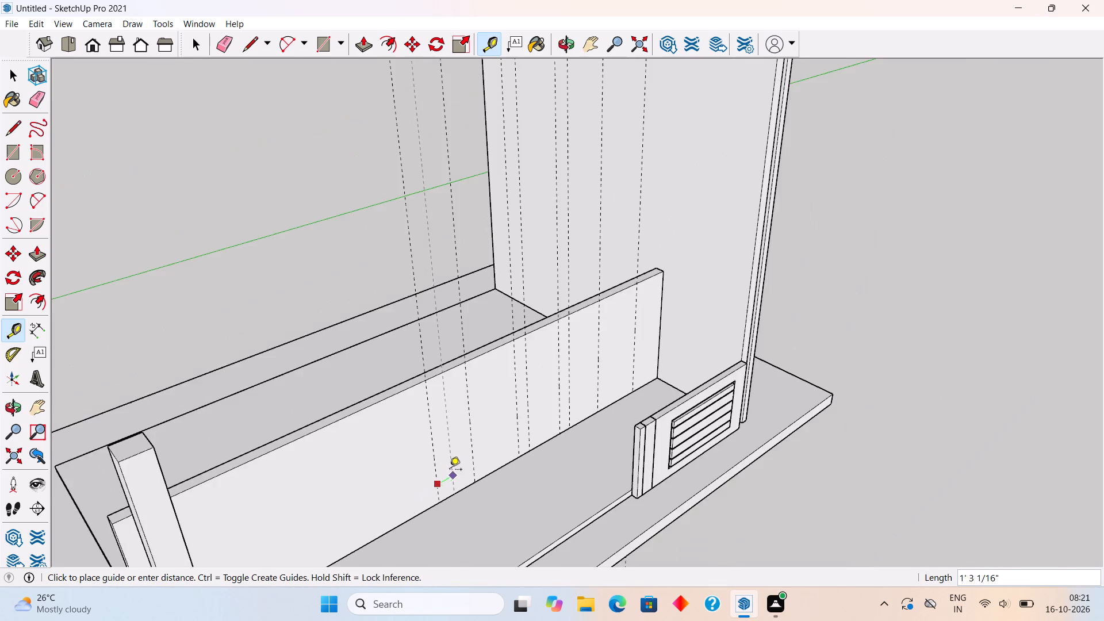
scroll(450, 470, "down", 2)
scroll(374, 489, "up", 4)
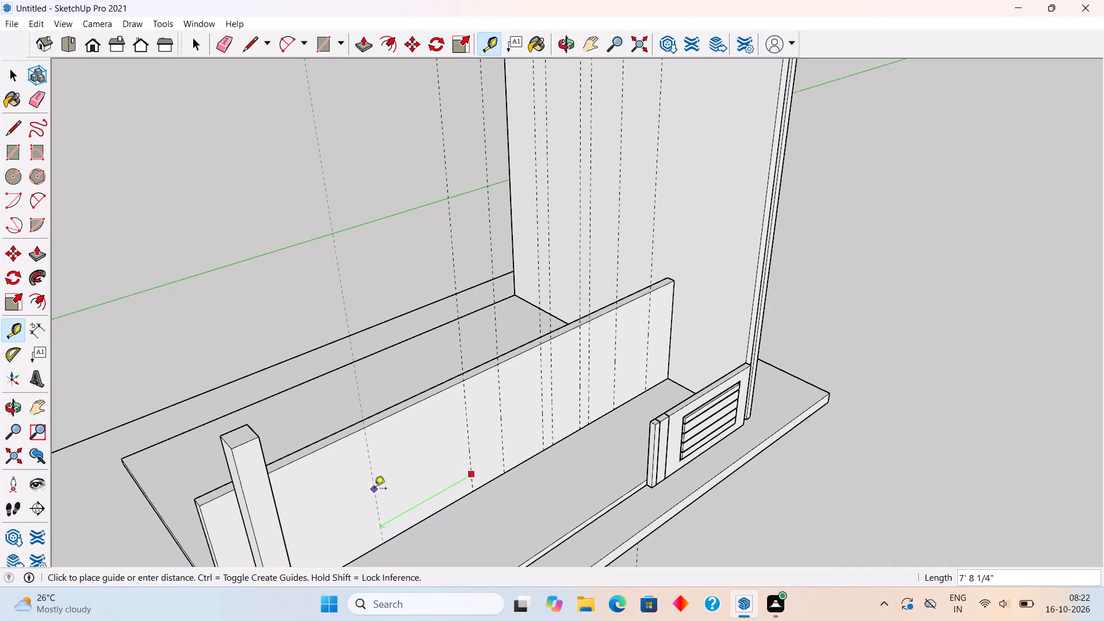
type("3'")
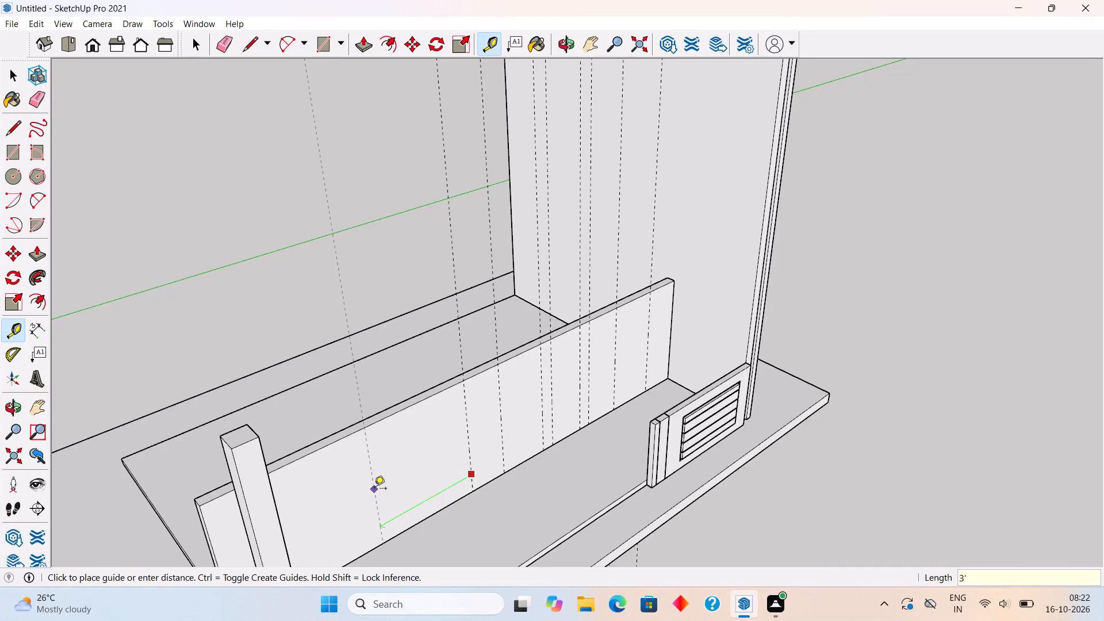
key("Return")
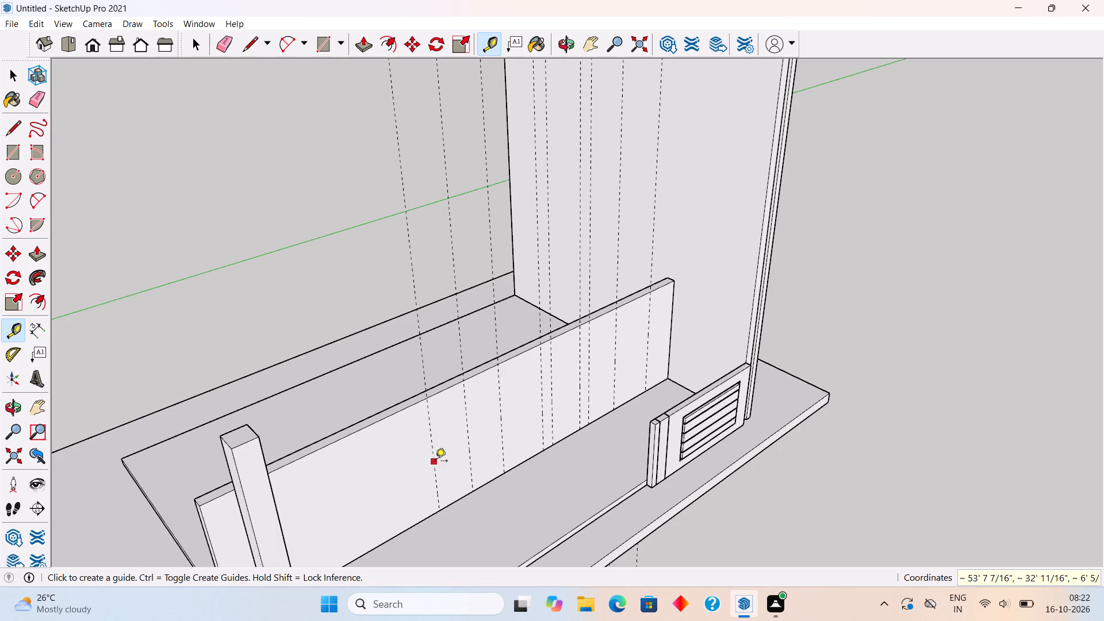
left_click(435, 462)
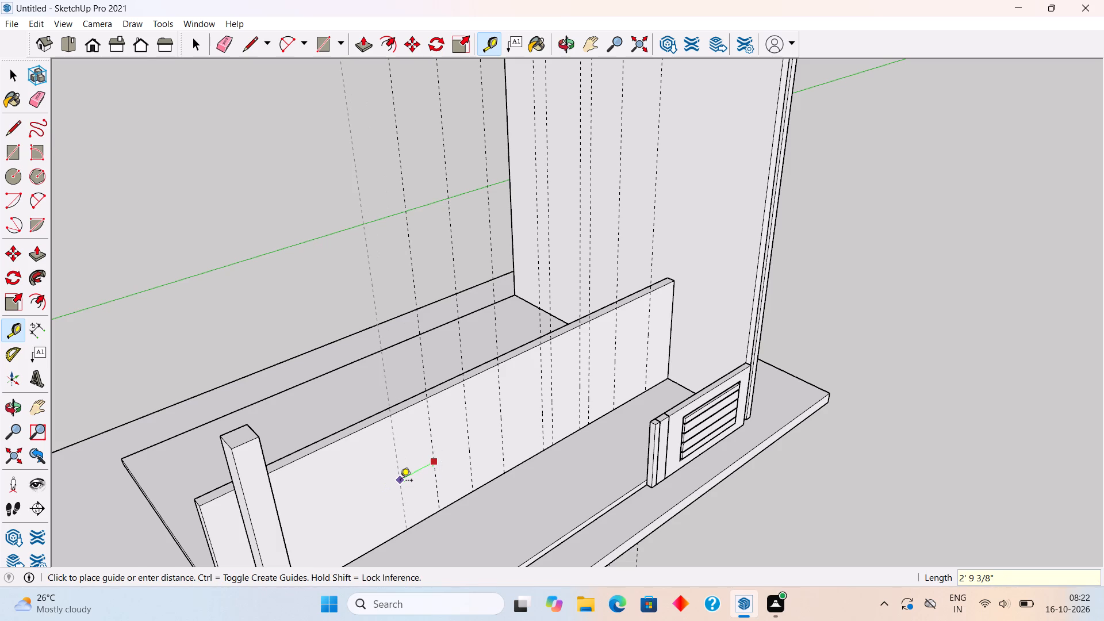
type("2'")
key("Return")
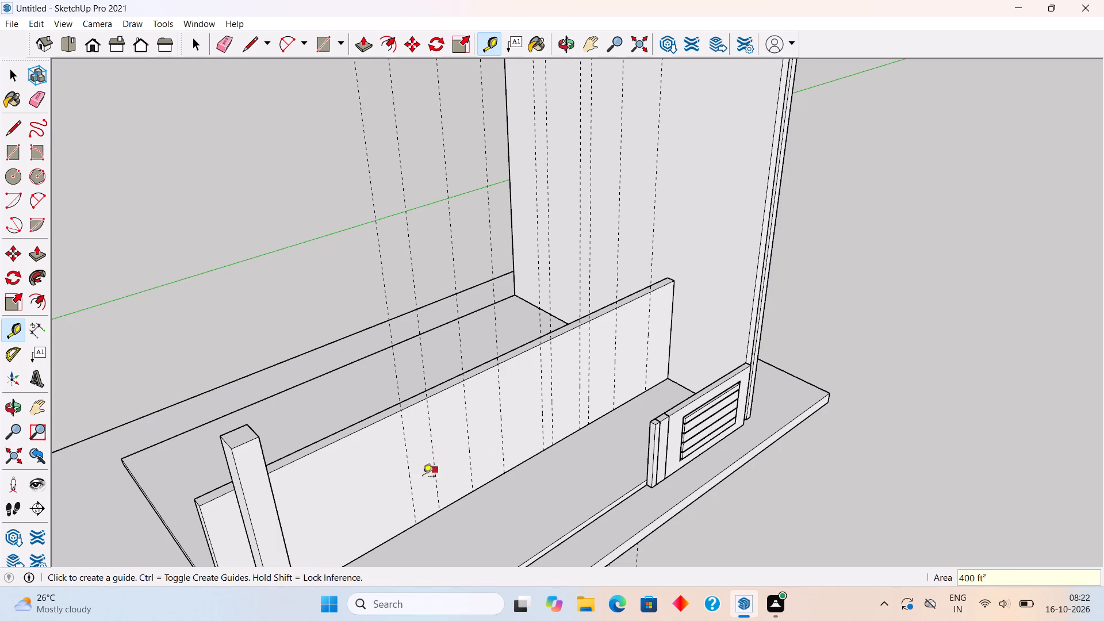
Measure the distances from the last guide to both ends of the partition without placing another guide.
left_click(409, 491)
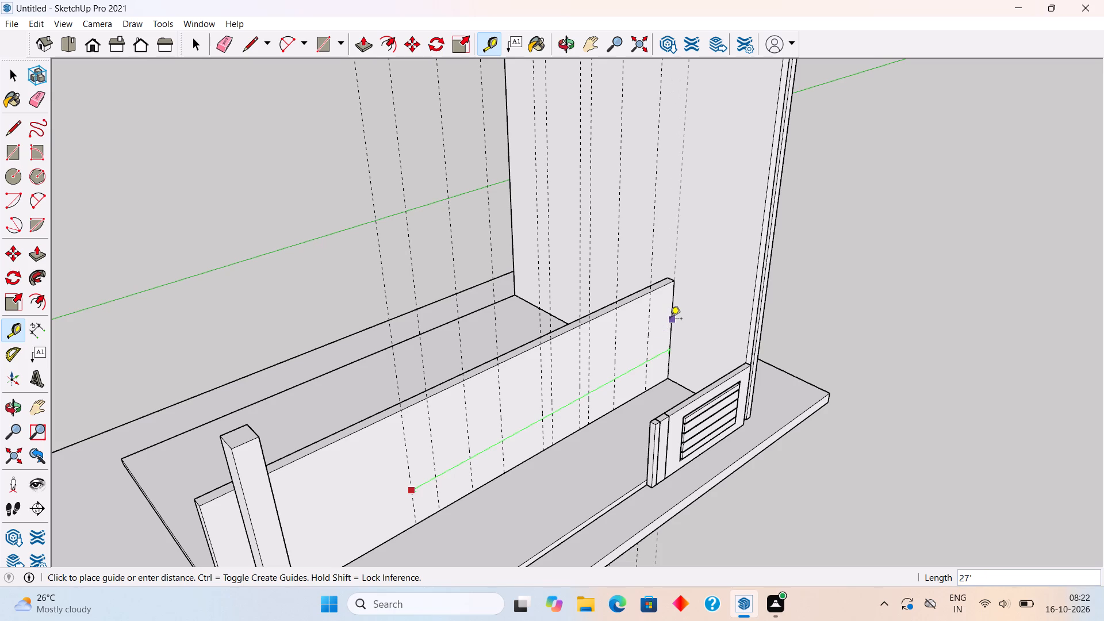
scroll(687, 275, "down", 6)
scroll(486, 406, "up", 4)
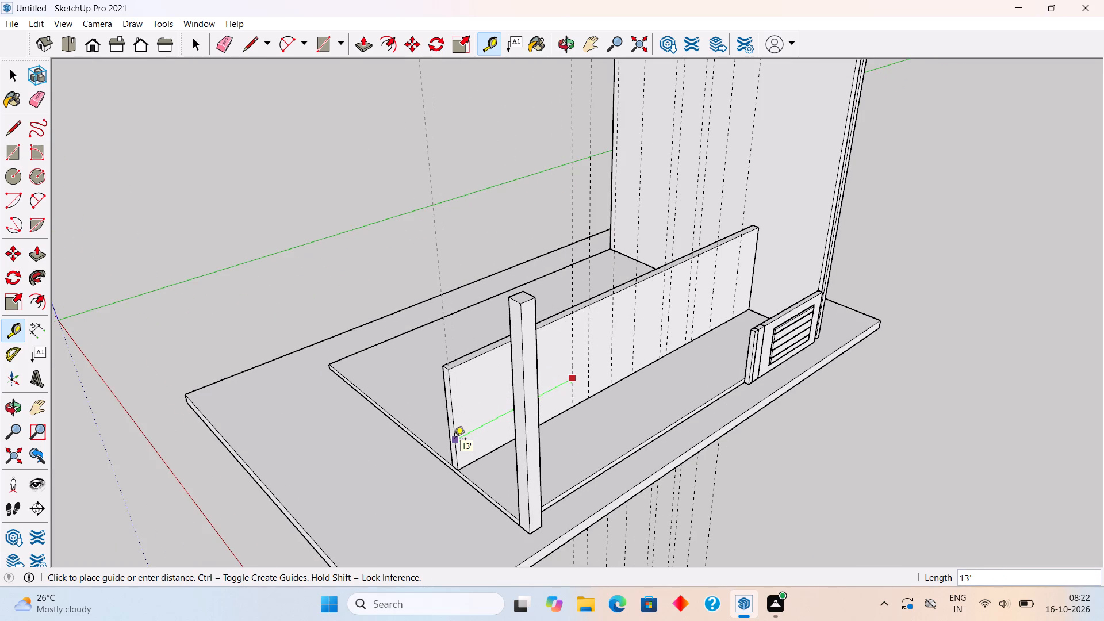
key("space")
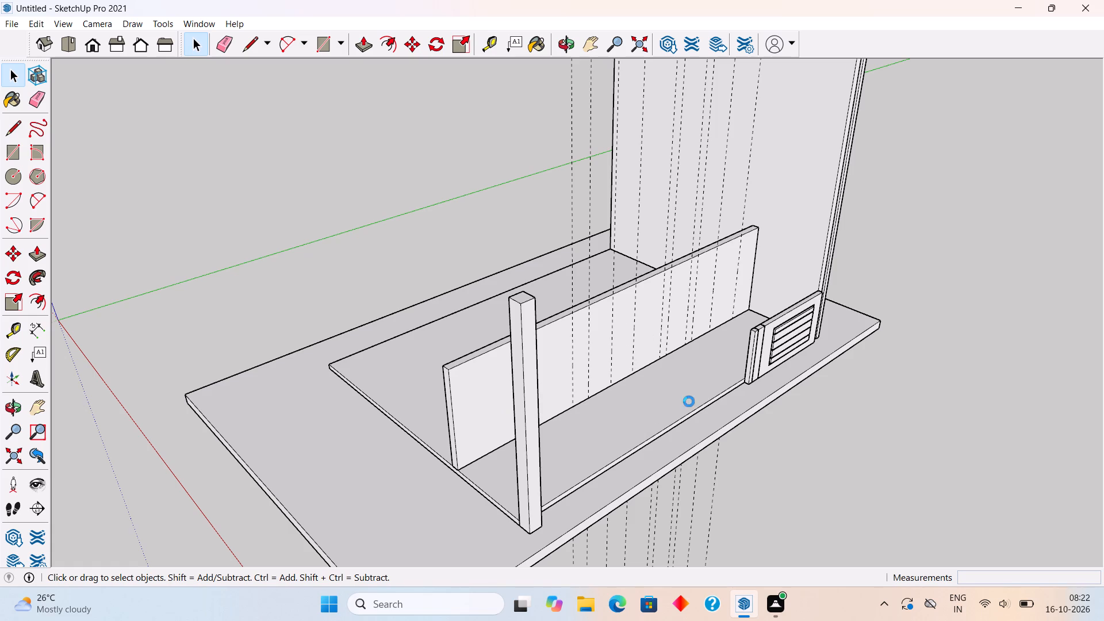
Examine the partition with its guide layout and the rest of the model from several sides.
middle_click_drag(689, 401, 1102, 419)
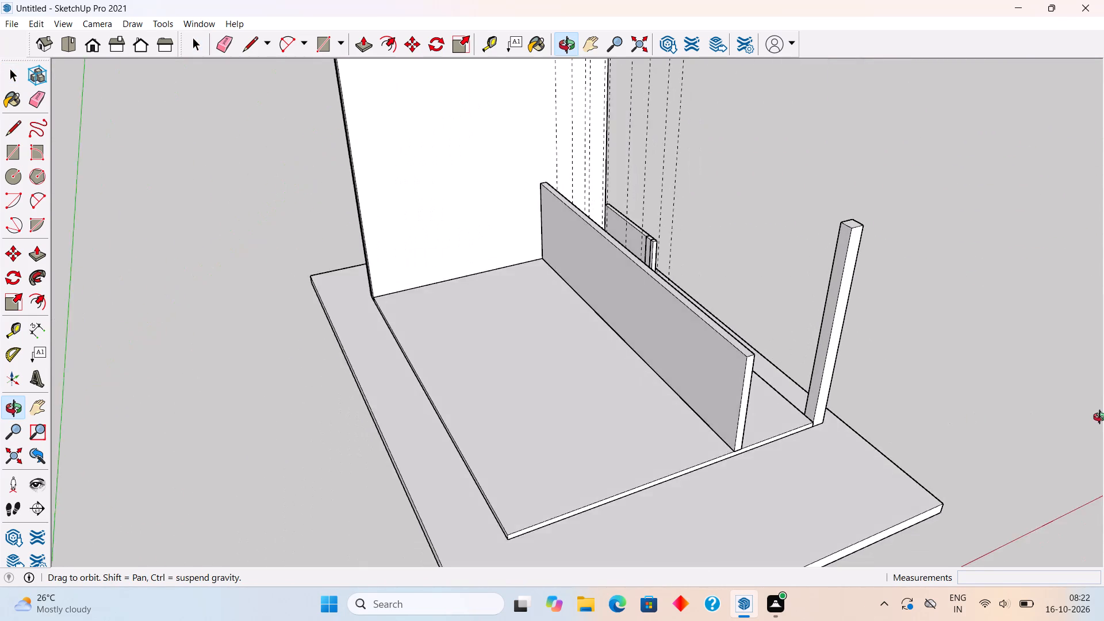
middle_click_drag(1102, 419, 1092, 373)
scroll(983, 335, "down", 1)
middle_click_drag(796, 403, 595, 420)
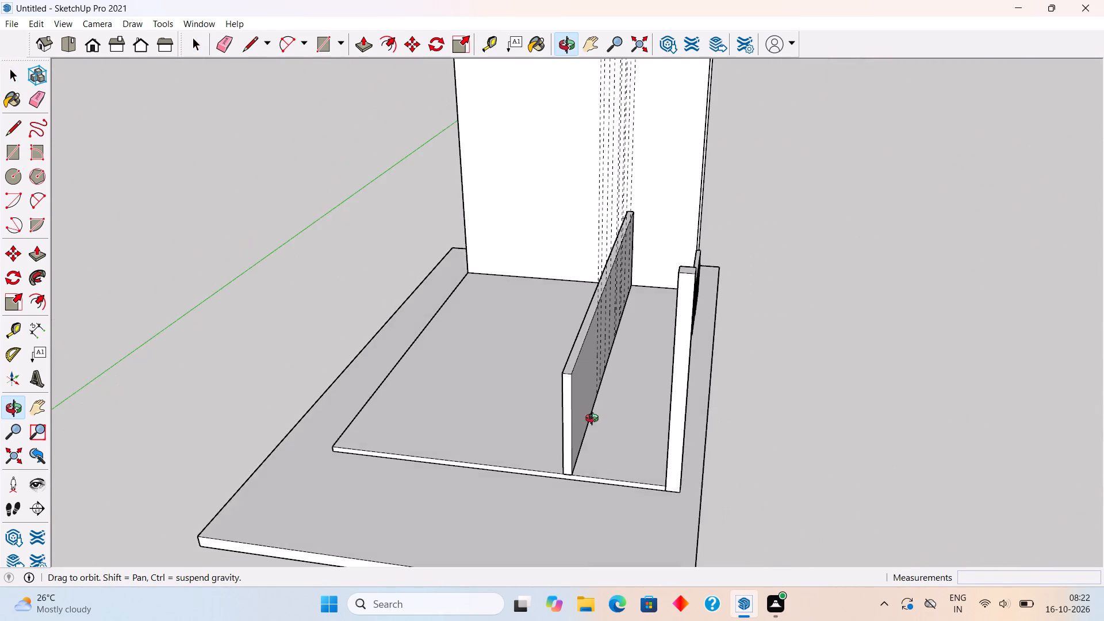
middle_click_drag(595, 420, 585, 425)
scroll(572, 427, "up", 2)
middle_click_drag(684, 397, 402, 384)
scroll(402, 384, "down", 2)
middle_click_drag(626, 340, 569, 348)
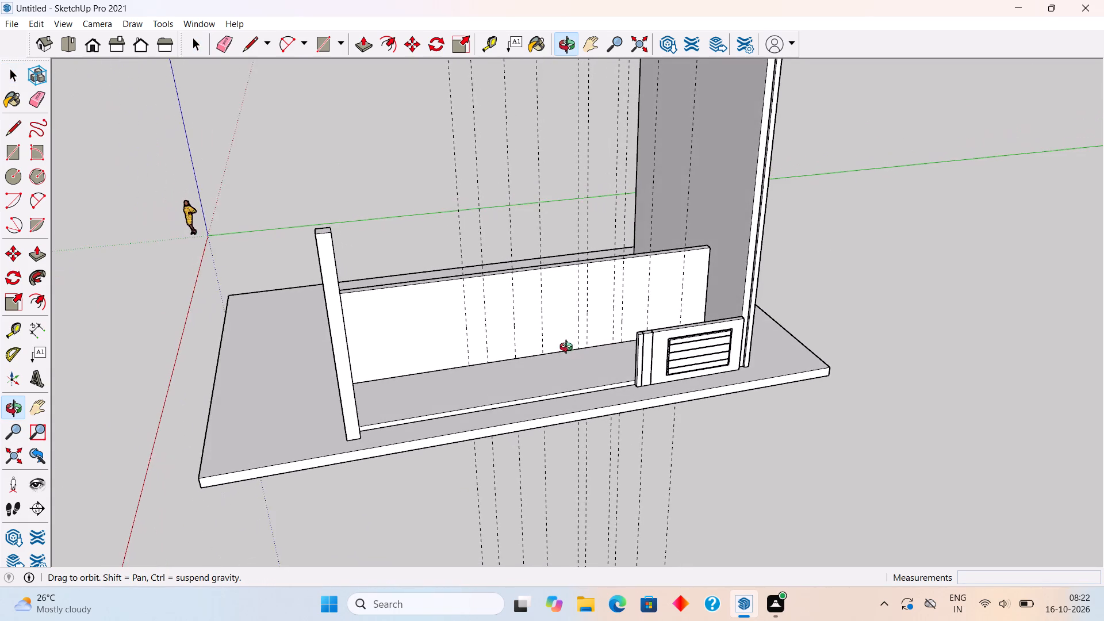
middle_click_drag(569, 348, 568, 348)
scroll(568, 348, "up", 1)
middle_click_drag(745, 360, 733, 318)
scroll(733, 318, "down", 7)
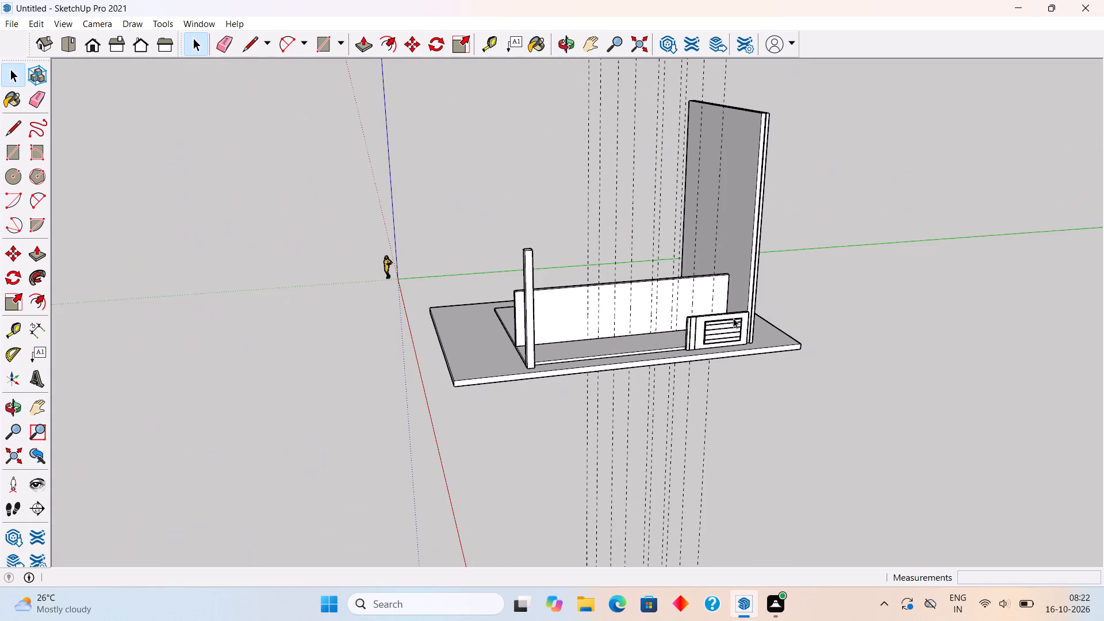
Examine the guided partition, column and slatted front panel from several angles.
scroll(738, 197, "up", 8)
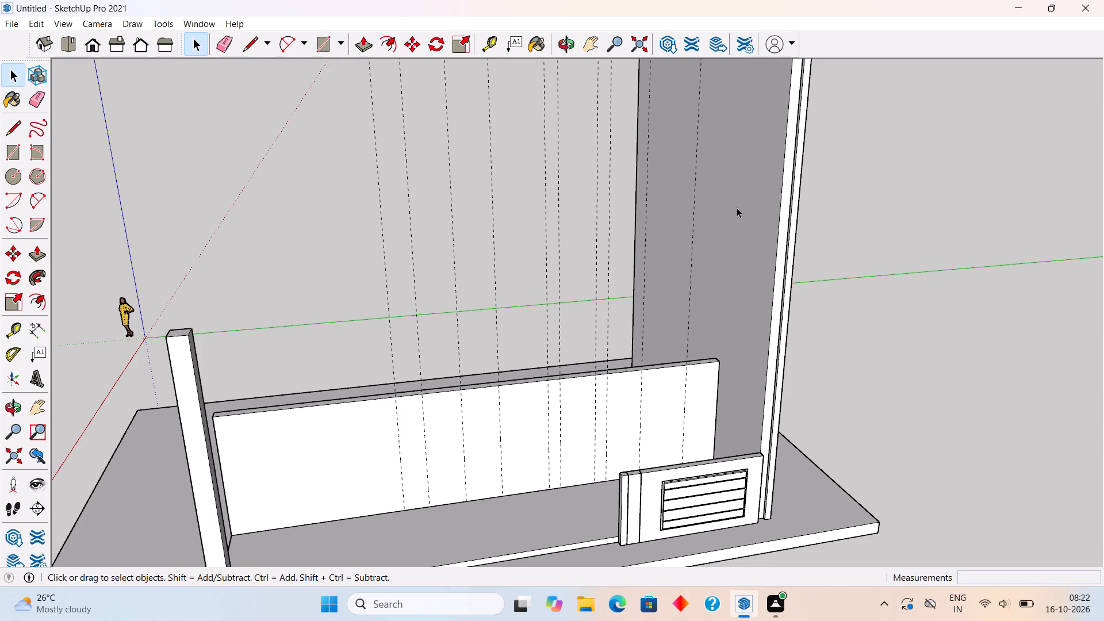
scroll(686, 441, "up", 3)
middle_click_drag(703, 411, 655, 382)
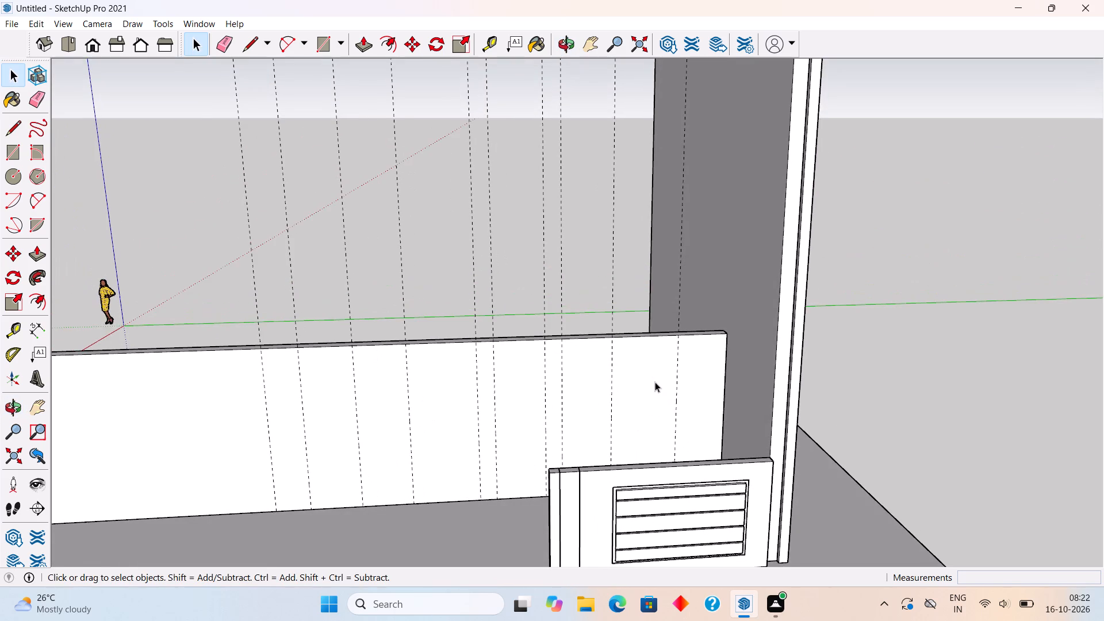
scroll(655, 382, "down", 4)
middle_click_drag(560, 463, 641, 426)
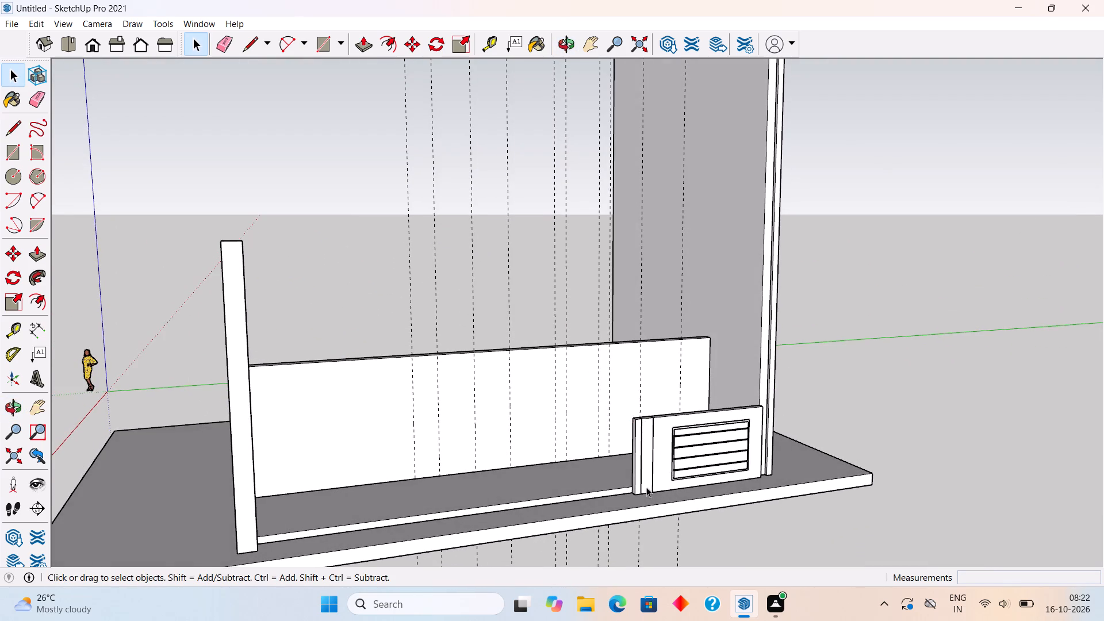
scroll(627, 473, "up", 3)
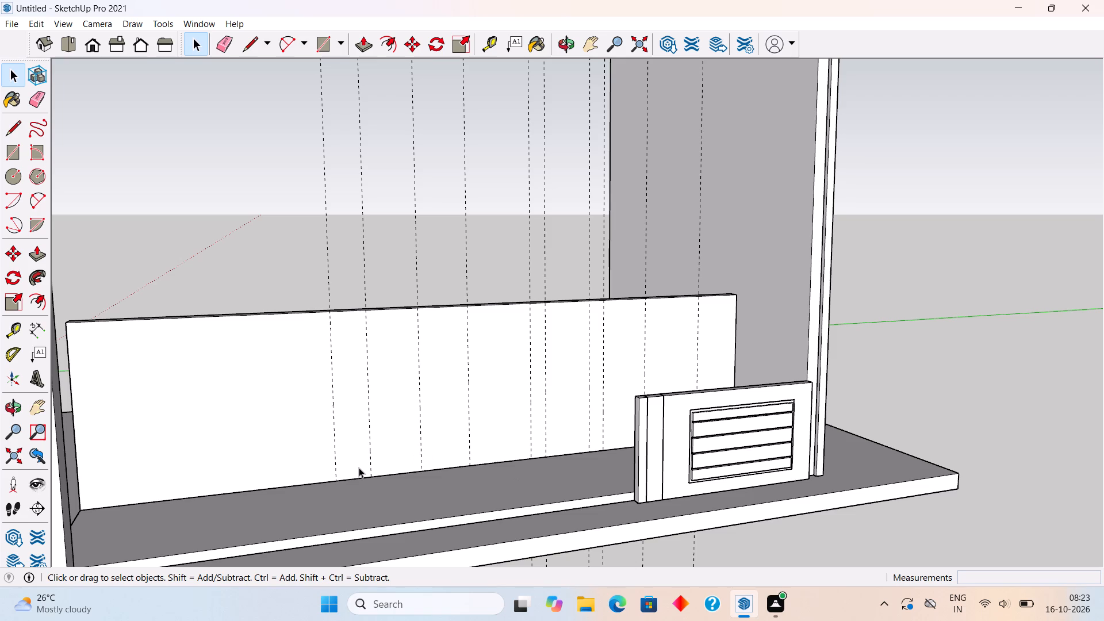
middle_click_drag(371, 454, 707, 484)
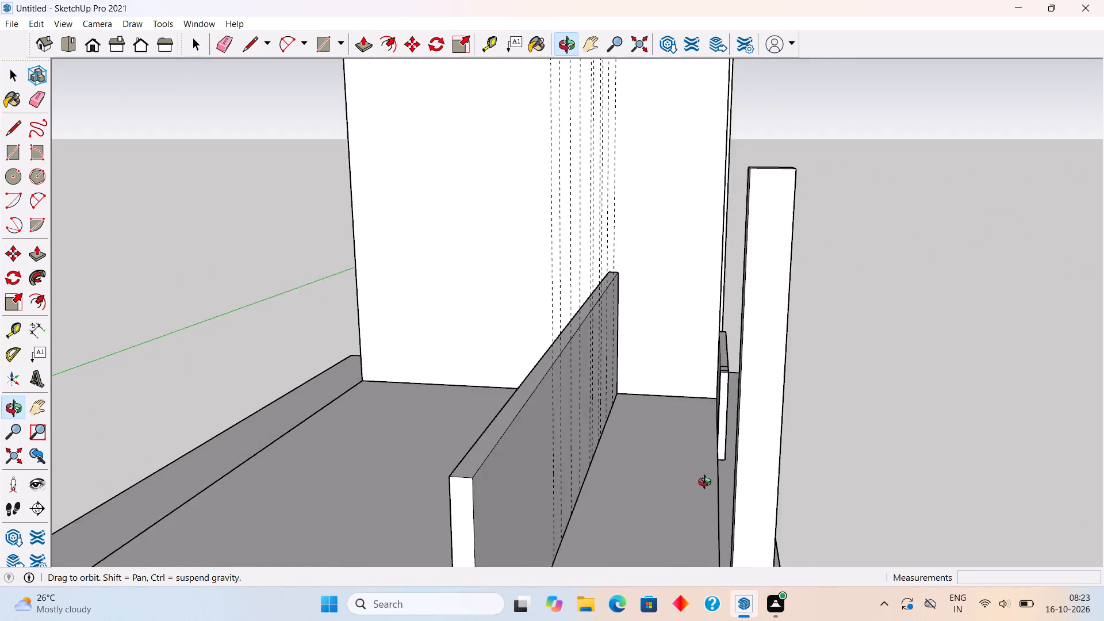
middle_click_drag(707, 484, 354, 448)
scroll(354, 448, "down", 1)
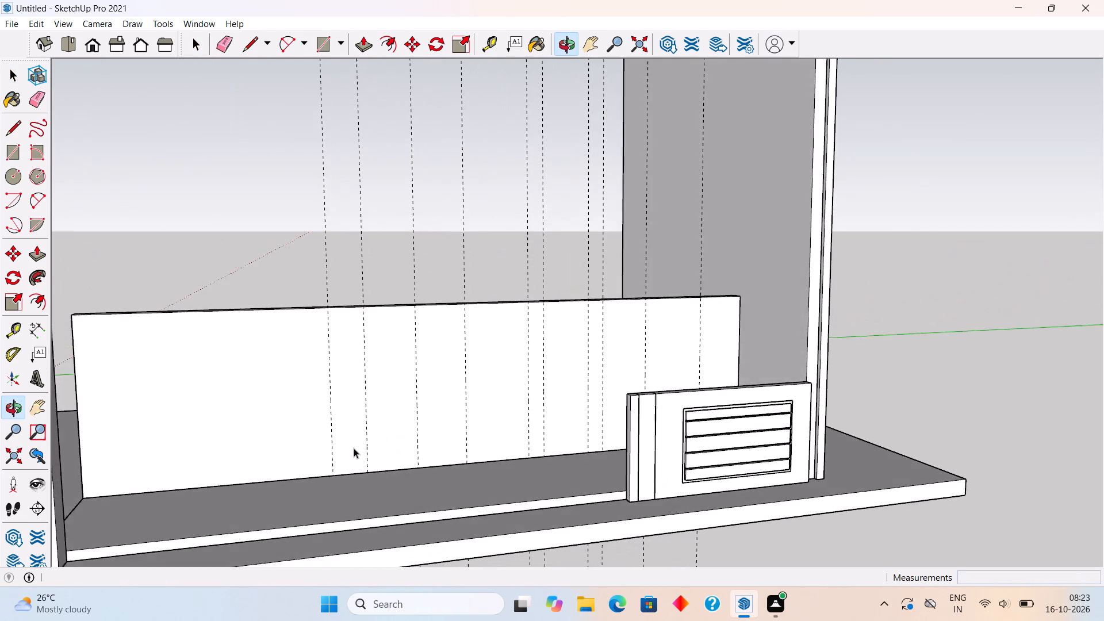
scroll(354, 448, "down", 2)
middle_click_drag(348, 465, 344, 508)
scroll(343, 491, "up", 3)
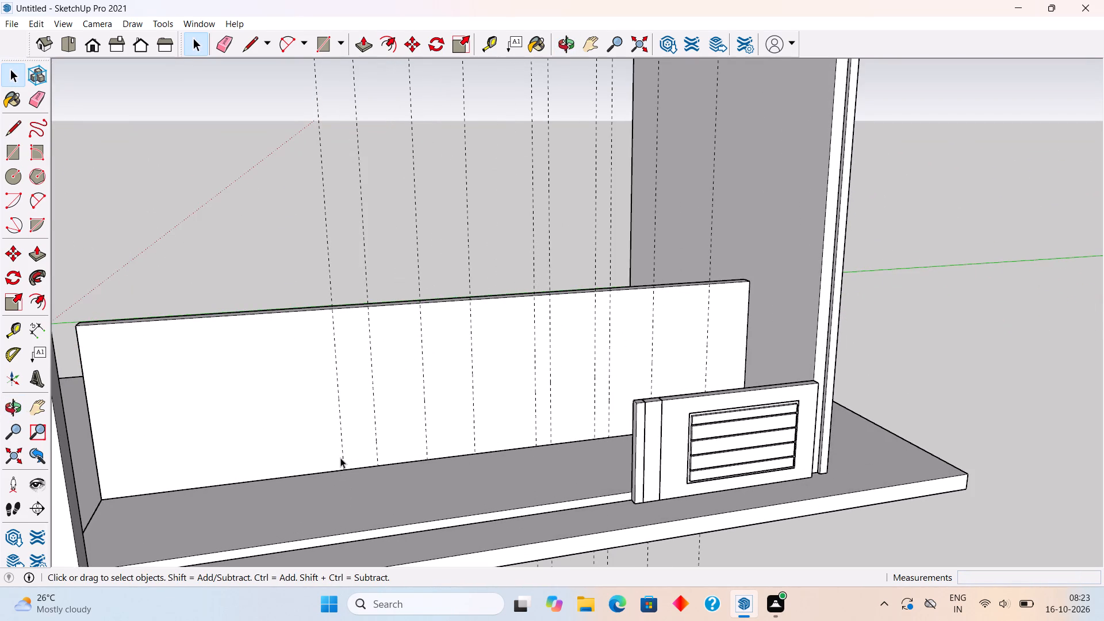
scroll(350, 516, "down", 1)
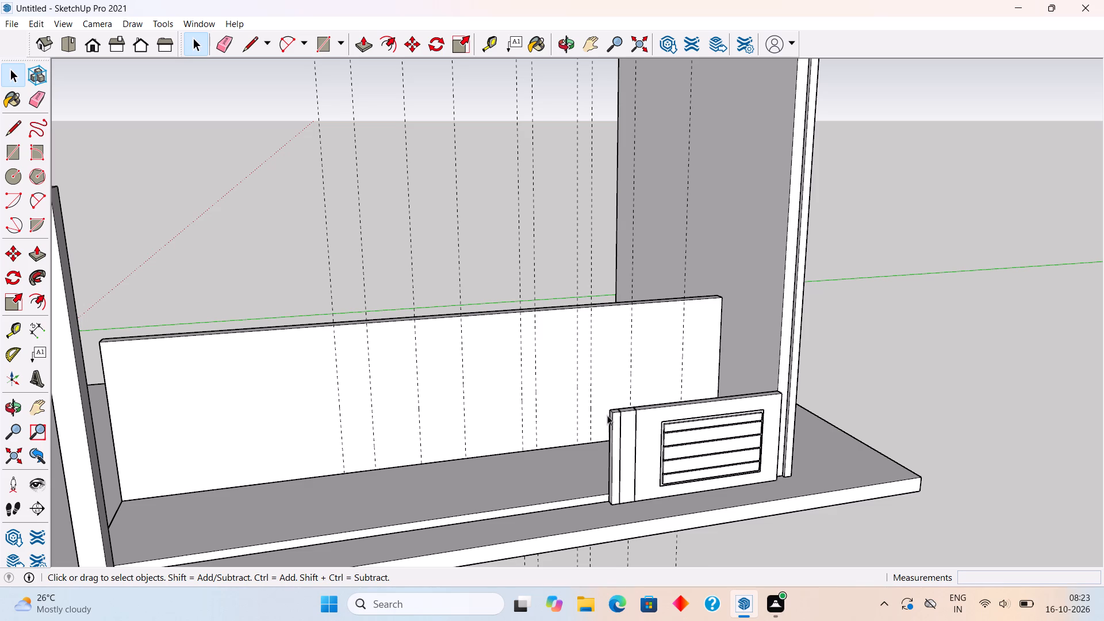
Place a guide across the floor slab from its column-side edge, aligned with the base of the partition's nearest vertical guide.
key("r")
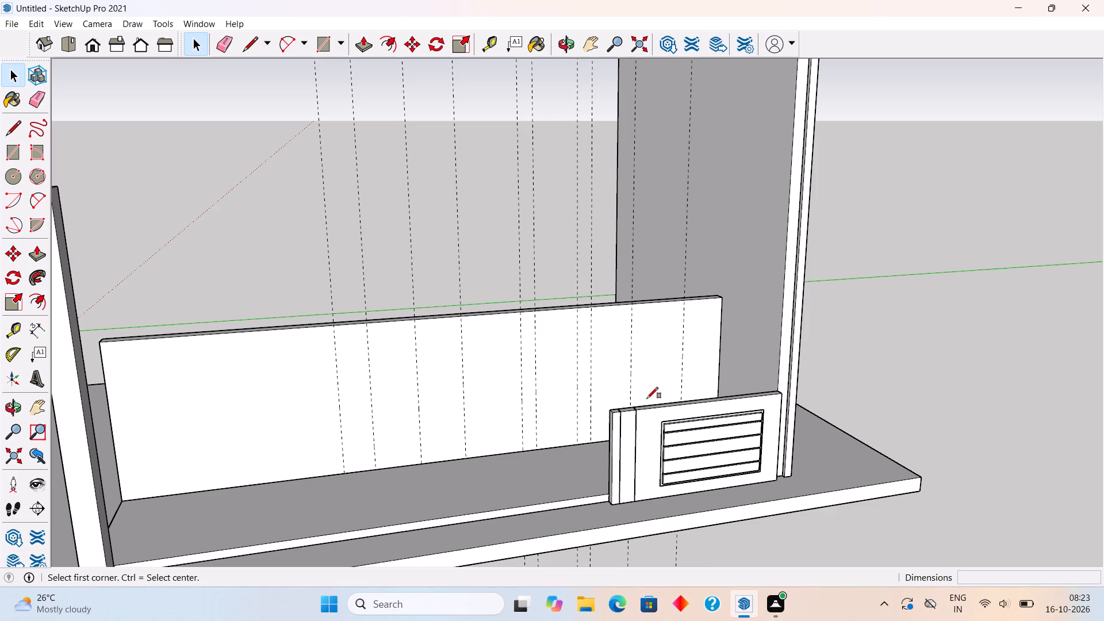
key("t")
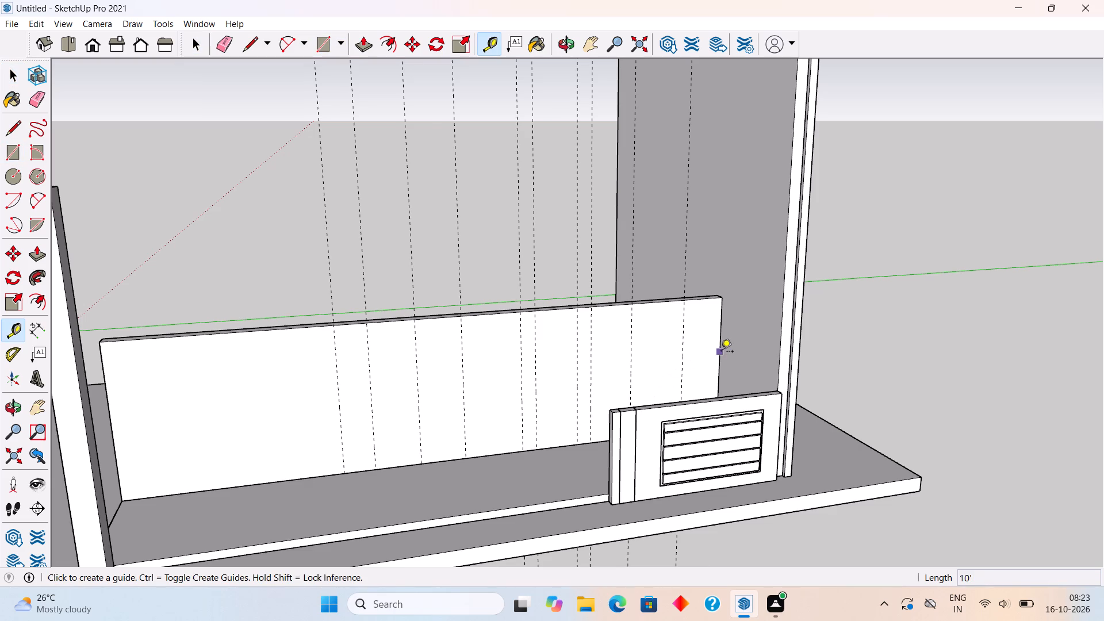
scroll(559, 462, "down", 4)
middle_click_drag(205, 500, 132, 501)
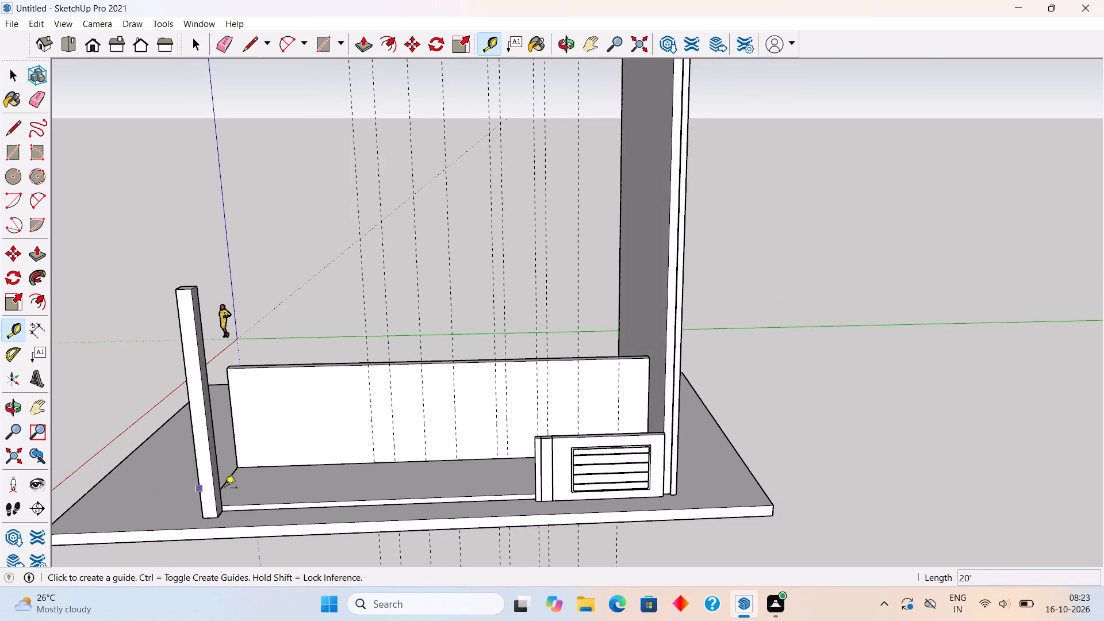
scroll(231, 482, "up", 5)
left_click(224, 482)
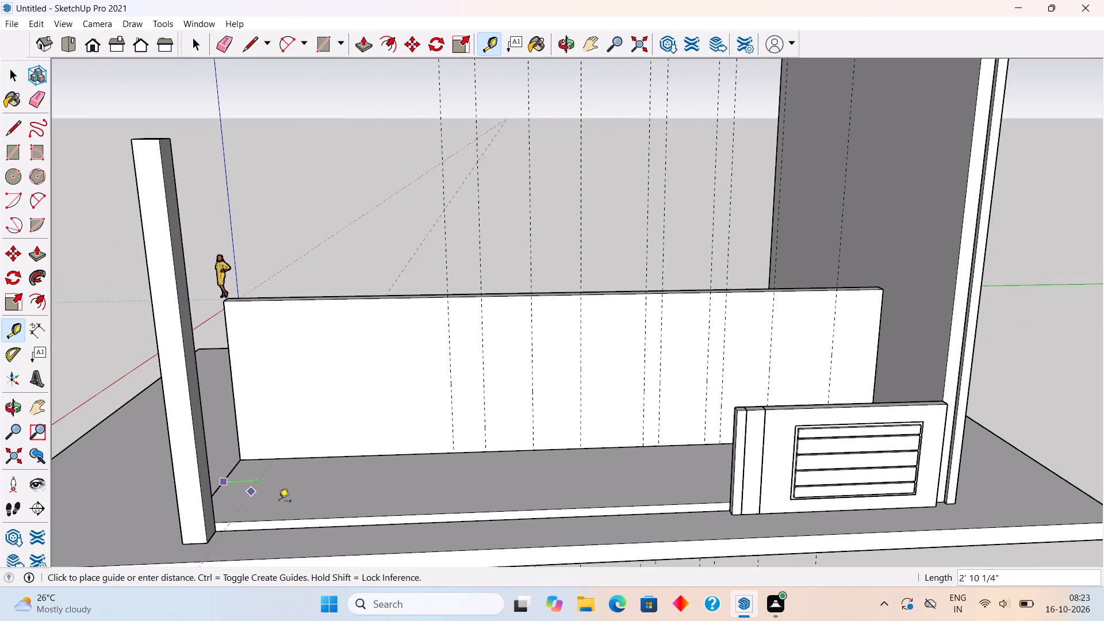
left_click(450, 450)
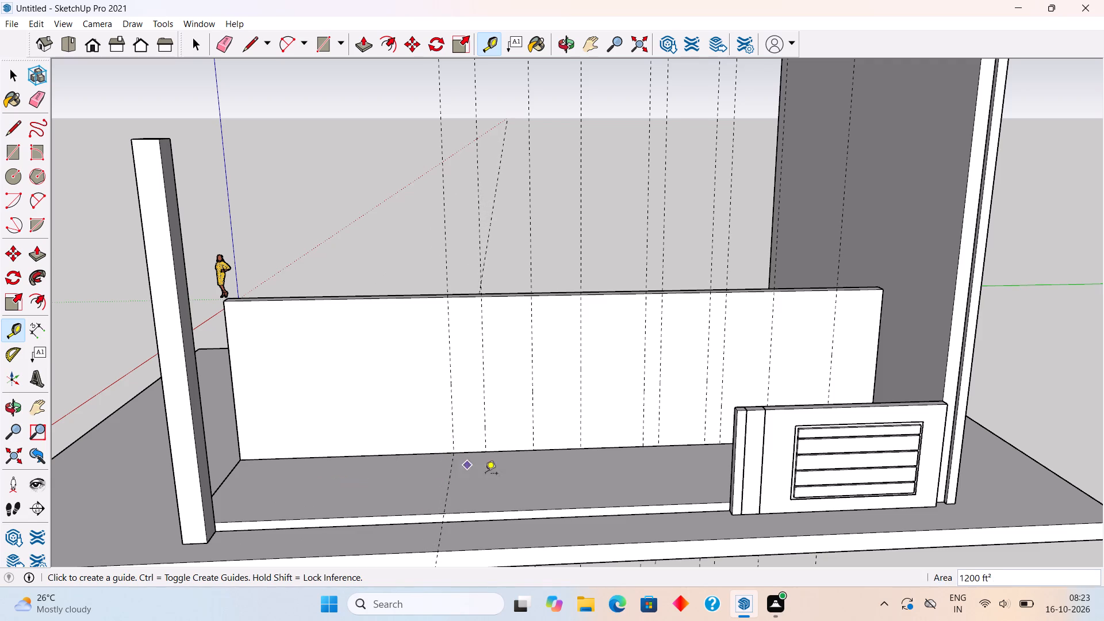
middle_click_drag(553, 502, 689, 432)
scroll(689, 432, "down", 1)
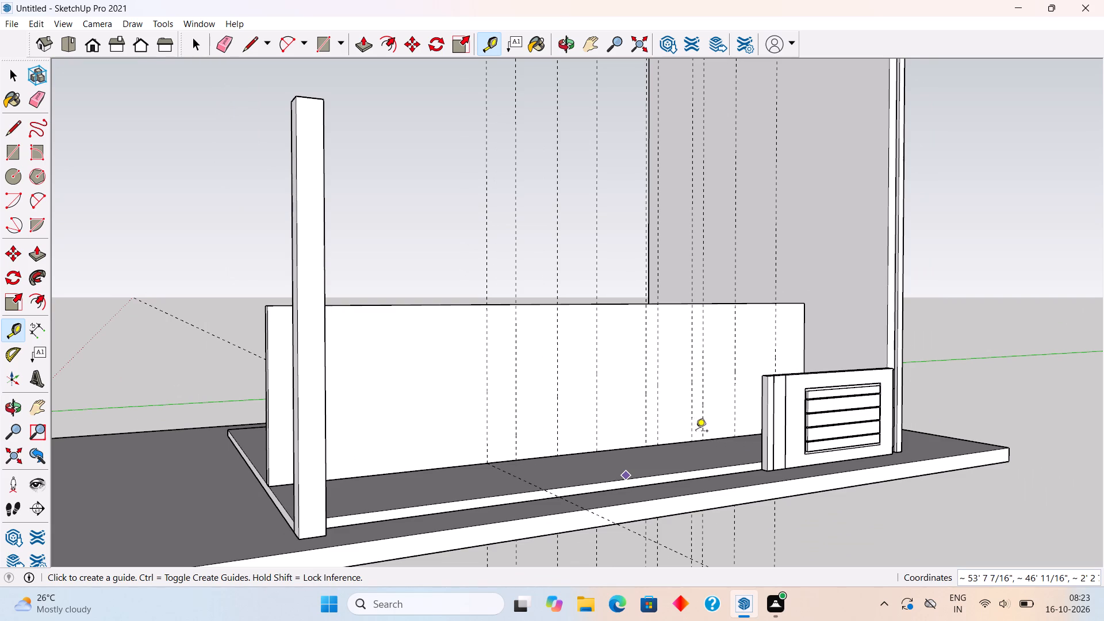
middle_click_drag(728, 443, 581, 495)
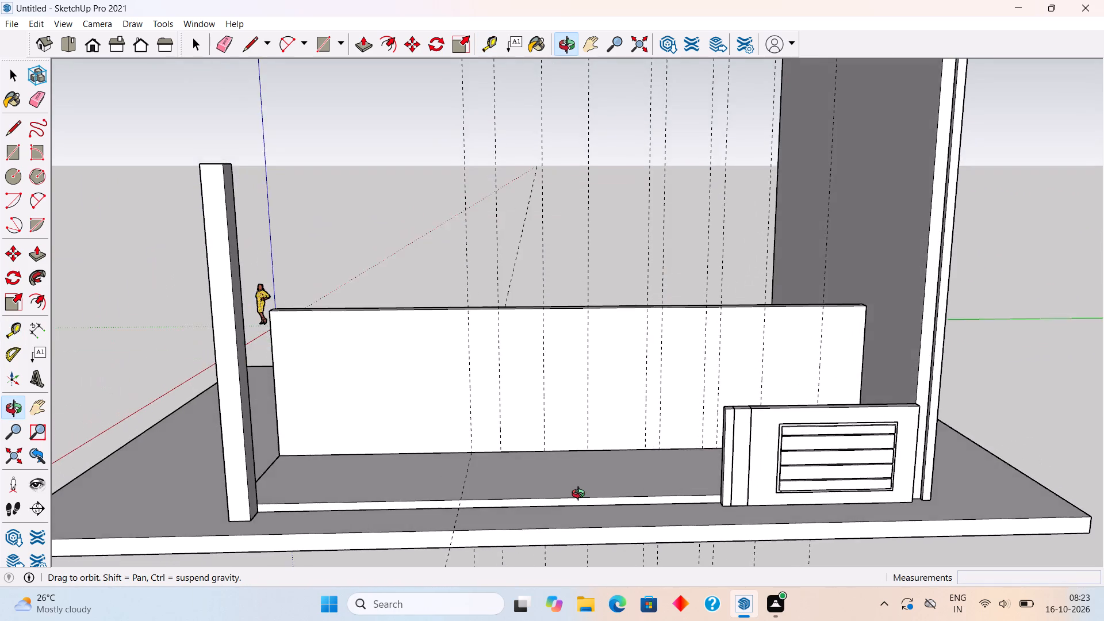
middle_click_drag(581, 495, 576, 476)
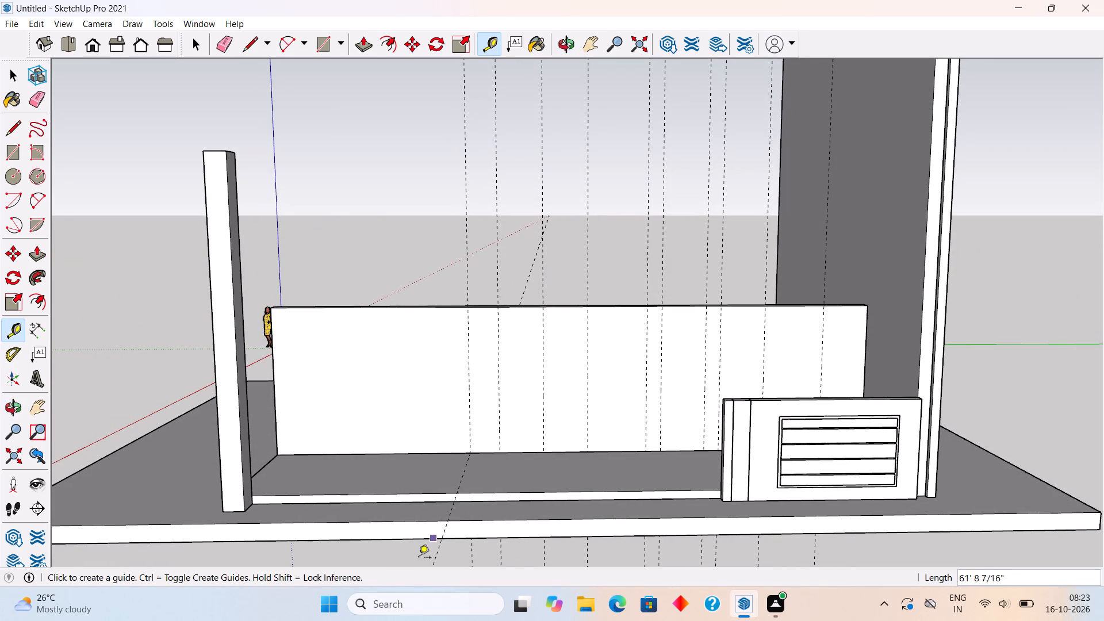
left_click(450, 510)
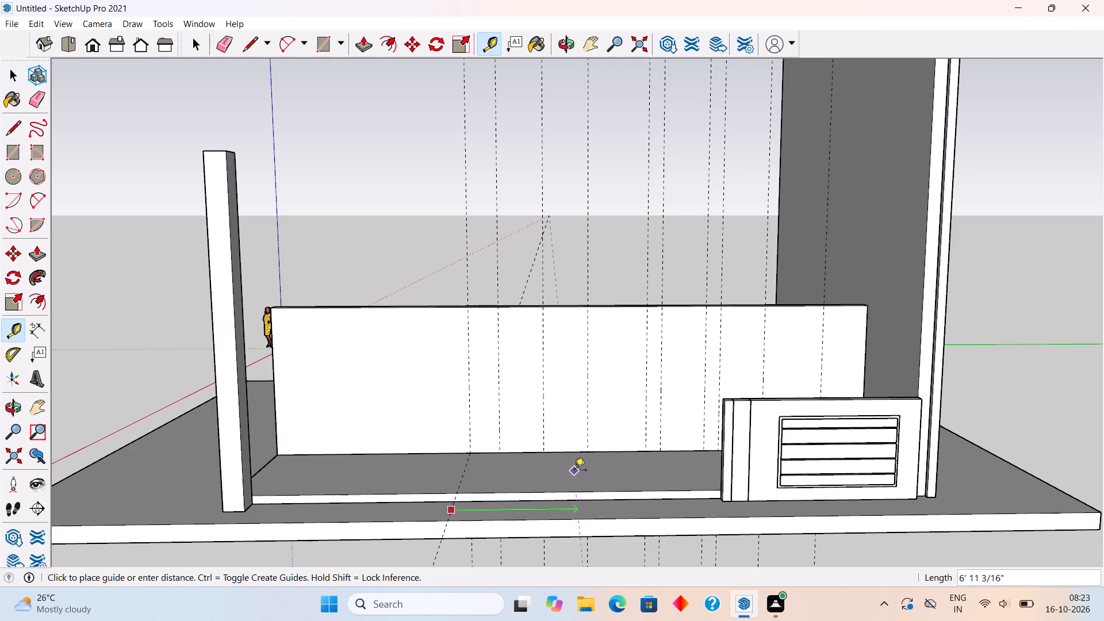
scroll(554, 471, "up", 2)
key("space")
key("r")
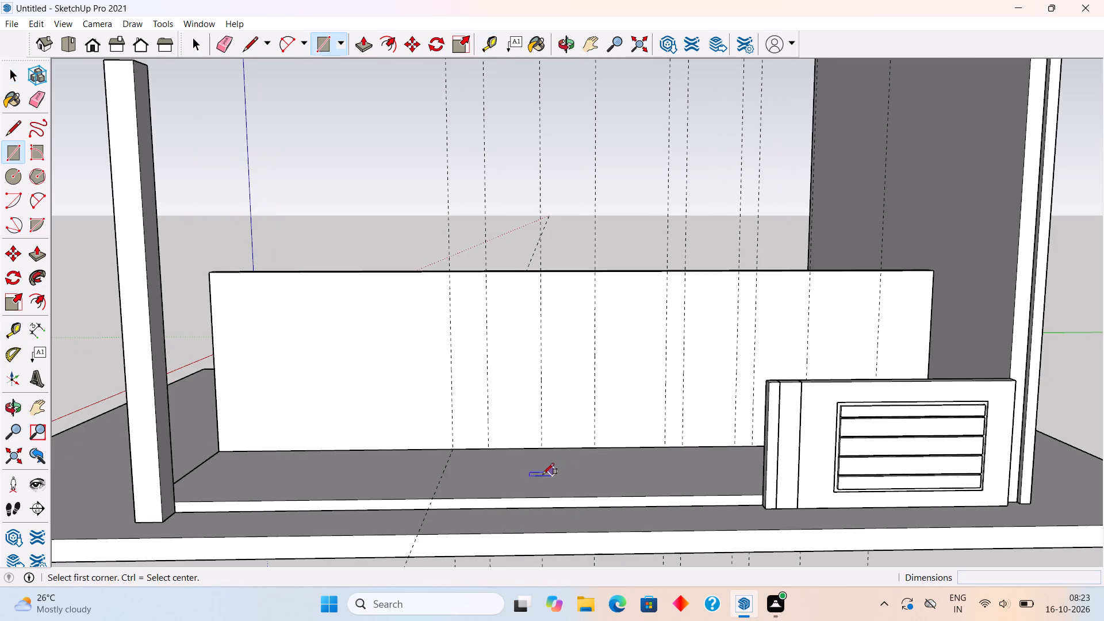
Place a guide across the slab 13' from the column's outer base edge, toward the slatted panel.
scroll(173, 508, "up", 5)
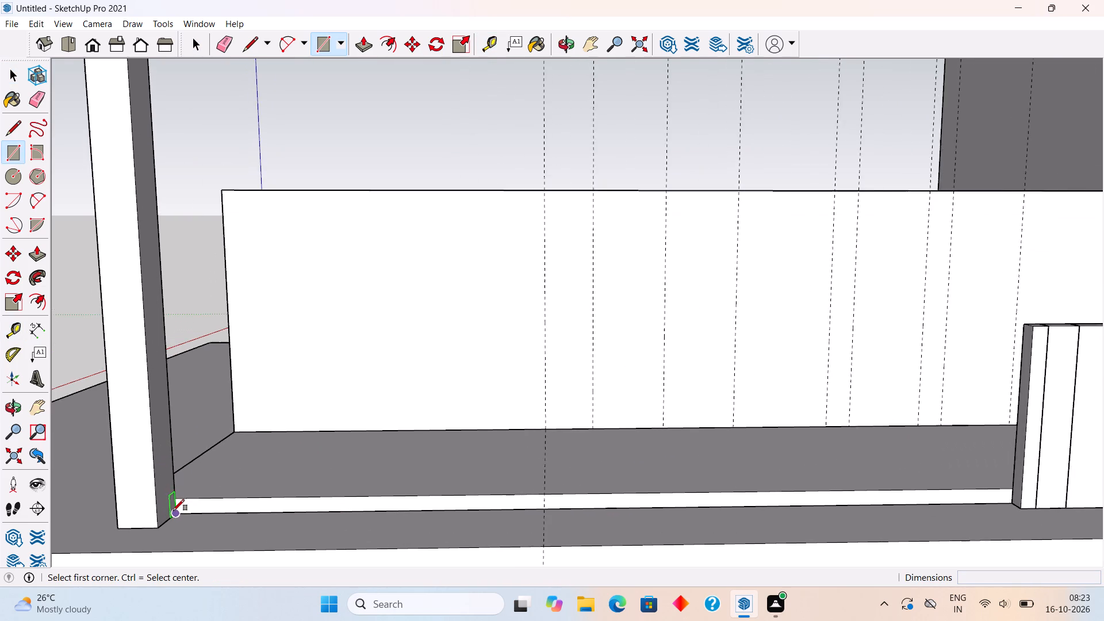
scroll(173, 511, "up", 2)
middle_click_drag(384, 457, 711, 443)
scroll(711, 450, "down", 9)
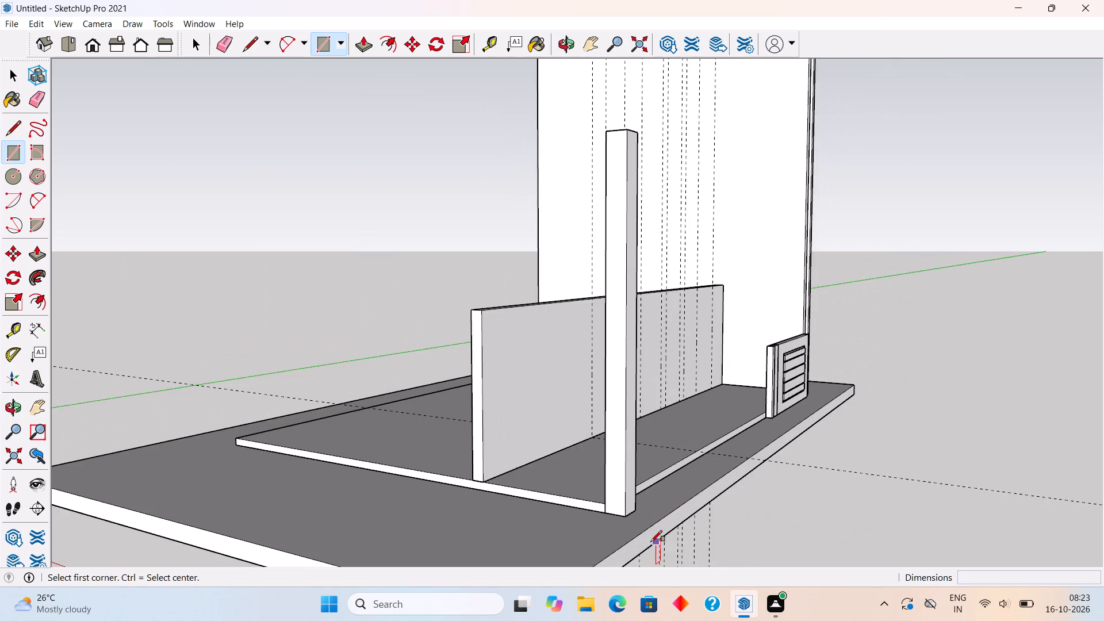
scroll(645, 526, "up", 4)
key("t")
scroll(608, 511, "up", 5)
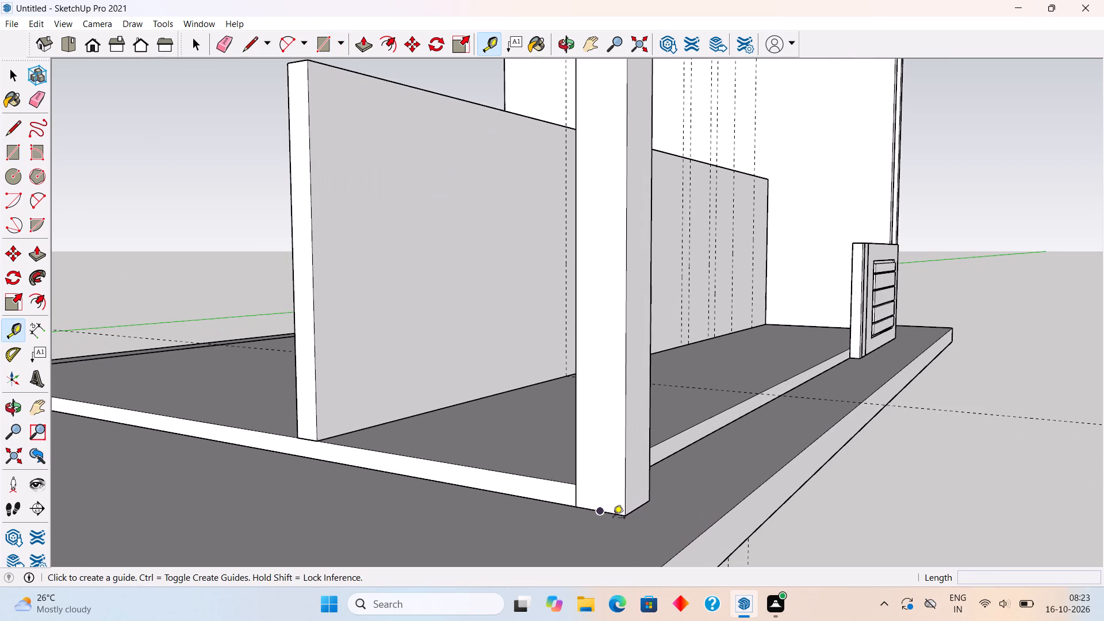
left_click(616, 515)
middle_click_drag(649, 495, 398, 559)
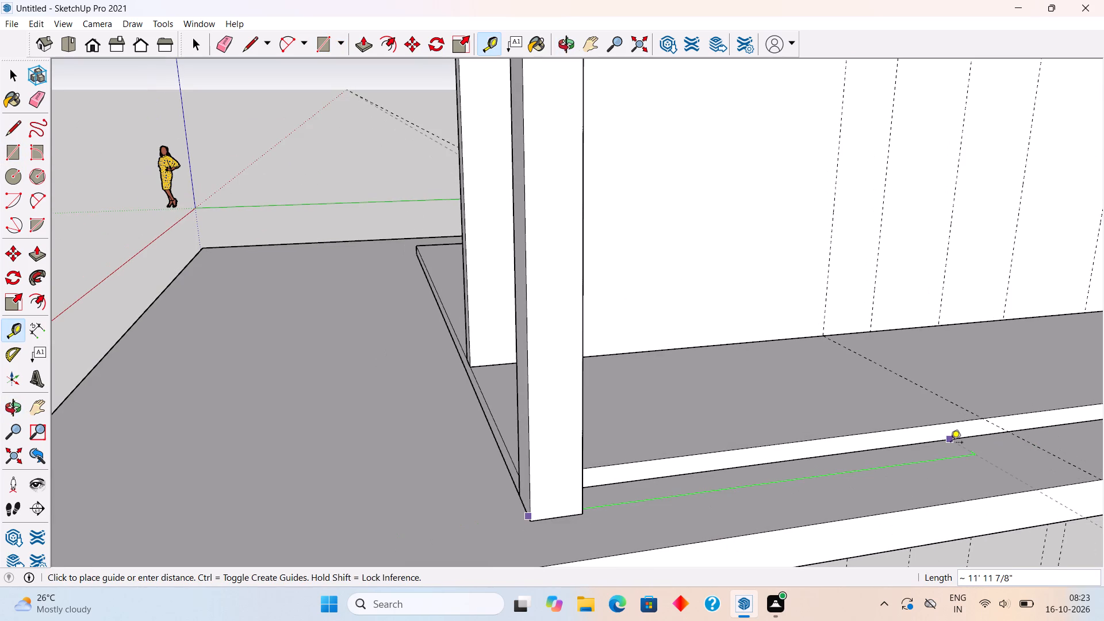
type("13'")
key("Return")
Add a parallel guide across the slab 10' beyond the 13' guide, toward the slatted panel.
scroll(956, 431, "down", 6)
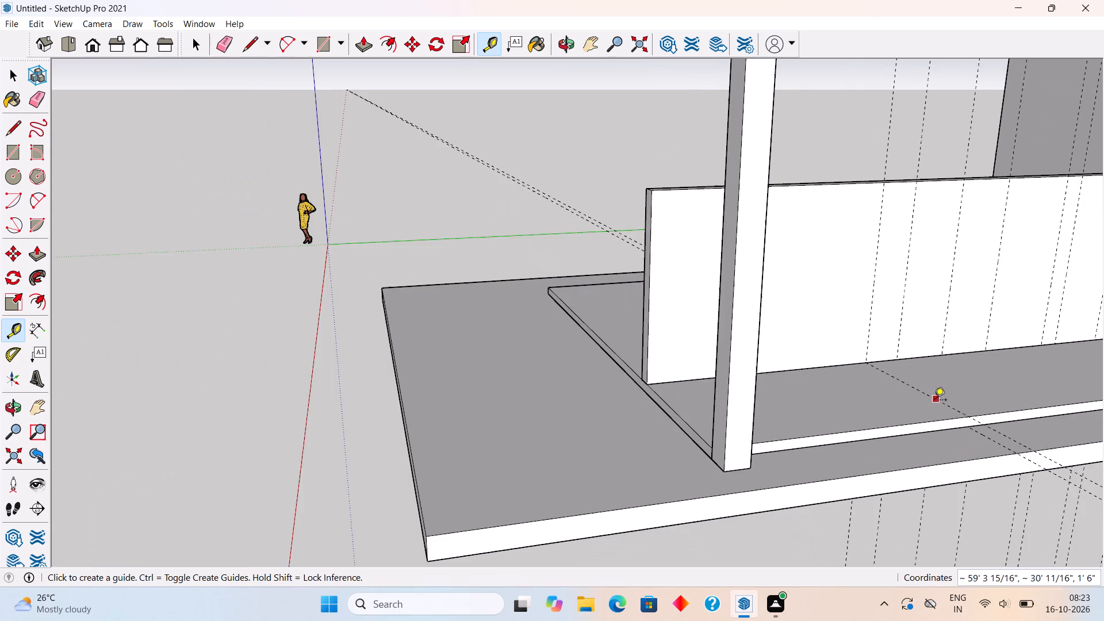
middle_click_drag(1076, 382, 896, 435)
scroll(896, 435, "down", 10)
scroll(891, 373, "down", 5)
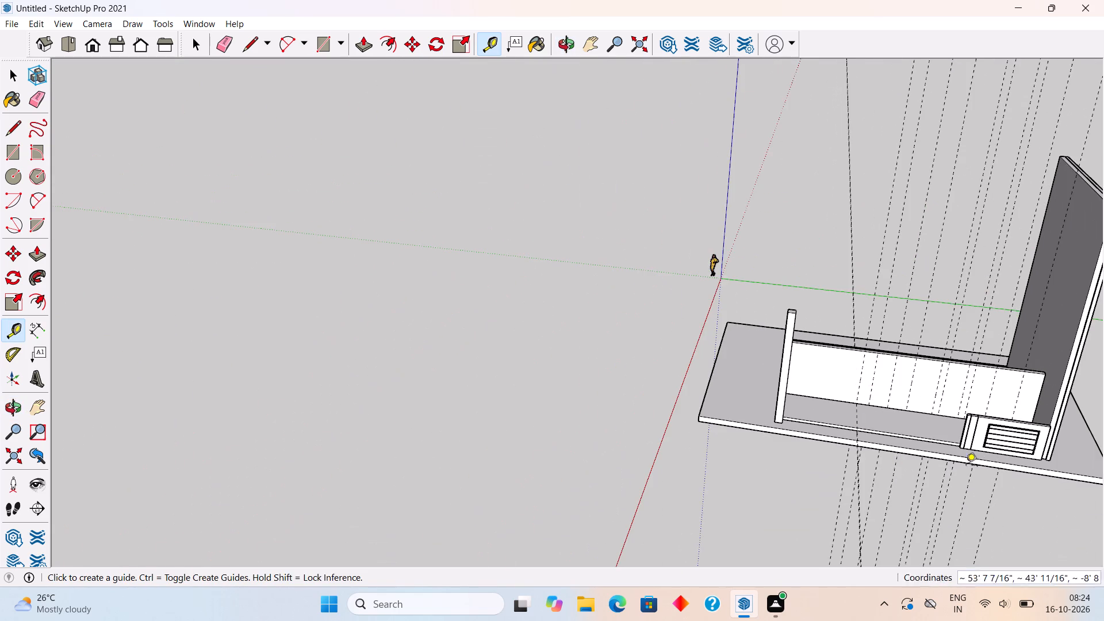
scroll(1060, 480, "up", 5)
scroll(977, 495, "up", 4)
middle_click_drag(972, 495, 906, 432)
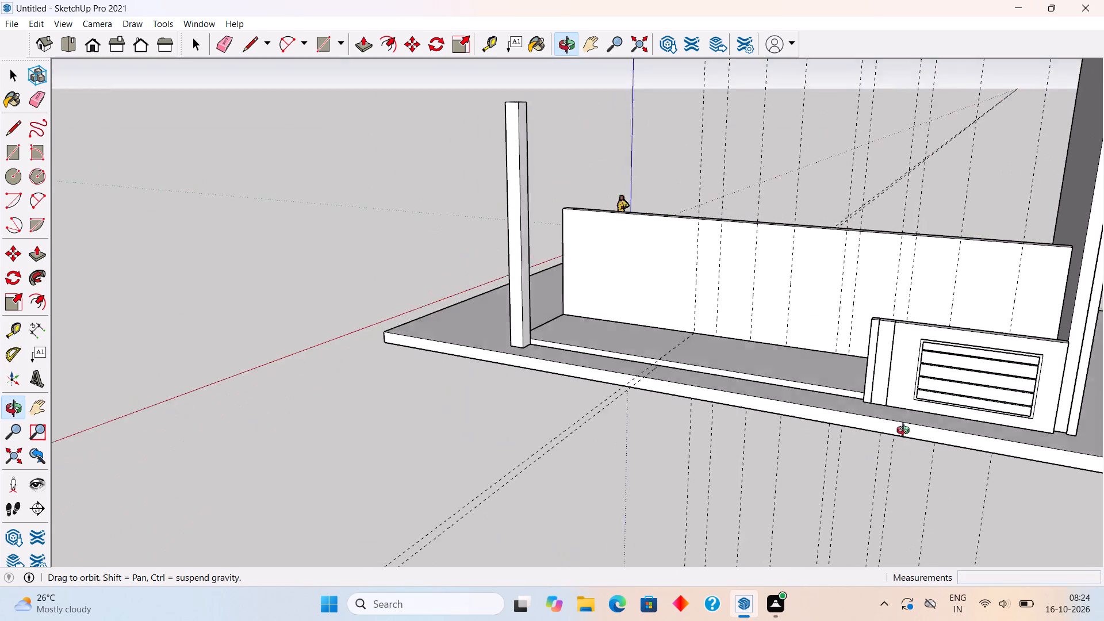
middle_click_drag(906, 432, 905, 430)
scroll(702, 385, "up", 8)
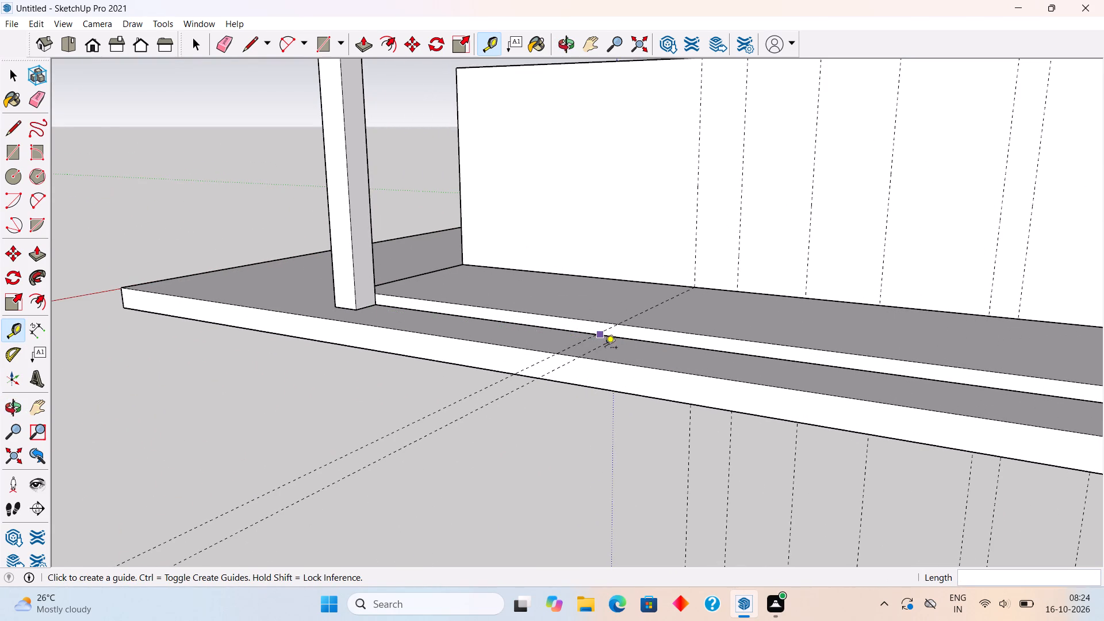
left_click(592, 354)
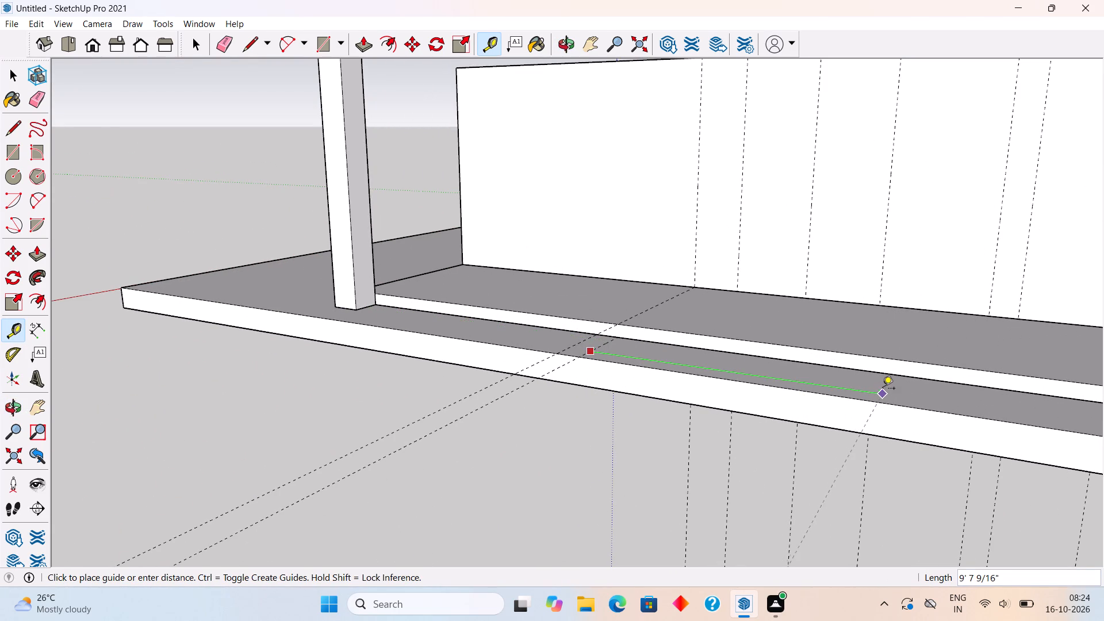
type("10'")
key("Return")
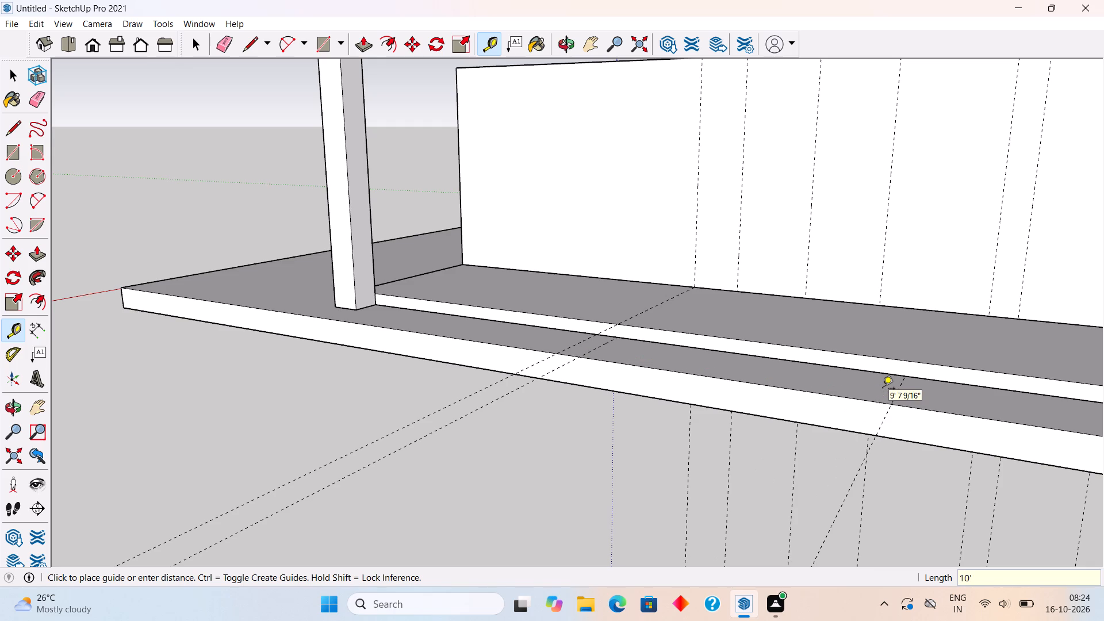
Place another parallel guide 5' 6" farther on, at the front bottom corner of the block beside the slatted panel.
scroll(883, 389, "up", 1)
scroll(883, 389, "down", 15)
middle_click_drag(545, 448, 666, 499)
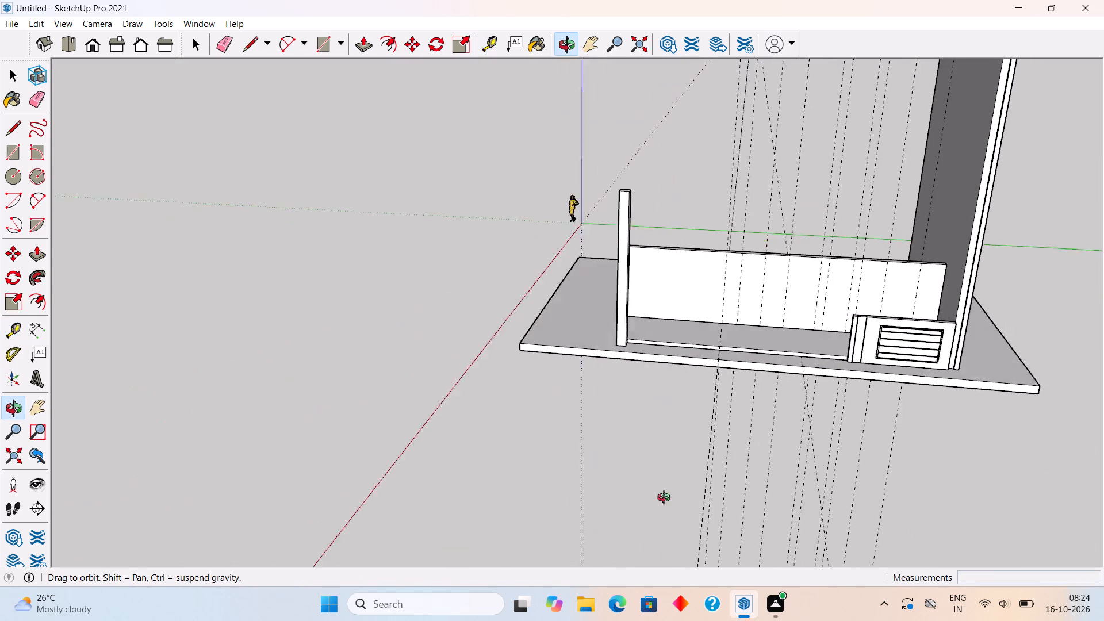
middle_click_drag(666, 499, 788, 522)
scroll(801, 304, "up", 11)
scroll(770, 347, "up", 6)
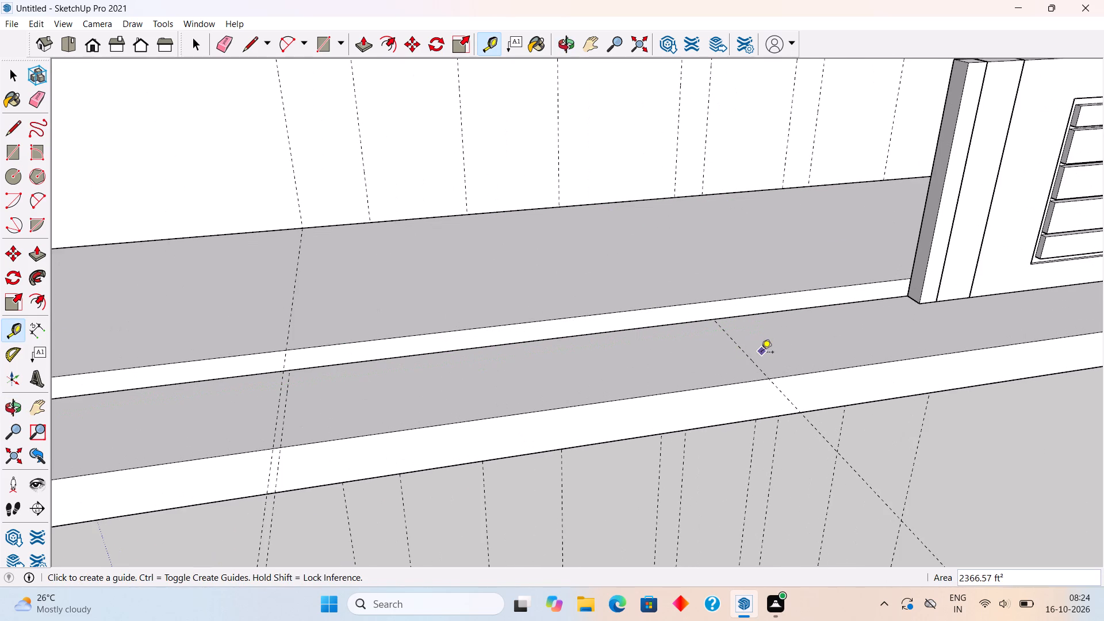
left_click(758, 362)
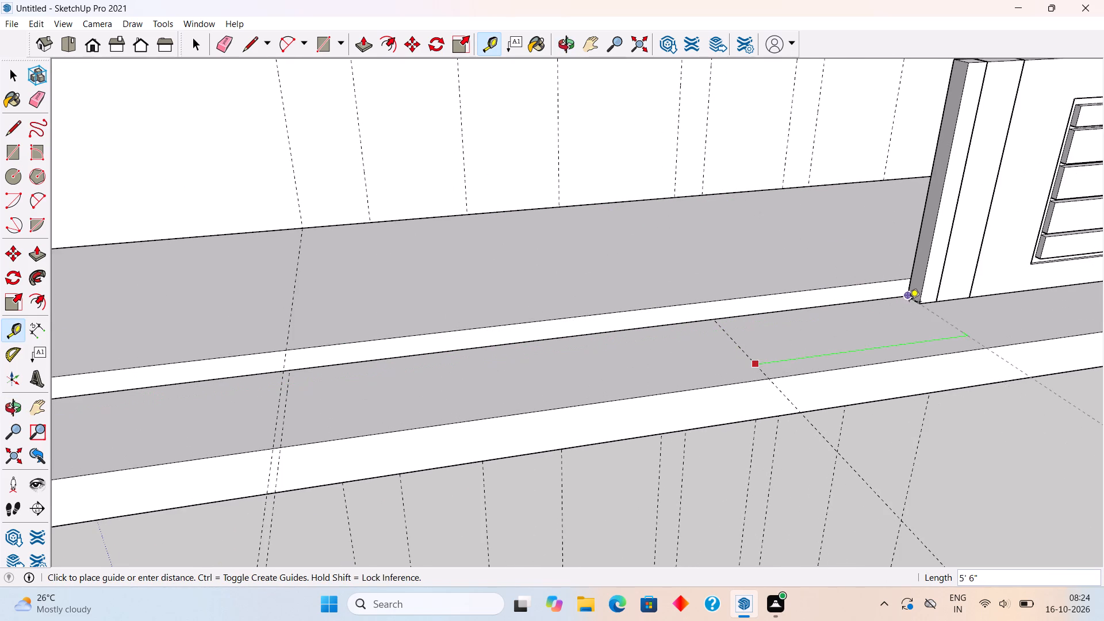
scroll(909, 302, "up", 3)
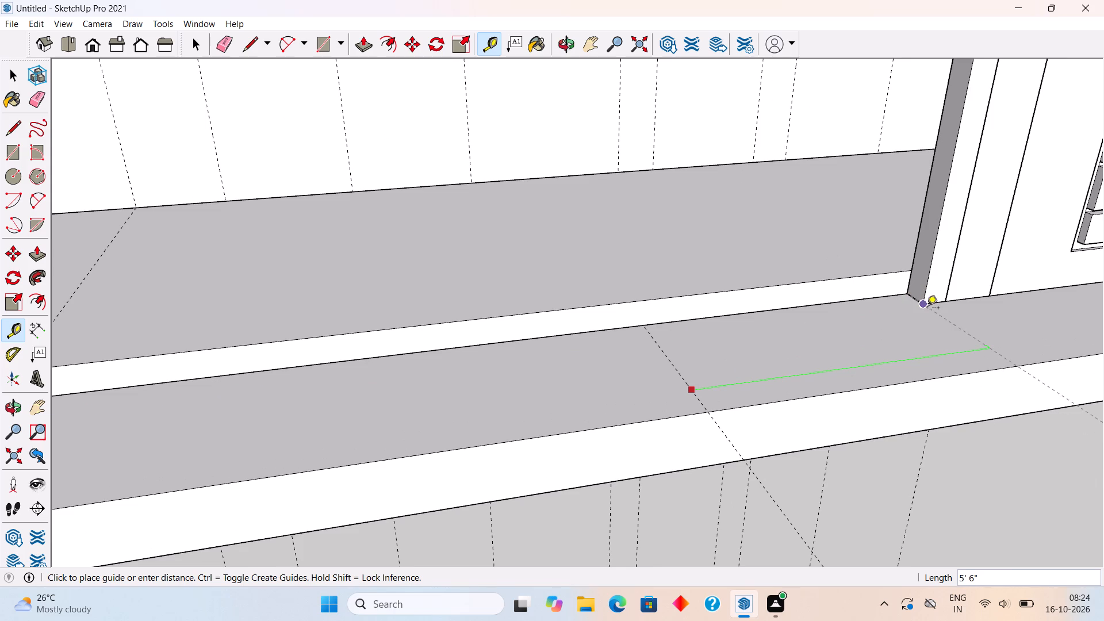
left_click_drag(927, 309, 929, 314)
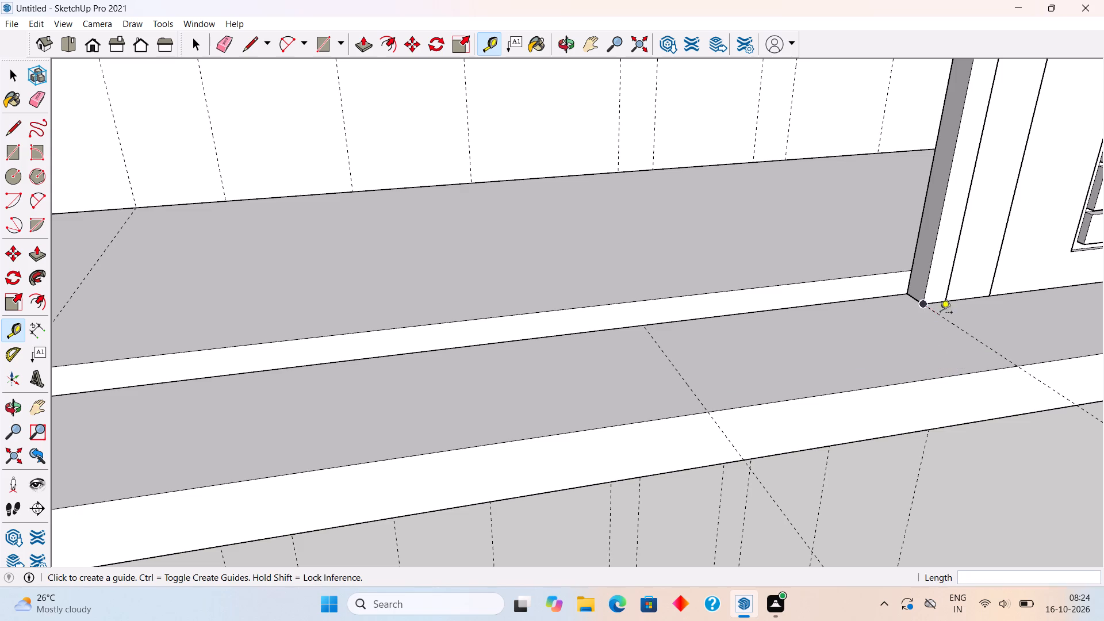
Add a lengthwise guide along the front bottom edge of the slatted panel and its end blocks.
scroll(964, 297, "up", 2)
double_click(965, 297)
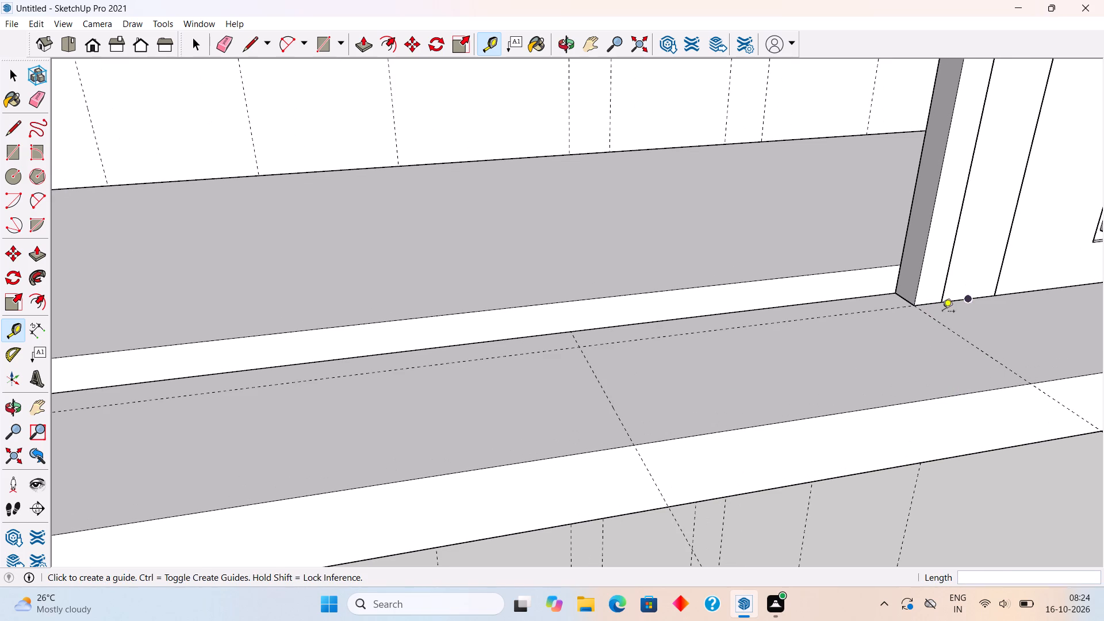
Draw a 6" deep rectangle from the end block to the nearest cross guide and raise it into a 6' wall.
key("r")
scroll(607, 320, "up", 3)
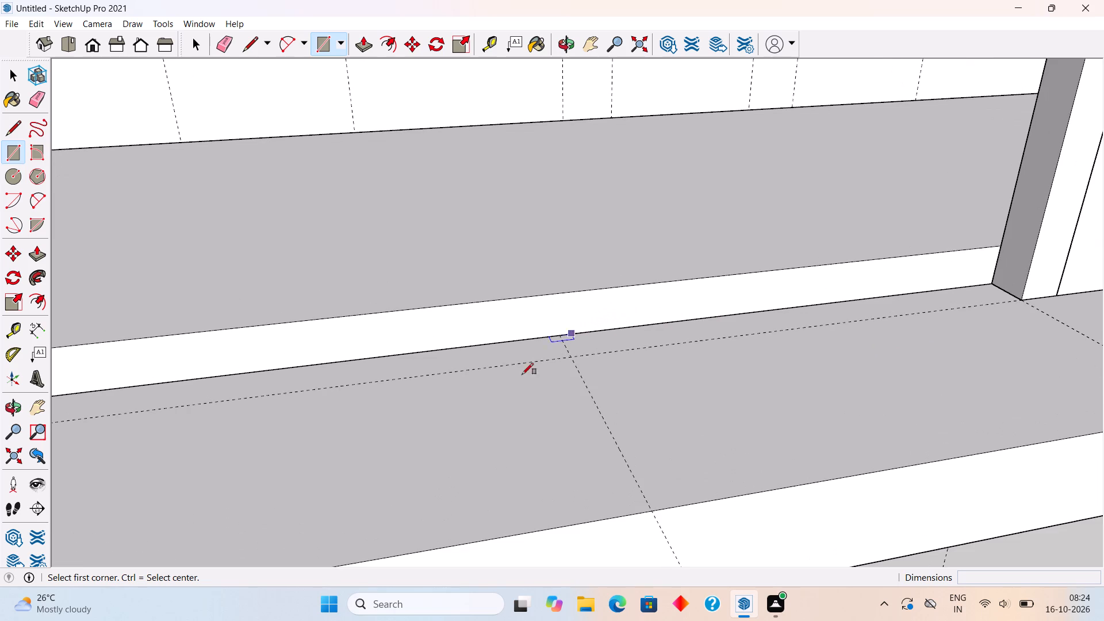
left_click(557, 333)
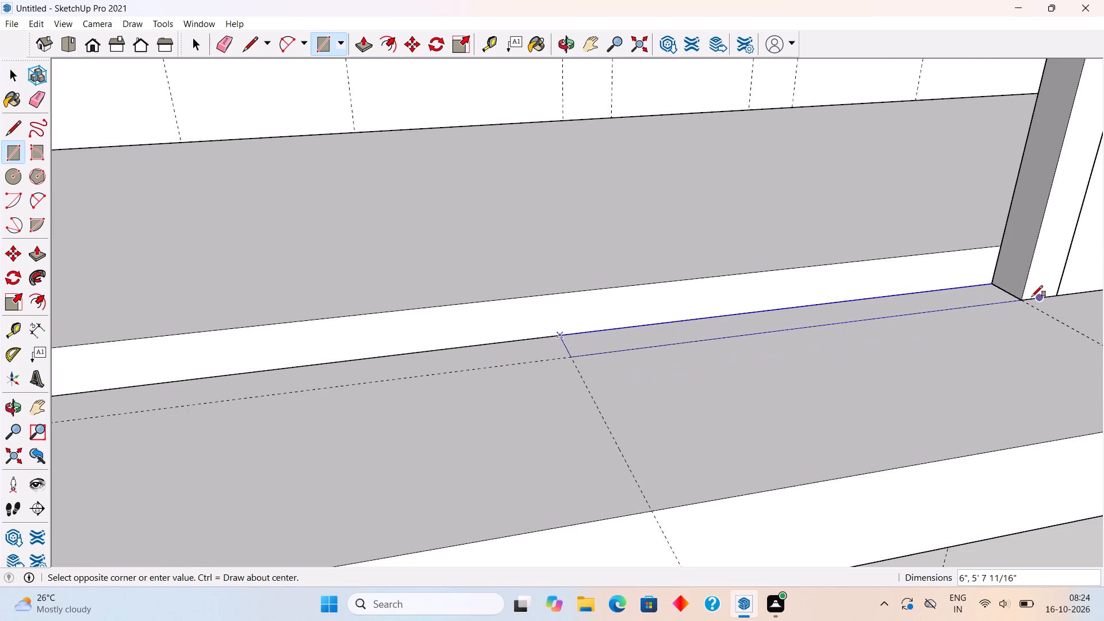
left_click(1022, 300)
key("p")
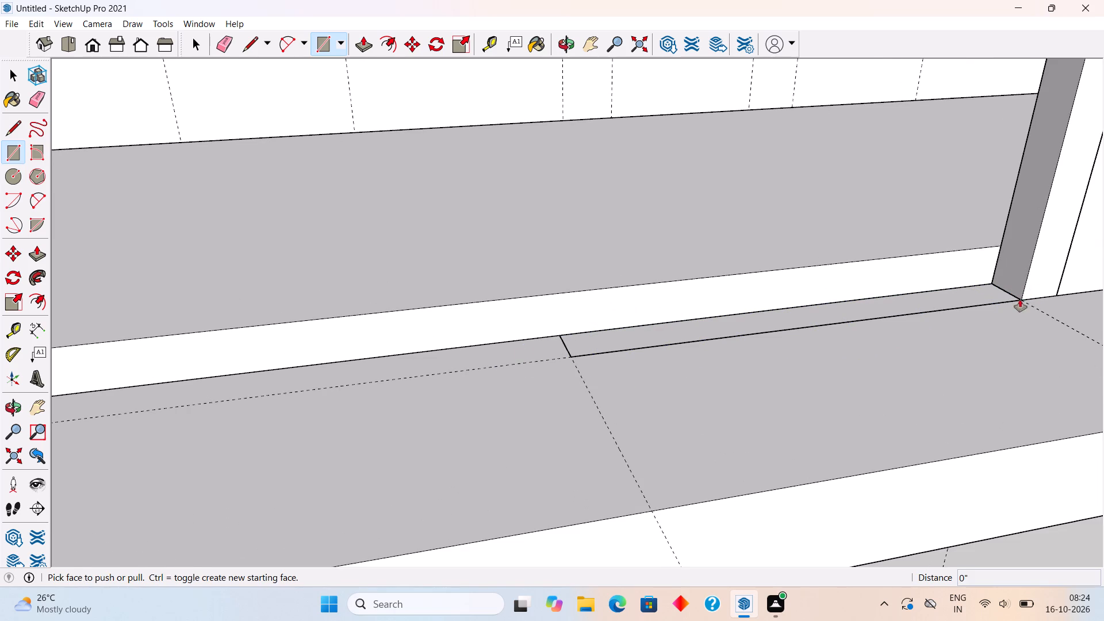
left_click(991, 298)
scroll(1012, 255, "down", 16)
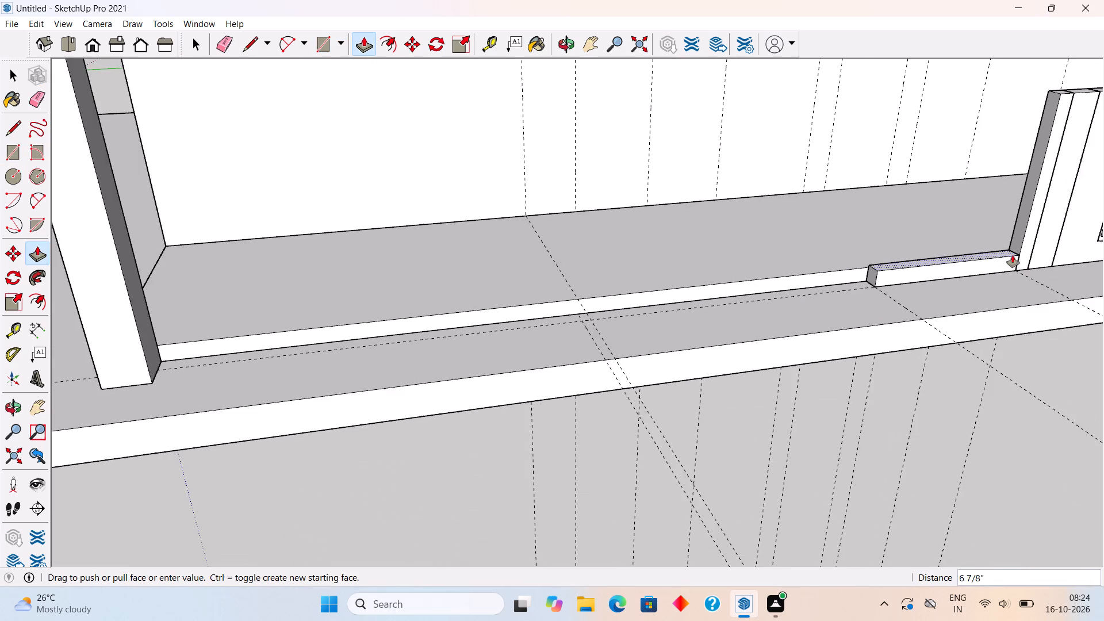
scroll(1013, 255, "down", 2)
left_click(1057, 144)
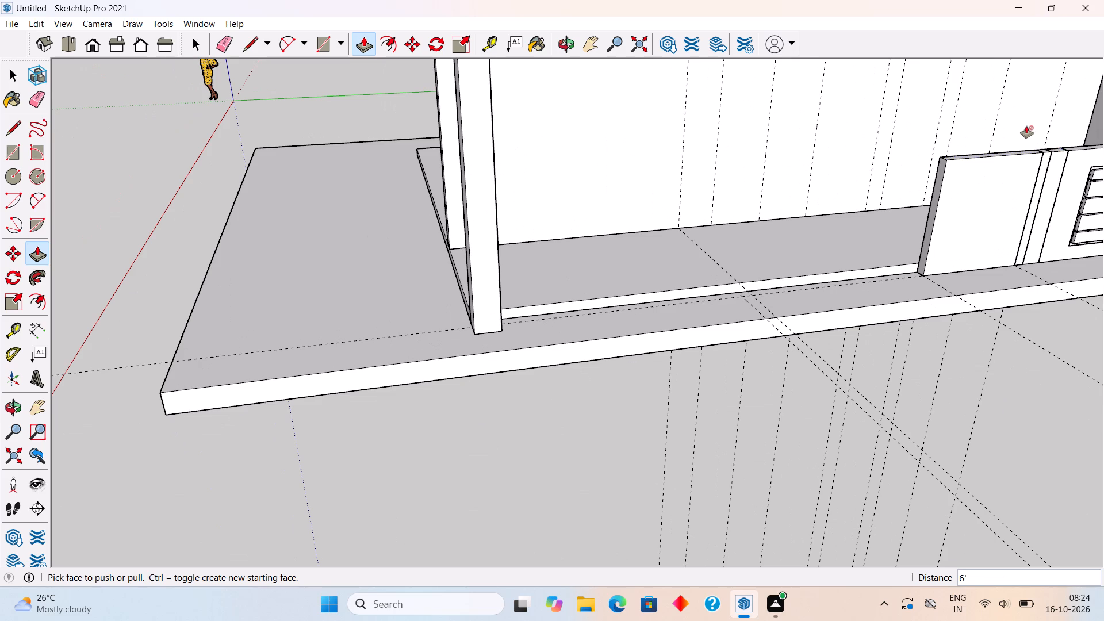
Place a guide across the slab 2' from the existing cross guide, toward the column.
middle_click_drag(827, 310, 825, 324)
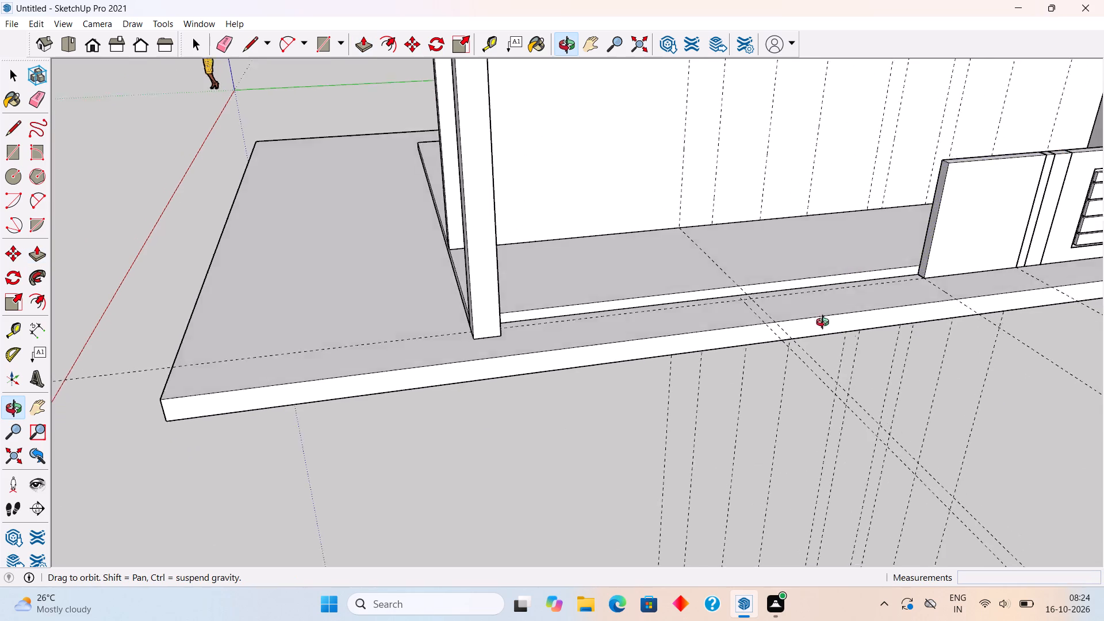
middle_click_drag(825, 324, 885, 428)
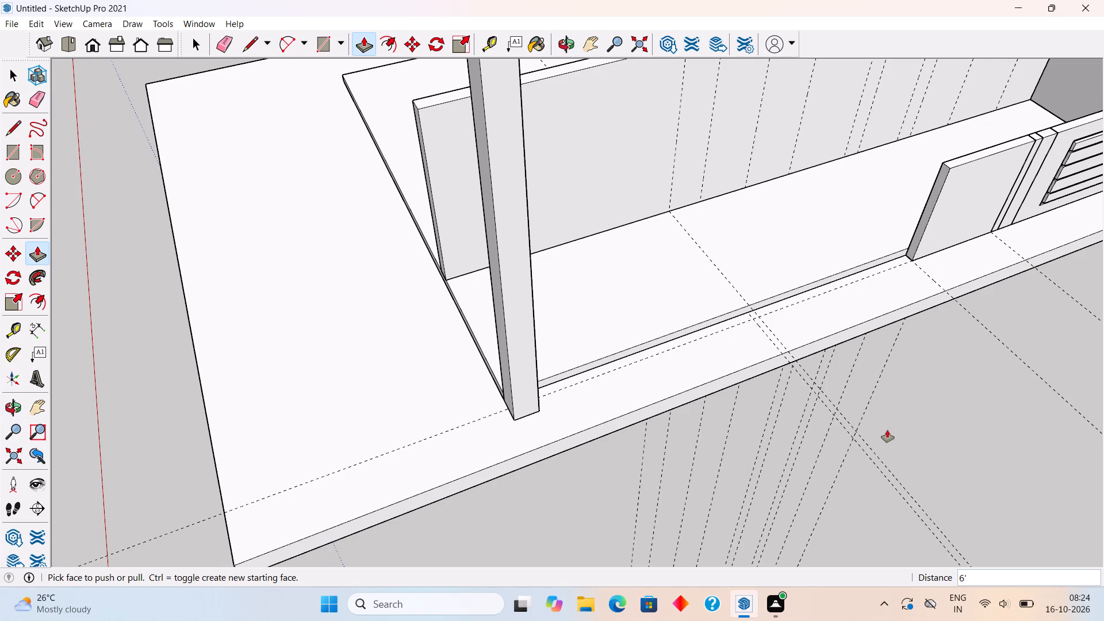
key("t")
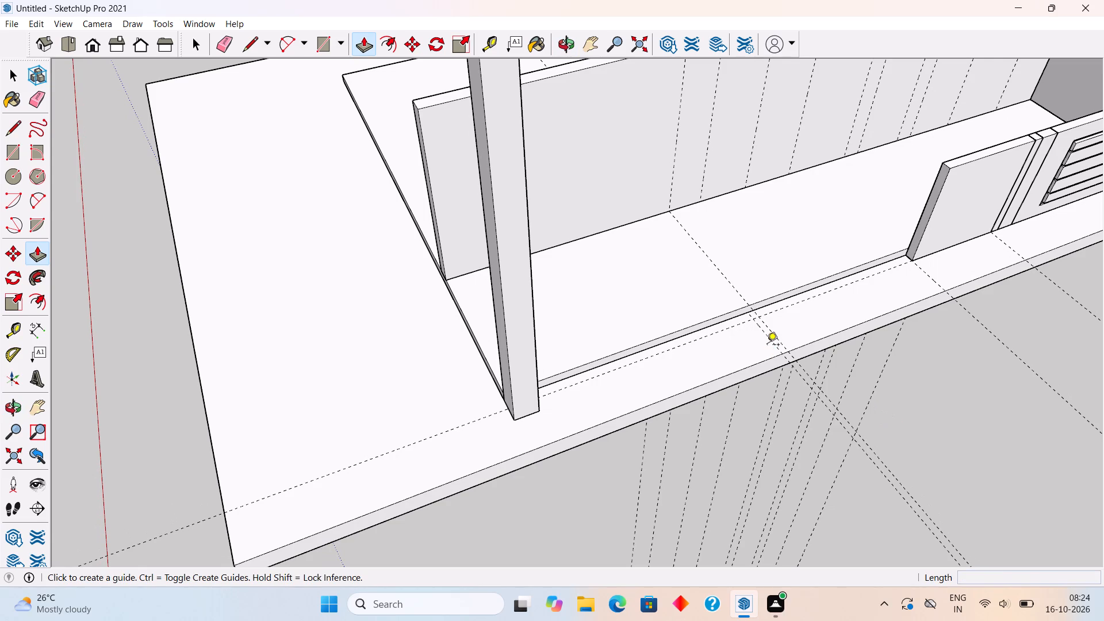
scroll(769, 344, "up", 5)
left_click(765, 324)
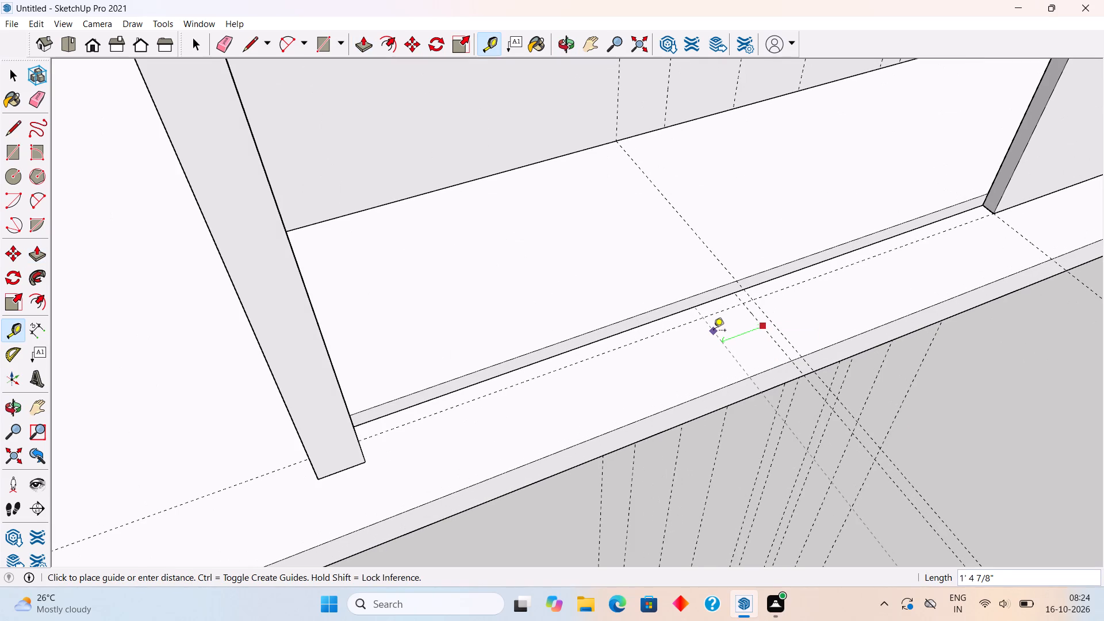
type("2'")
key("Return")
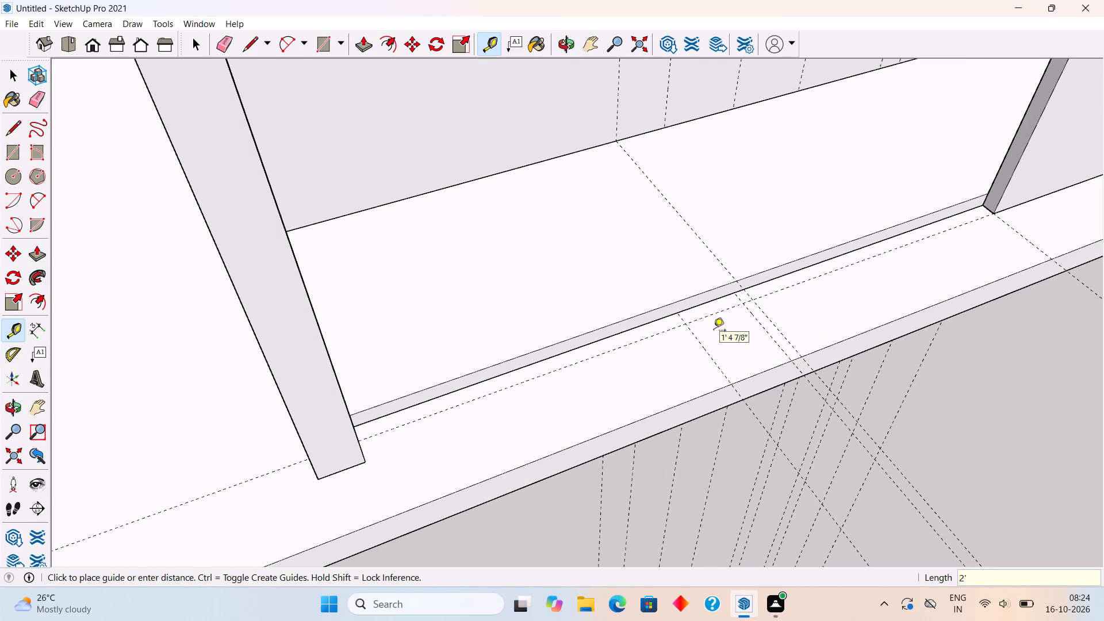
key("space")
Draw a 12' by 6" rectangle from the new guide to the low front wall and raise it 6', level with that wall.
type("r")
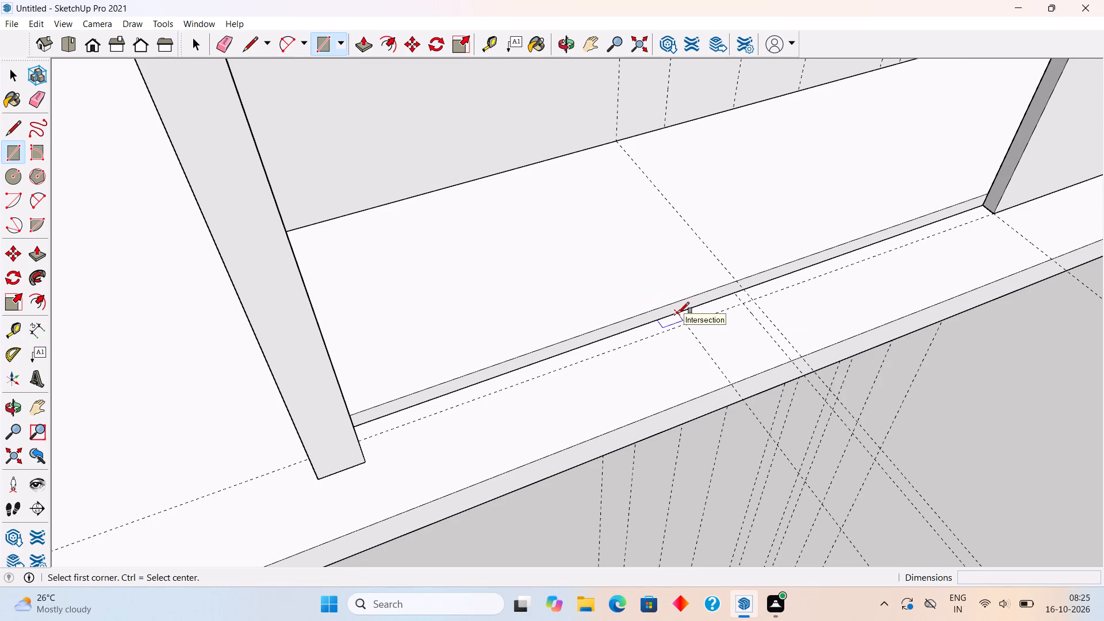
left_click(678, 313)
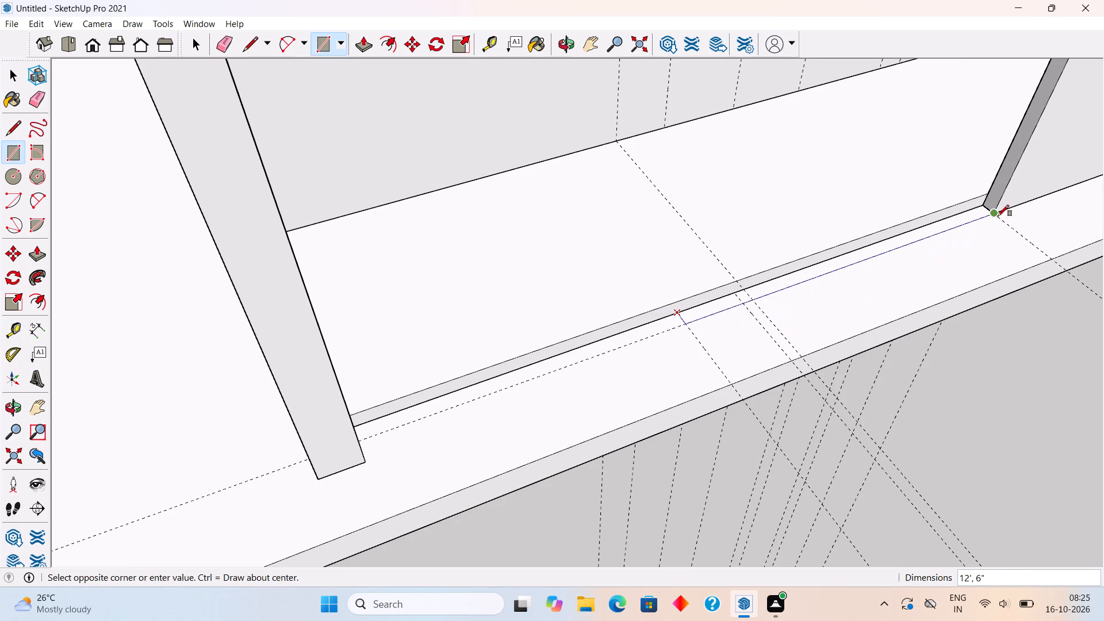
left_click(998, 216)
scroll(998, 216, "down", 7)
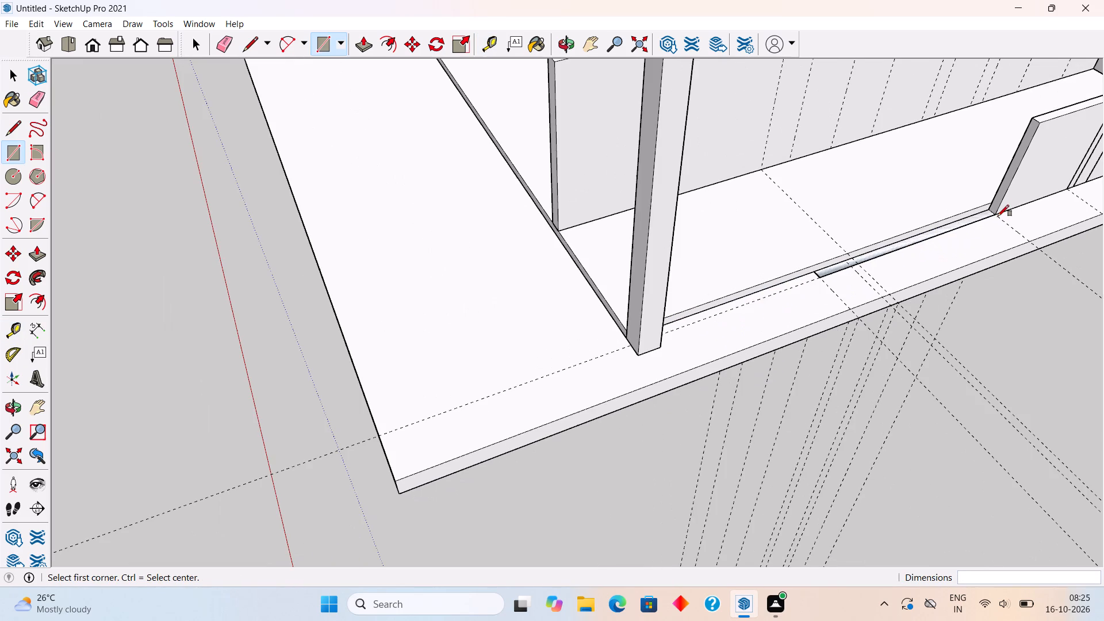
key("p")
left_click(967, 216)
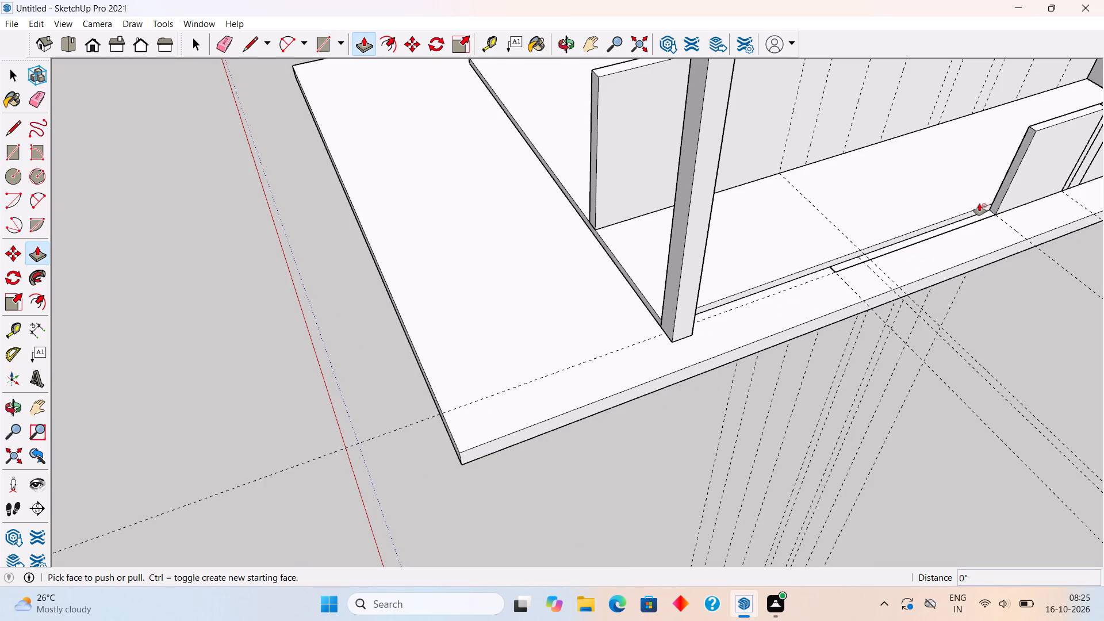
left_click(981, 216)
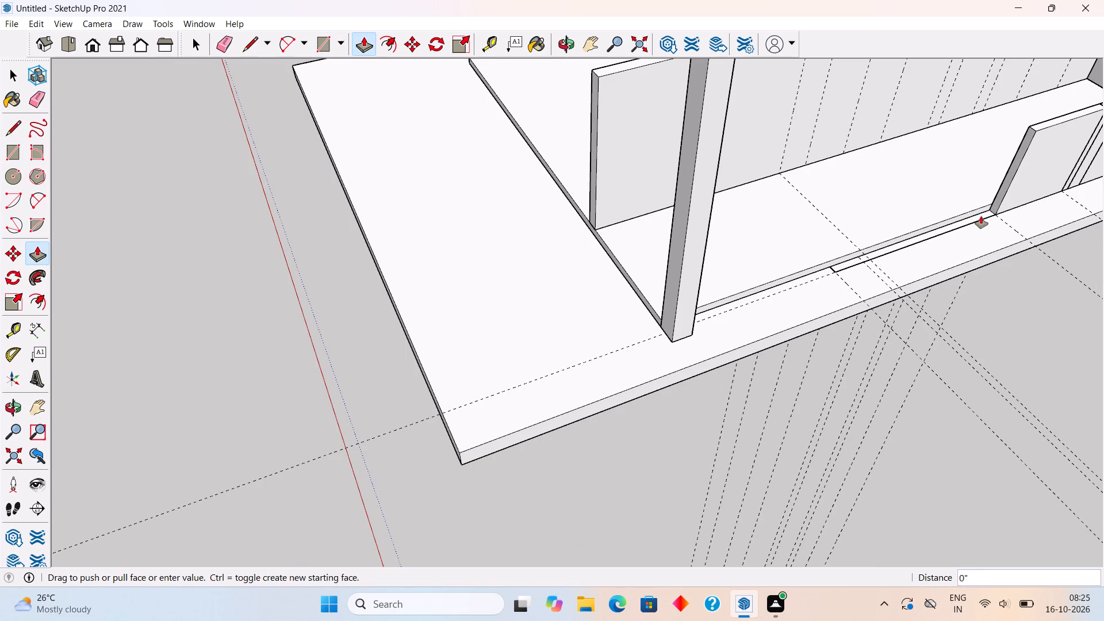
left_click(1041, 131)
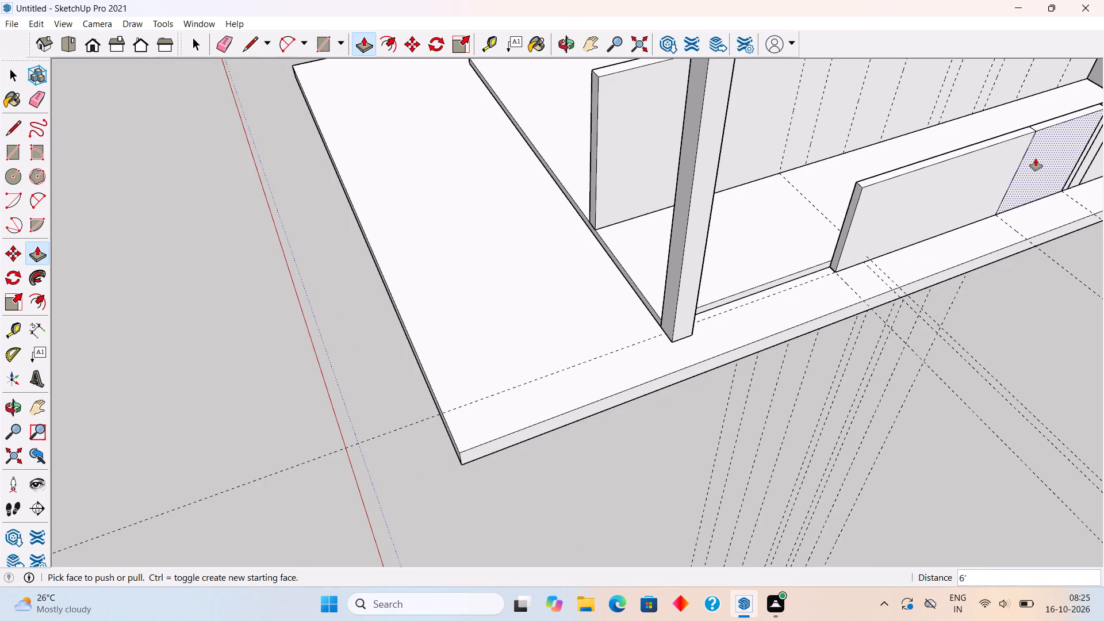
left_click(1036, 159)
key("space")
Examine the extended front wall in relation to the column and the partition behind it.
scroll(1000, 189, "down", 9)
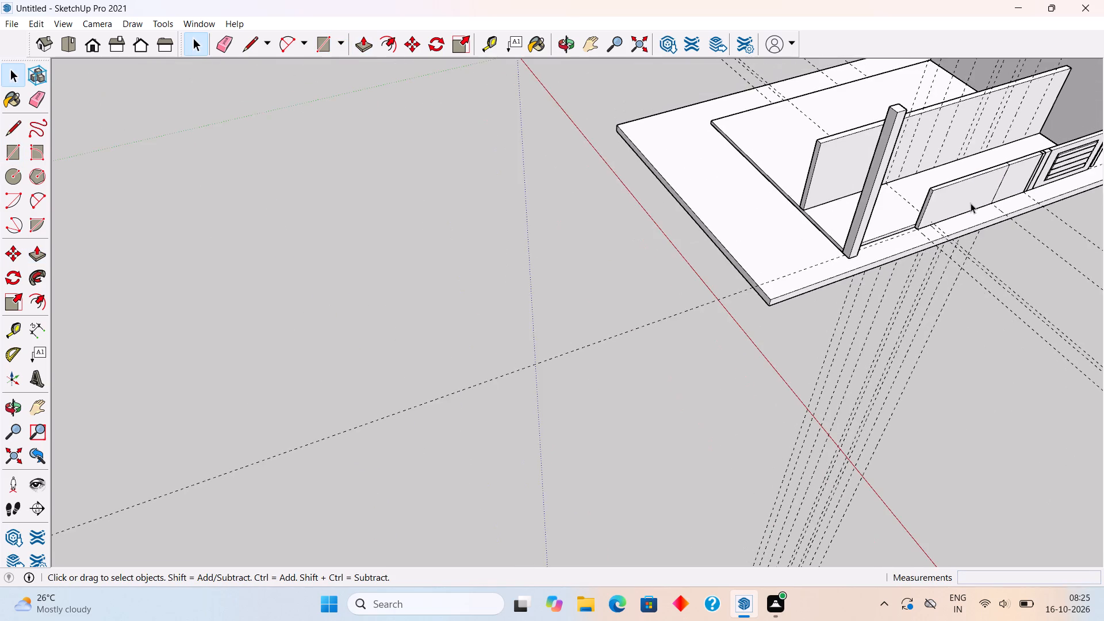
middle_click_drag(922, 200, 811, 181)
scroll(811, 181, "down", 9)
scroll(1040, 214, "up", 12)
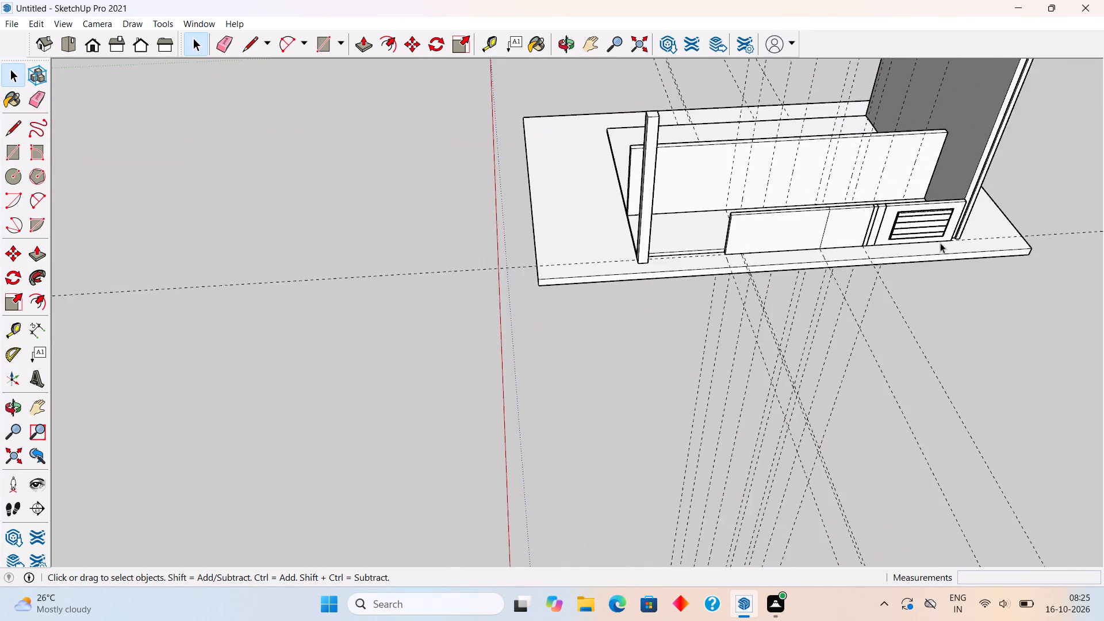
scroll(940, 243, "up", 4)
middle_click_drag(939, 238, 1075, 193)
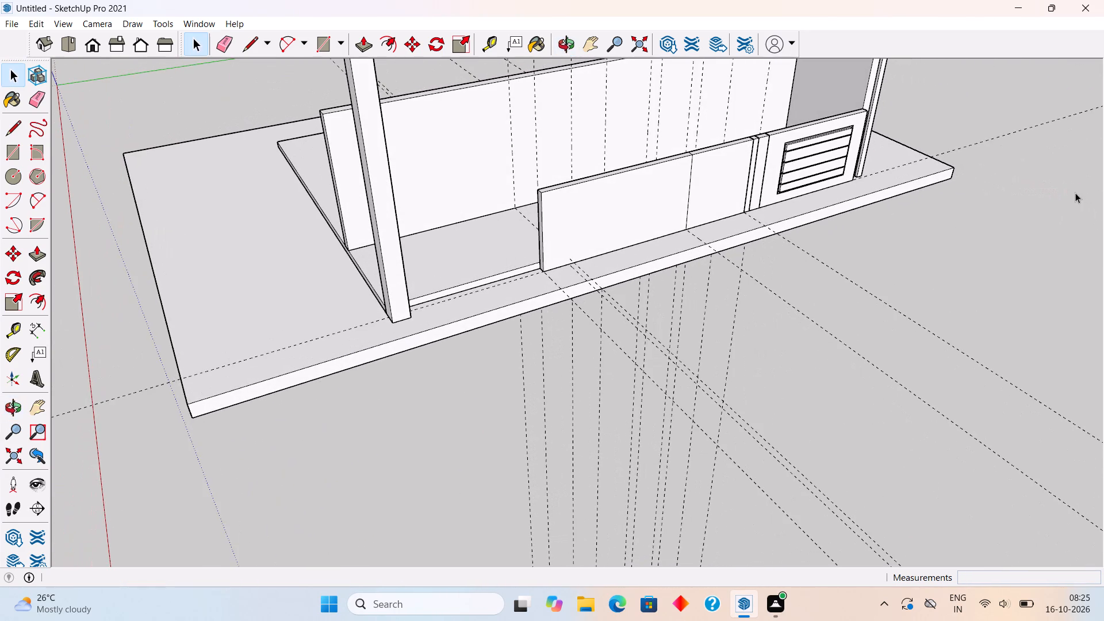
middle_click_drag(976, 189, 954, 181)
scroll(958, 181, "down", 7)
middle_click_drag(911, 177, 837, 131)
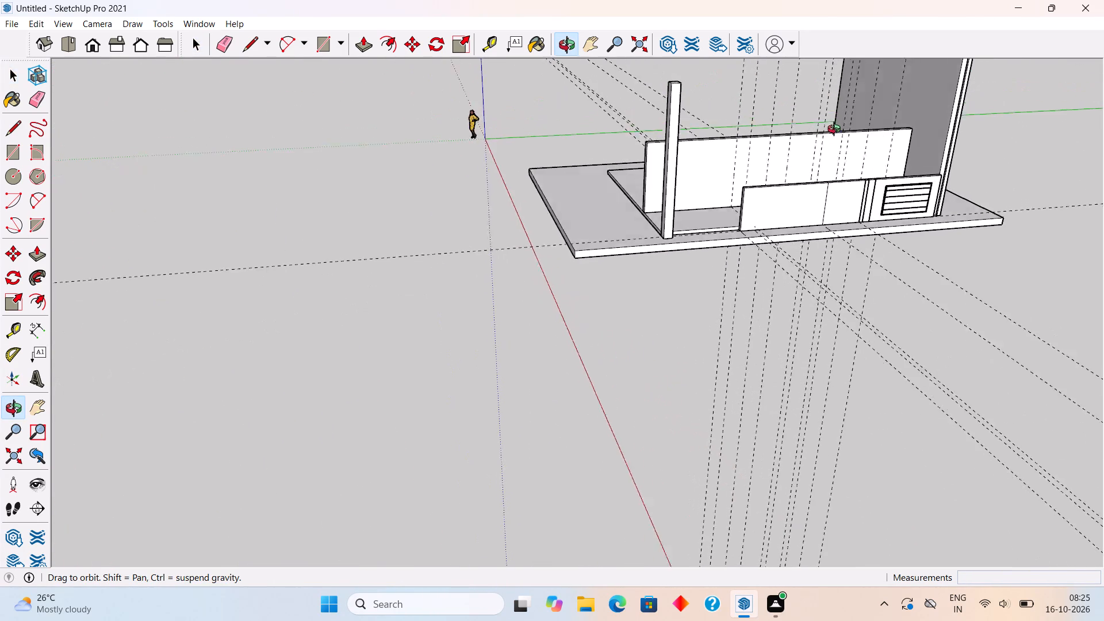
middle_click_drag(837, 131, 841, 128)
Shorten the partition by 11' at its column-side end, in line with the end of the front wall.
scroll(674, 193, "up", 6)
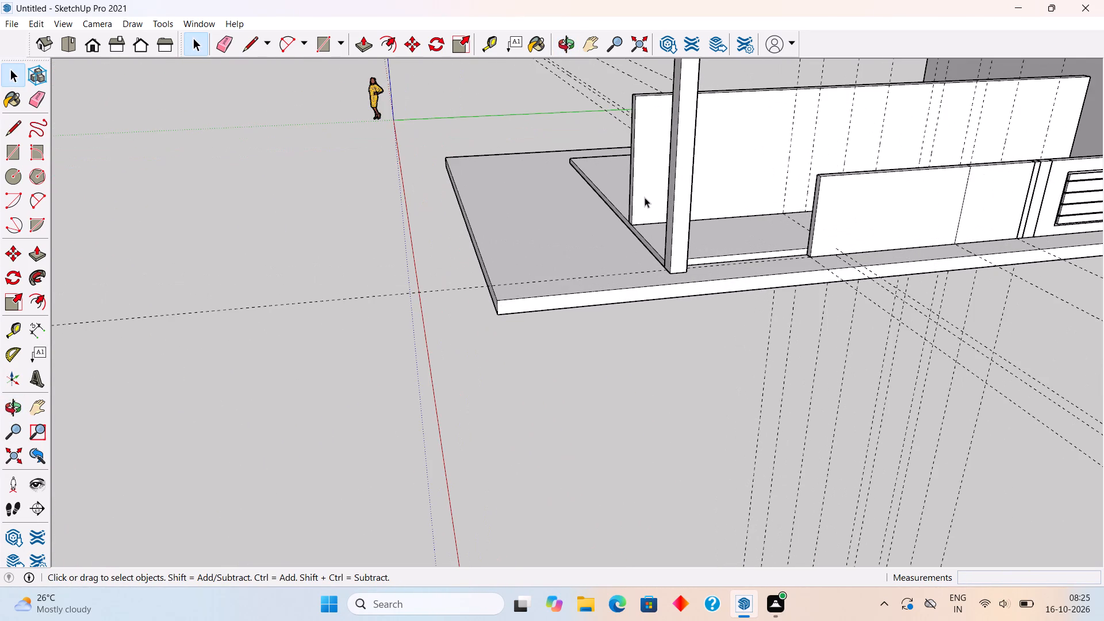
triple_click(632, 204)
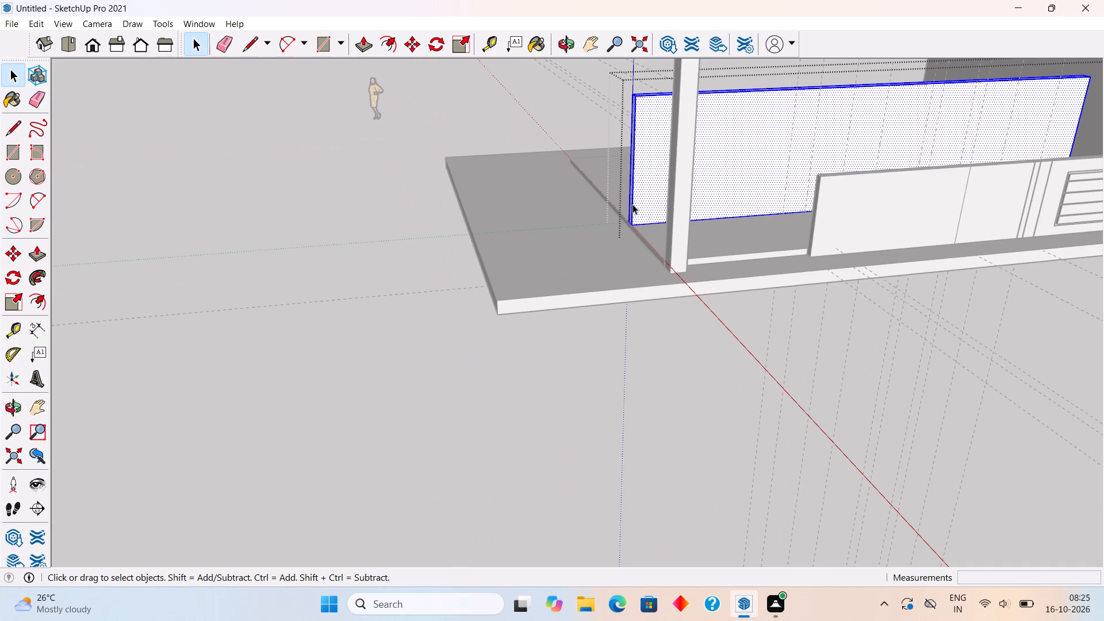
key("p")
left_click(628, 209)
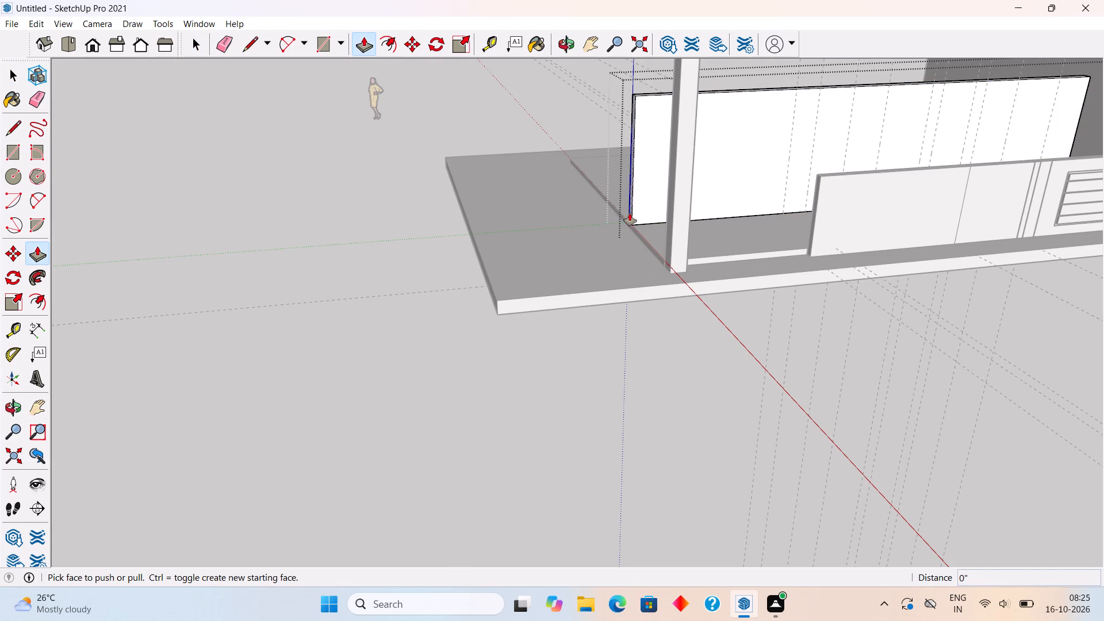
left_click(630, 213)
left_click(814, 244)
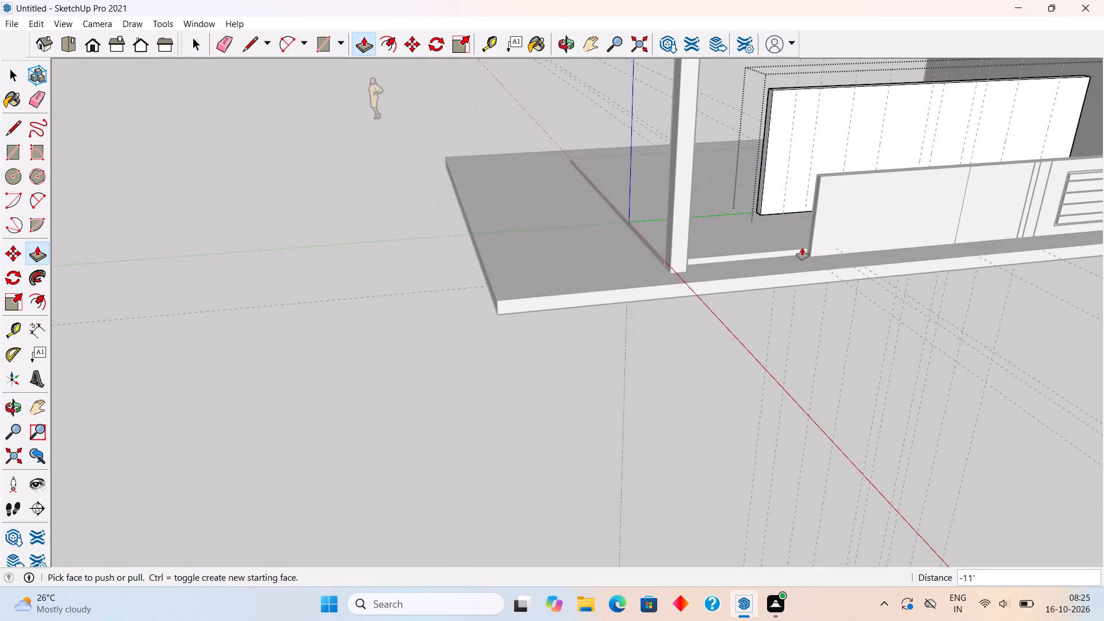
key("space")
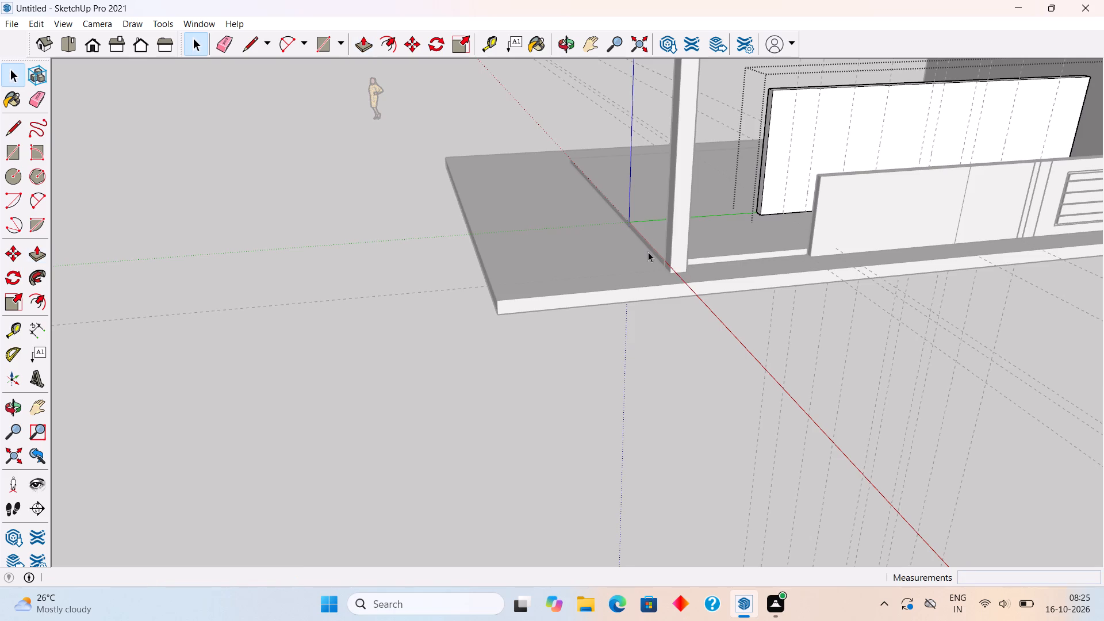
scroll(648, 252, "down", 8)
left_click(1077, 227)
Examine the overall building with the shortened partition and extended front wall.
scroll(1077, 227, "down", 10)
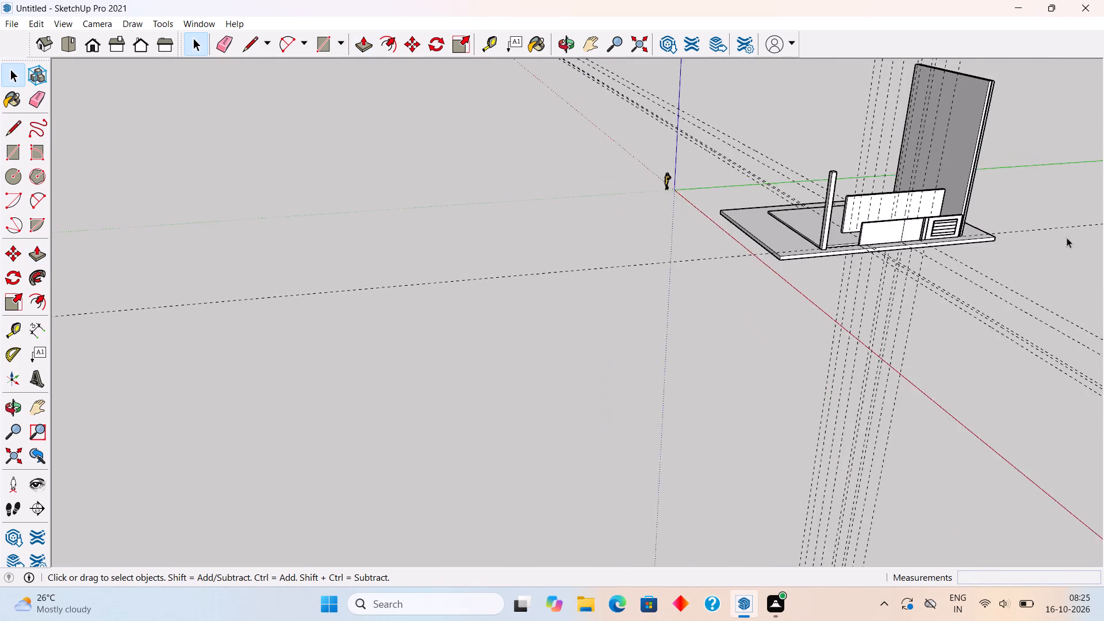
scroll(1067, 237, "down", 6)
scroll(1065, 205, "up", 6)
scroll(965, 72, "up", 5)
scroll(1014, 139, "up", 6)
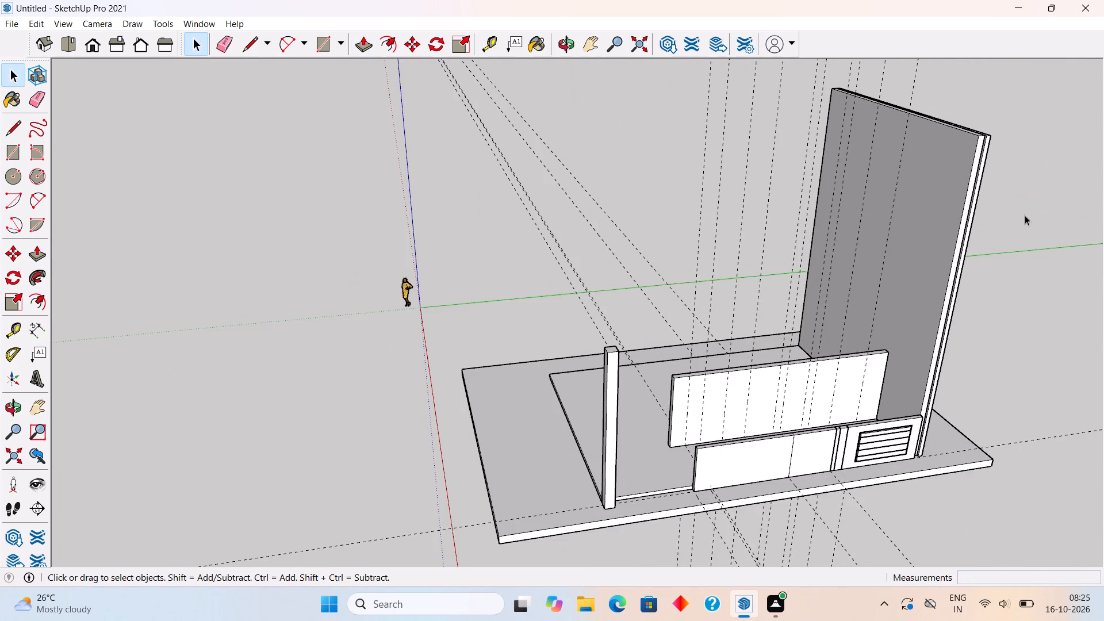
middle_click_drag(1005, 213, 1040, 108)
scroll(1038, 107, "up", 3)
scroll(972, 223, "down", 3)
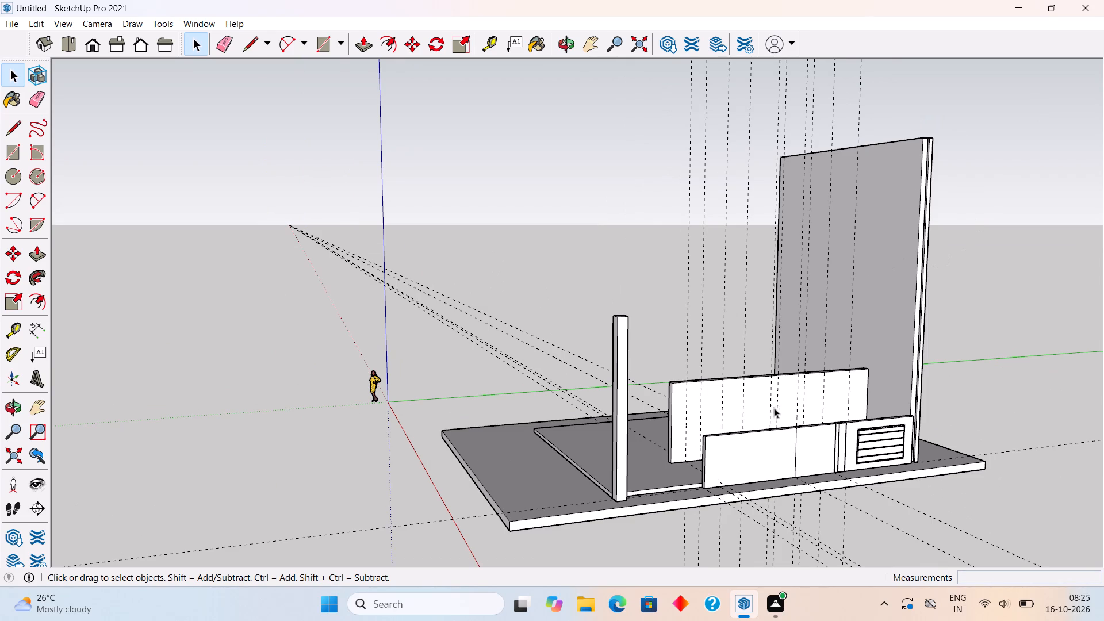
Move the column about 9' 7 3/4" along the slab's front edge to the end of the low front wall.
left_click(614, 492)
middle_click_drag(657, 464, 568, 467)
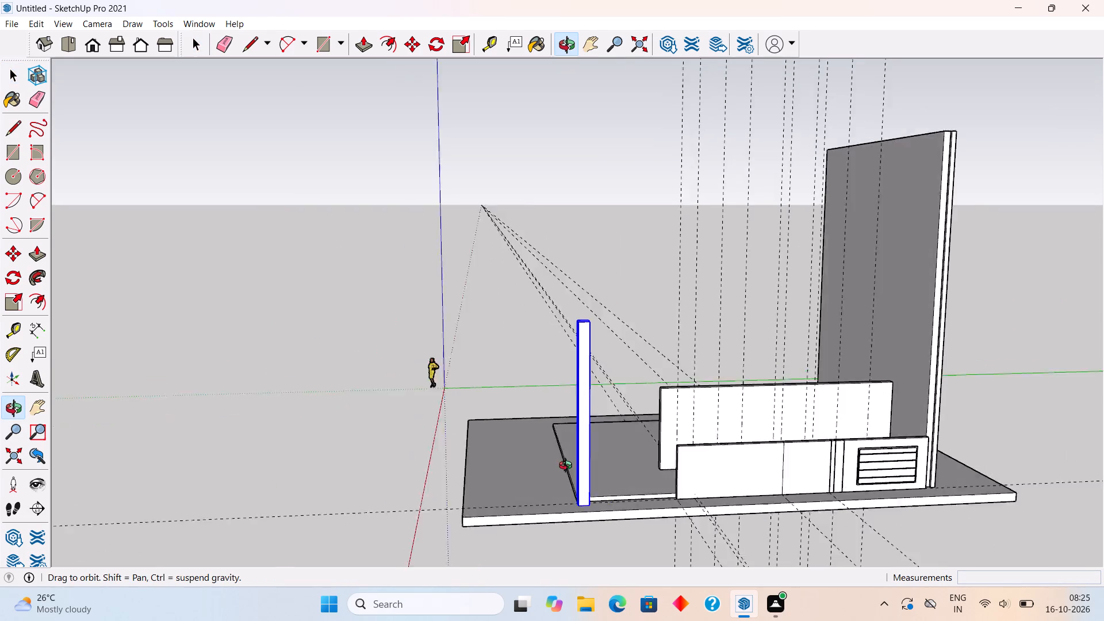
middle_click_drag(568, 467, 530, 390)
middle_click_drag(792, 336, 761, 447)
scroll(761, 447, "down", 5)
scroll(837, 162, "down", 5)
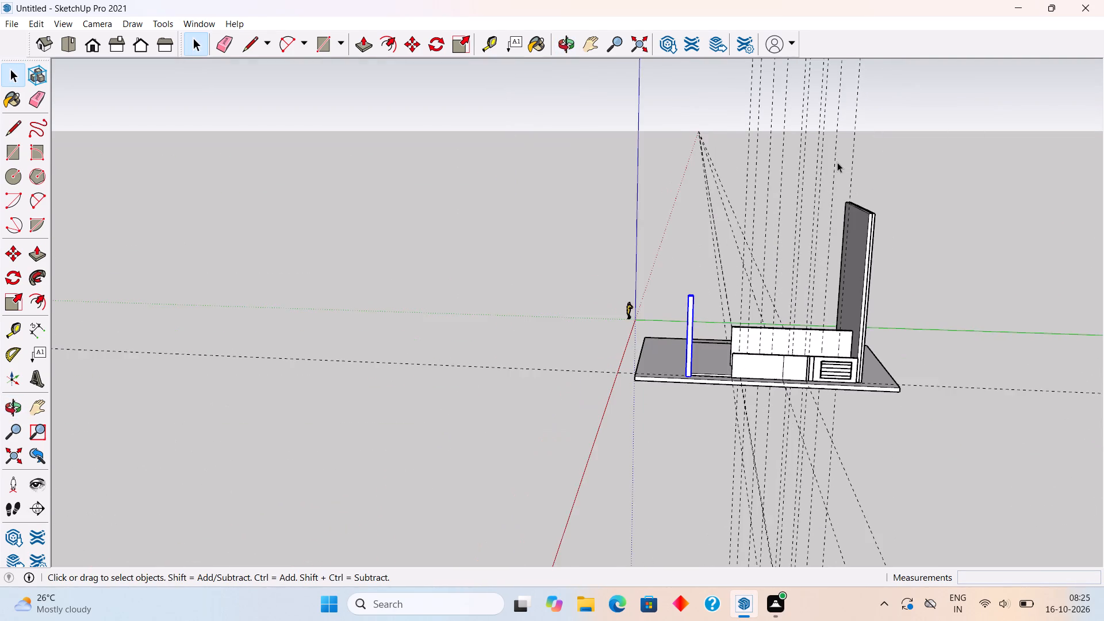
middle_click_drag(817, 221, 783, 460)
scroll(768, 430, "up", 18)
middle_click_drag(697, 412, 596, 378)
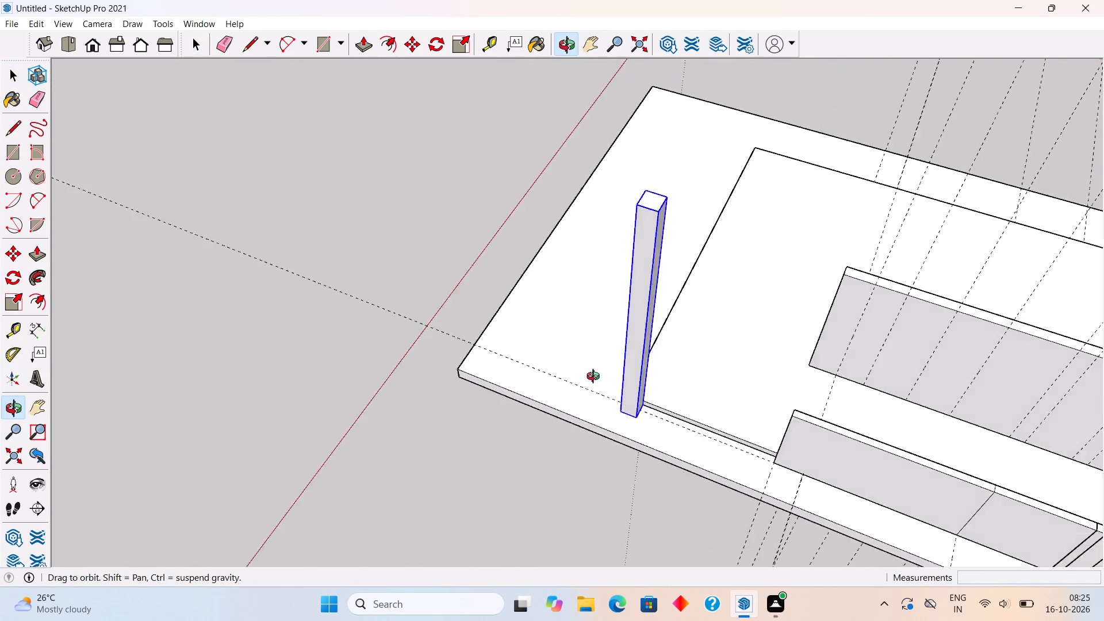
middle_click_drag(596, 378, 577, 354)
scroll(654, 443, "up", 5)
key("m")
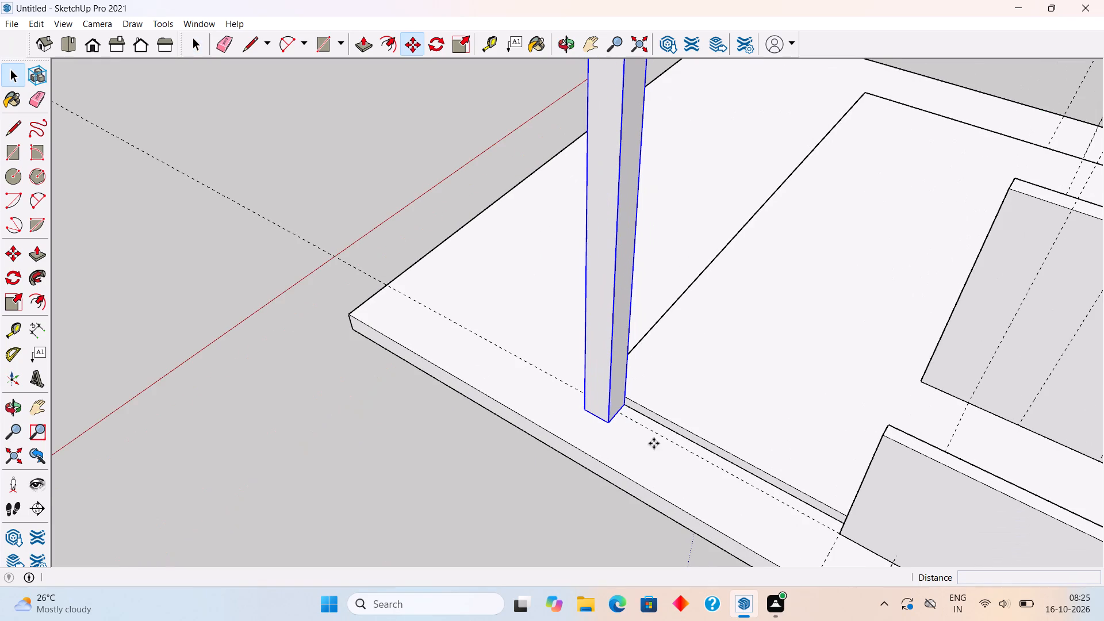
left_click(618, 415)
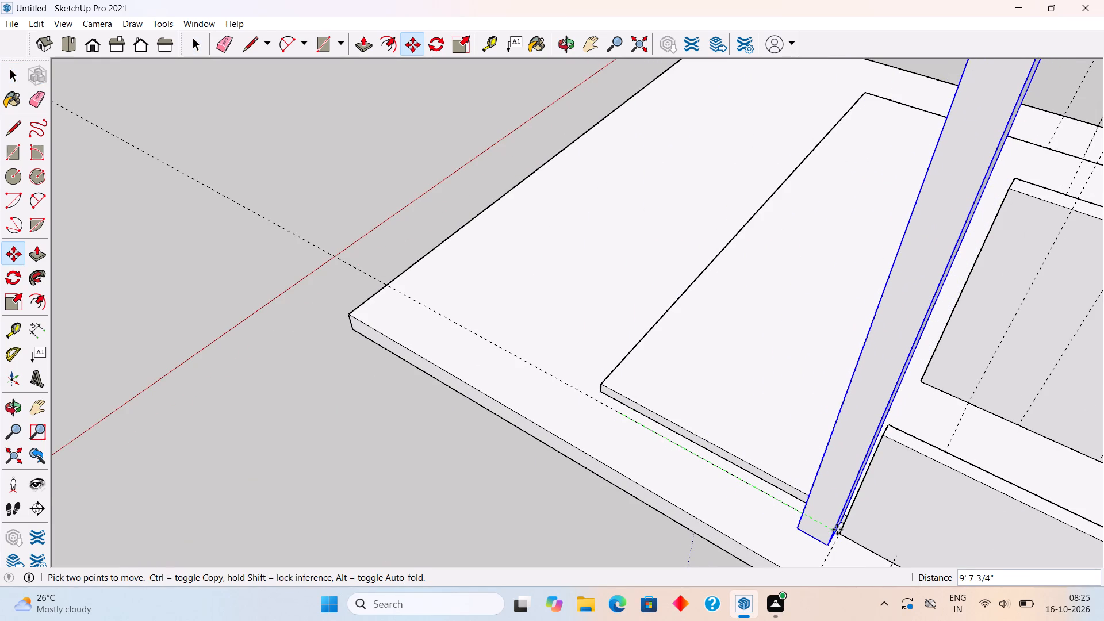
left_click(837, 526)
Shift the column about 2 7/16" so the midpoint of its base edge meets the front wall's bottom corner.
middle_click_drag(832, 501, 793, 398)
scroll(918, 555, "up", 6)
scroll(791, 558, "up", 11)
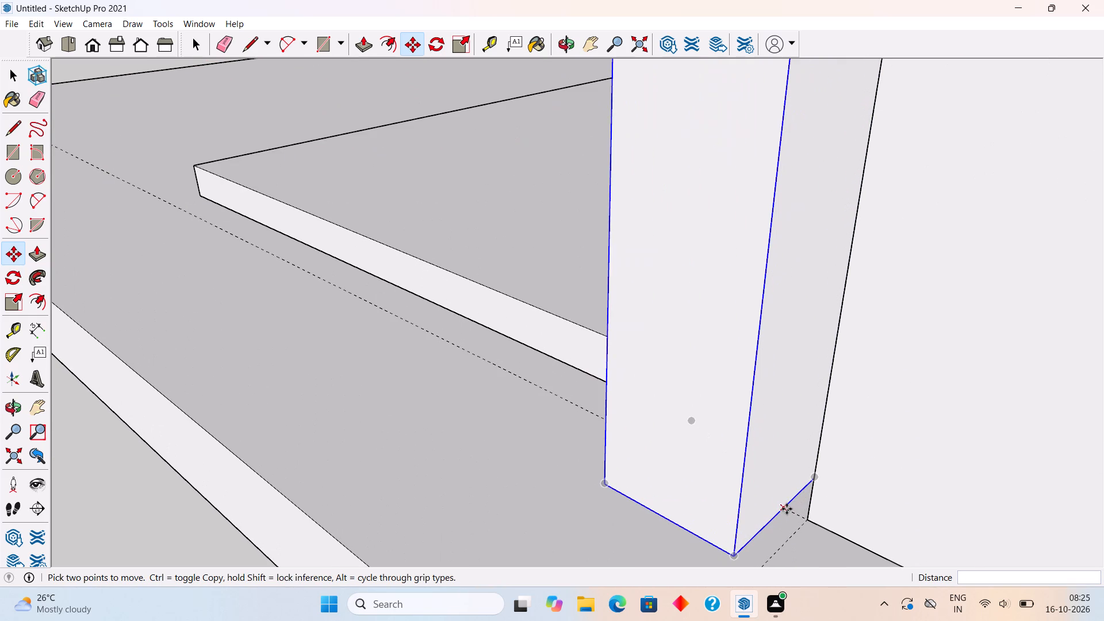
left_click(787, 509)
left_click(808, 515)
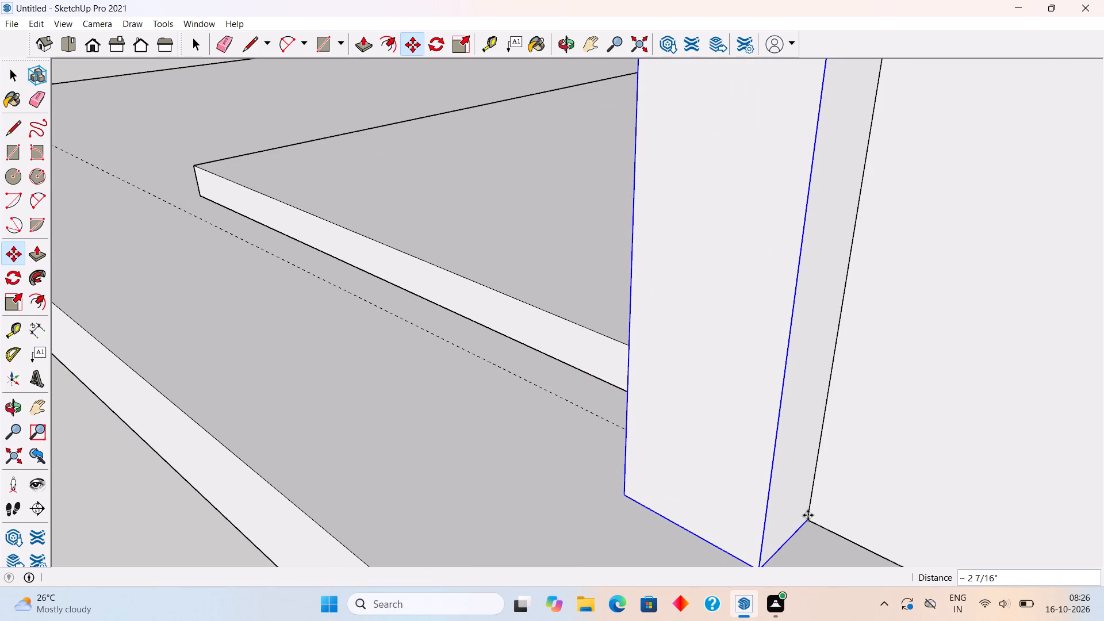
Examine the column's new position against the front wall and partition from several angles.
key("space")
scroll(799, 503, "down", 20)
scroll(799, 503, "down", 1)
left_click(553, 496)
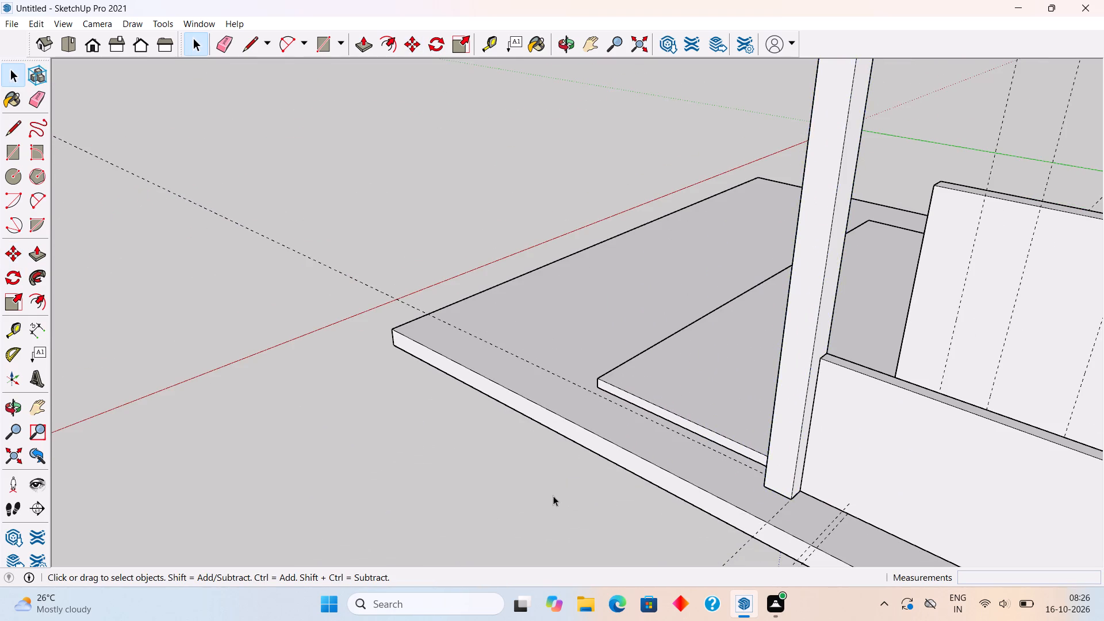
scroll(524, 449, "down", 7)
middle_click_drag(407, 418, 819, 315)
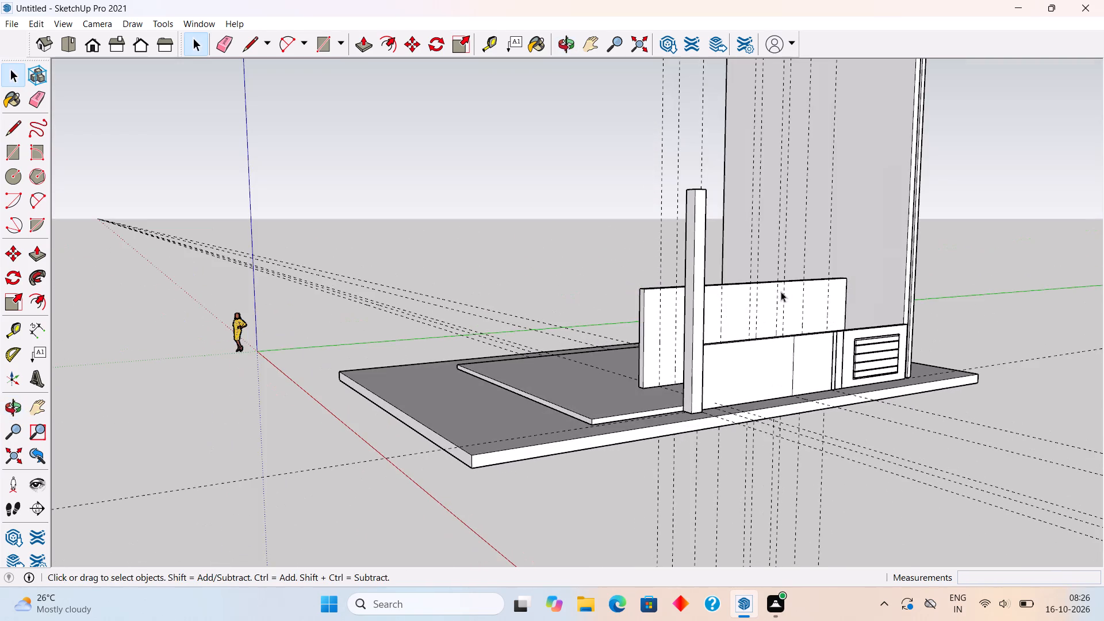
middle_click_drag(778, 348, 806, 321)
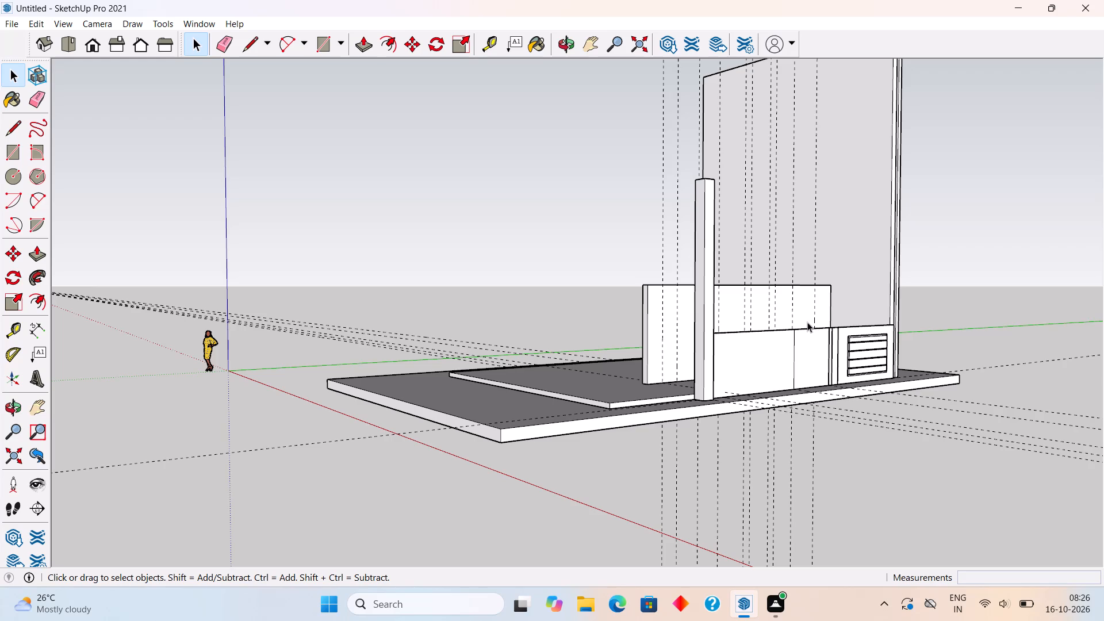
middle_click_drag(808, 289, 842, 473)
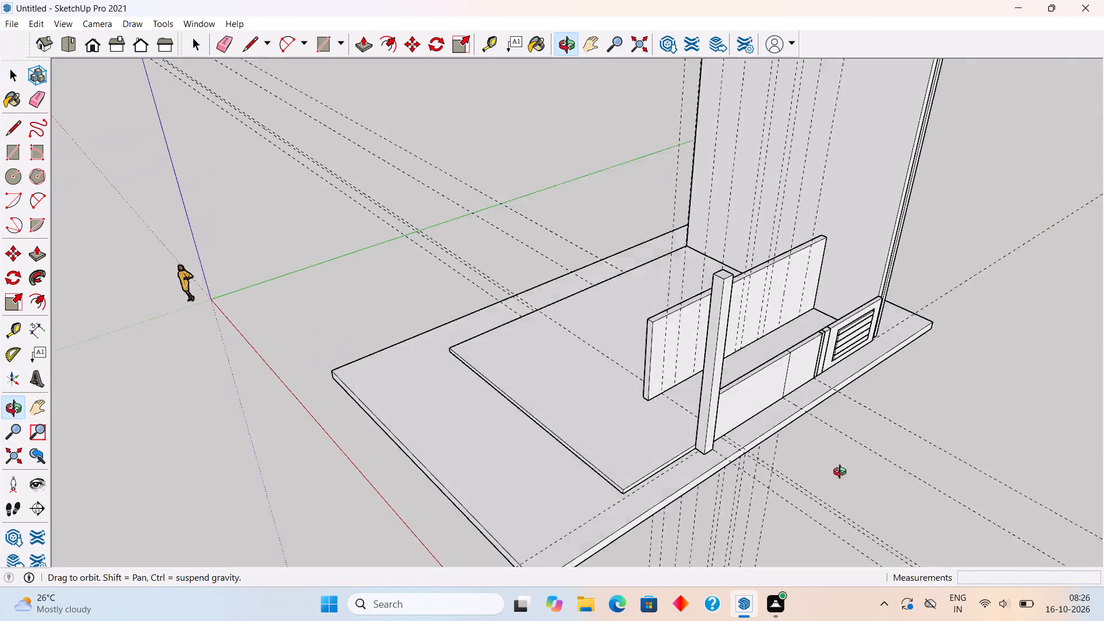
middle_click_drag(842, 473, 1103, 490)
Extend the partition about 1' 2 3/8" at its column-side end, in line with the column.
middle_click_drag(749, 327, 628, 334)
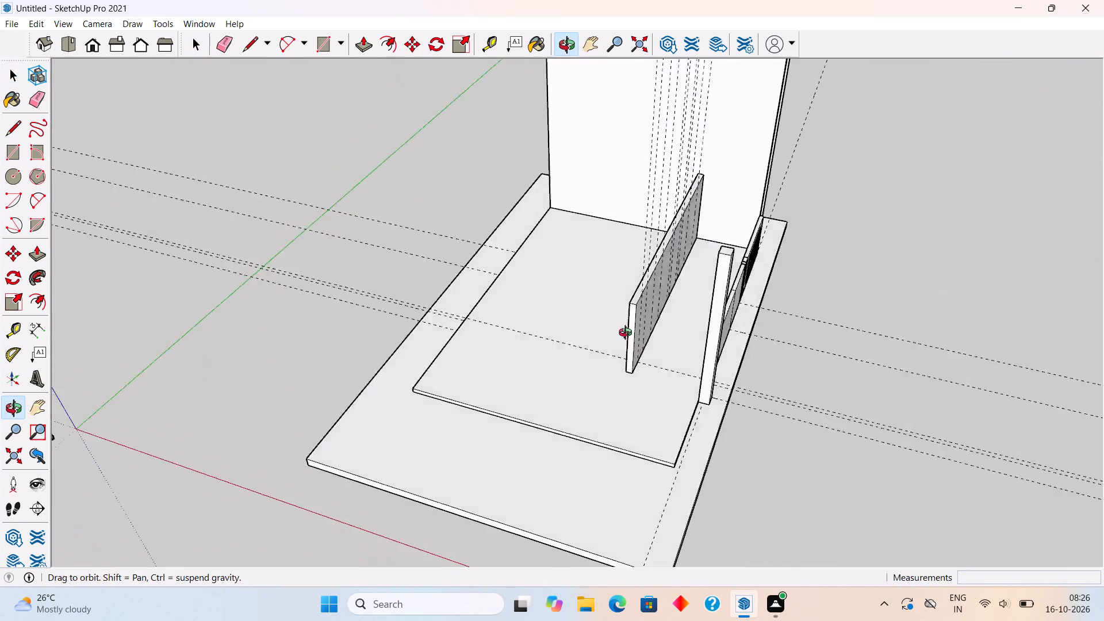
middle_click_drag(628, 334, 582, 322)
scroll(598, 315, "up", 5)
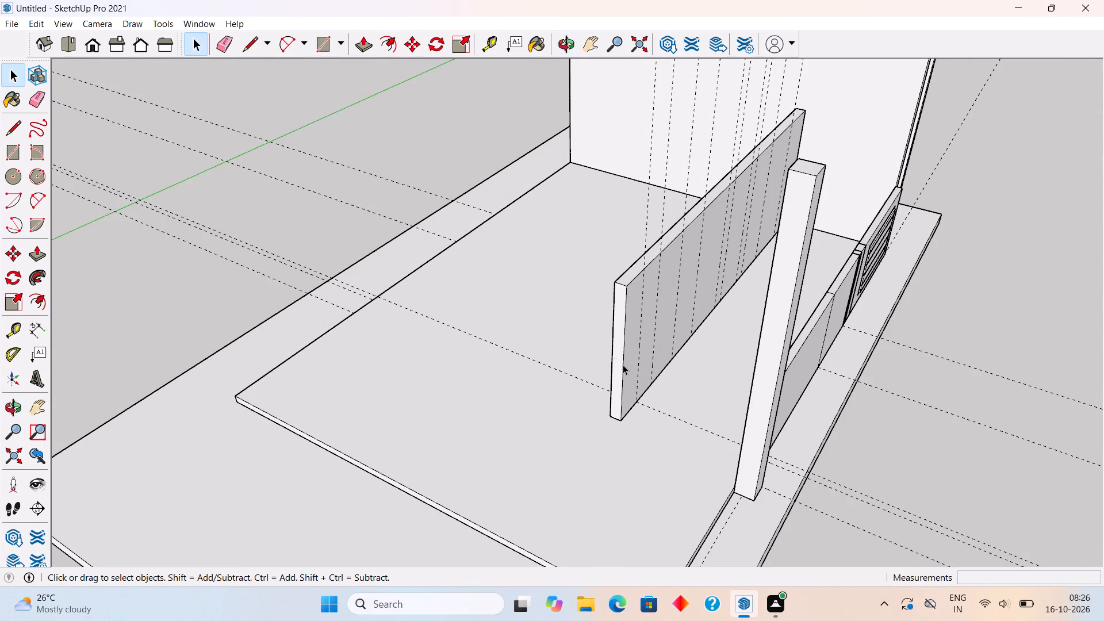
left_click(623, 365)
triple_click(619, 375)
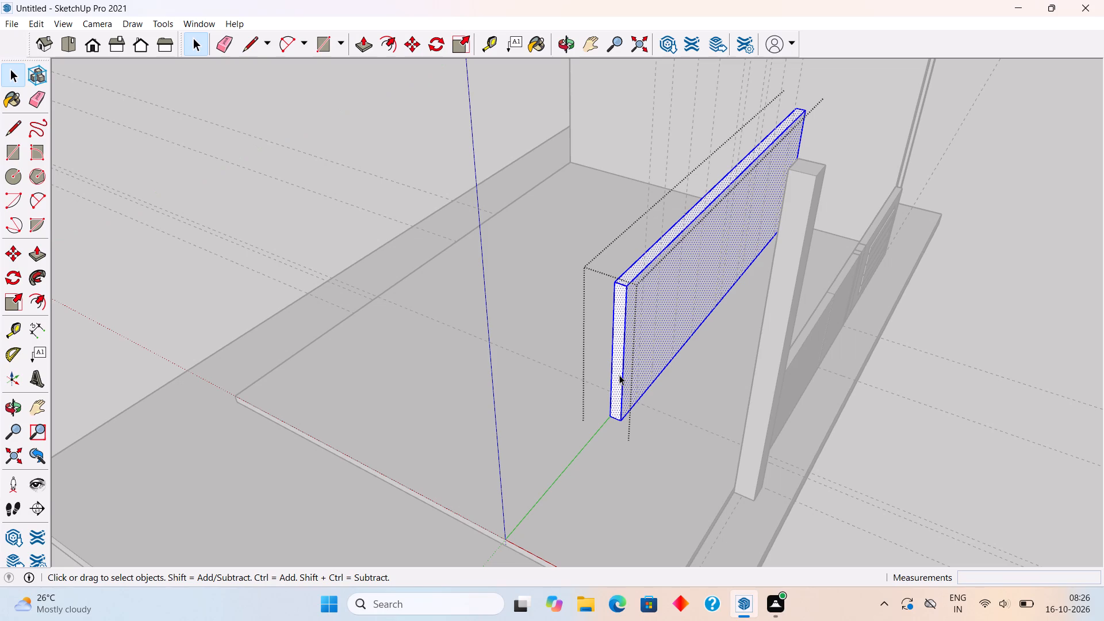
key("p")
left_click(614, 385)
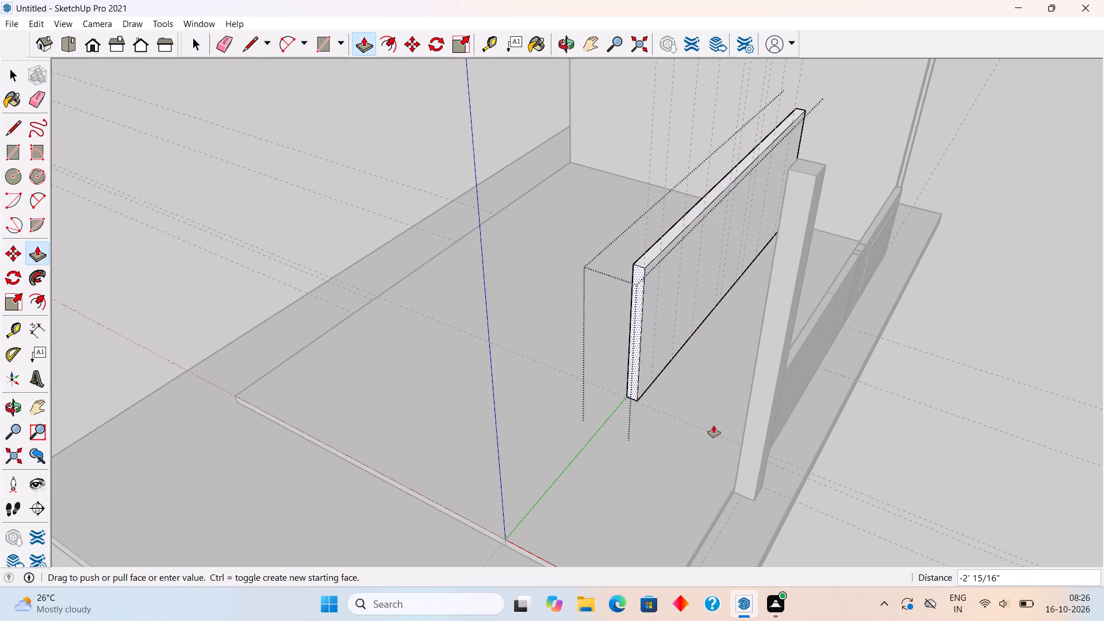
left_click(739, 459)
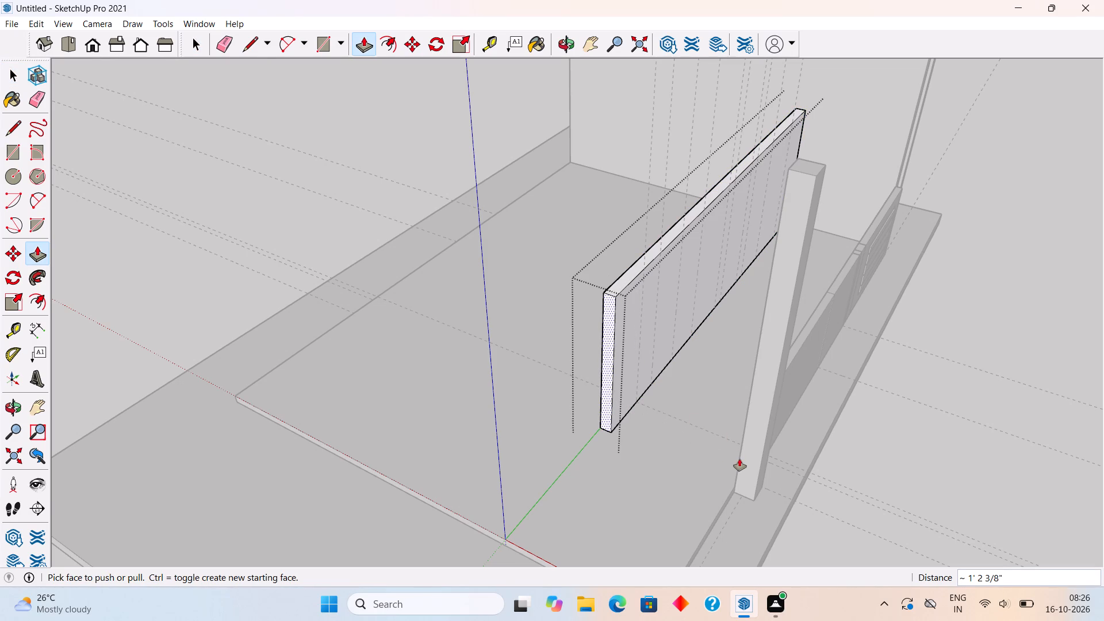
key("space")
left_click(889, 399)
Delete the plain low front wall between the column and the slatted panel's narrow strips.
middle_click_drag(889, 400, 729, 406)
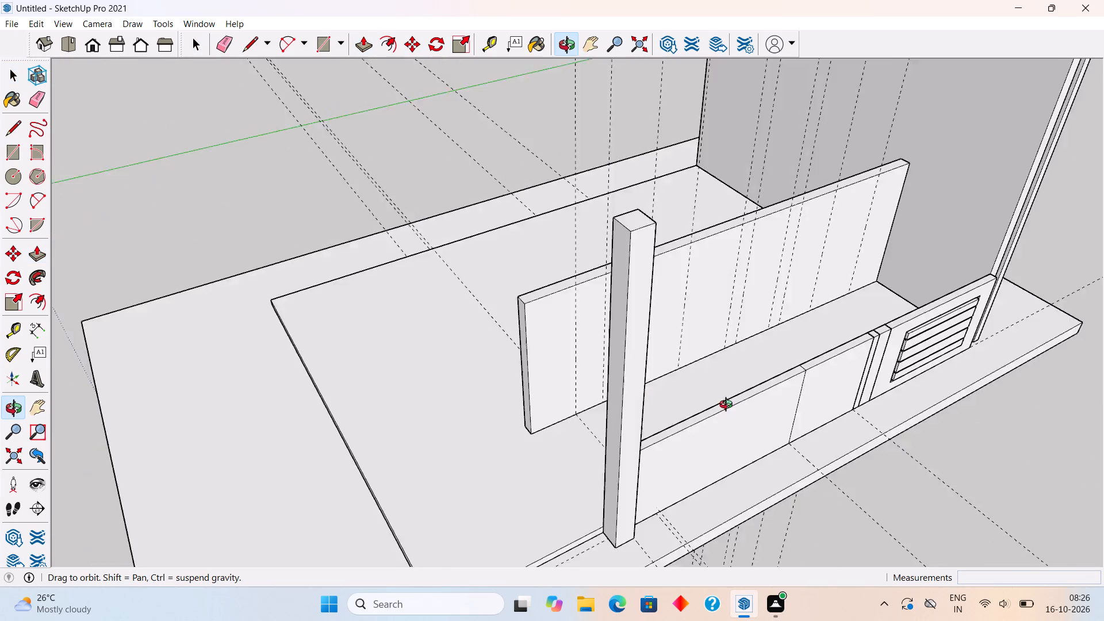
middle_click_drag(729, 406, 570, 242)
scroll(570, 242, "down", 4)
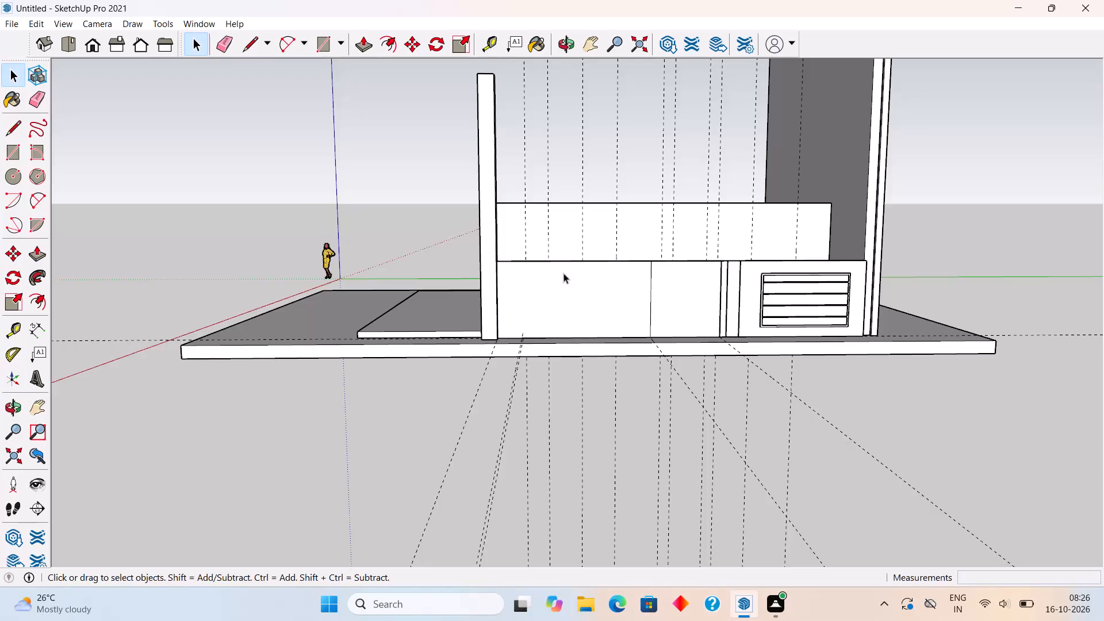
left_click(555, 274)
scroll(566, 271, "down", 1)
middle_click_drag(558, 325, 554, 450)
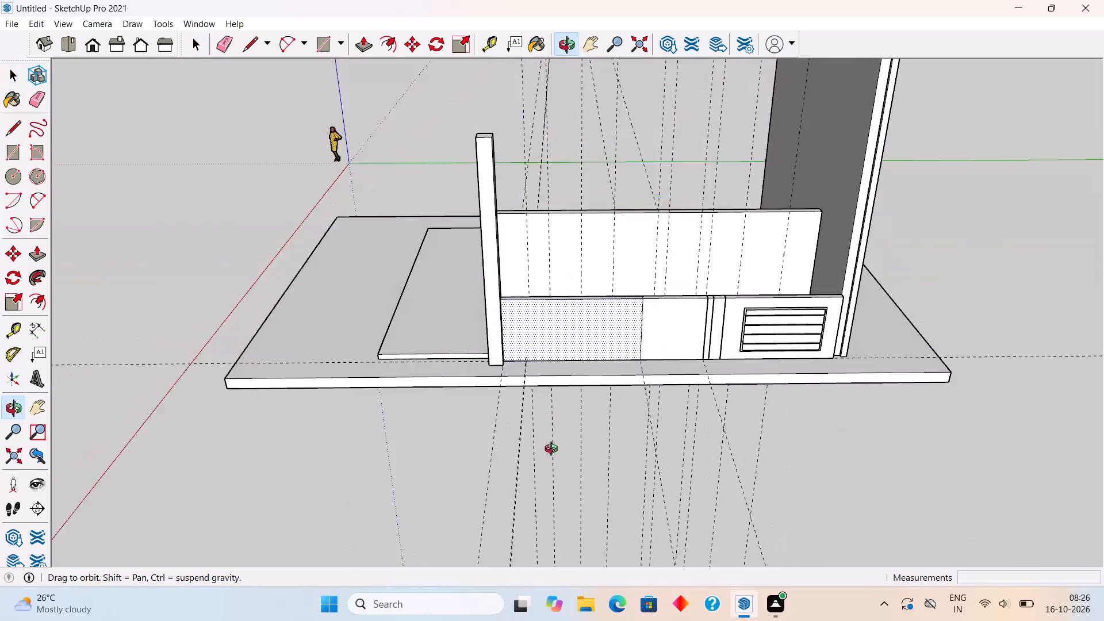
middle_click_drag(554, 450, 565, 490)
triple_click(613, 343)
right_click(613, 343)
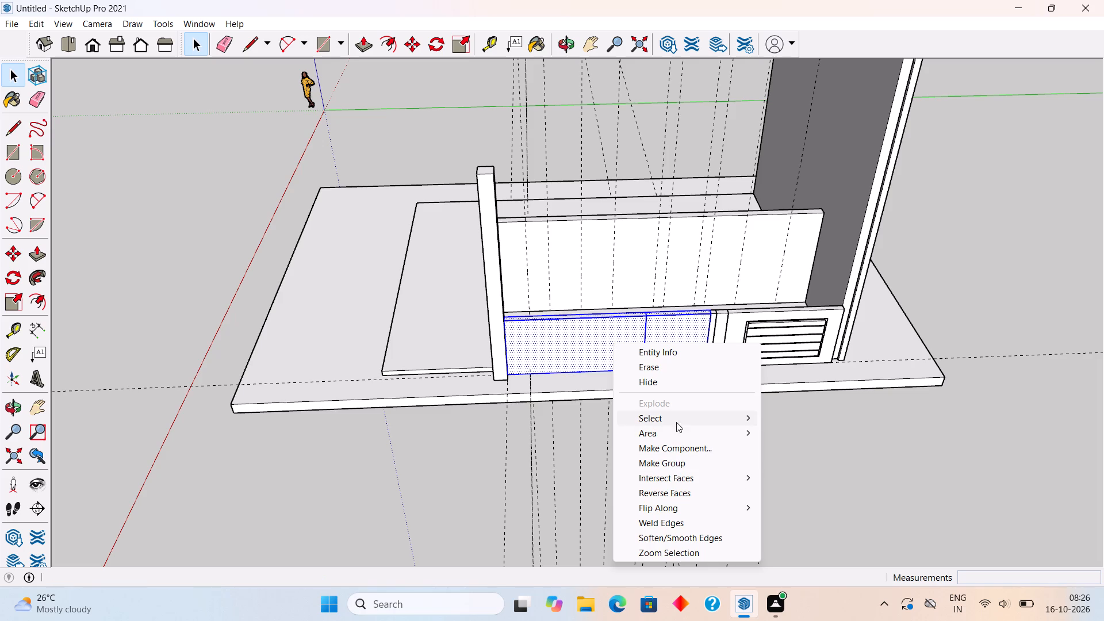
key("Delete")
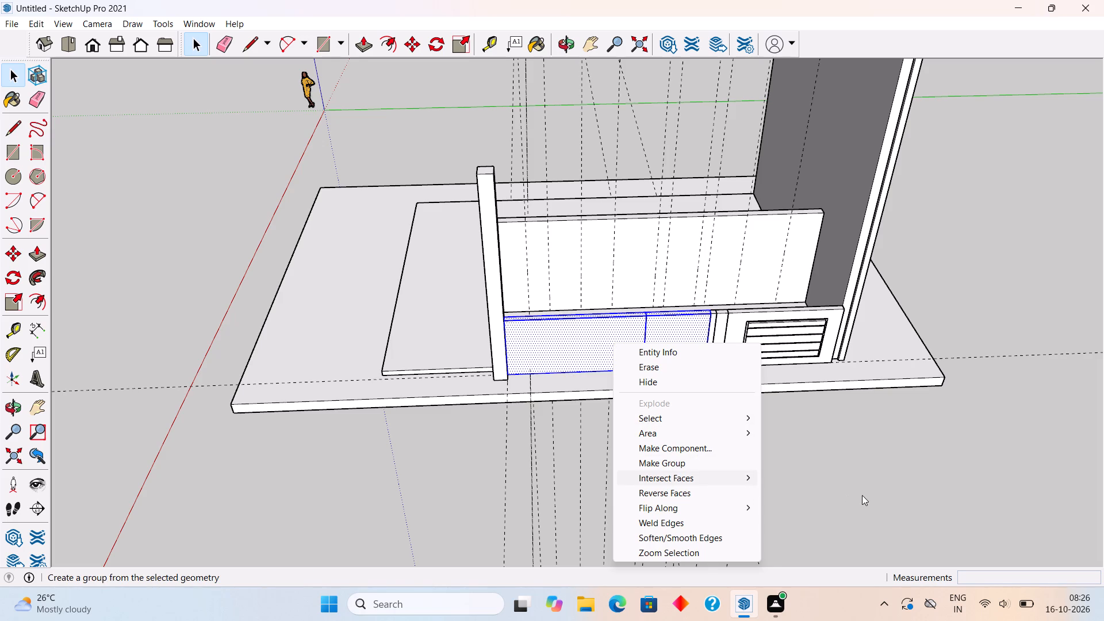
left_click(862, 495)
triple_click(625, 346)
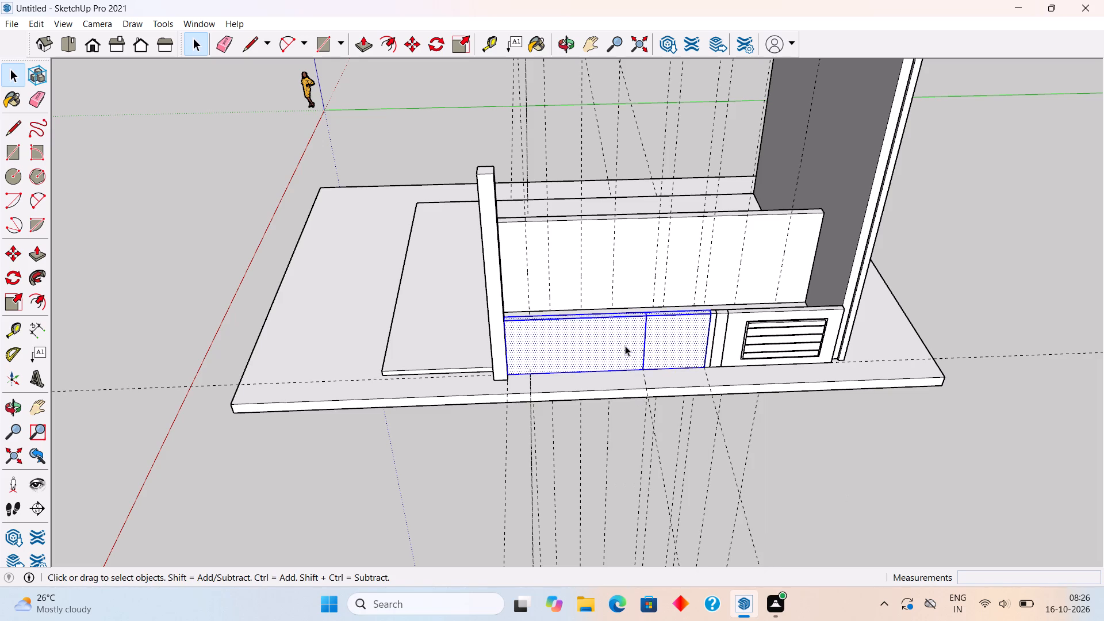
key("Delete")
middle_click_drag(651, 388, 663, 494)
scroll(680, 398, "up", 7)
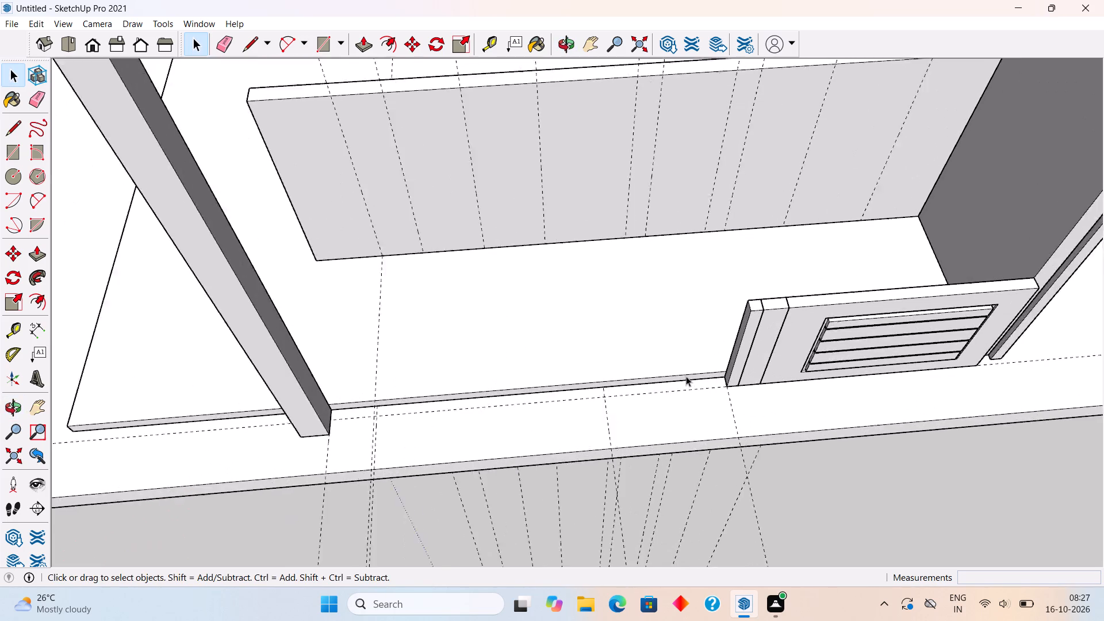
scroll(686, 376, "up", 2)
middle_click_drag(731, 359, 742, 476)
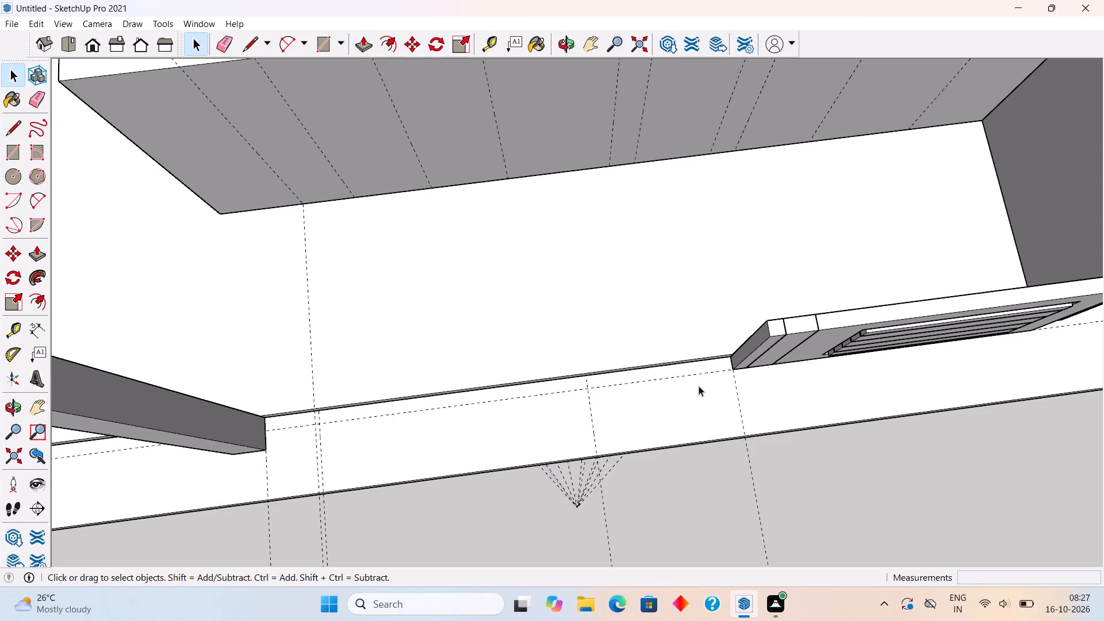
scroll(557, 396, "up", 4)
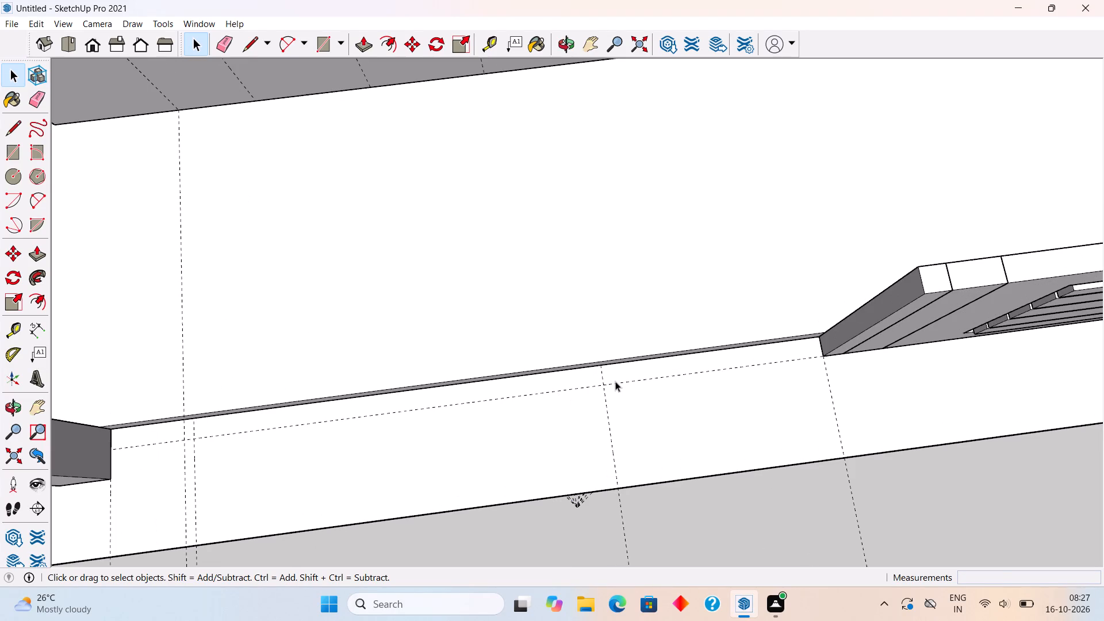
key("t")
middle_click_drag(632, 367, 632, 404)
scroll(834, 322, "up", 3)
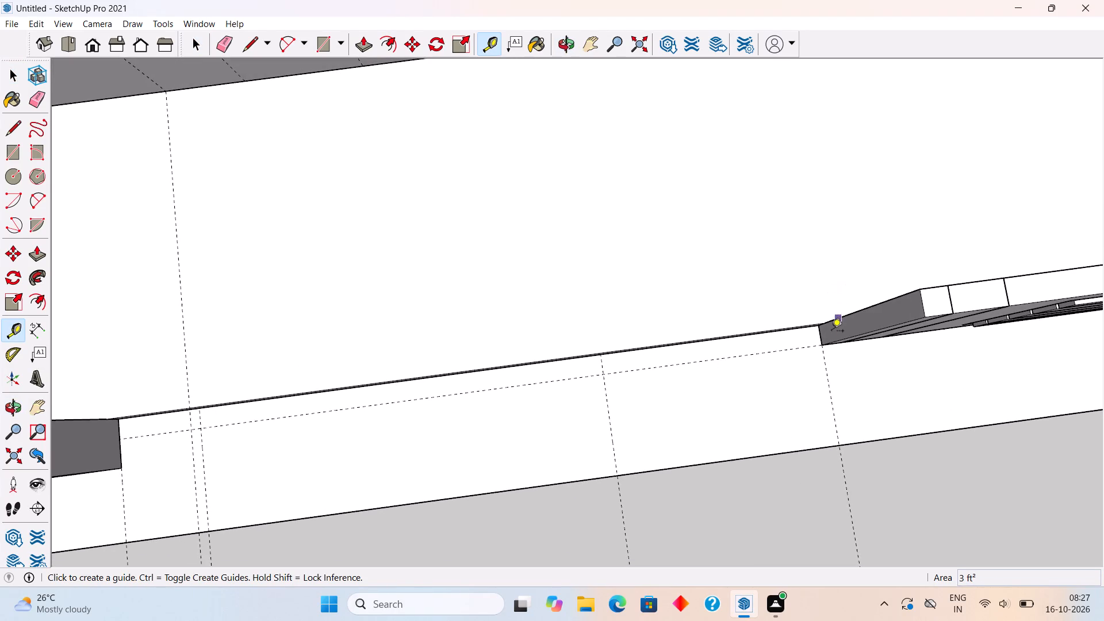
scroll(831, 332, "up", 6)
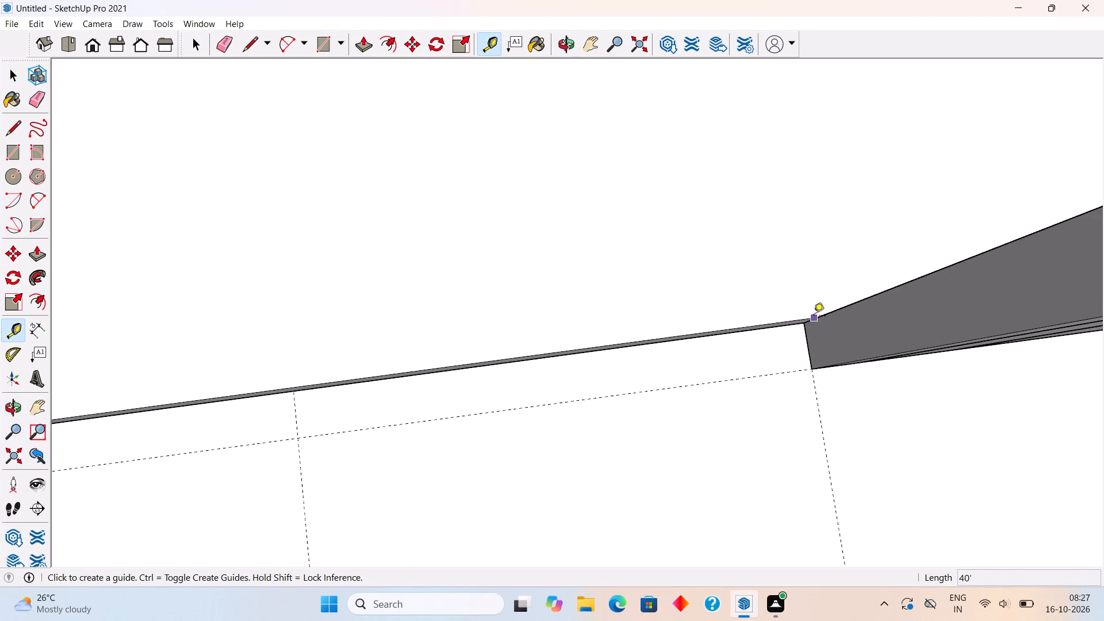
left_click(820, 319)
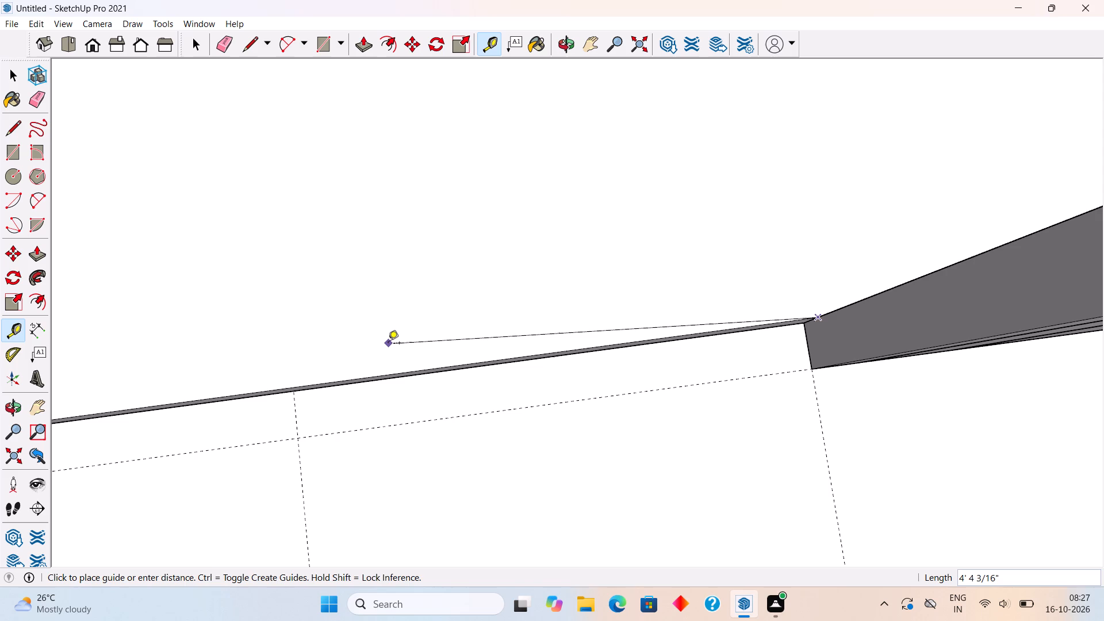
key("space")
Place a guide on the lower slab 1' from the existing cross guide, on its column side.
scroll(496, 271, "down", 5)
scroll(382, 324, "down", 5)
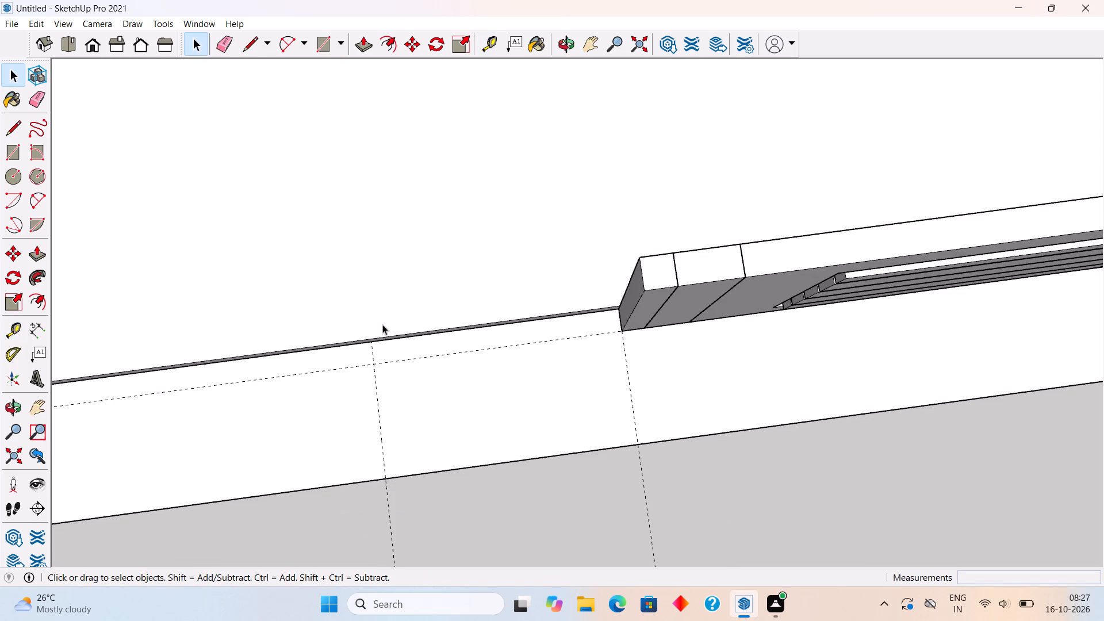
scroll(382, 324, "down", 4)
middle_click_drag(447, 332, 802, 285)
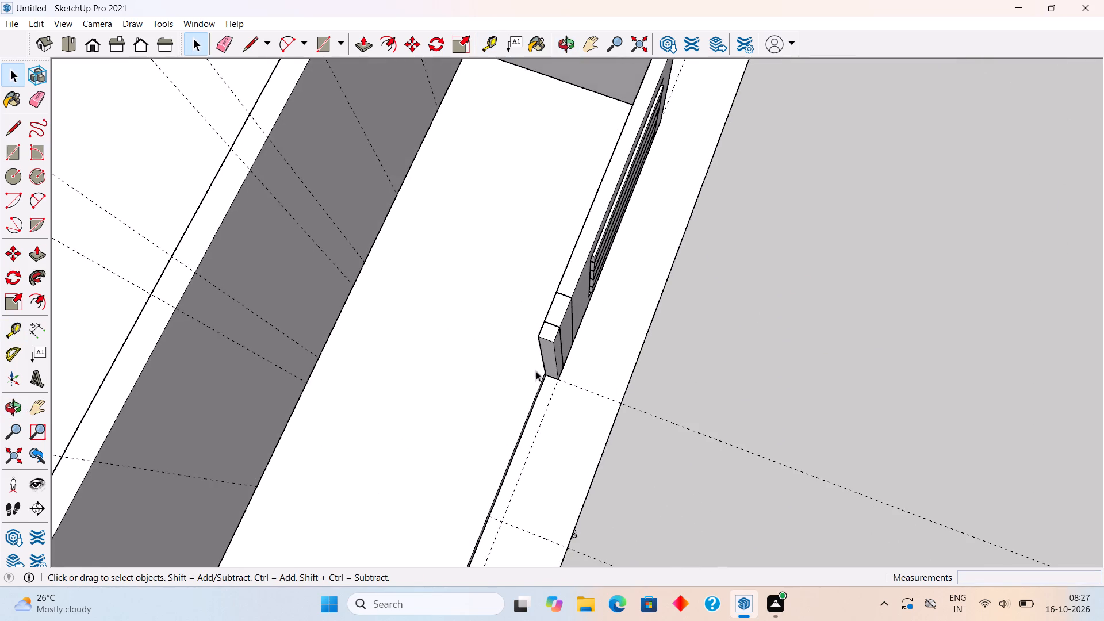
scroll(529, 366, "up", 9)
middle_click_drag(531, 394, 619, 336)
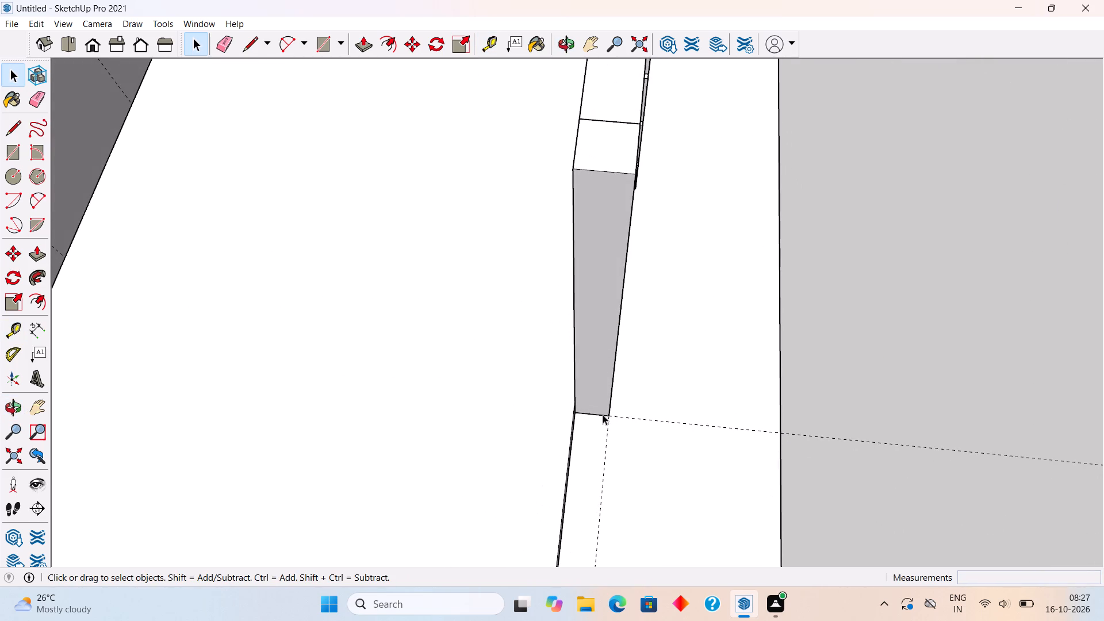
scroll(601, 415, "down", 16)
scroll(590, 547, "up", 3)
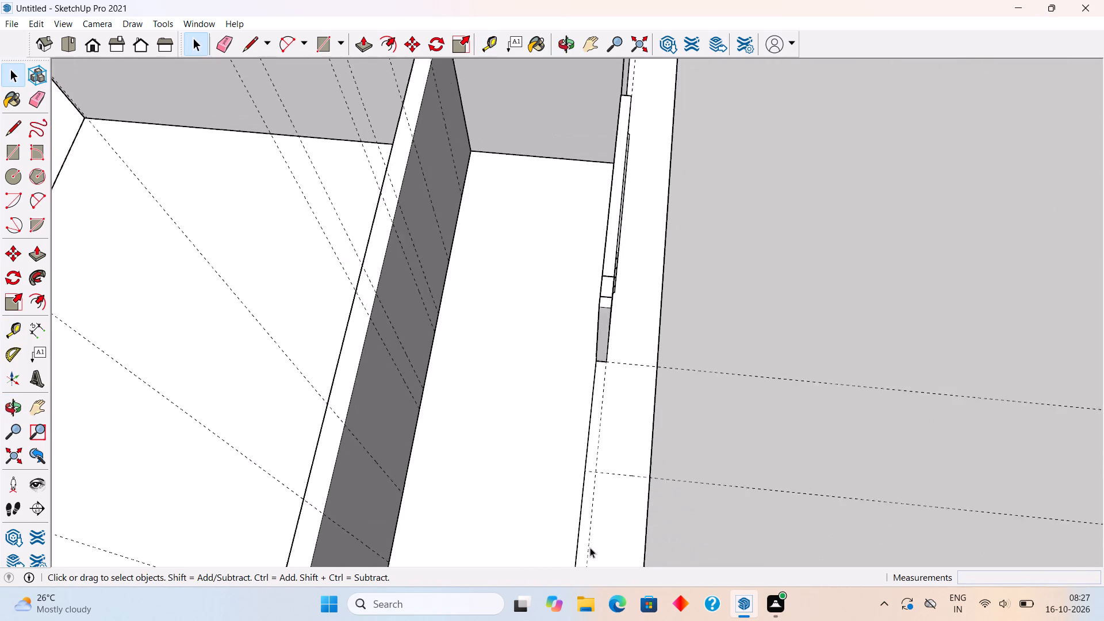
scroll(590, 547, "up", 5)
key("t")
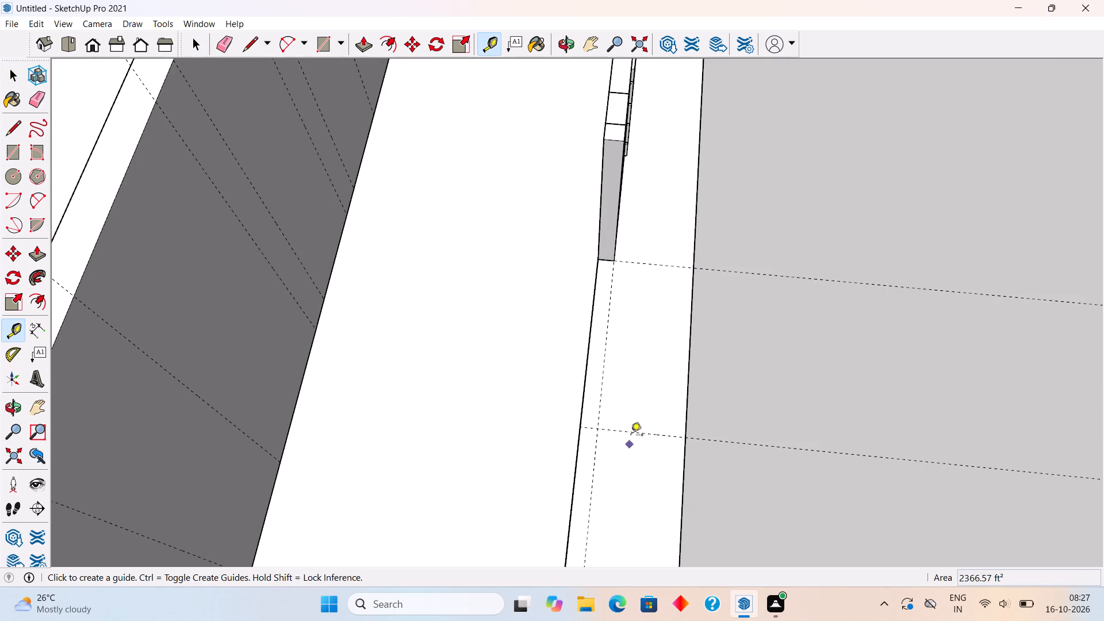
left_click(632, 434)
type("1'")
key("Return")
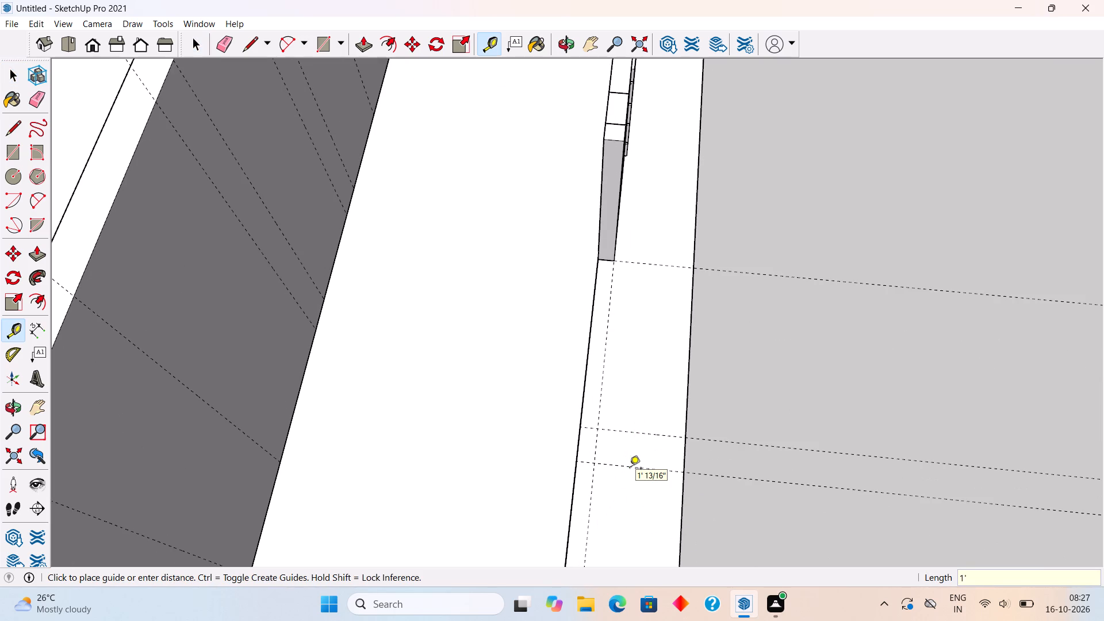
key("space")
Draw a 6' 6" by 6" rectangle from the remaining front wall's base corner to the new guide's intersection.
type("r")
scroll(593, 312, "up", 4)
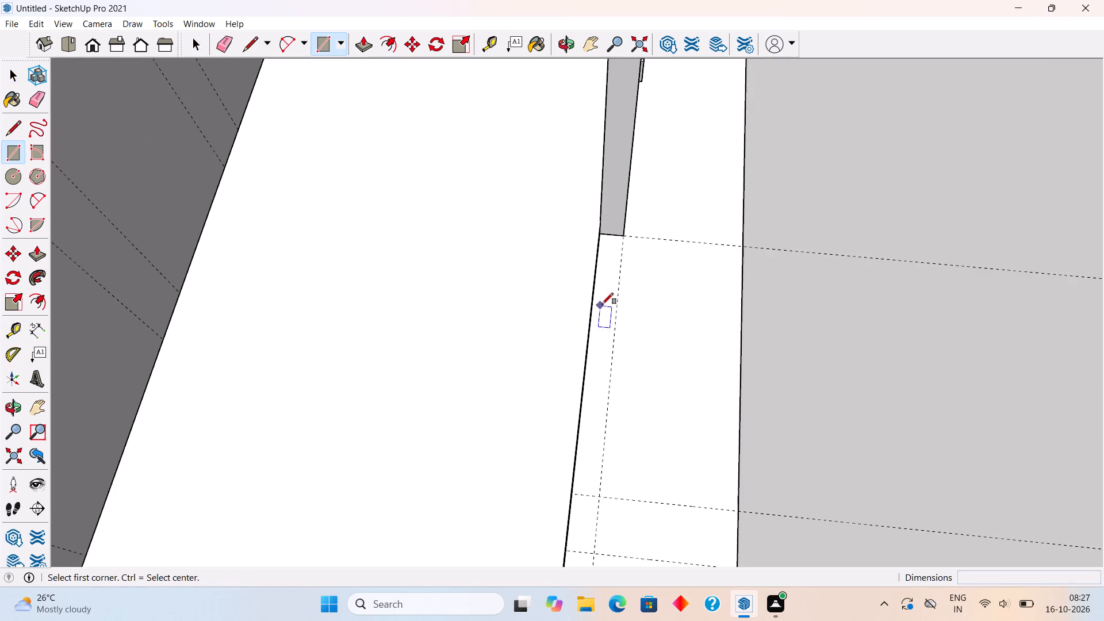
middle_click_drag(596, 269, 461, 246)
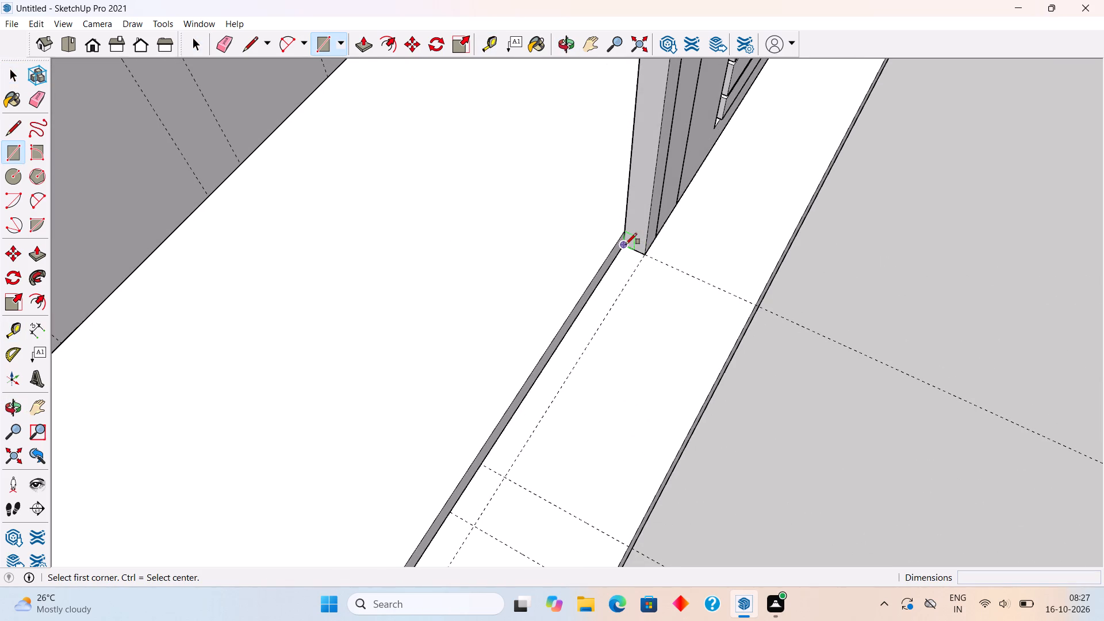
left_click(626, 244)
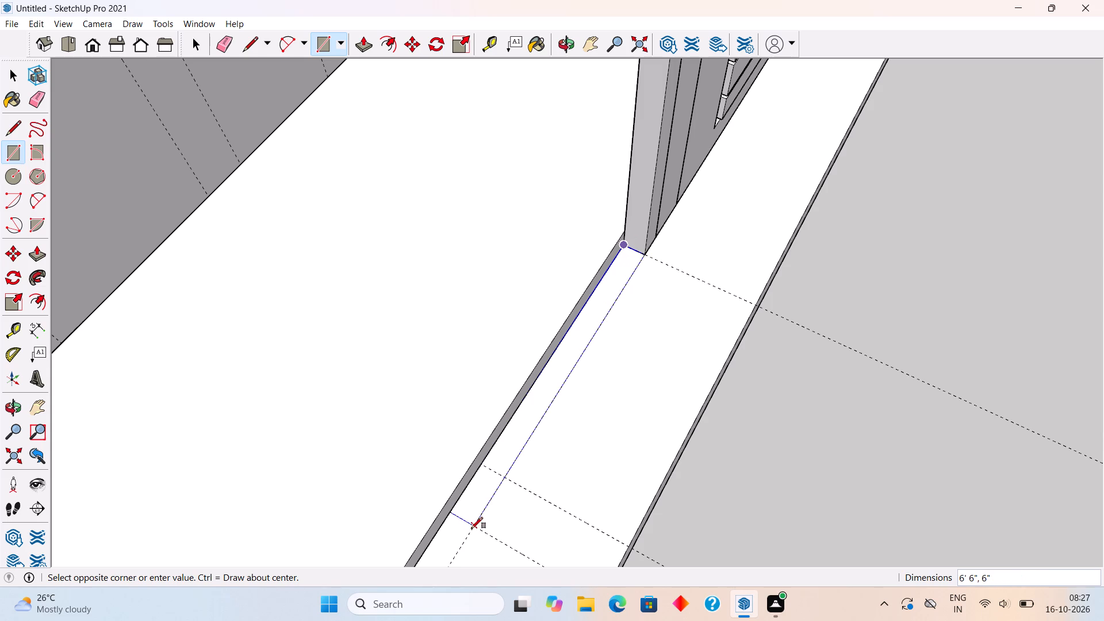
left_click(472, 528)
Extrude the rectangle 6' upward, level with the top of the adjacent slatted front wall.
key("p")
left_click(465, 515)
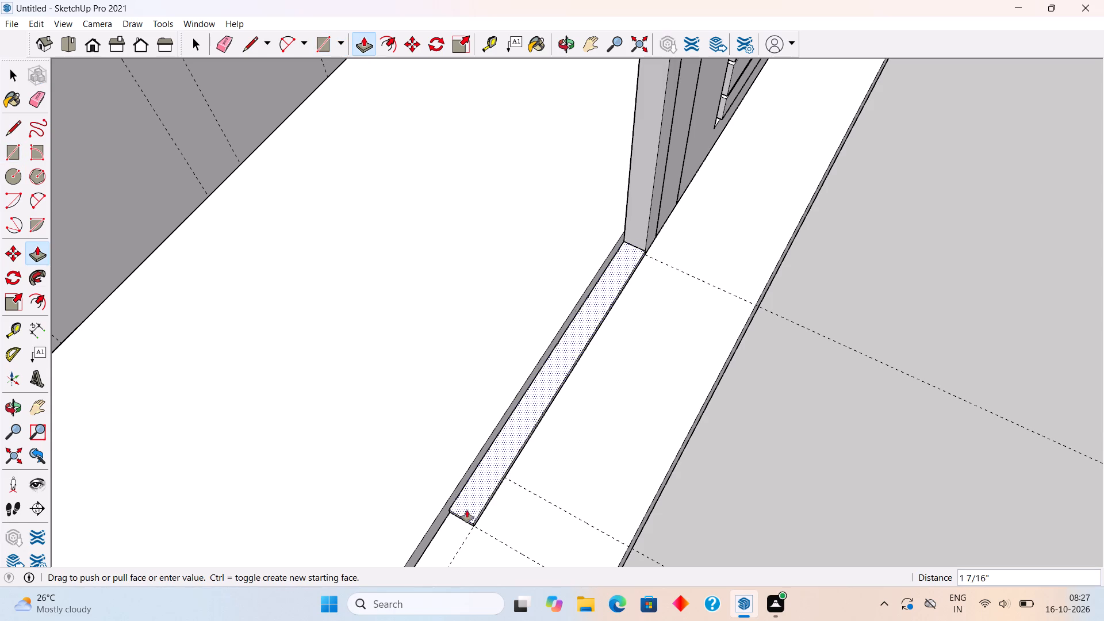
scroll(471, 497, "down", 8)
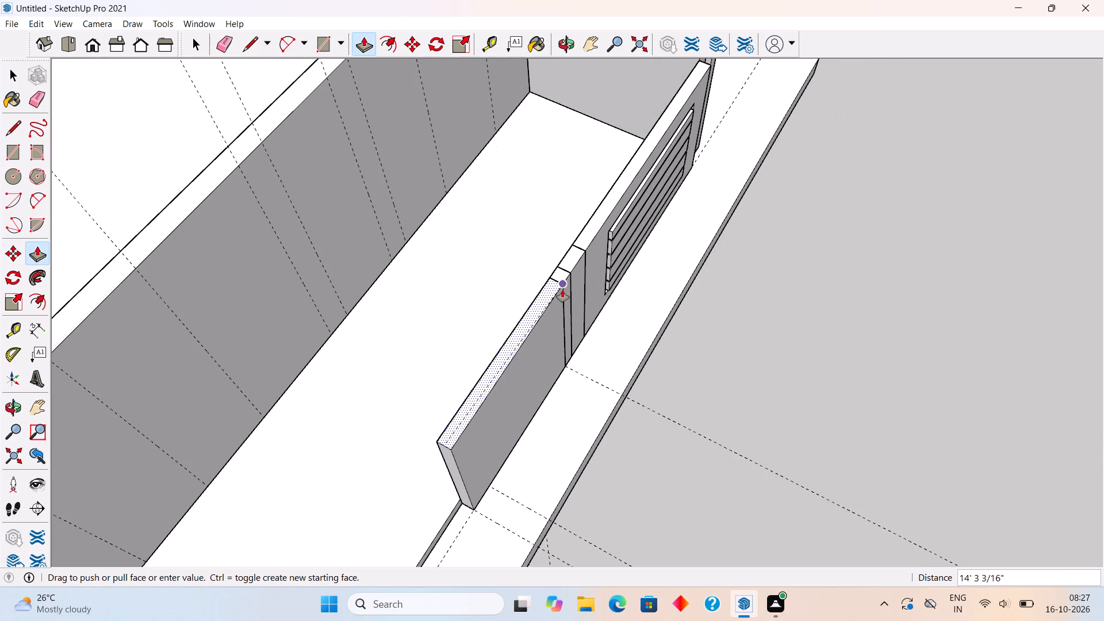
left_click(562, 285)
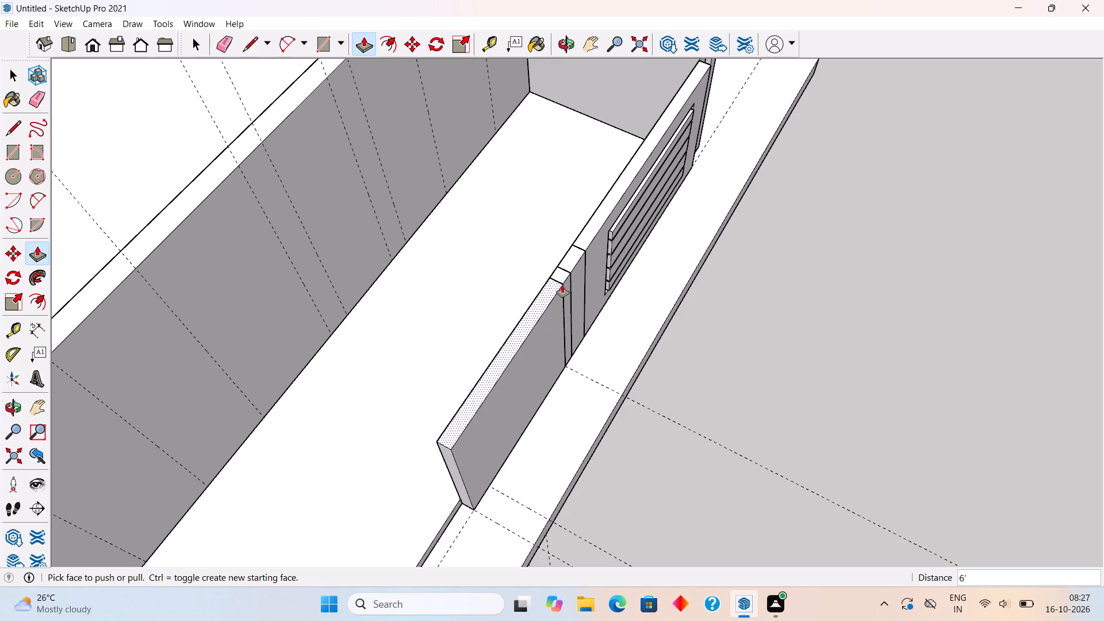
Draw a line across the base of the new front wall's inner face, along the upper slab edge from the narrow strips to the free end.
scroll(522, 347, "down", 1)
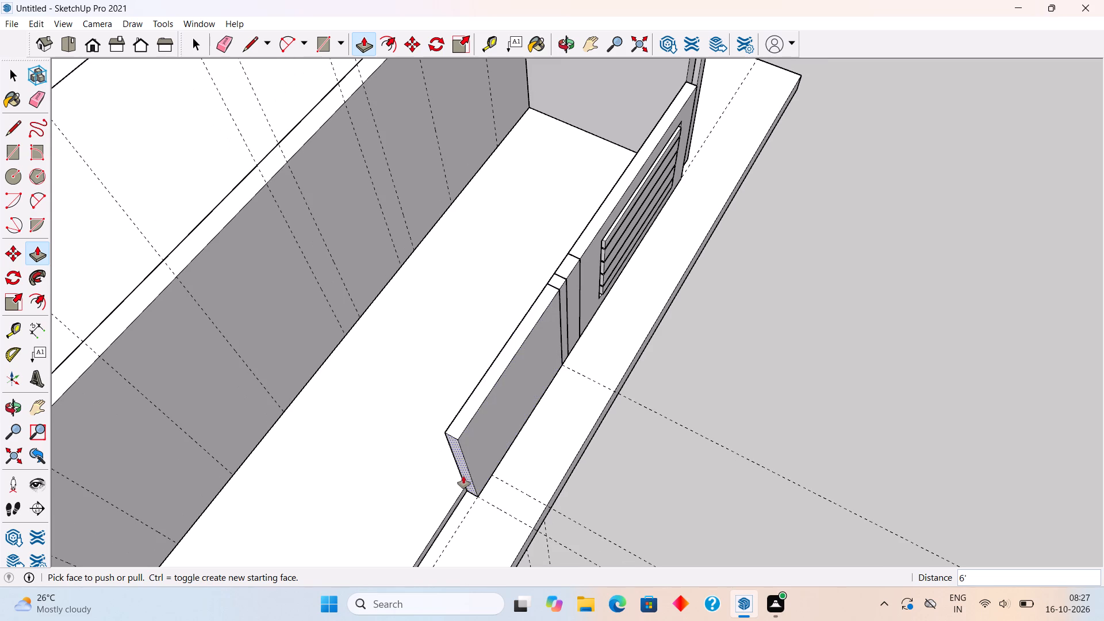
middle_click_drag(493, 473, 751, 403)
scroll(595, 483, "up", 7)
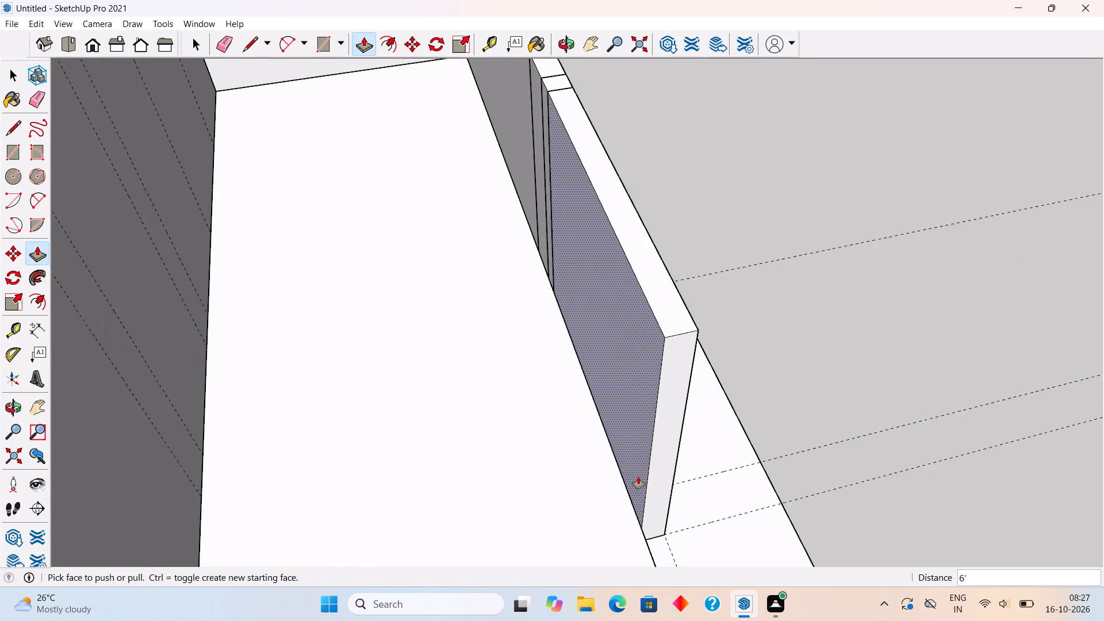
scroll(638, 477, "up", 2)
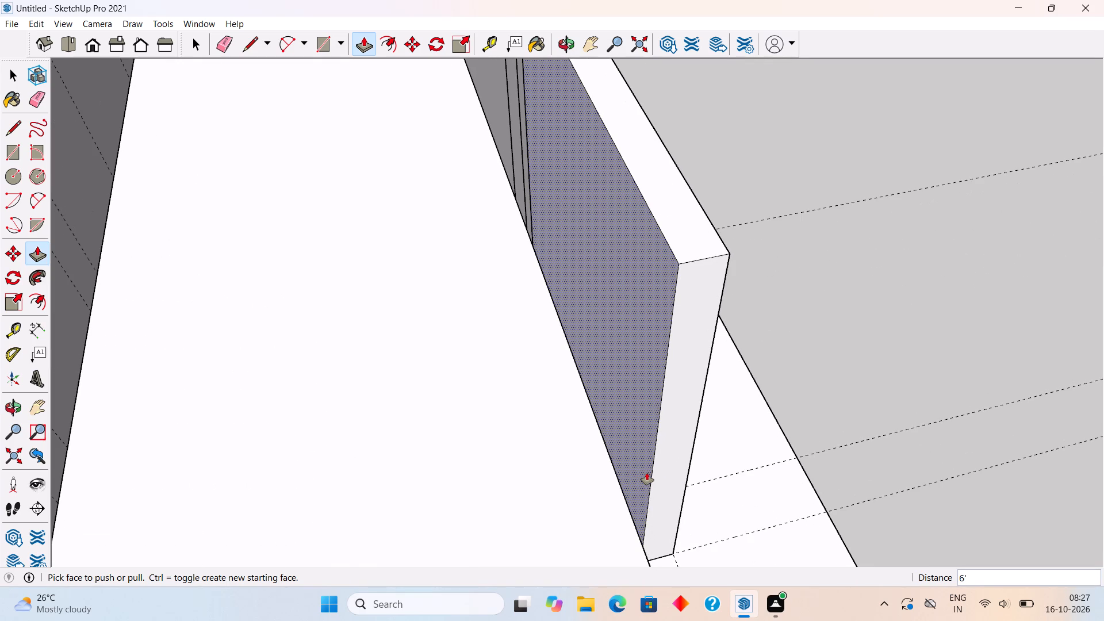
middle_click_drag(647, 473, 762, 442)
key("l")
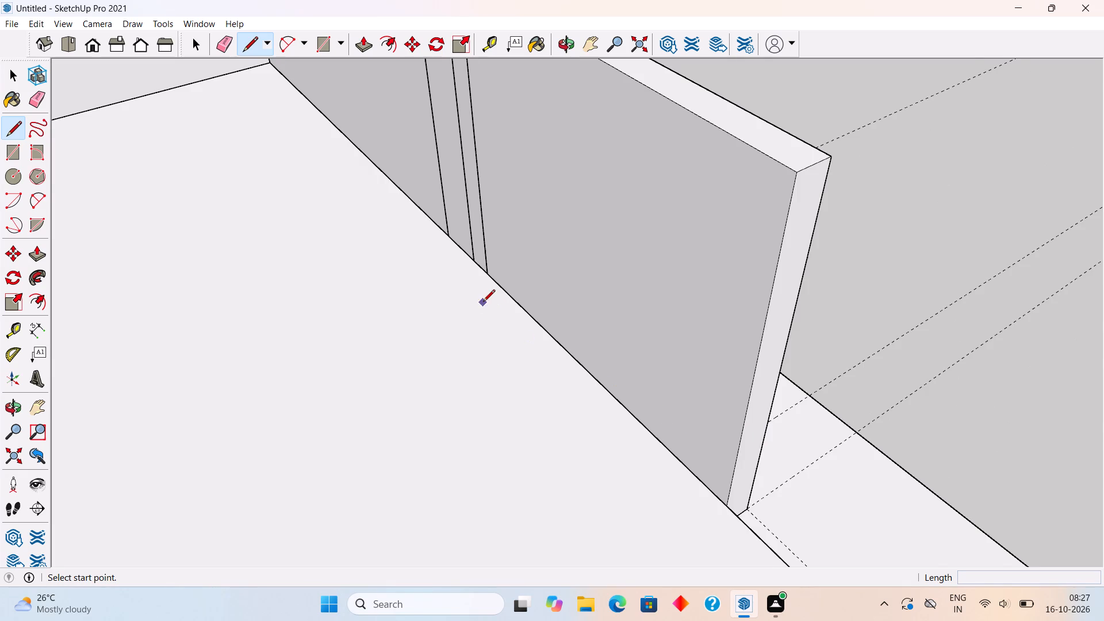
scroll(483, 302, "up", 8)
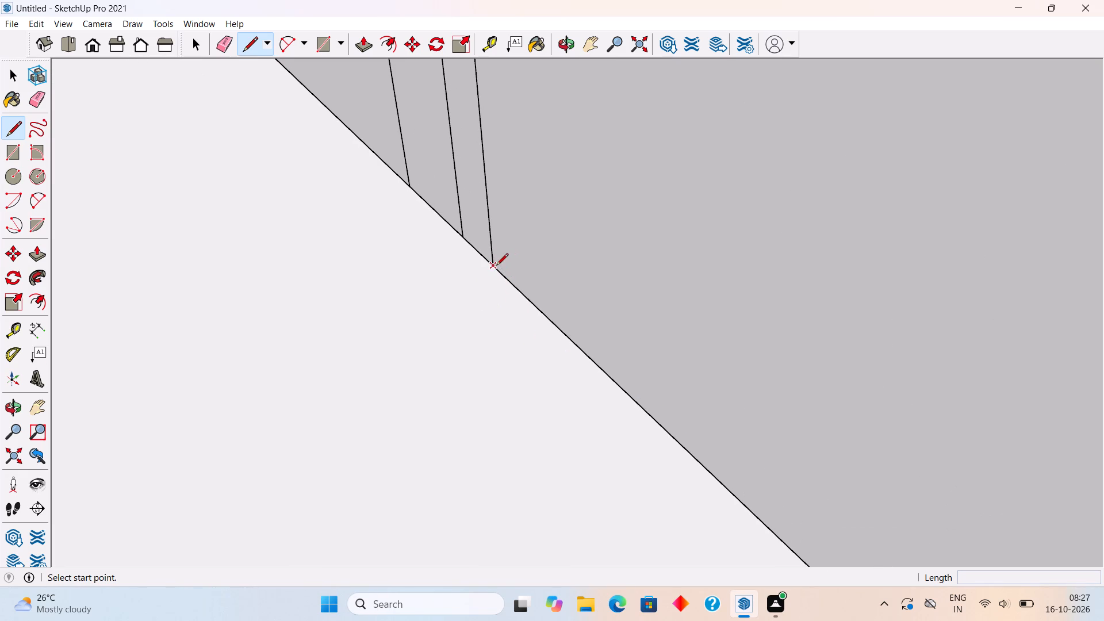
left_click(496, 266)
scroll(566, 359, "down", 13)
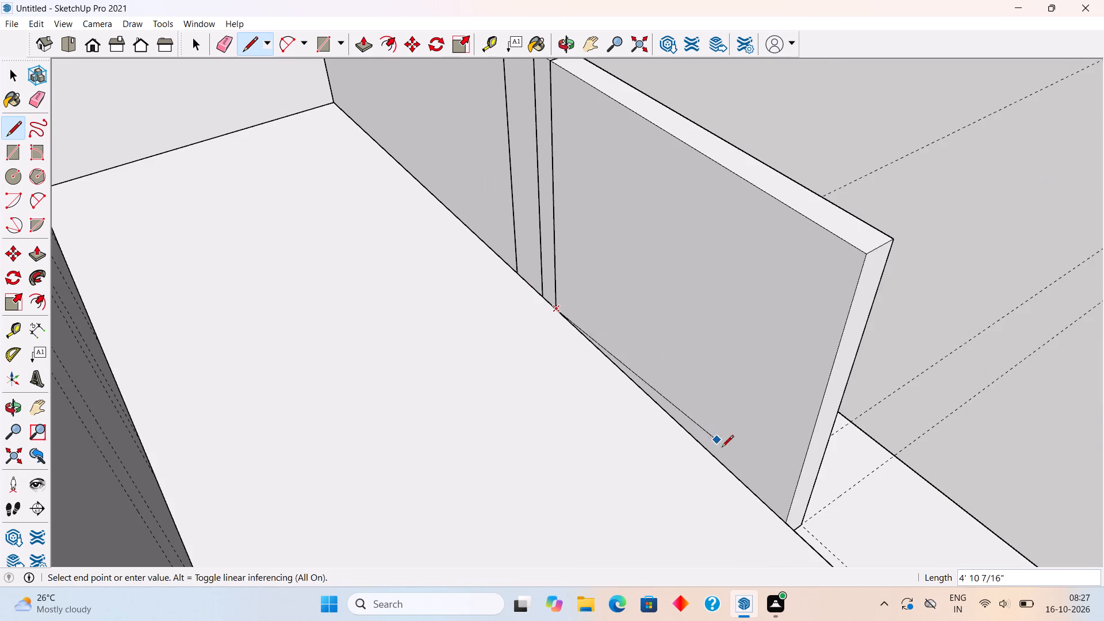
left_click(788, 522)
Extrude the inner face of the new front wall 6" inward over the upper slab.
key("p")
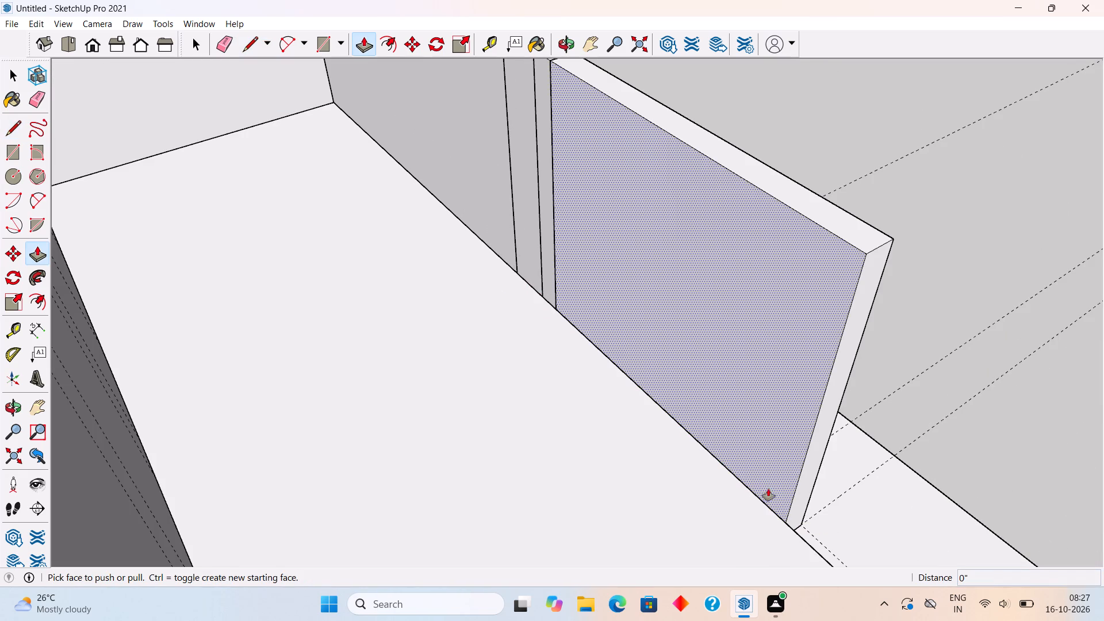
left_click(768, 485)
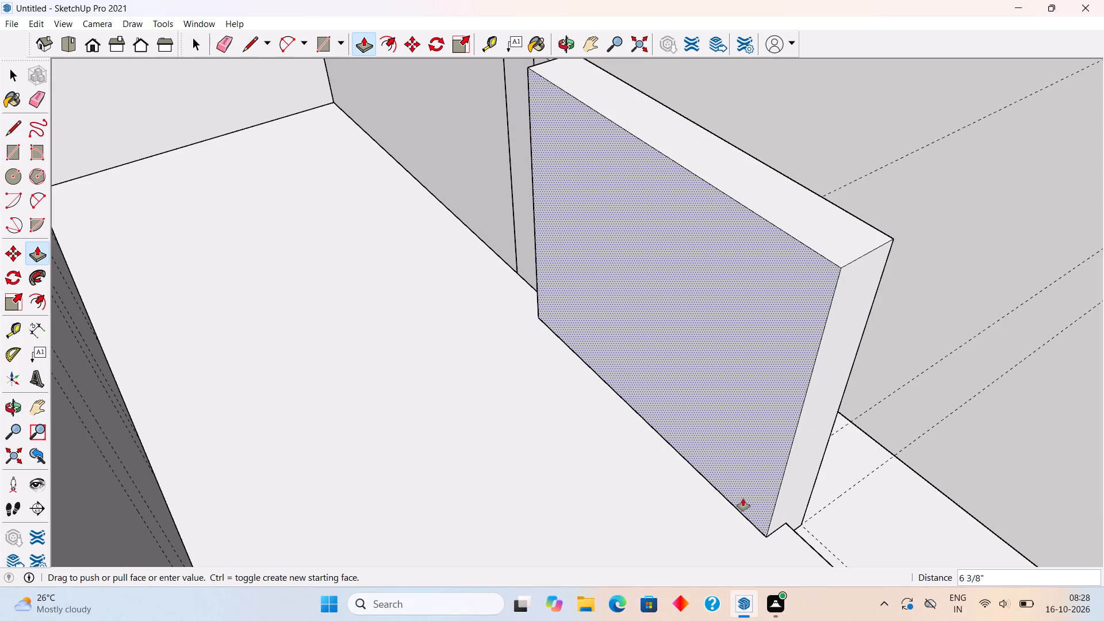
key("9")
key("BackSpace")
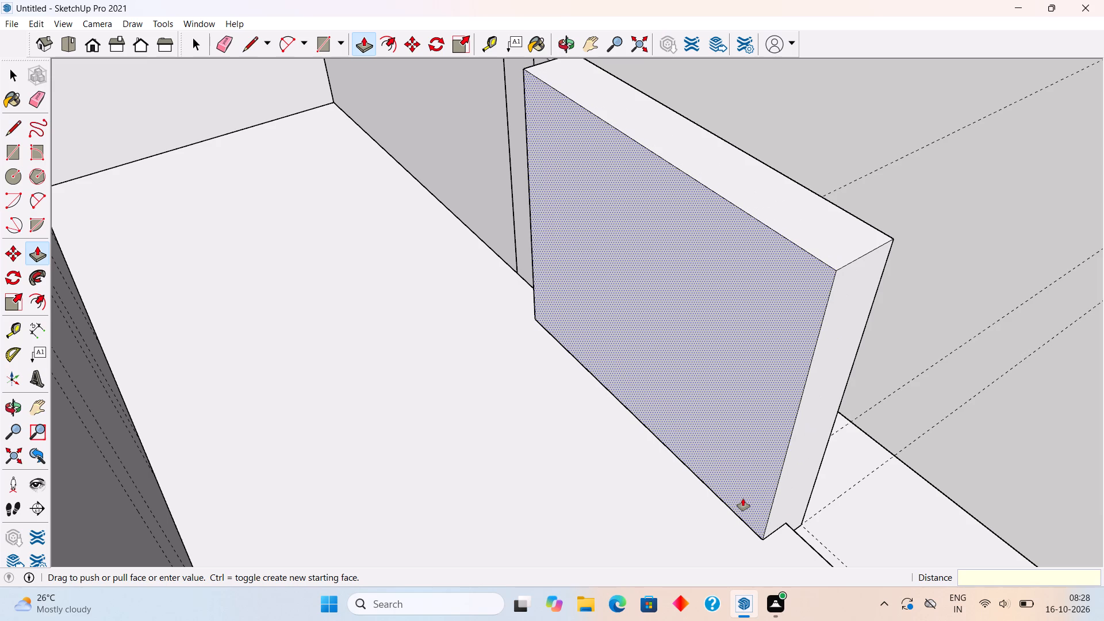
type("6\"")
key("Return")
key("space")
Select the whole new front wall section and make it a group.
triple_click(743, 499)
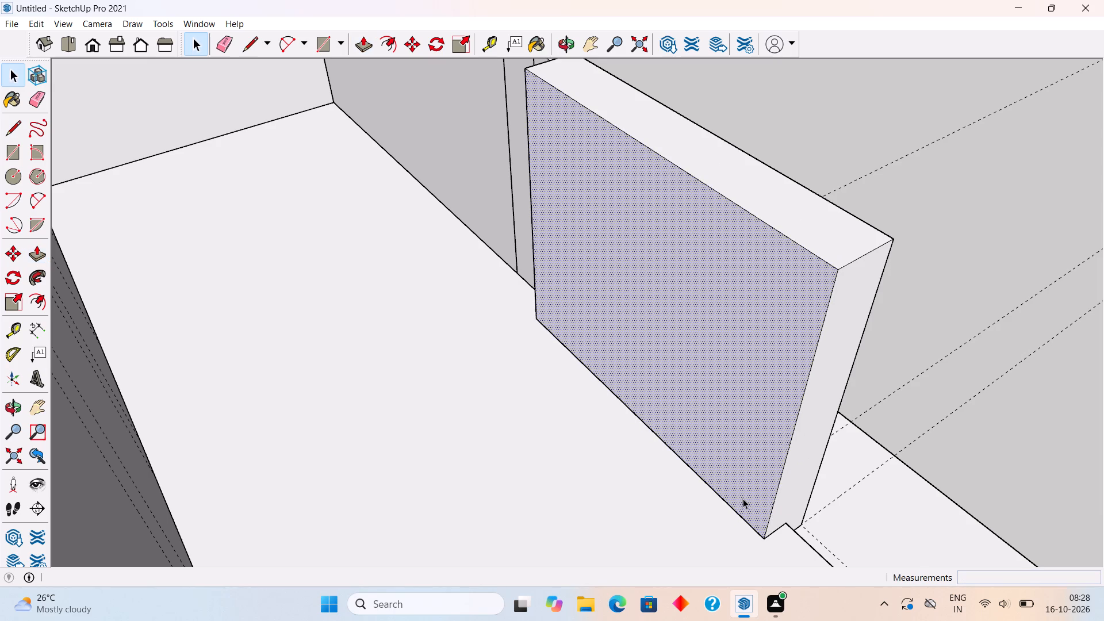
right_click(743, 499)
left_click(803, 404)
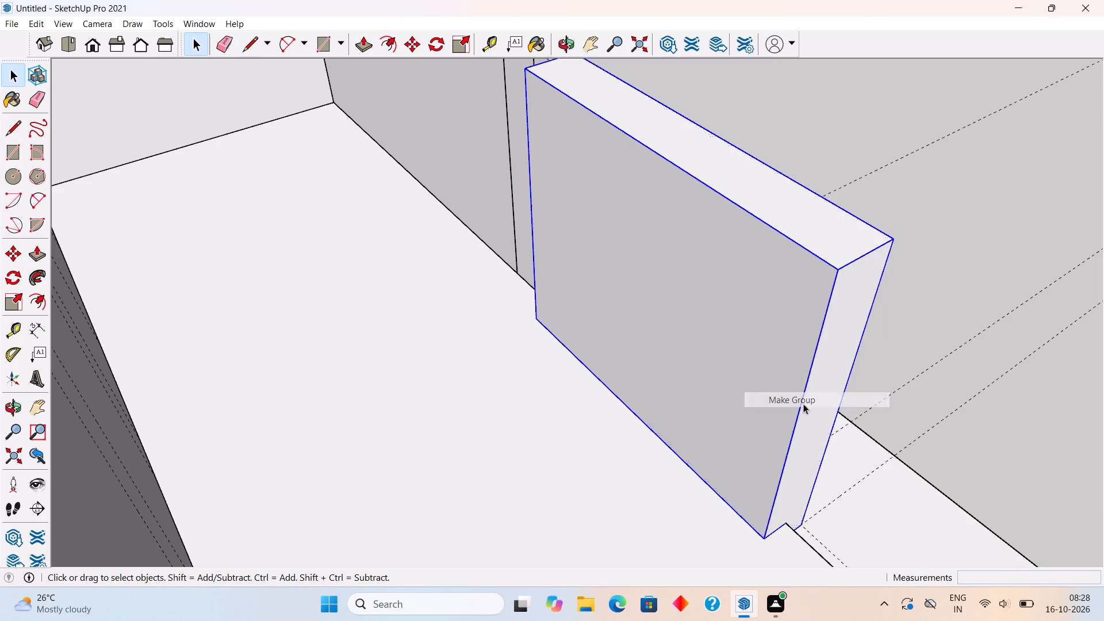
left_click(898, 336)
Examine the front wall section beside the slatted panel and the column base along the slab edge.
scroll(898, 336, "down", 7)
middle_click_drag(887, 352, 511, 285)
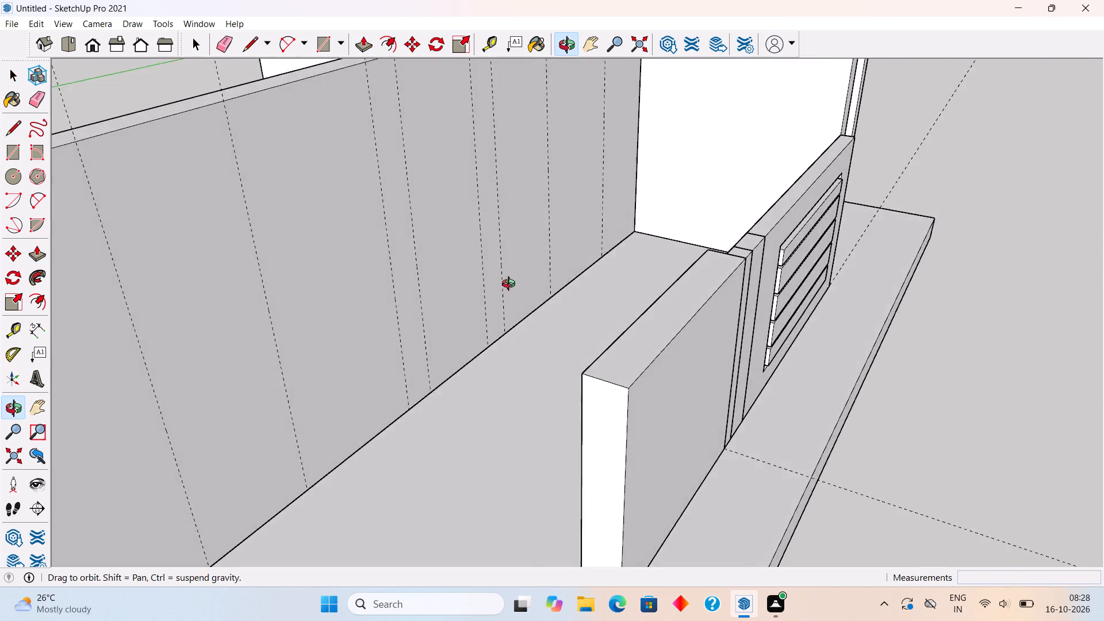
middle_click_drag(511, 285, 350, 258)
scroll(350, 258, "down", 4)
middle_click_drag(365, 356, 367, 347)
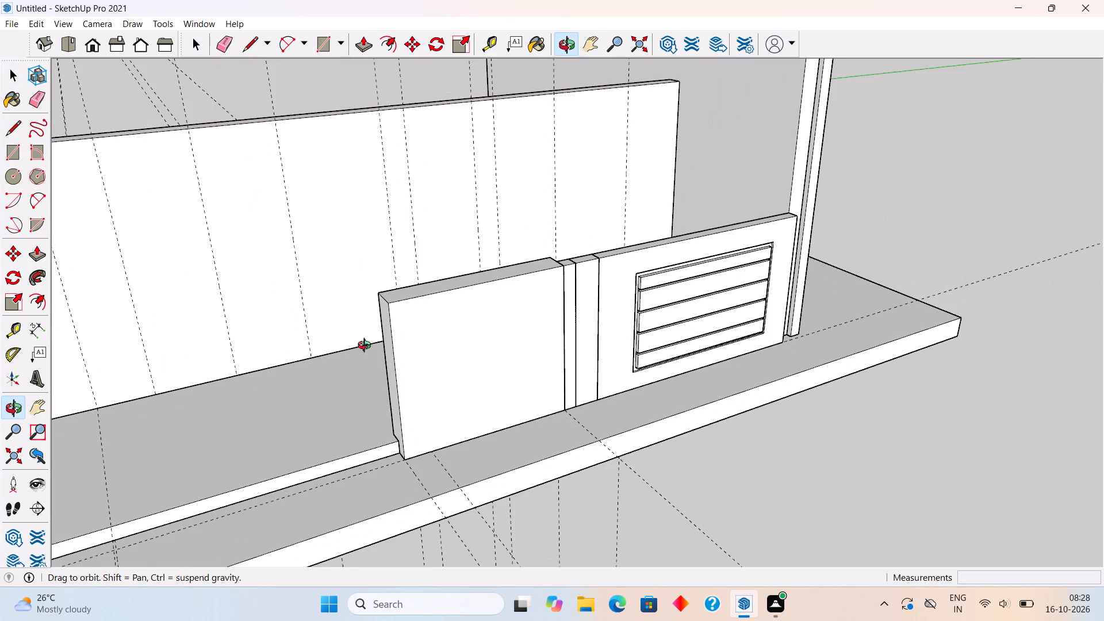
middle_click_drag(367, 347, 436, 304)
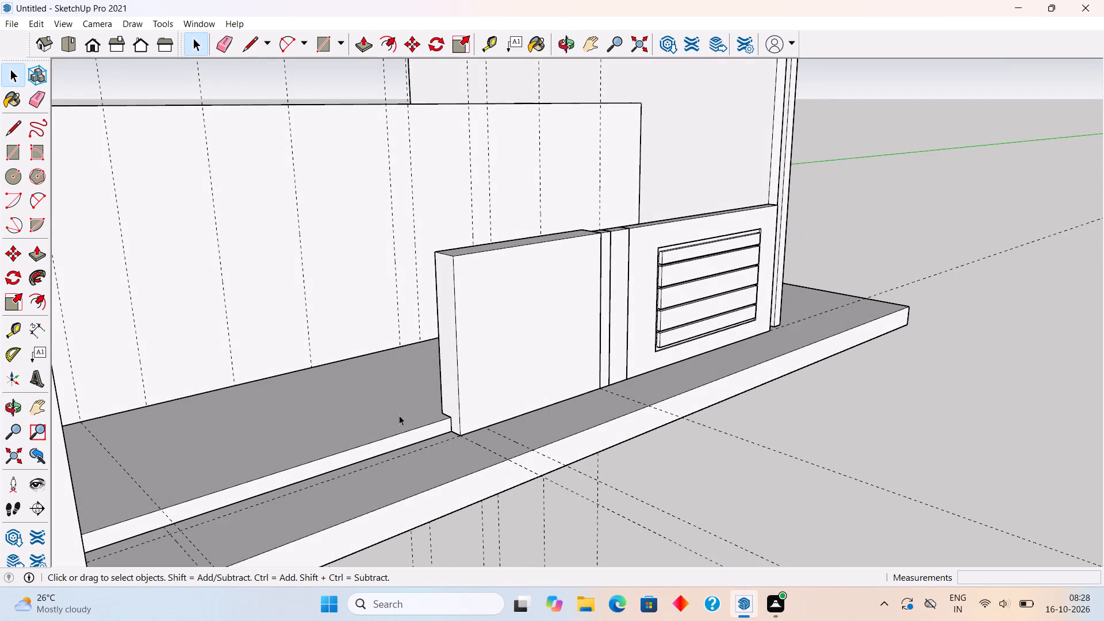
middle_click_drag(399, 439, 317, 465)
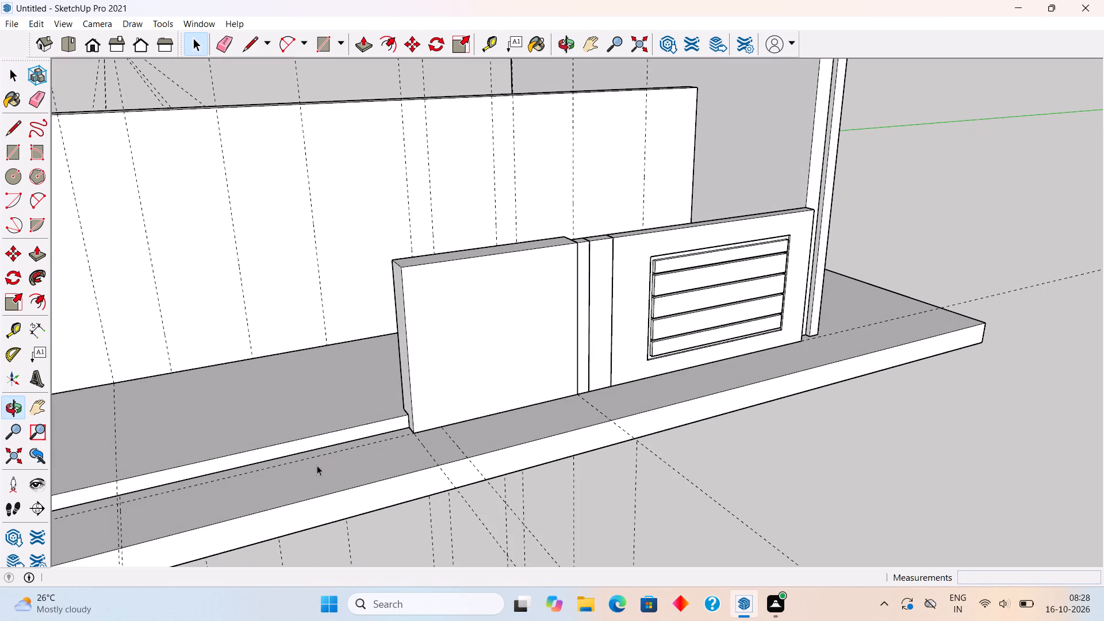
scroll(225, 495, "down", 6)
scroll(65, 528, "up", 4)
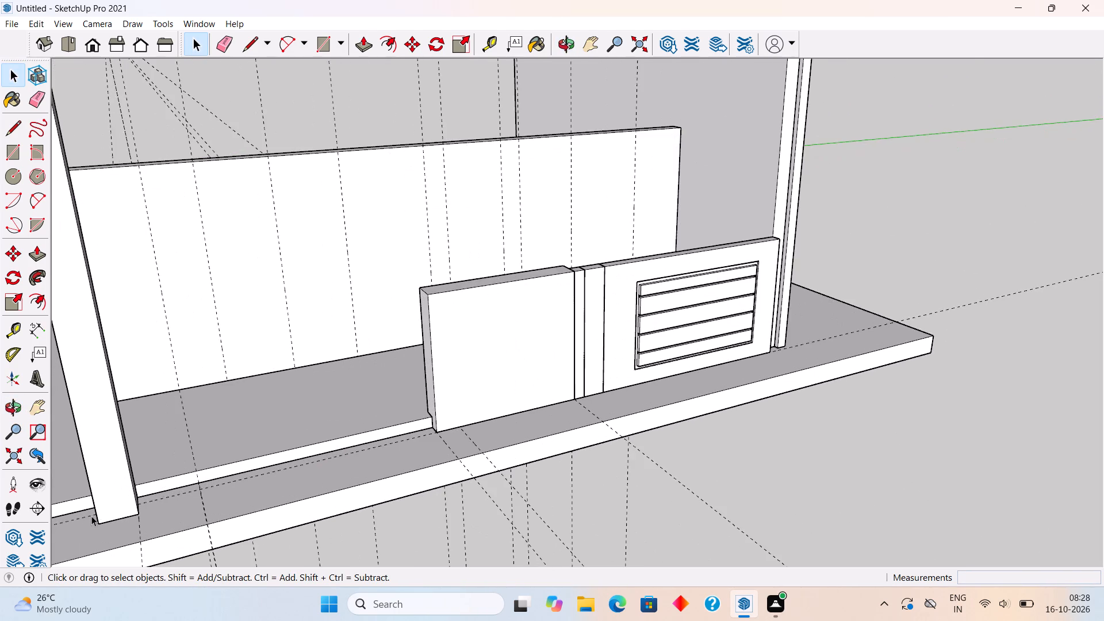
scroll(92, 516, "up", 4)
middle_click_drag(62, 511, 25, 524)
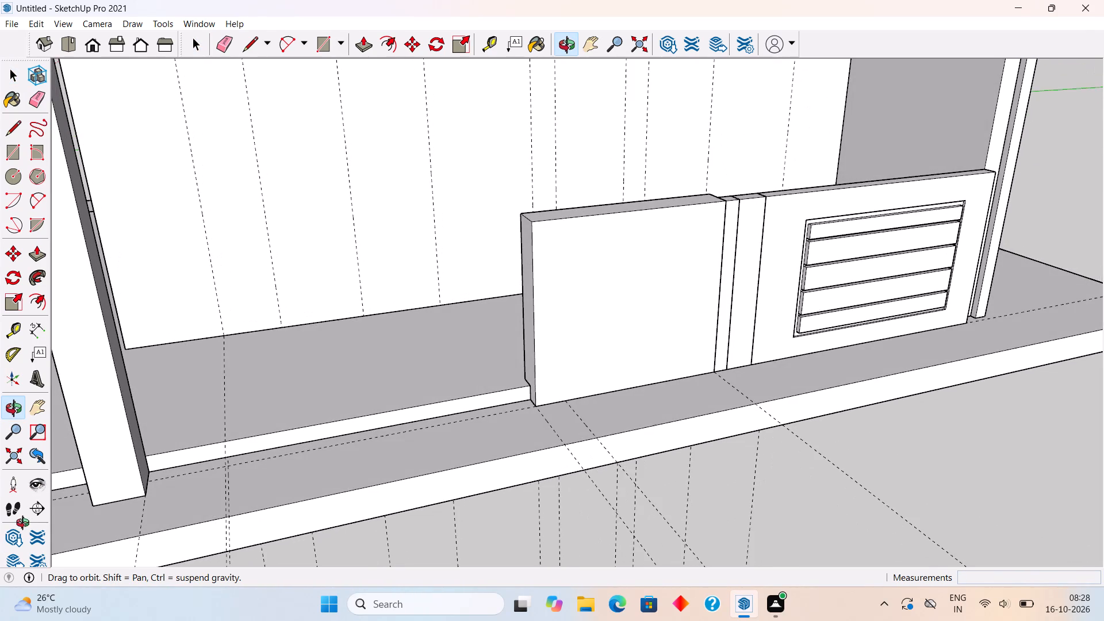
middle_click_drag(25, 524, 25, 538)
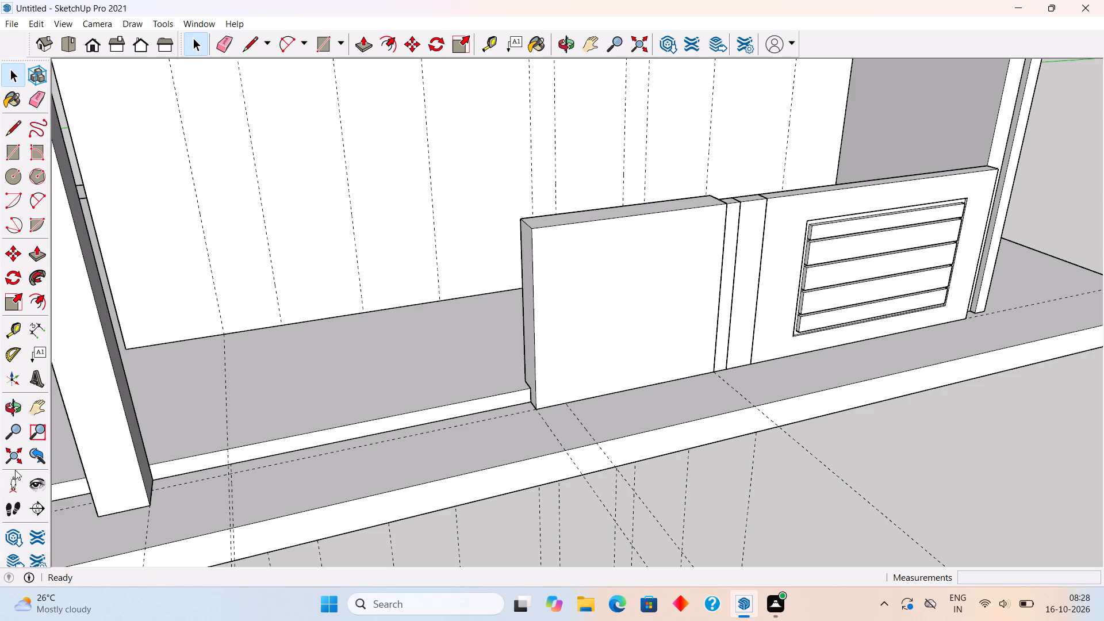
scroll(15, 470, "down", 4)
scroll(120, 499, "down", 14)
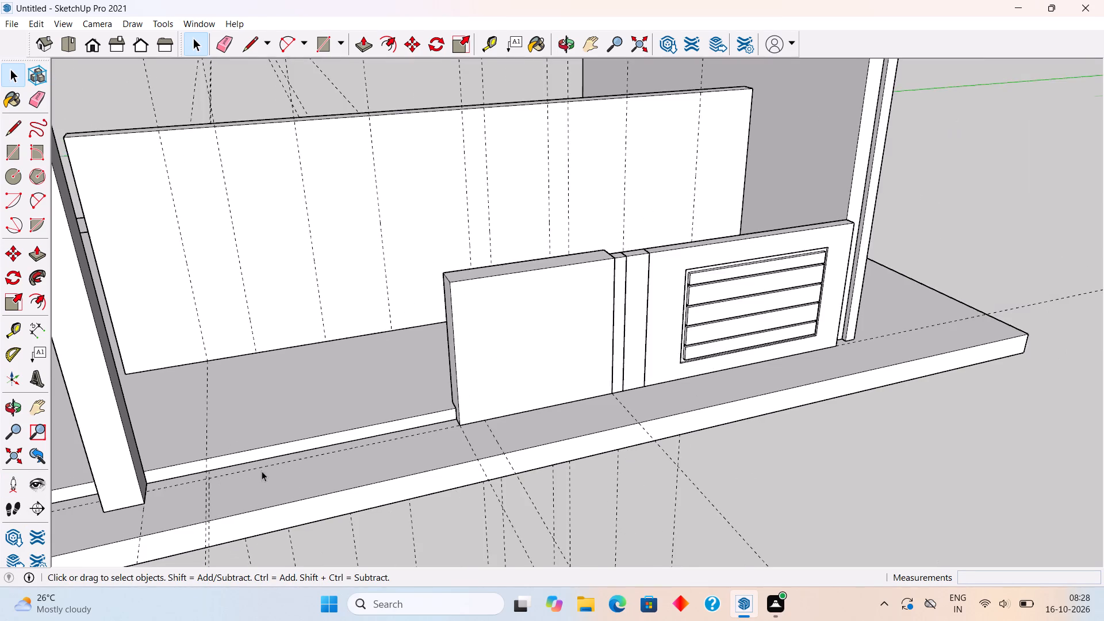
scroll(262, 471, "down", 5)
Open the column's group for editing from its inner side.
middle_click_drag(182, 511, 683, 411)
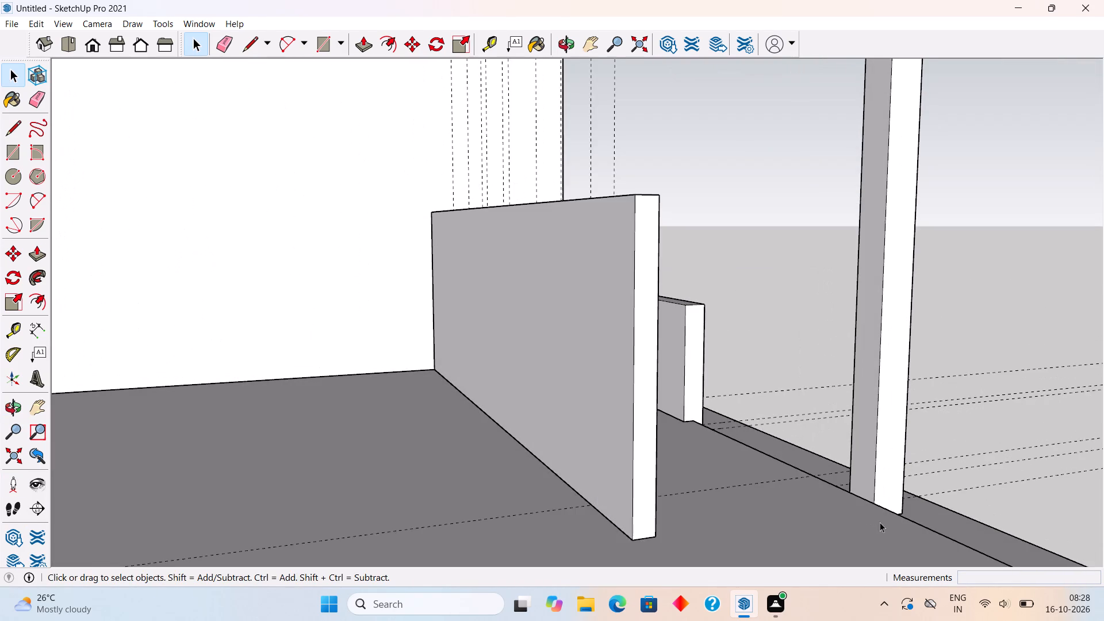
scroll(880, 522, "up", 1)
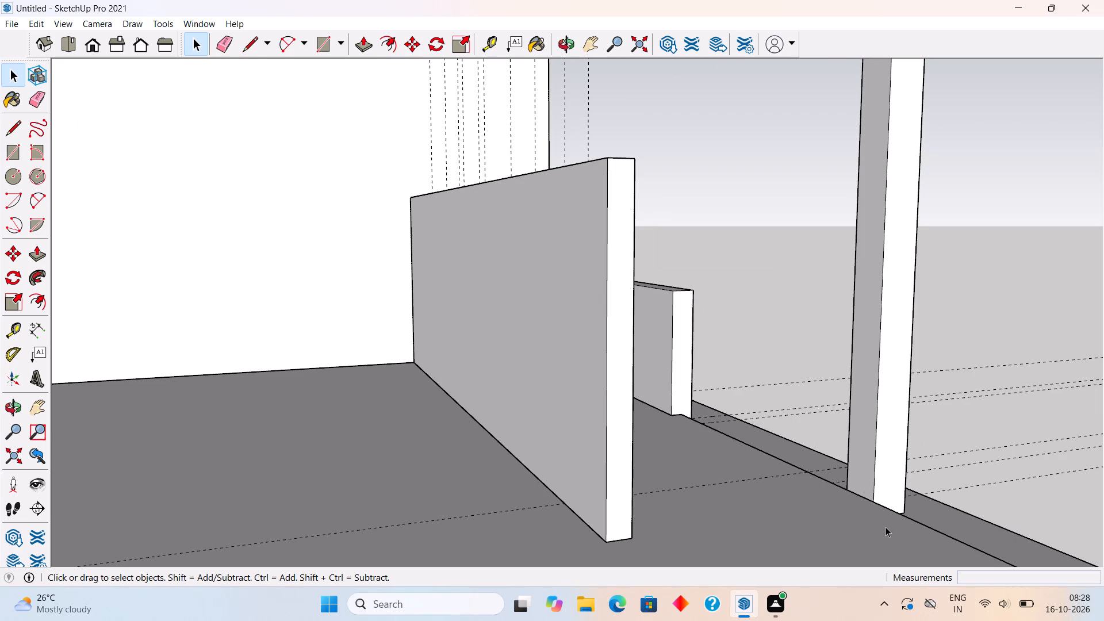
triple_click(866, 470)
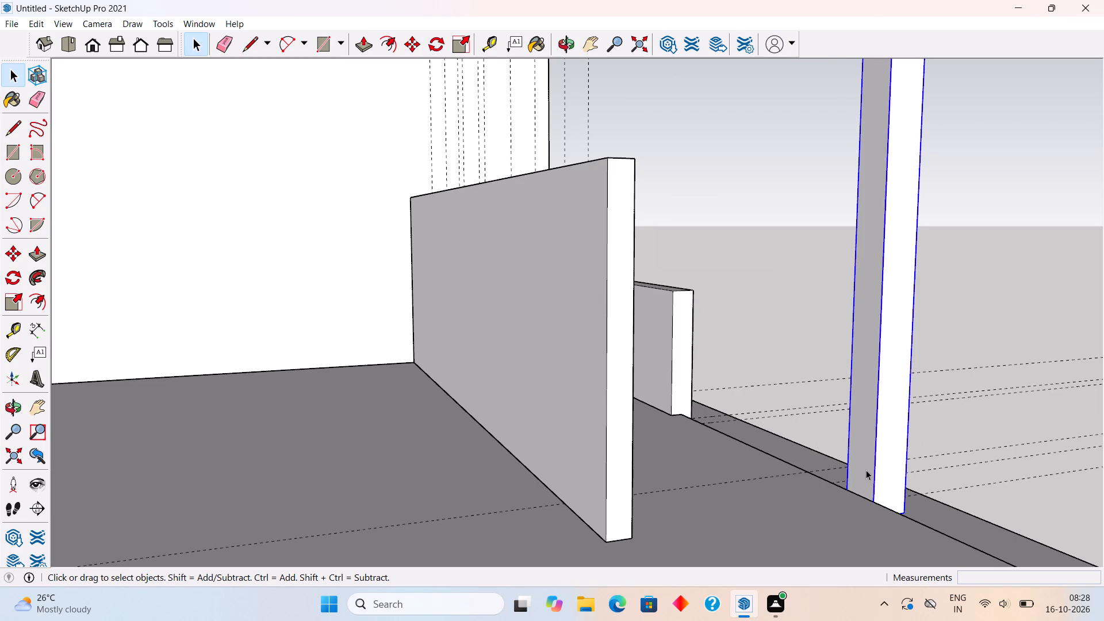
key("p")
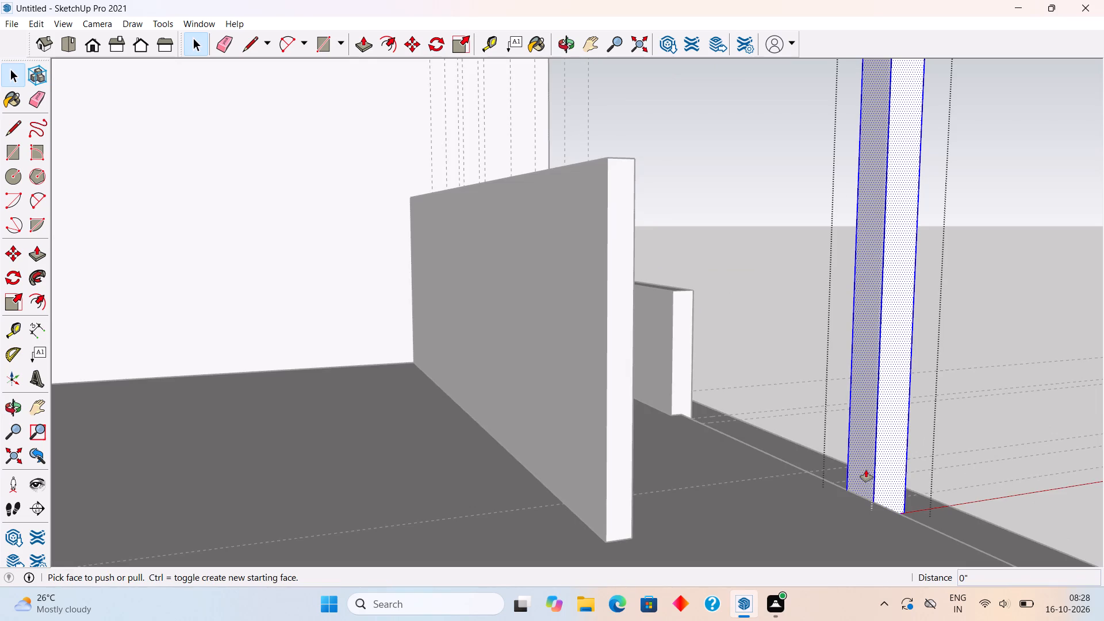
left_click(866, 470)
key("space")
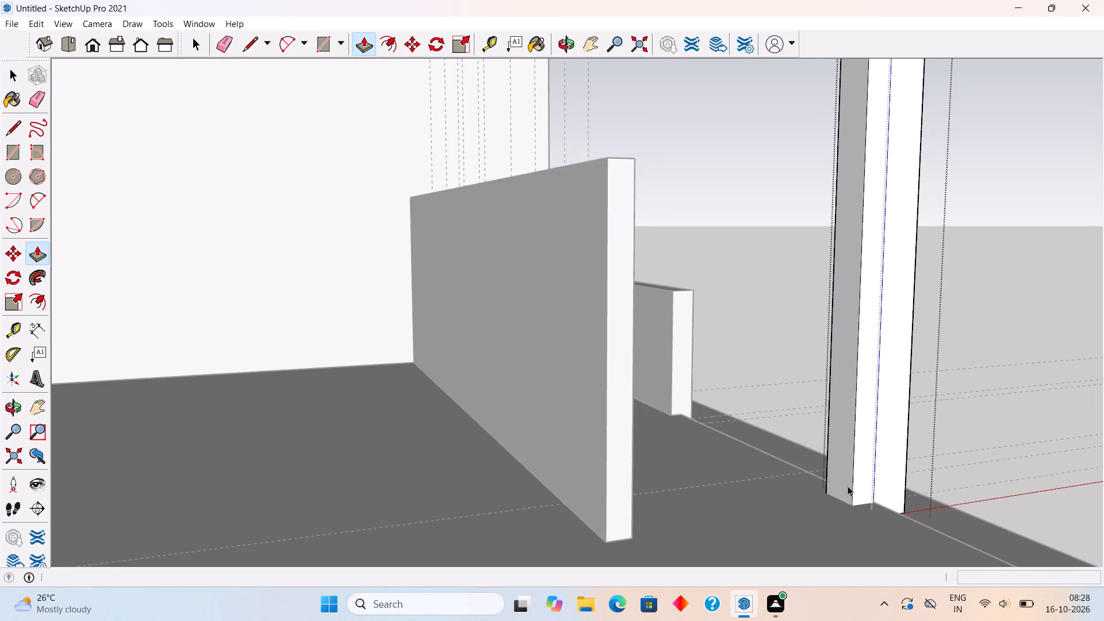
Draw a line across the base of the column's inner face along the upper slab edge, from corner to corner.
middle_click_drag(860, 498, 883, 534)
scroll(883, 534, "up", 12)
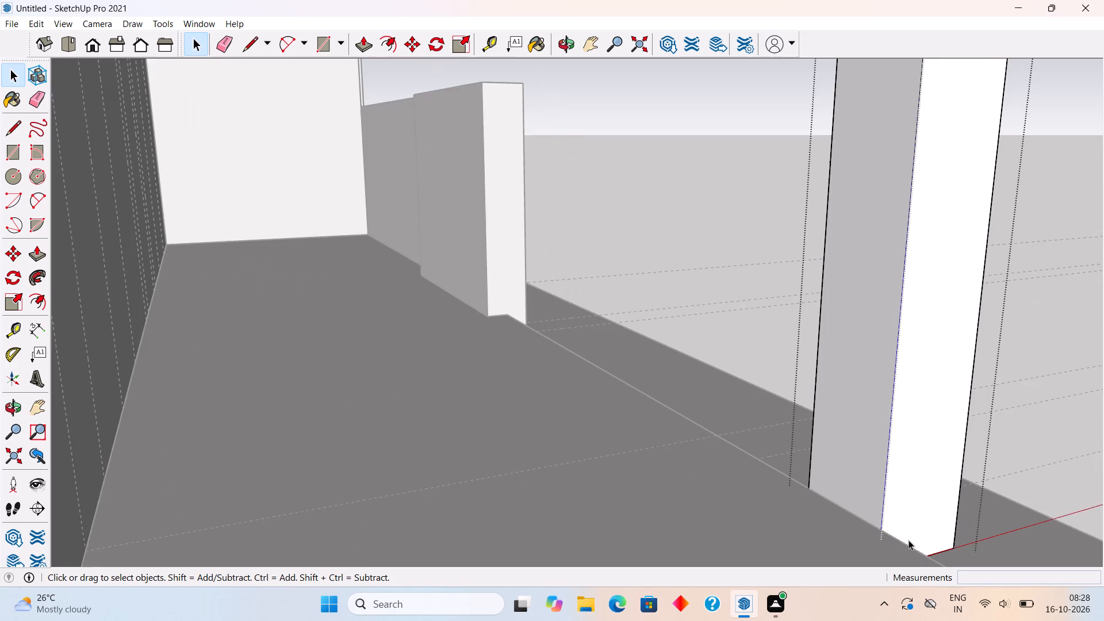
scroll(908, 540, "up", 2)
key("l")
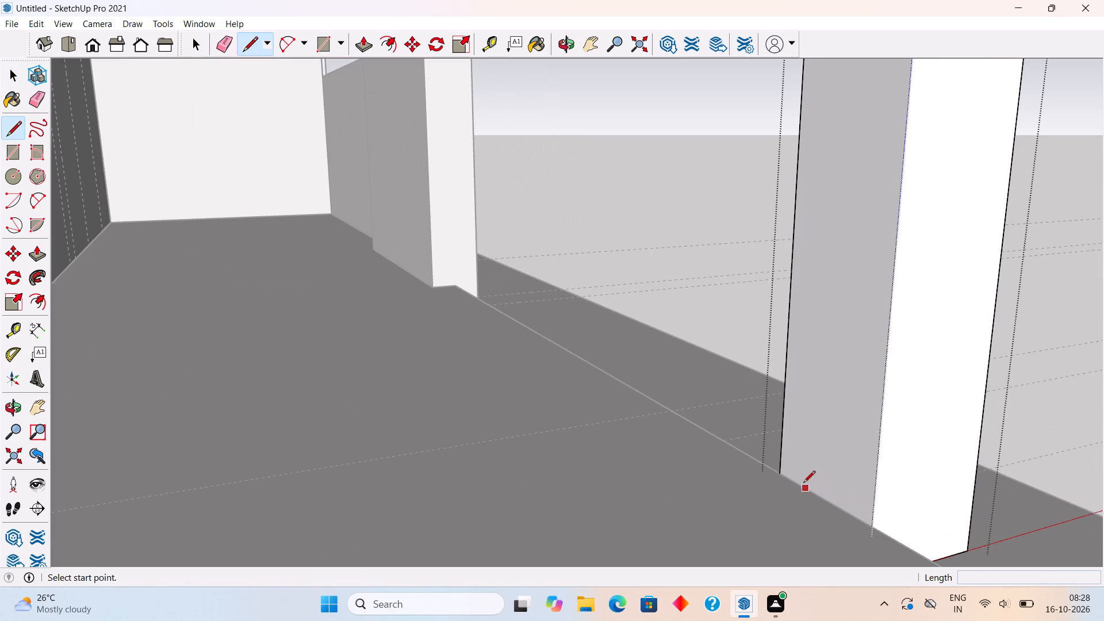
left_click(779, 474)
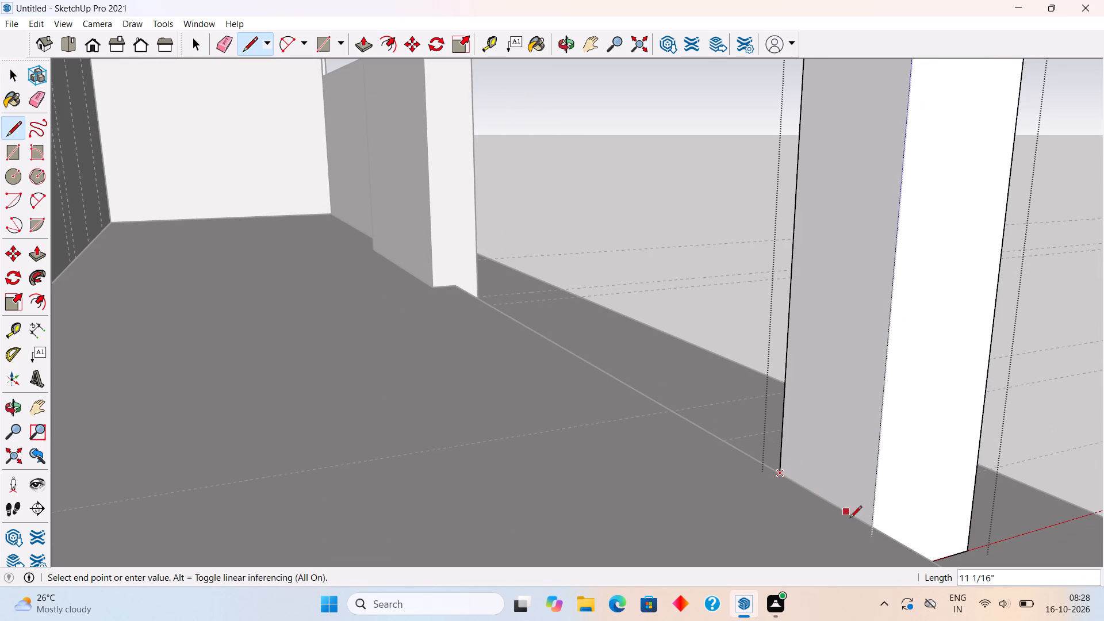
left_click(872, 526)
Extrude the column's inner face above the slab edge 3" inward and close the column group.
key("p")
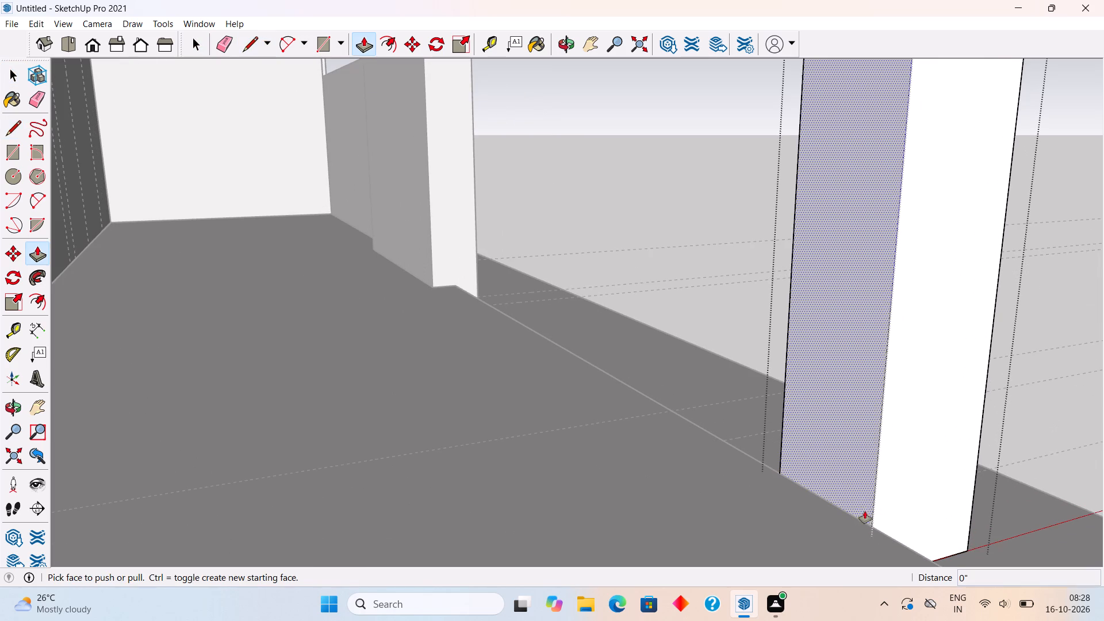
left_click(860, 500)
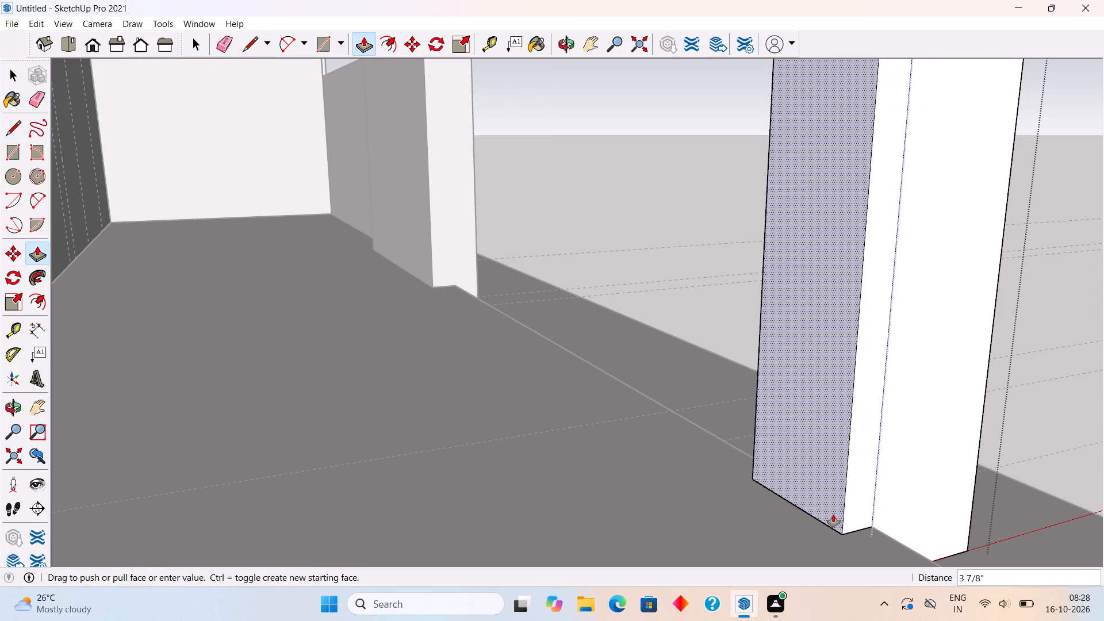
type("3\"")
key("Return")
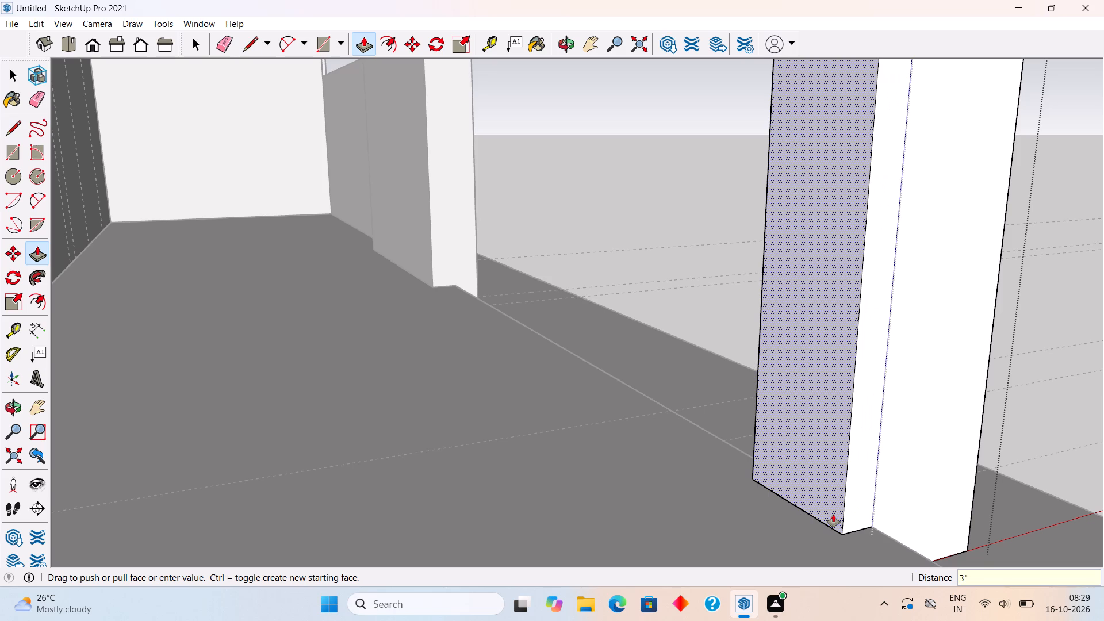
key("space")
triple_click(833, 514)
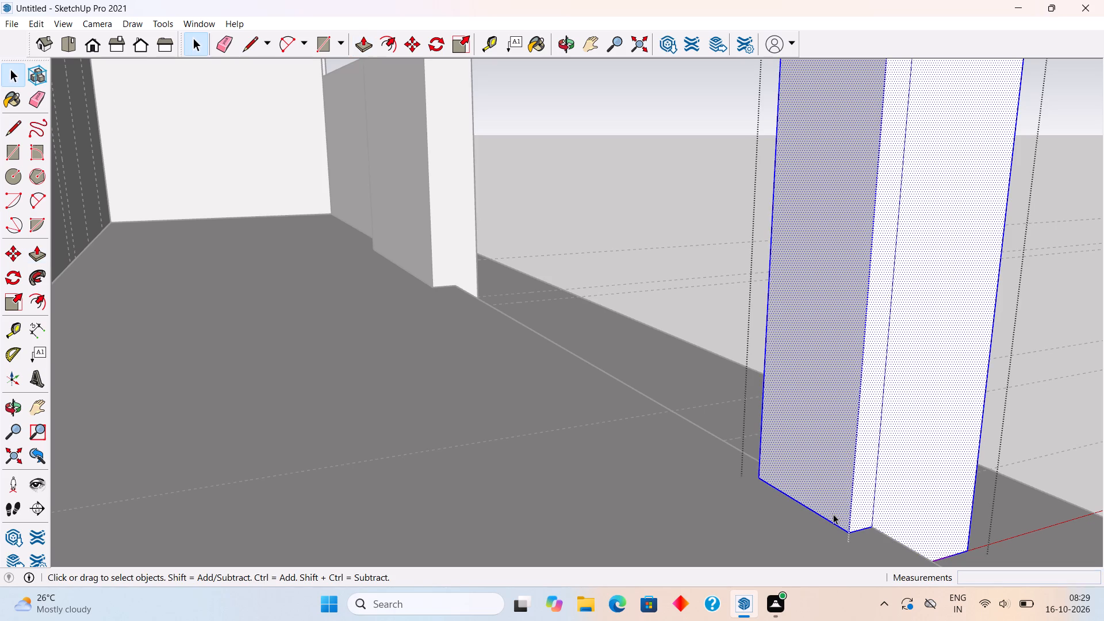
left_click(1028, 402)
Examine the column, the front wall section and the opening between them from the side and the front.
scroll(1028, 402, "down", 5)
middle_click_drag(897, 420, 394, 420)
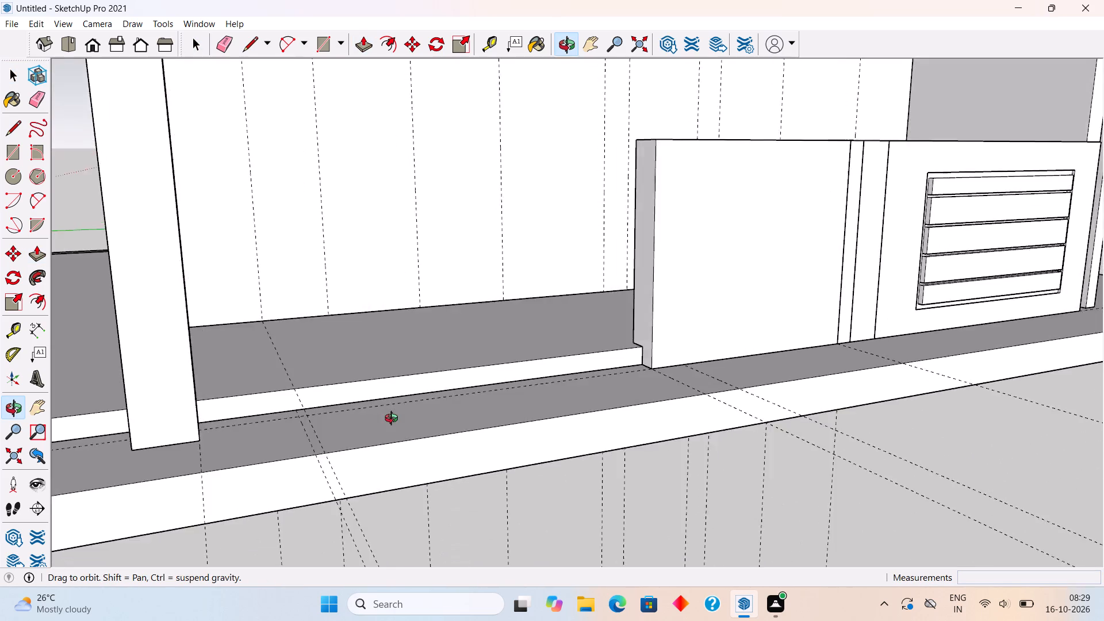
middle_click_drag(394, 420, 391, 419)
scroll(391, 419, "down", 9)
middle_click_drag(283, 428, 519, 413)
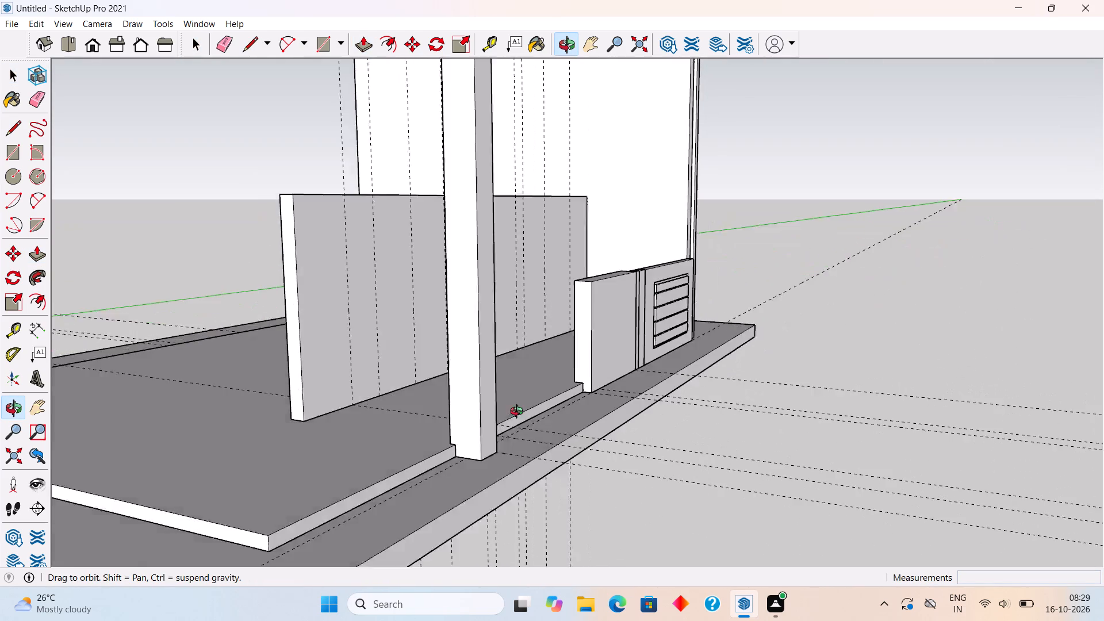
middle_click_drag(519, 413, 520, 413)
scroll(520, 413, "down", 2)
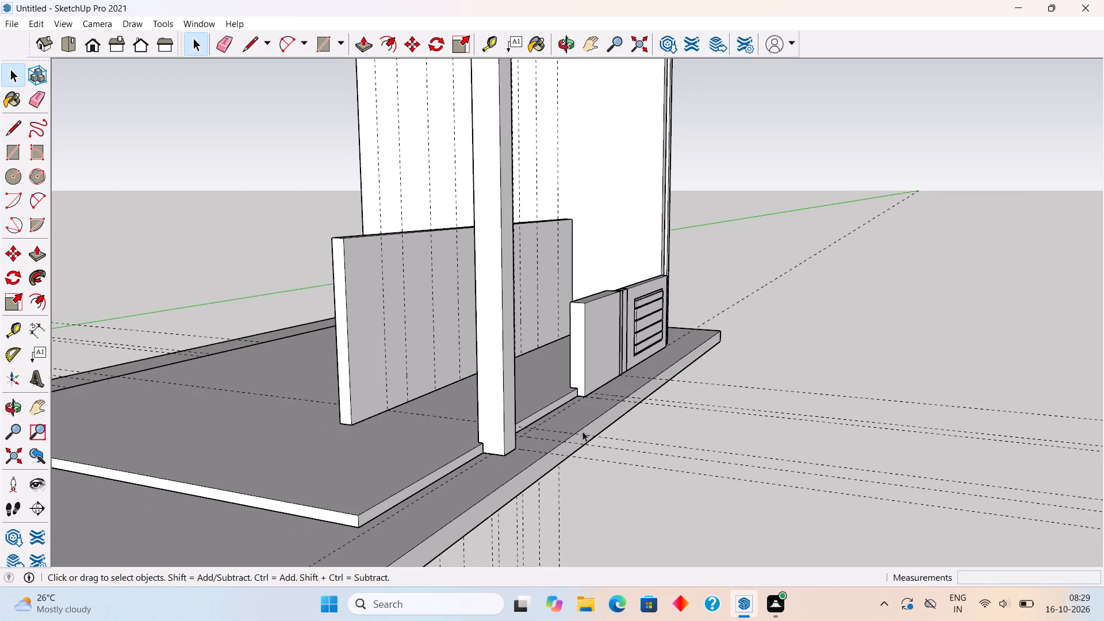
middle_click_drag(582, 431, 212, 481)
scroll(277, 365, "up", 6)
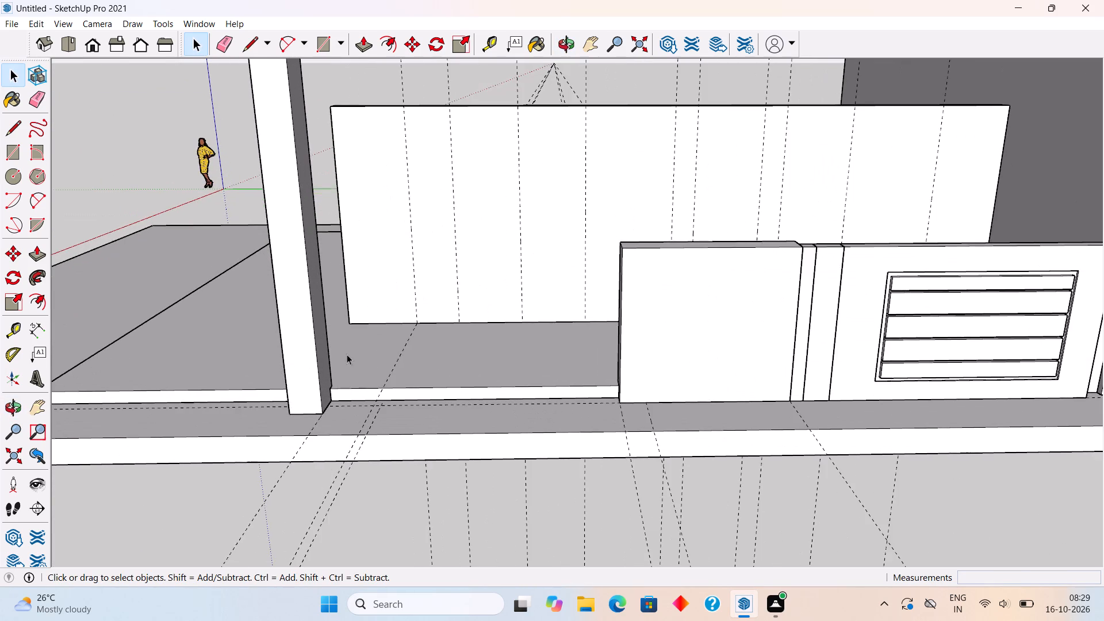
Place vertical guides on the column's inner face and the facing wall end, through their notch corners at the slab edge.
middle_click_drag(347, 354, 335, 438)
scroll(328, 435, "up", 8)
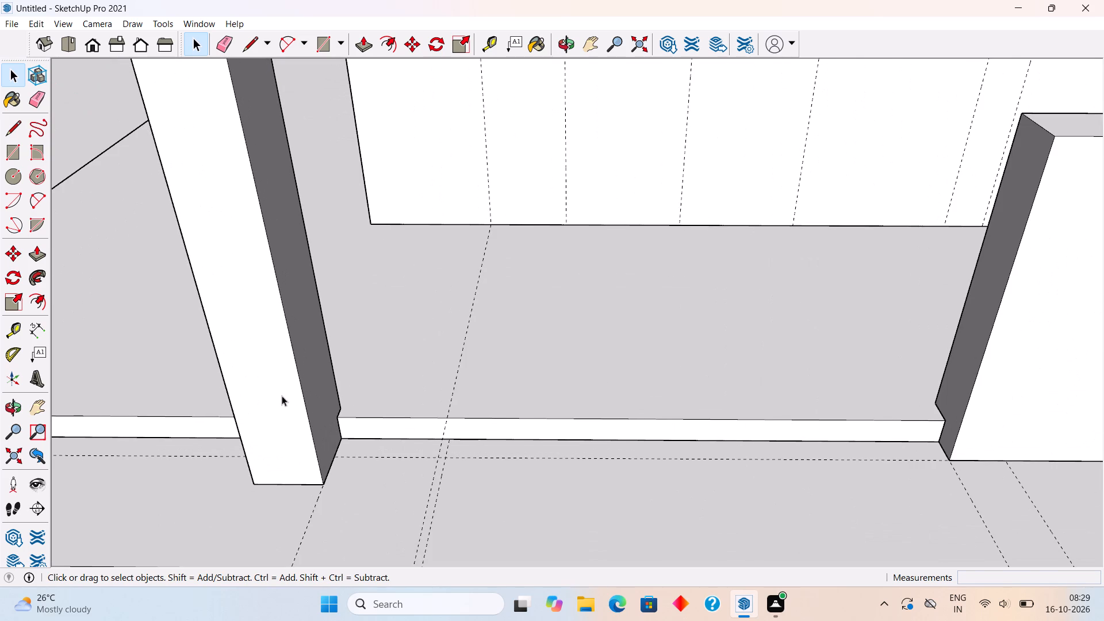
middle_click_drag(297, 380, 241, 367)
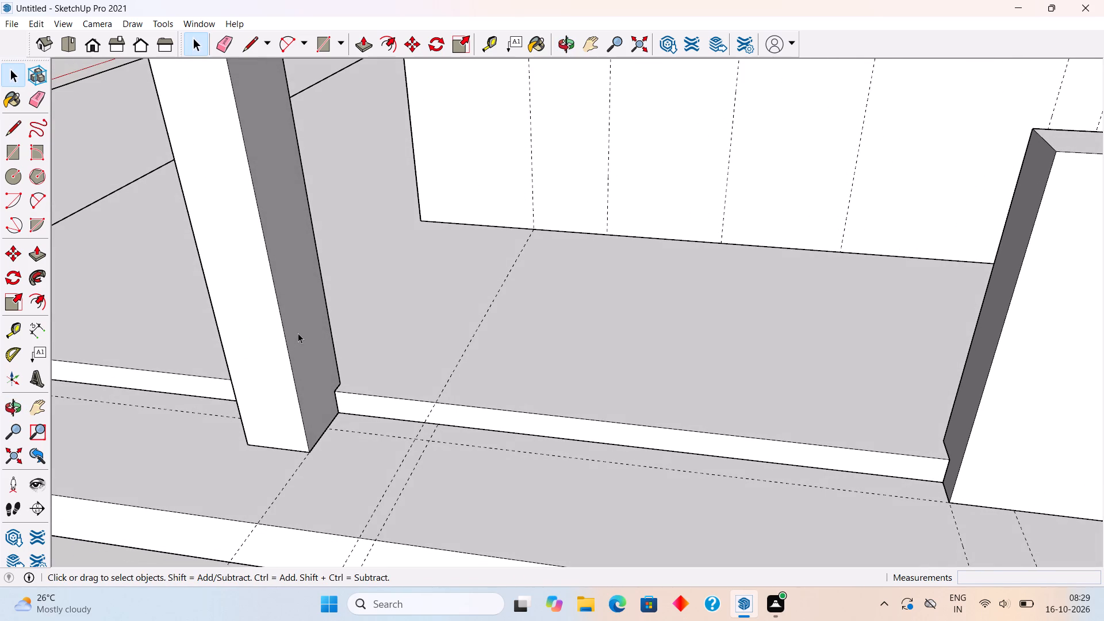
key("t")
left_click(324, 297)
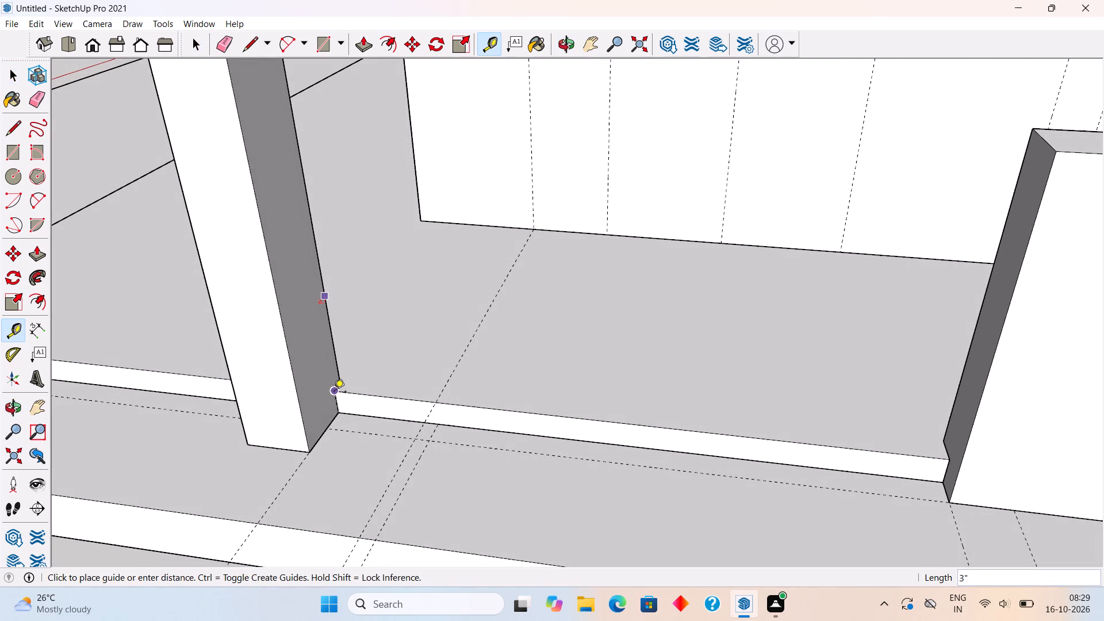
left_click(334, 393)
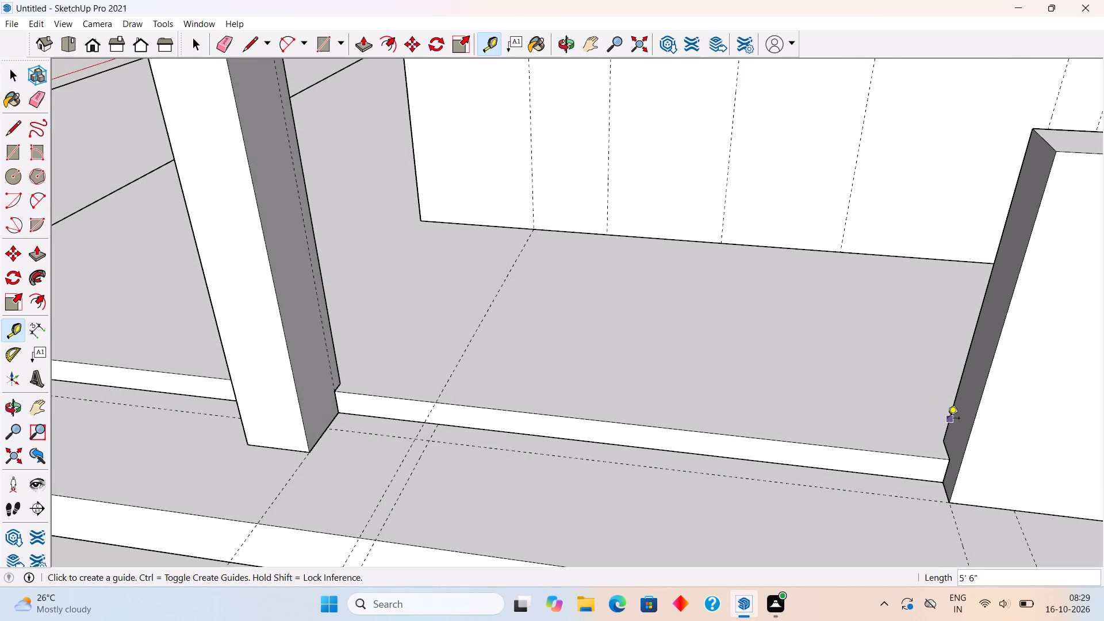
left_click(948, 415)
left_click(948, 458)
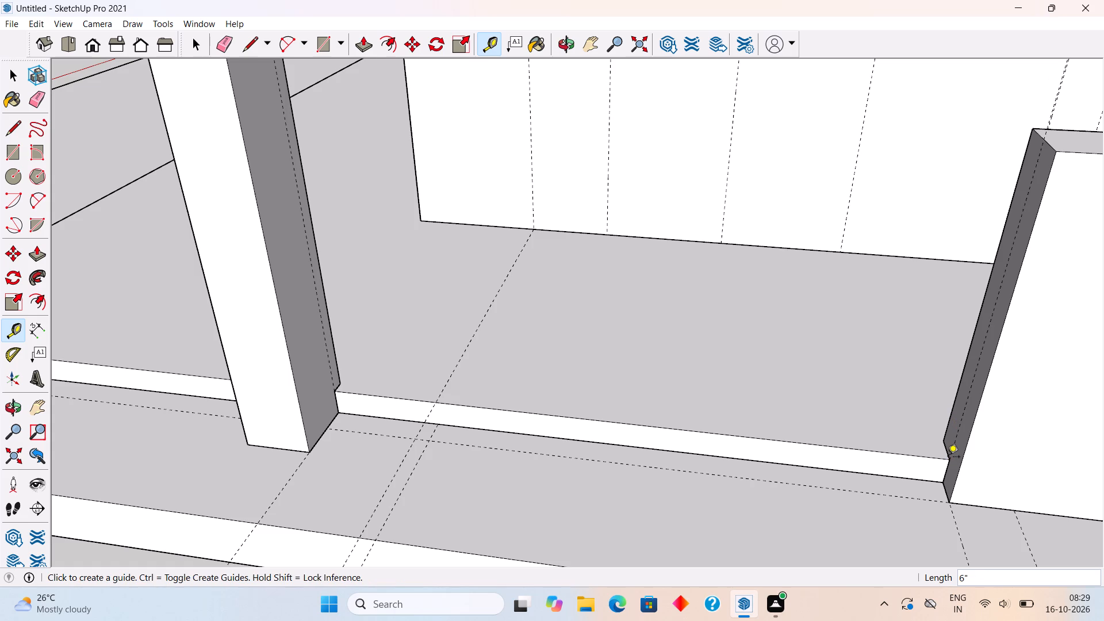
key("space")
Place a horizontal guide on the column's inner face 5' above the base of its thickened part.
scroll(948, 458, "down", 3)
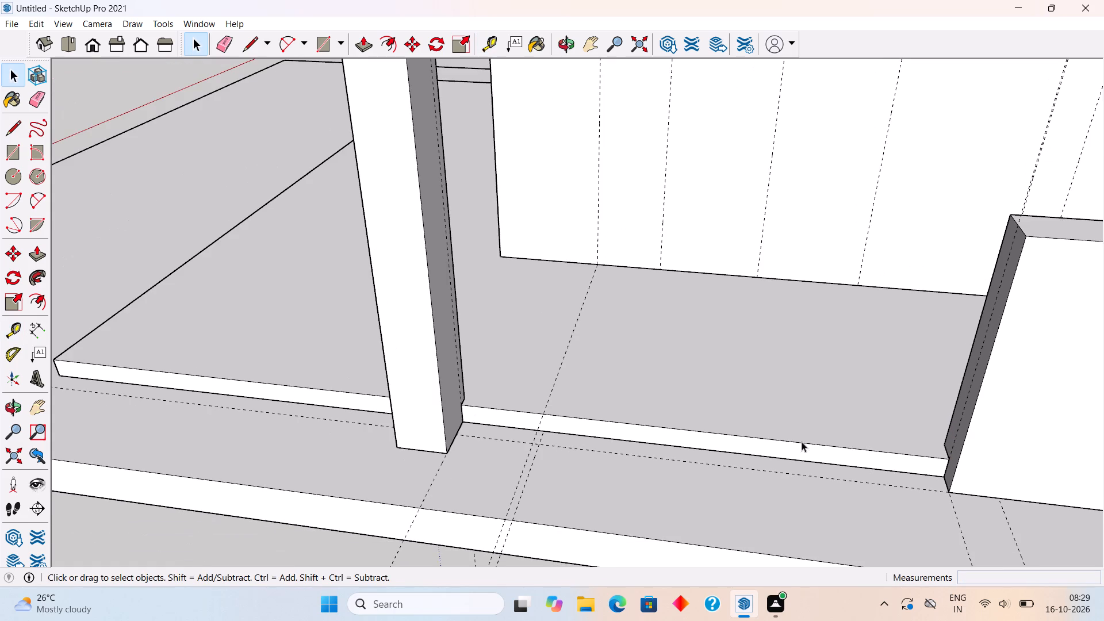
type("rt")
scroll(523, 406, "up", 3)
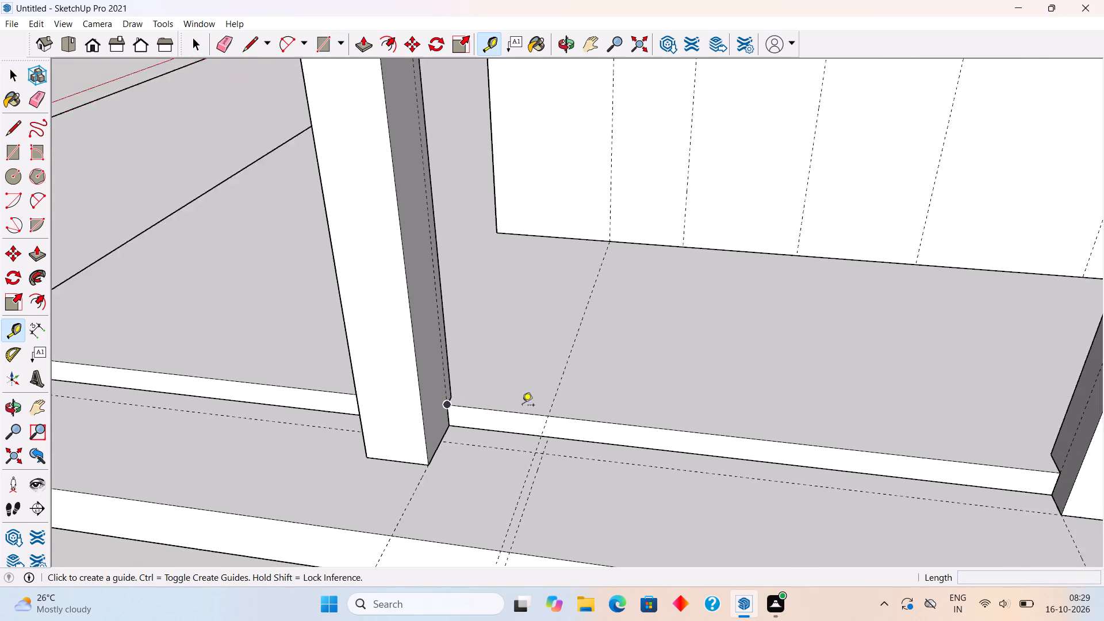
scroll(522, 406, "up", 1)
scroll(447, 436, "up", 7)
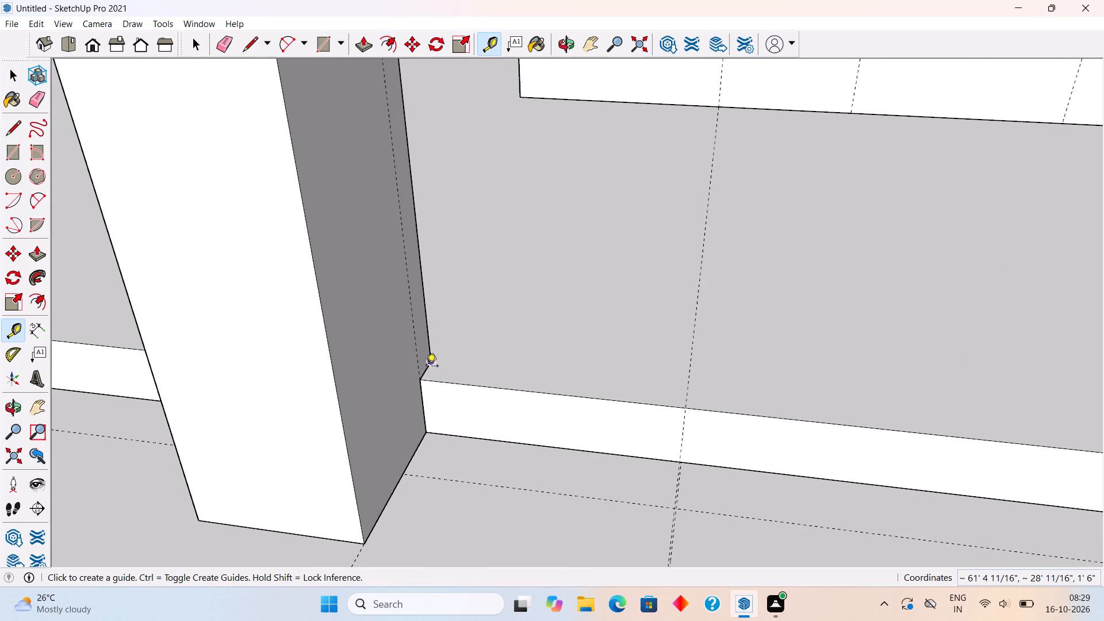
scroll(425, 371, "up", 8)
left_click(425, 371)
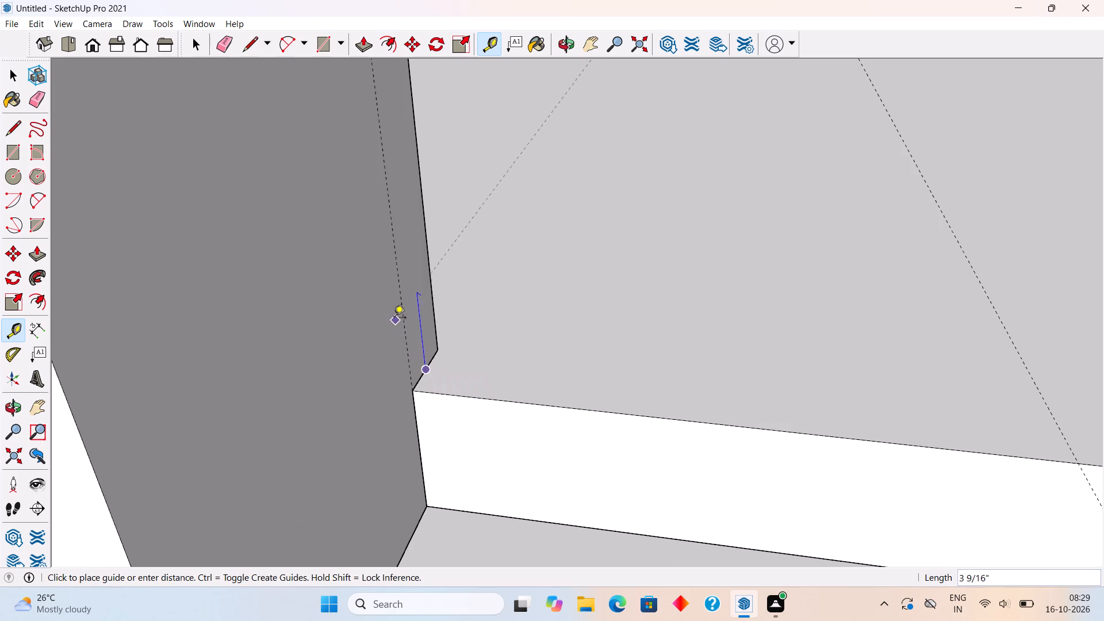
scroll(393, 317, "down", 14)
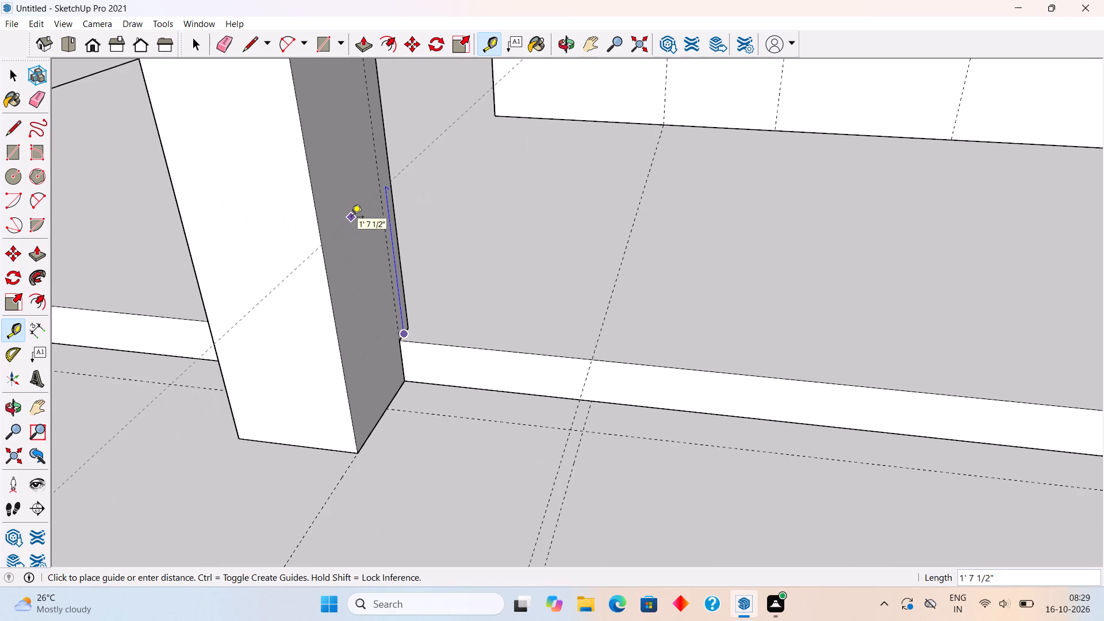
type("5'")
key("Return")
key("space")
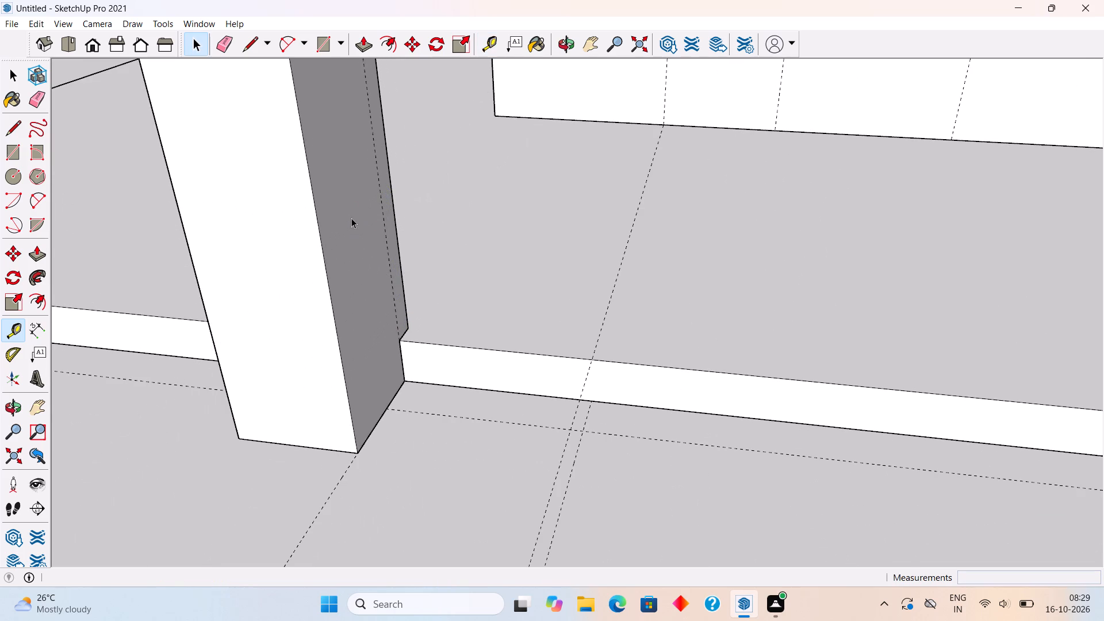
Draw a 5' by 11' upright rectangle across the opening, from the column's guide intersection to the wall end's lower notch corner.
scroll(351, 218, "down", 14)
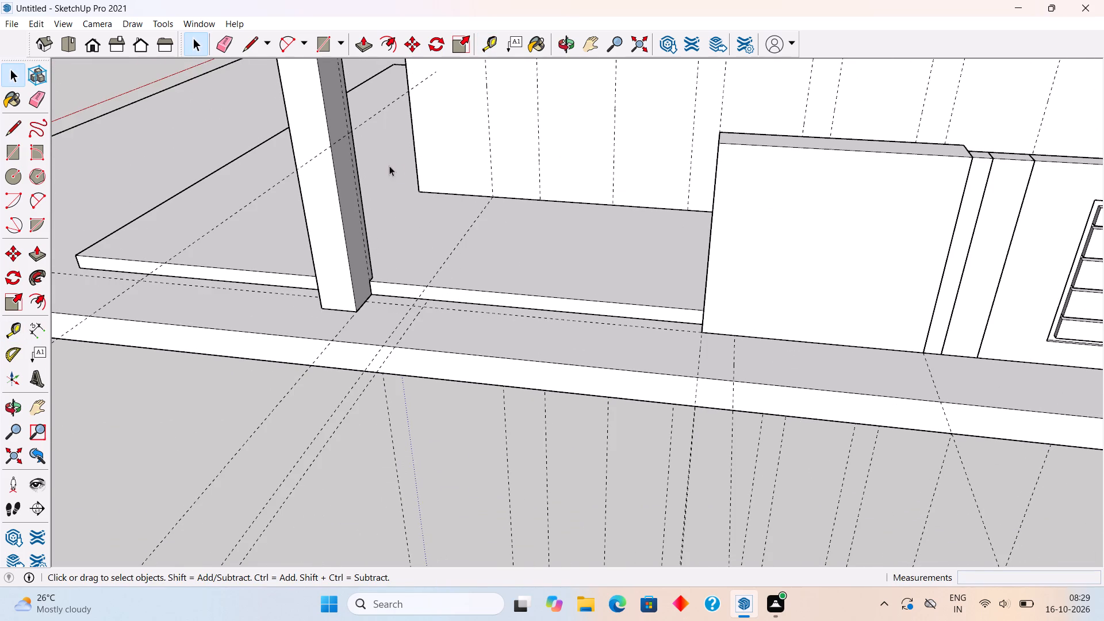
middle_click_drag(389, 166, 497, 233)
middle_click_drag(362, 212, 327, 221)
scroll(336, 195, "up", 4)
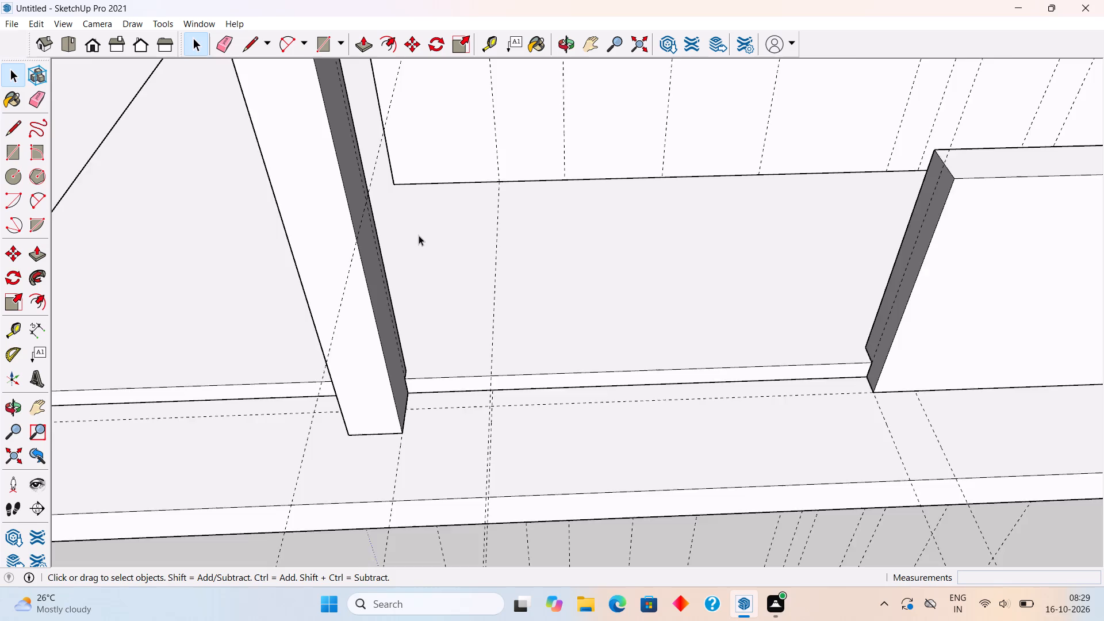
scroll(419, 235, "up", 2)
middle_click_drag(363, 239, 340, 220)
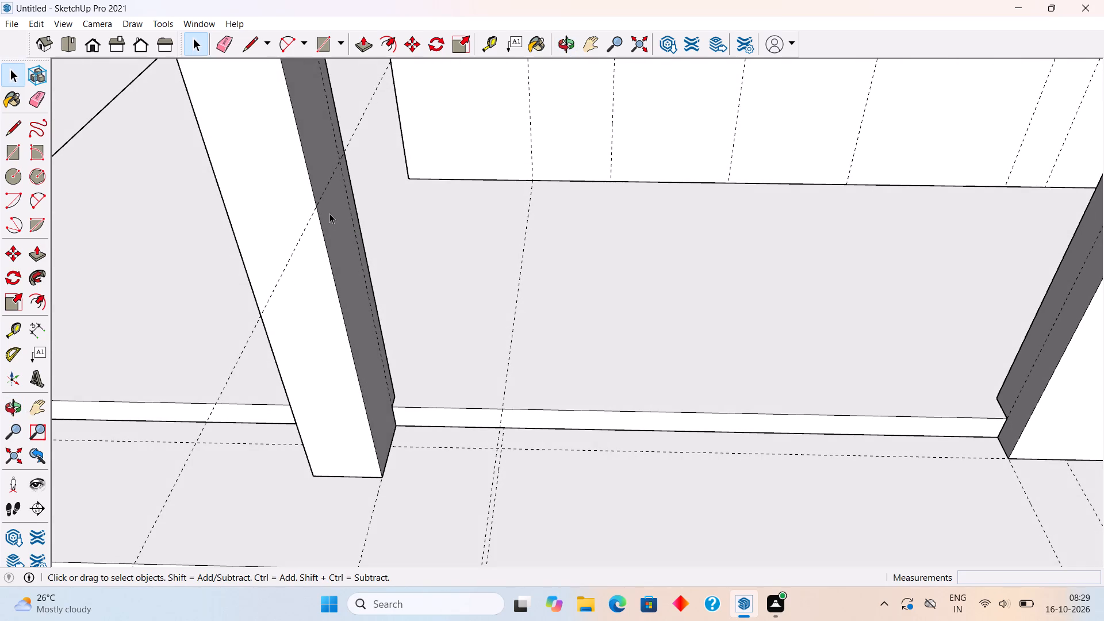
key("r")
left_click(339, 158)
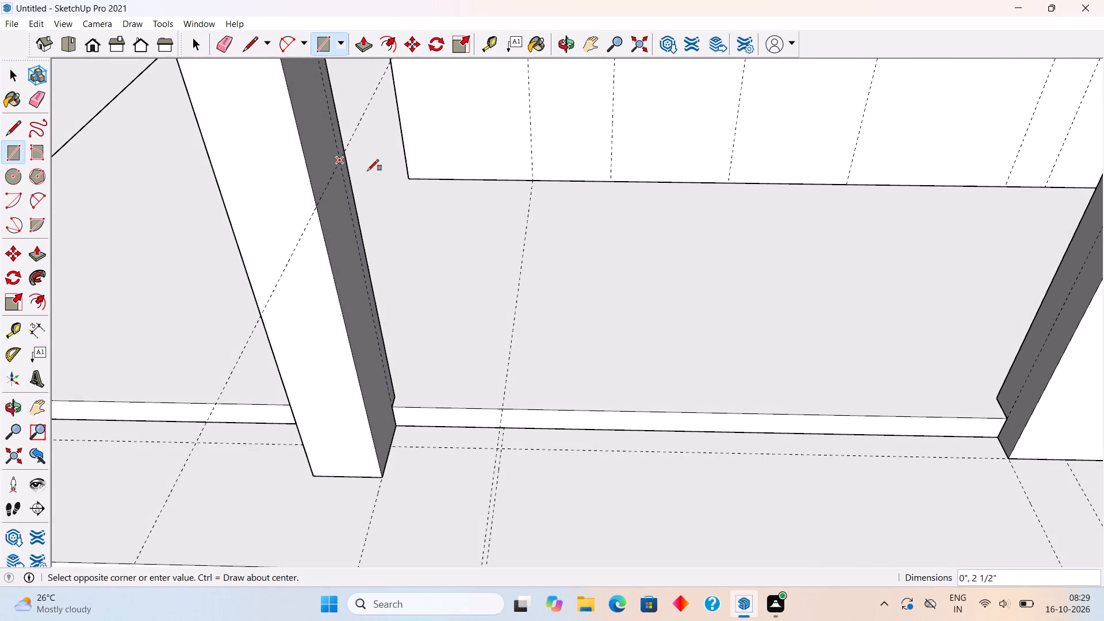
left_click(1007, 419)
Extrude the new rectangle between the column and the front wall 3" outward.
key("p")
left_click(931, 389)
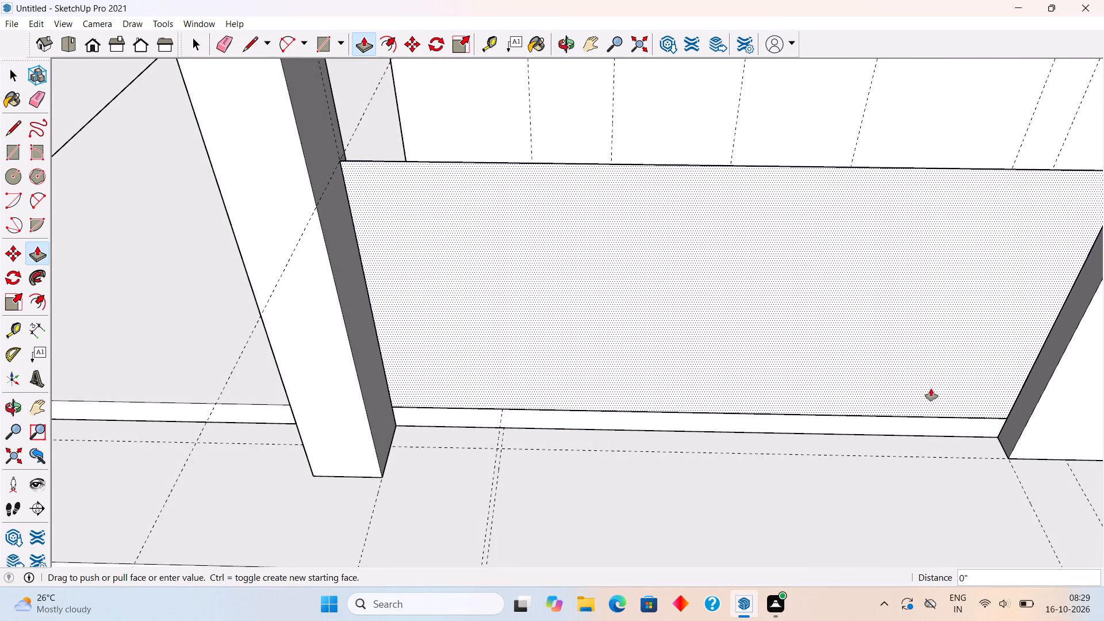
type("3\"")
key("Return")
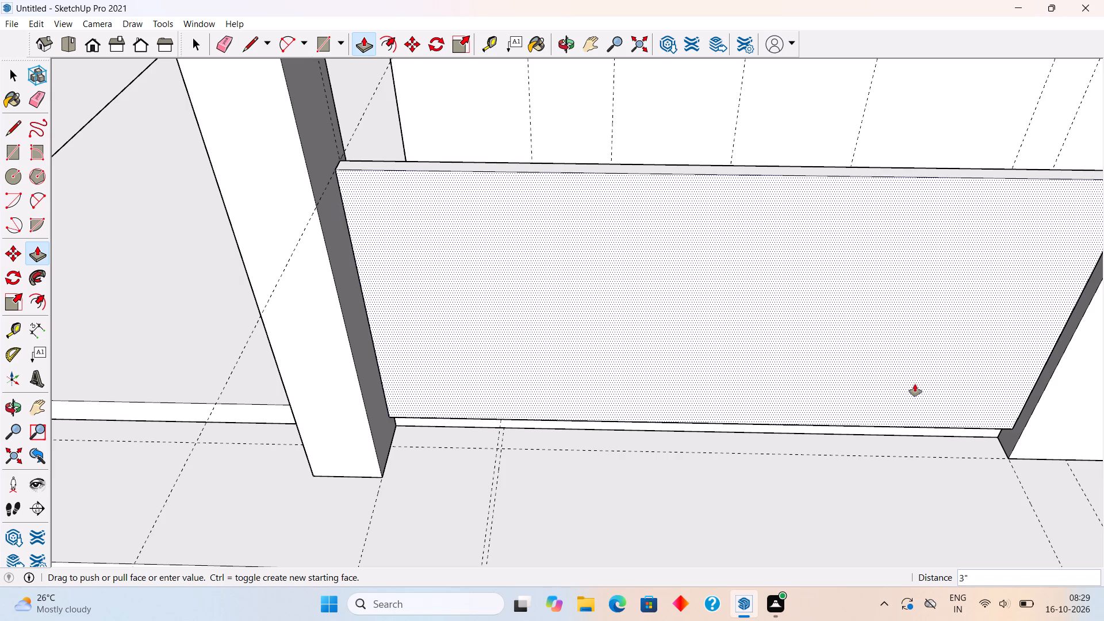
Offset the front face outline of the new panel 2" inward.
key("f")
left_click(884, 412)
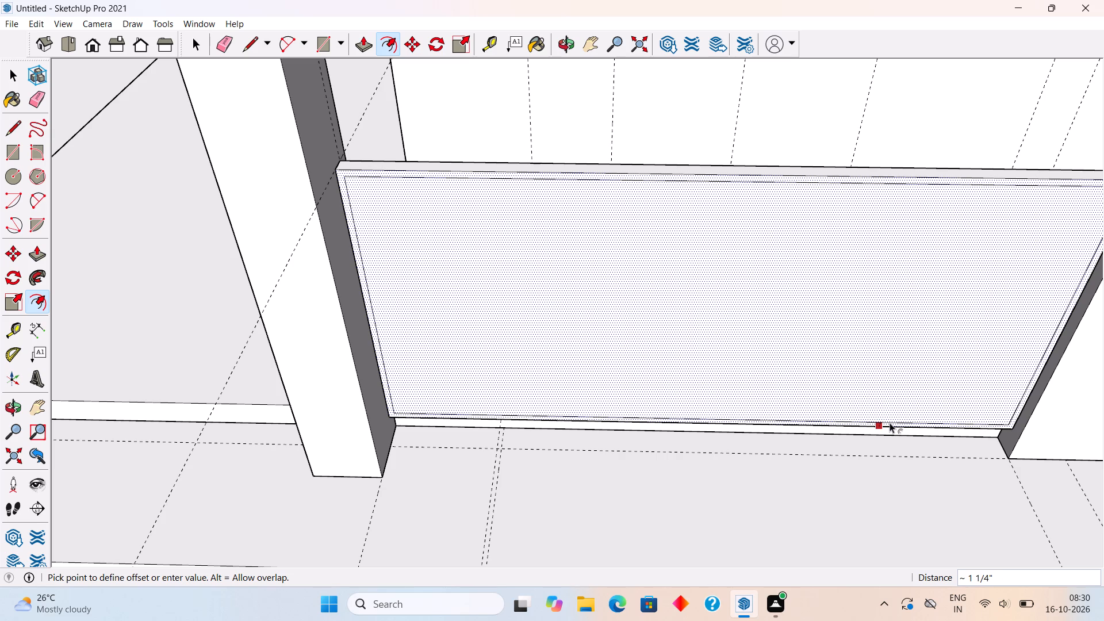
type("2\"")
key("Return")
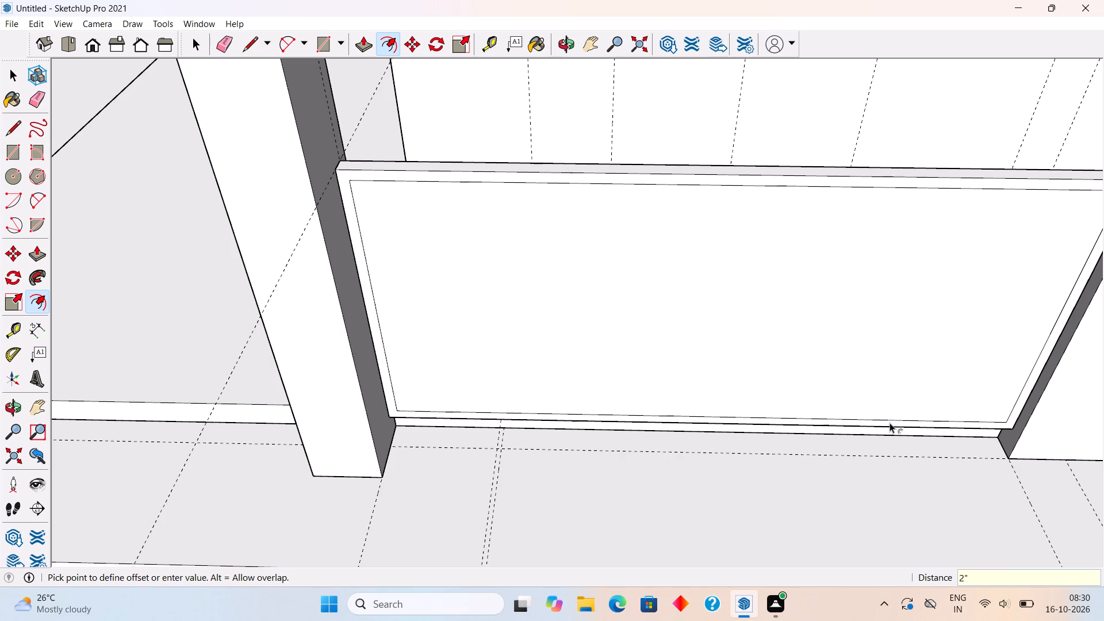
key("space")
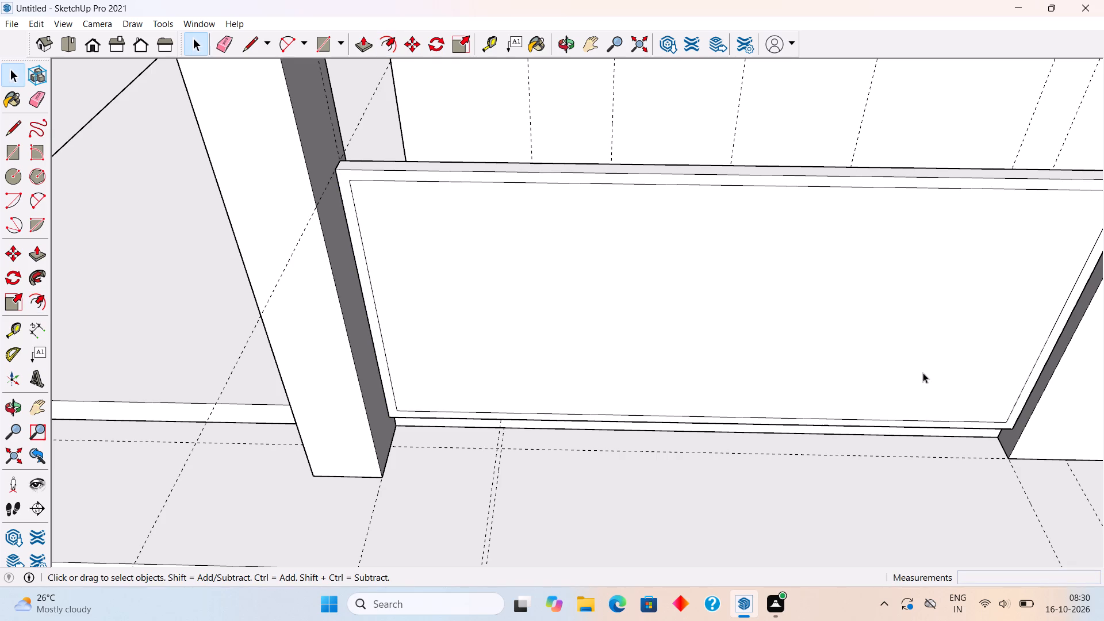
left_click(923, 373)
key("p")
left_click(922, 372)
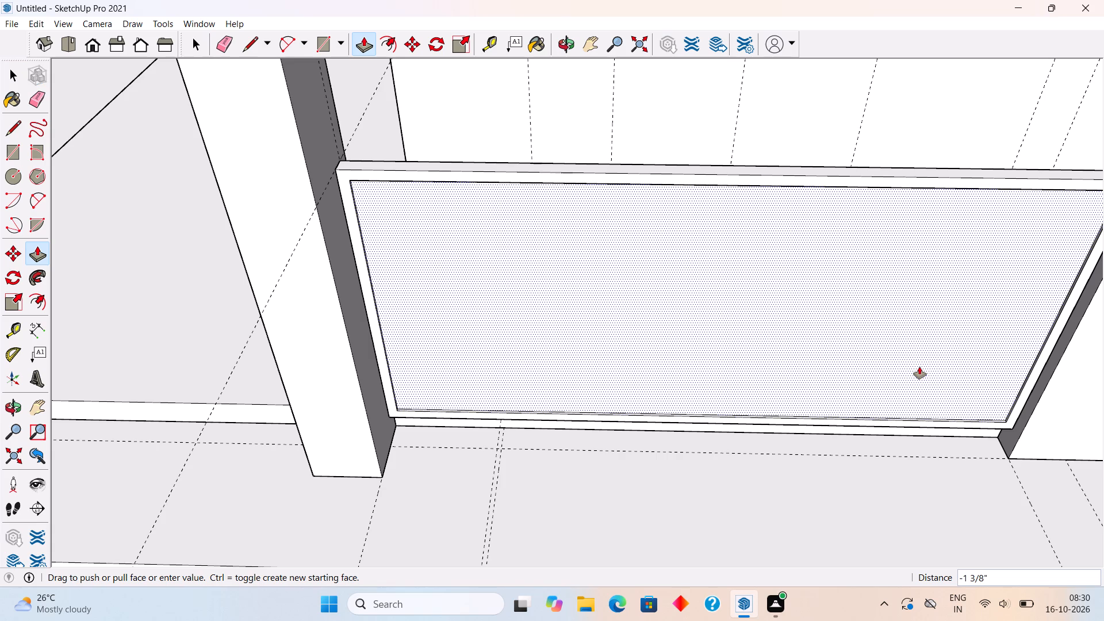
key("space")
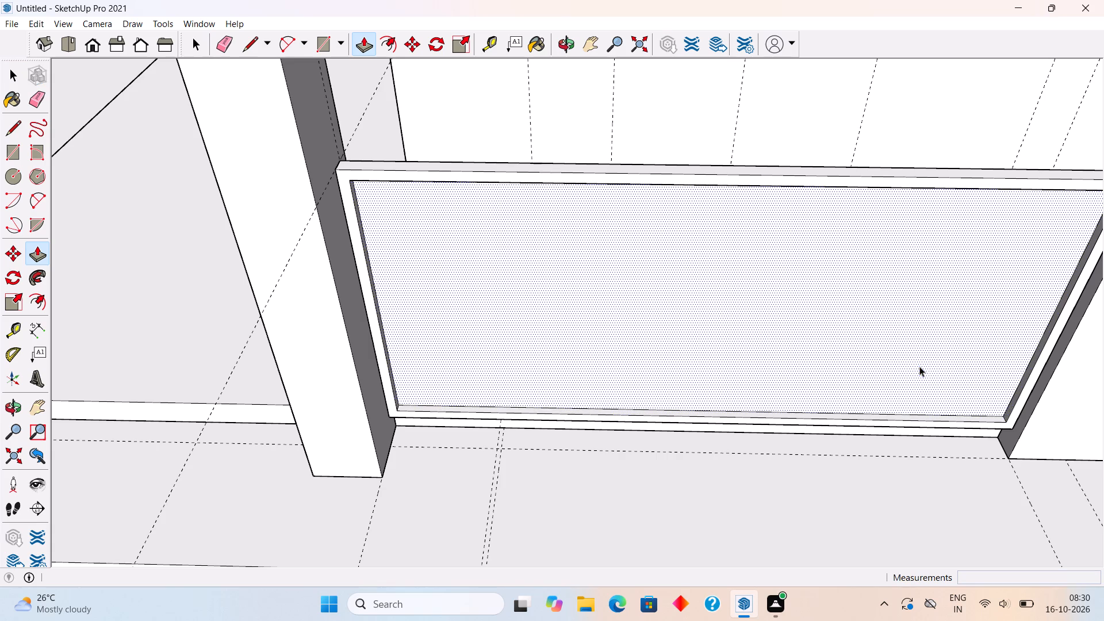
Place a horizontal guide across the middle of the panel's front face, measured from the inner outline's upper edge.
middle_click_drag(442, 346, 445, 316)
scroll(445, 316, "down", 6)
middle_click_drag(536, 473, 608, 365)
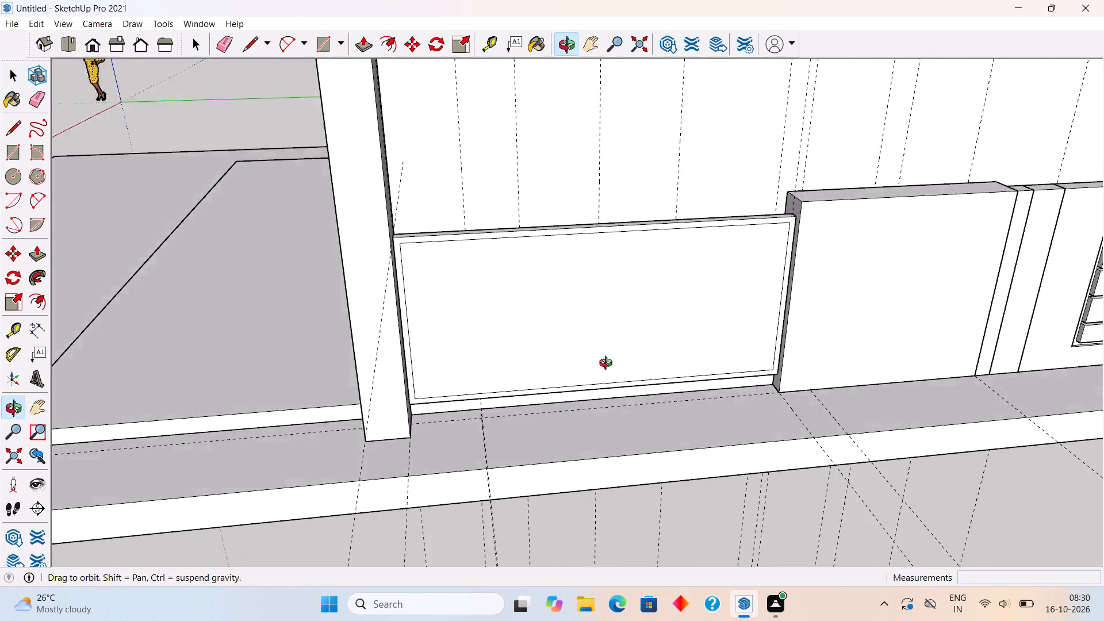
middle_click_drag(608, 365, 612, 298)
scroll(642, 185, "up", 4)
scroll(644, 222, "down", 3)
middle_click_drag(641, 236, 639, 241)
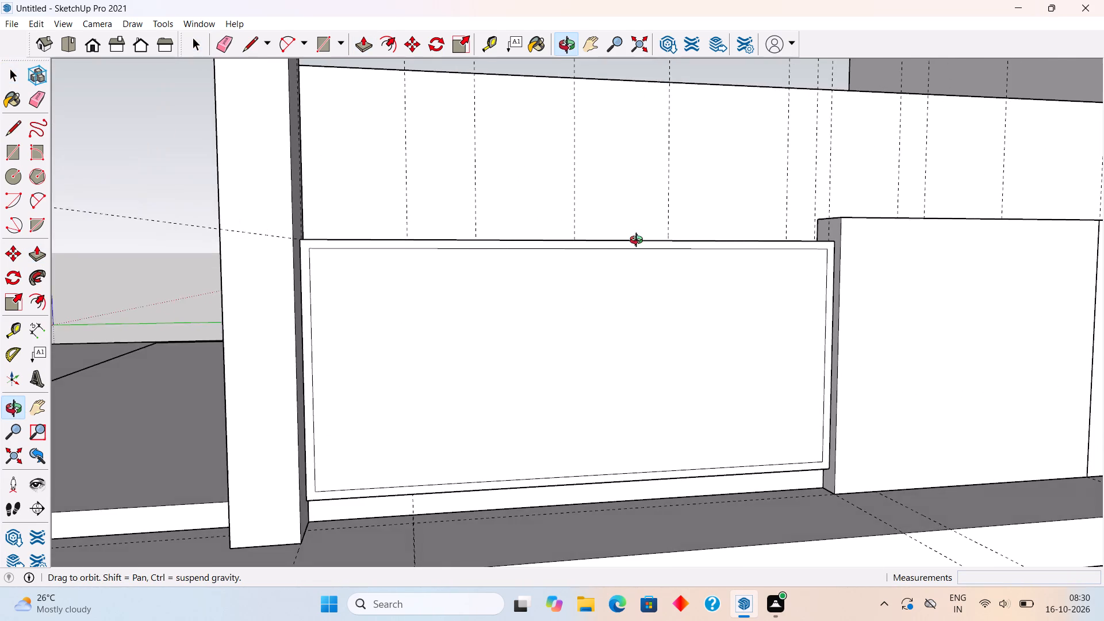
middle_click_drag(639, 241, 614, 218)
key("t")
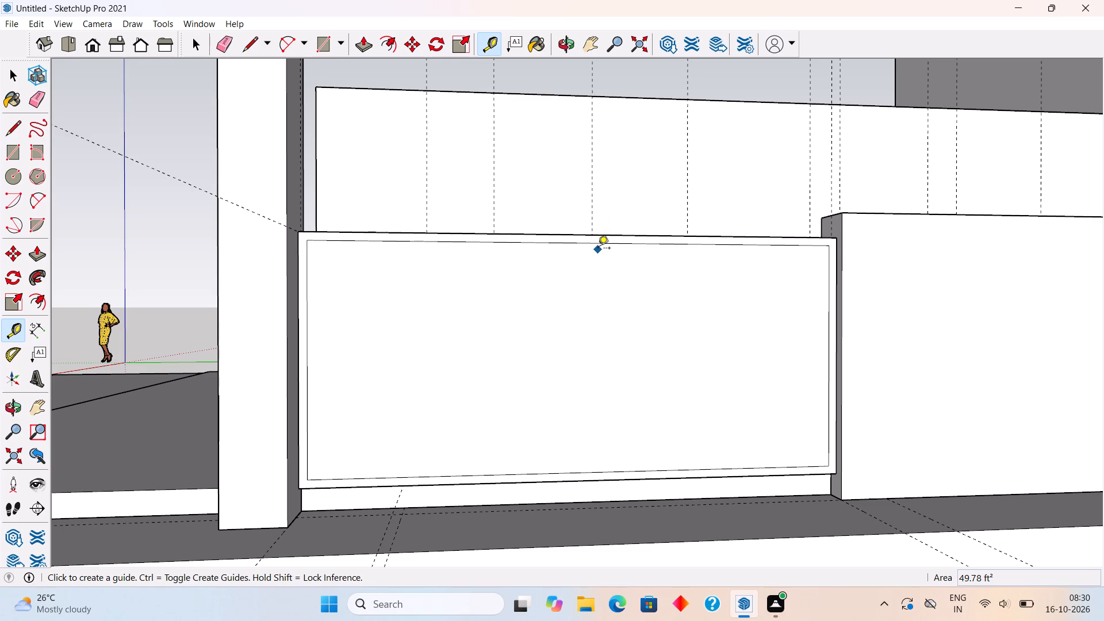
left_click(599, 247)
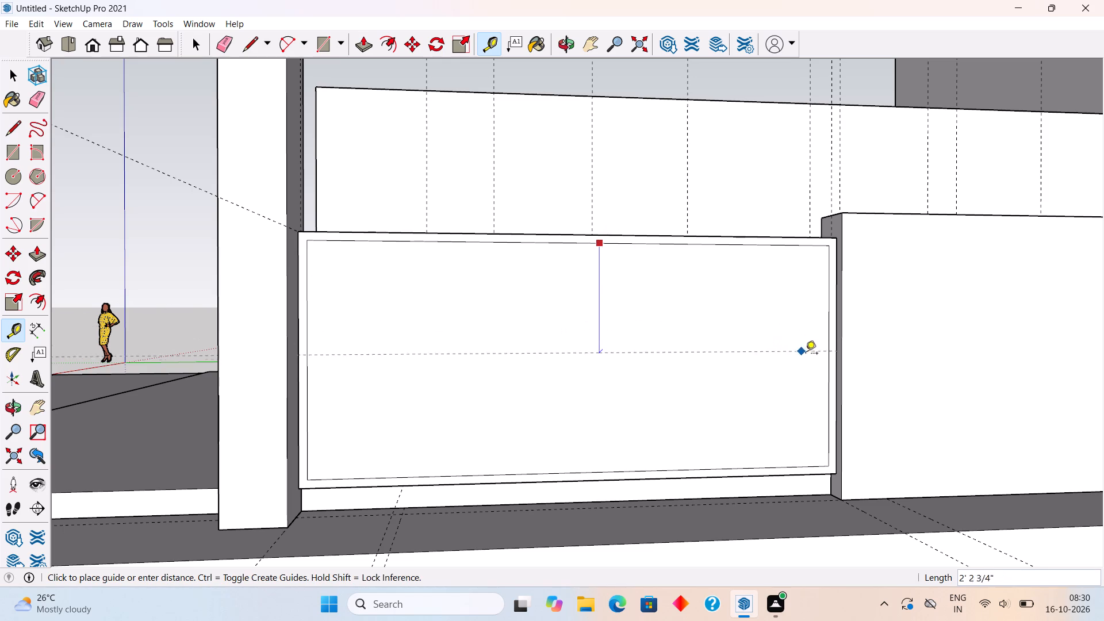
left_click(831, 358)
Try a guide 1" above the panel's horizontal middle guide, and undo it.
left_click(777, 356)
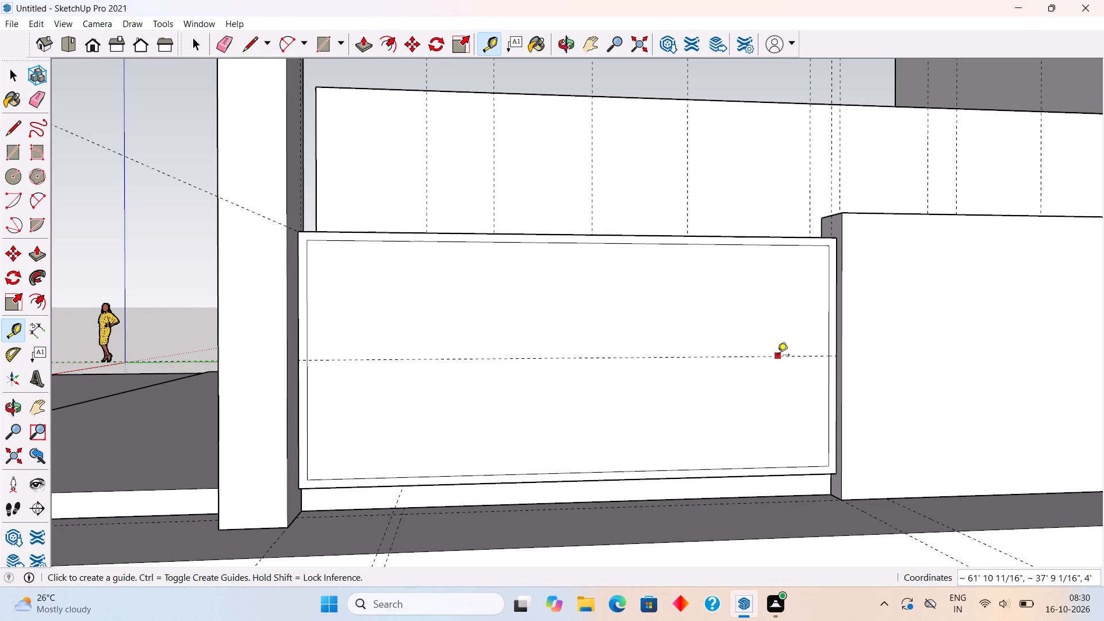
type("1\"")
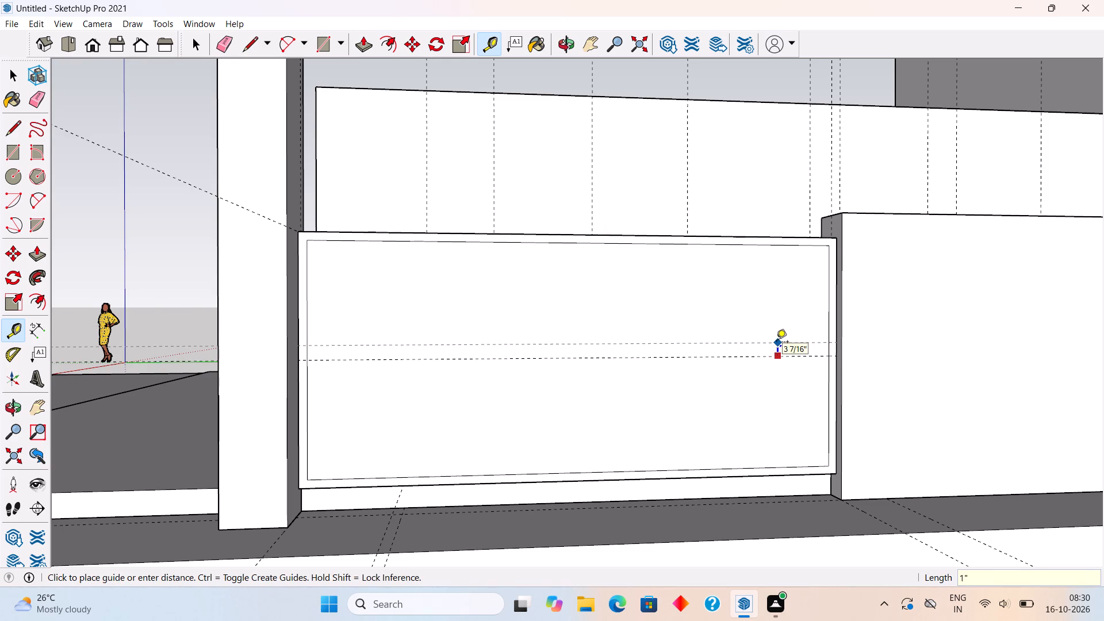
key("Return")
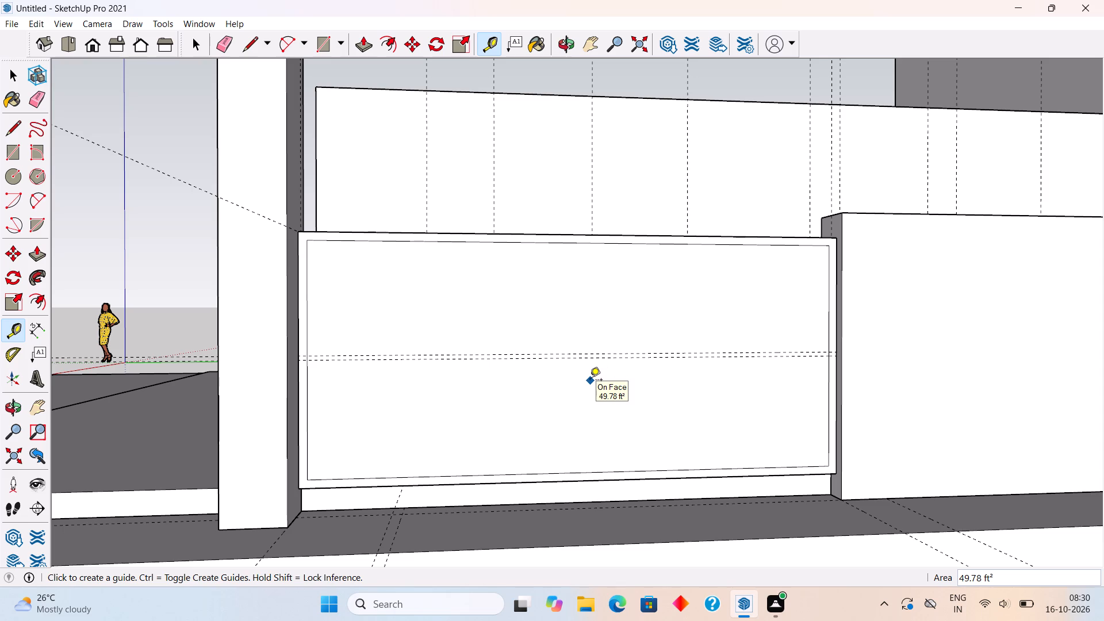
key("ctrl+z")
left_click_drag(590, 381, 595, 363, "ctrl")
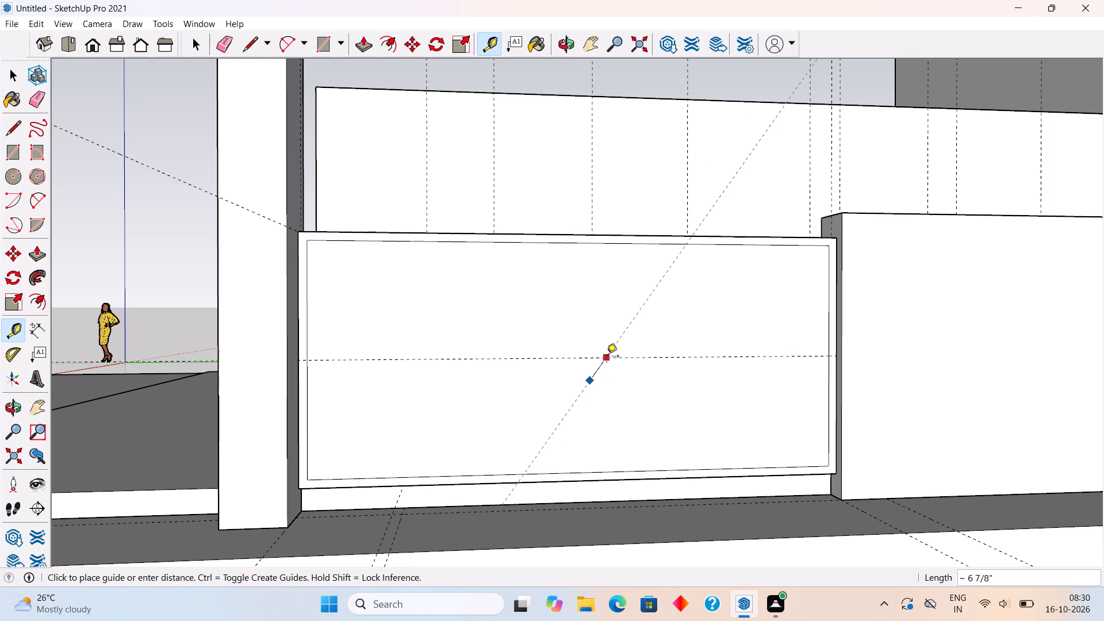
Place parallel horizontal guides 2" above and 2" below the panel's middle guide.
key("t")
left_click(611, 357)
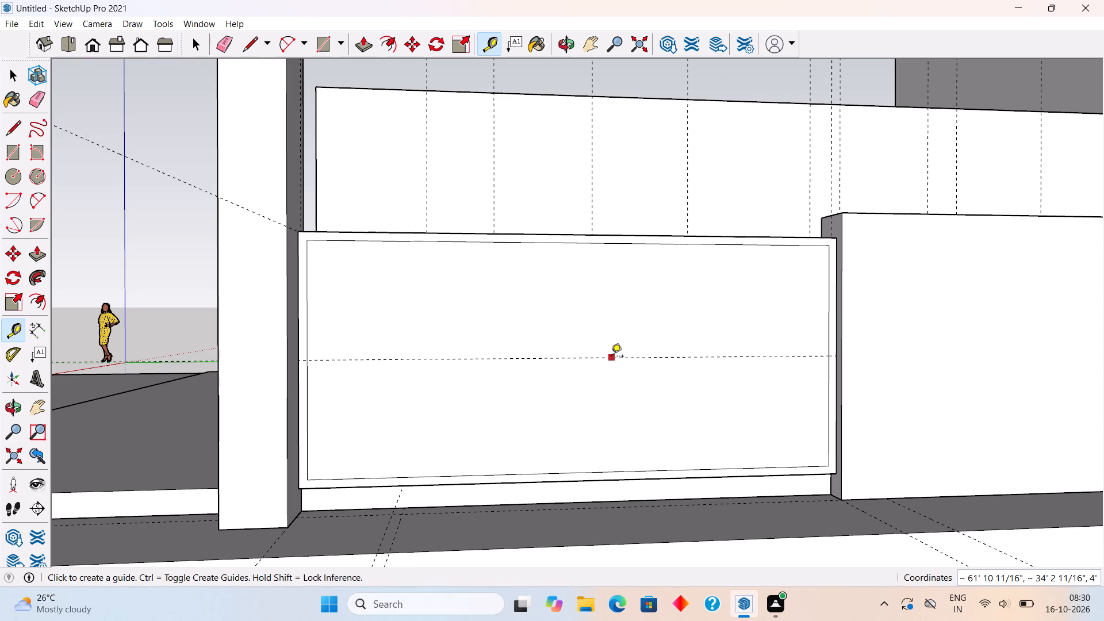
type("2\"")
key("Return")
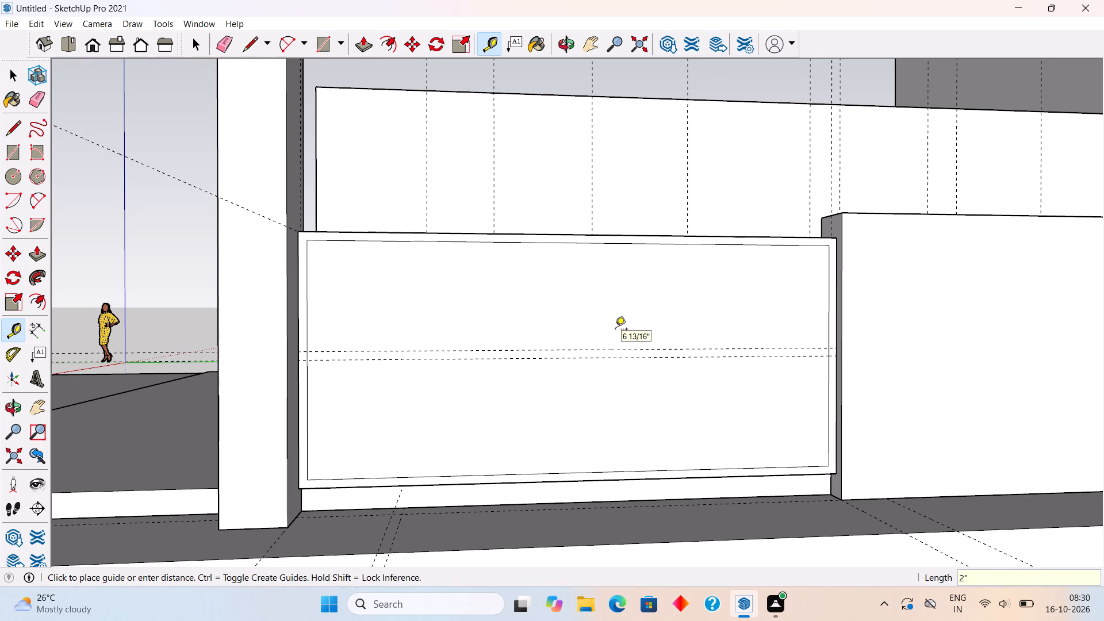
left_click(619, 358)
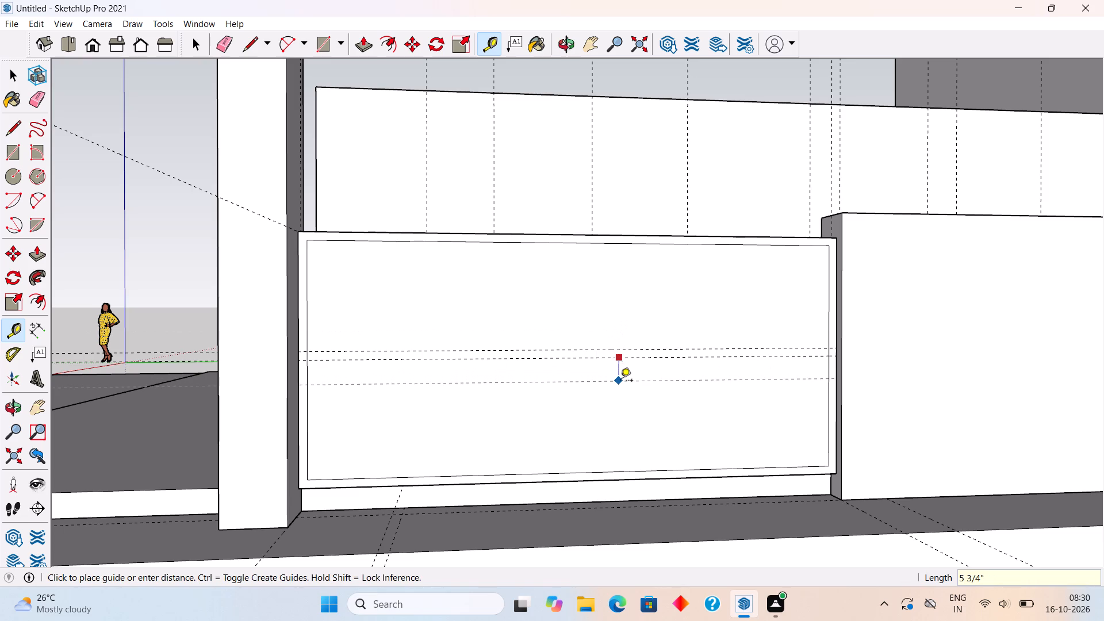
type("2\"")
key("Return")
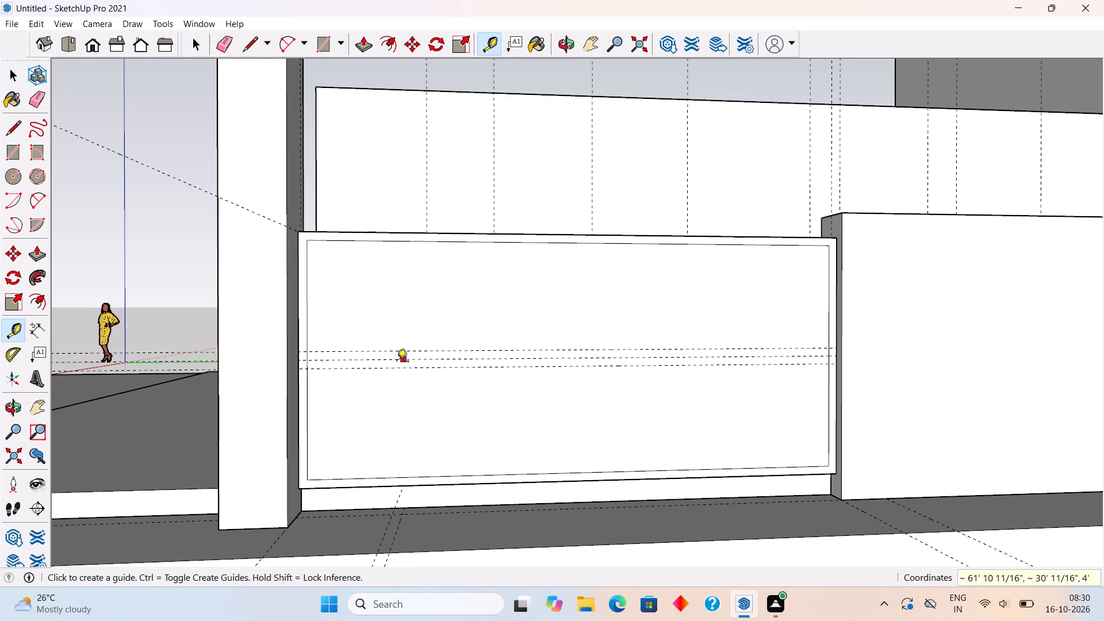
Place a vertical guide across the middle of the panel's front face and a parallel guide 9" from it toward the front wall.
left_click(304, 313)
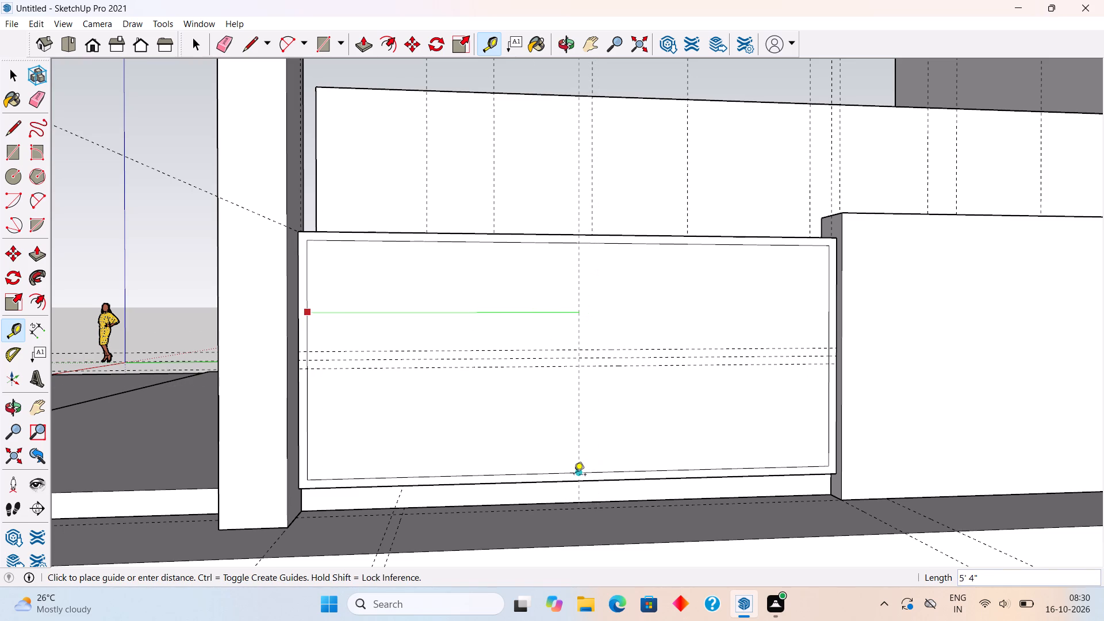
left_click(574, 476)
left_click(578, 410)
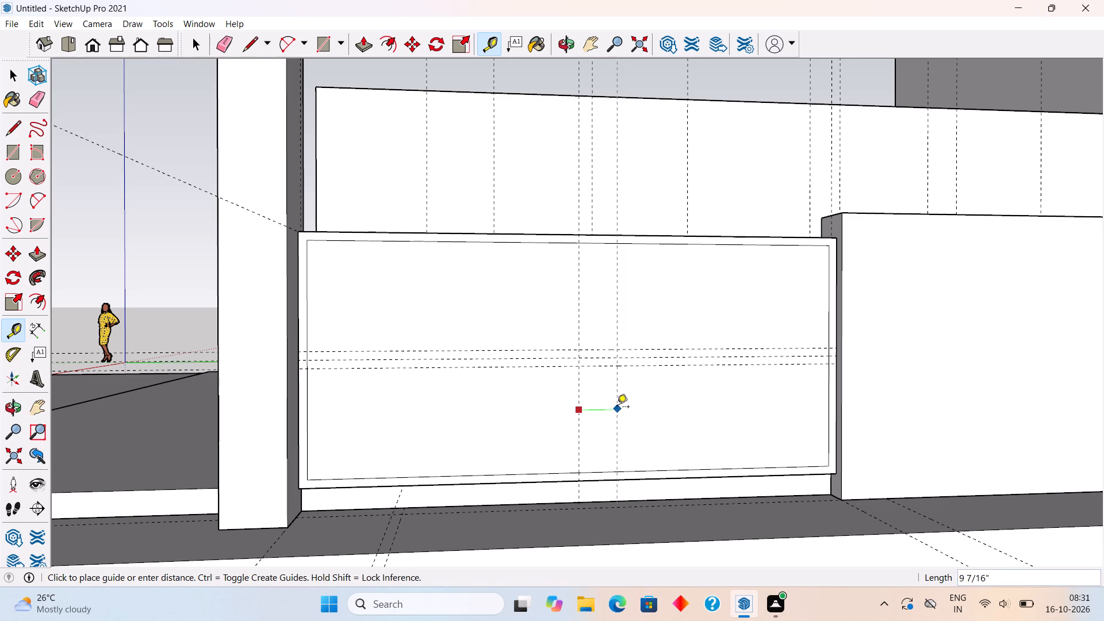
key("9")
key("shift+quotedbl")
key("Return")
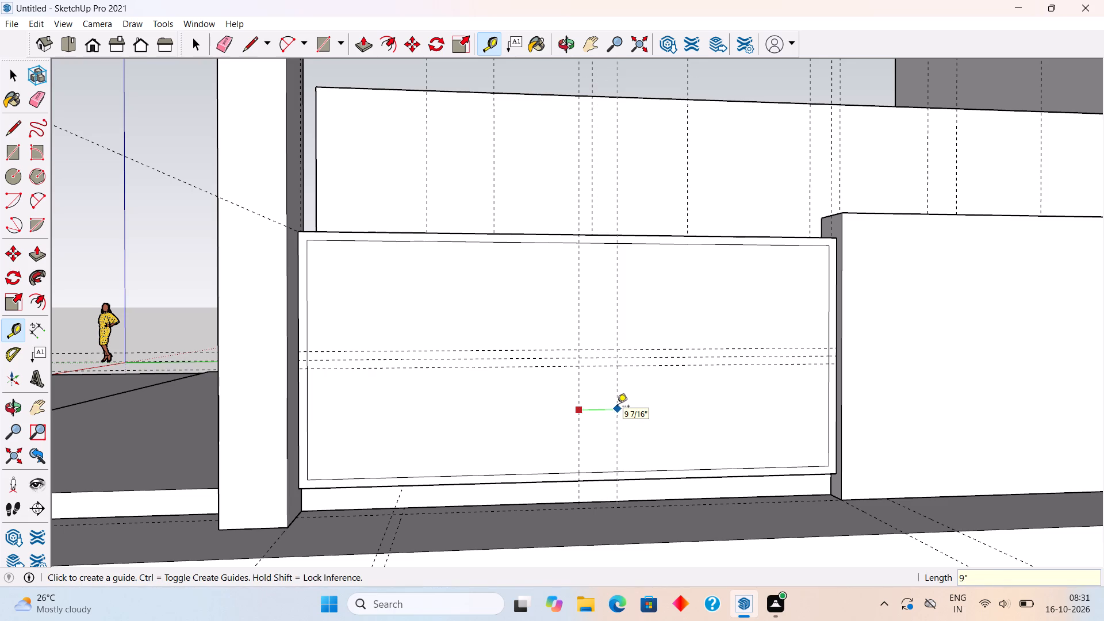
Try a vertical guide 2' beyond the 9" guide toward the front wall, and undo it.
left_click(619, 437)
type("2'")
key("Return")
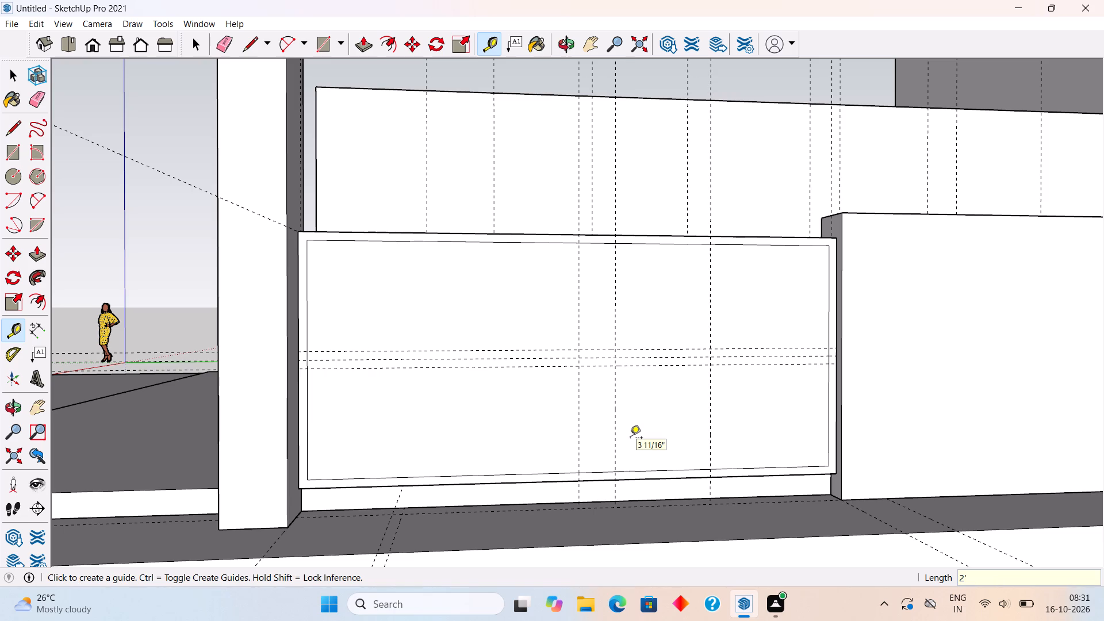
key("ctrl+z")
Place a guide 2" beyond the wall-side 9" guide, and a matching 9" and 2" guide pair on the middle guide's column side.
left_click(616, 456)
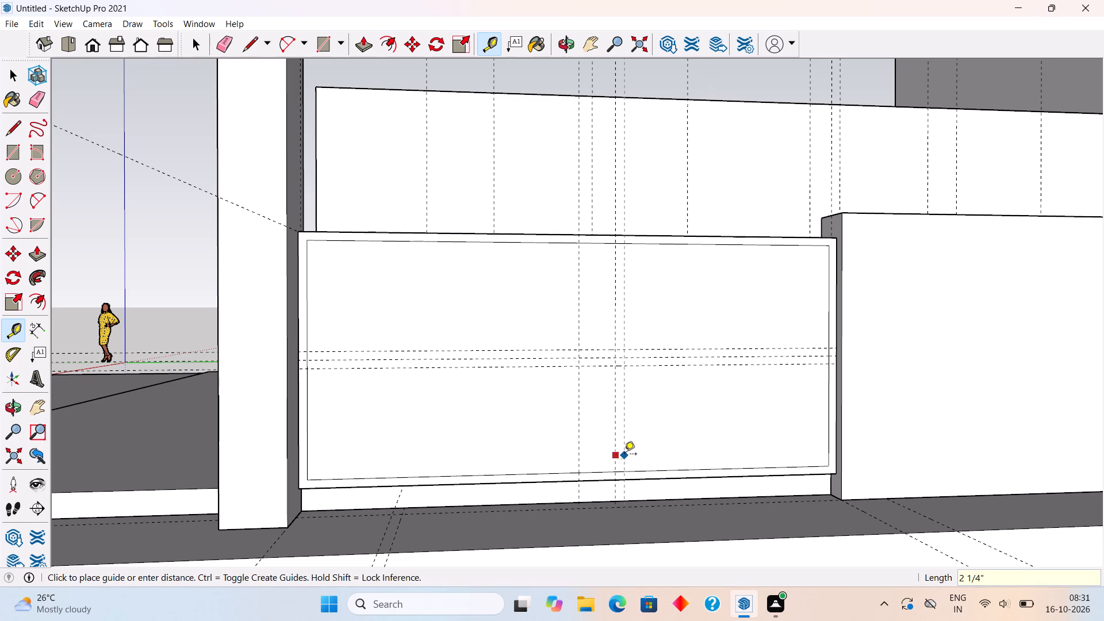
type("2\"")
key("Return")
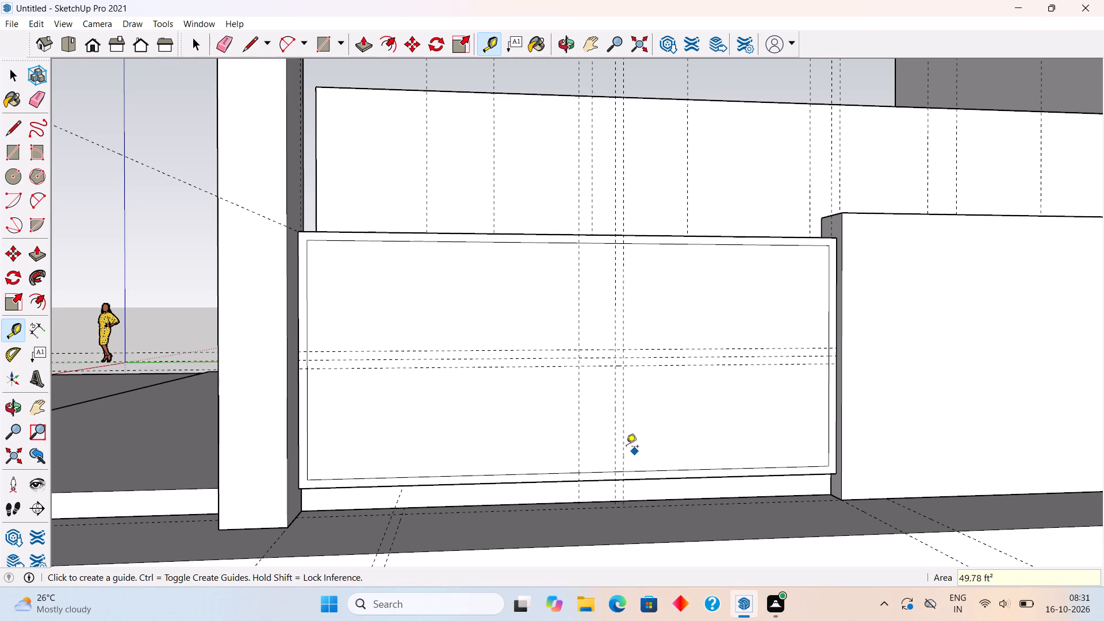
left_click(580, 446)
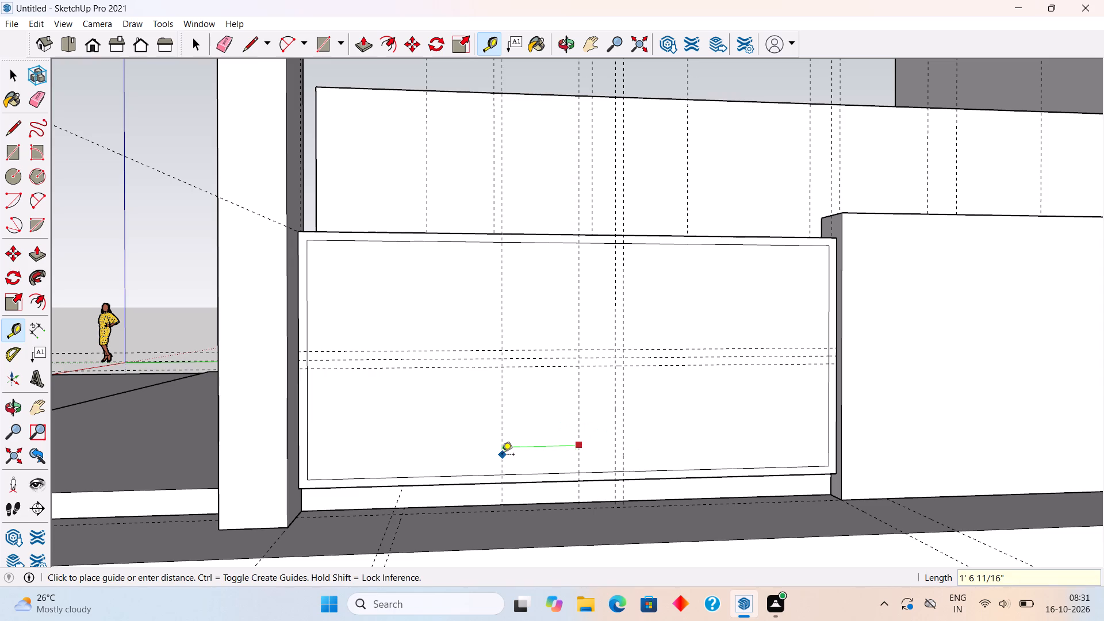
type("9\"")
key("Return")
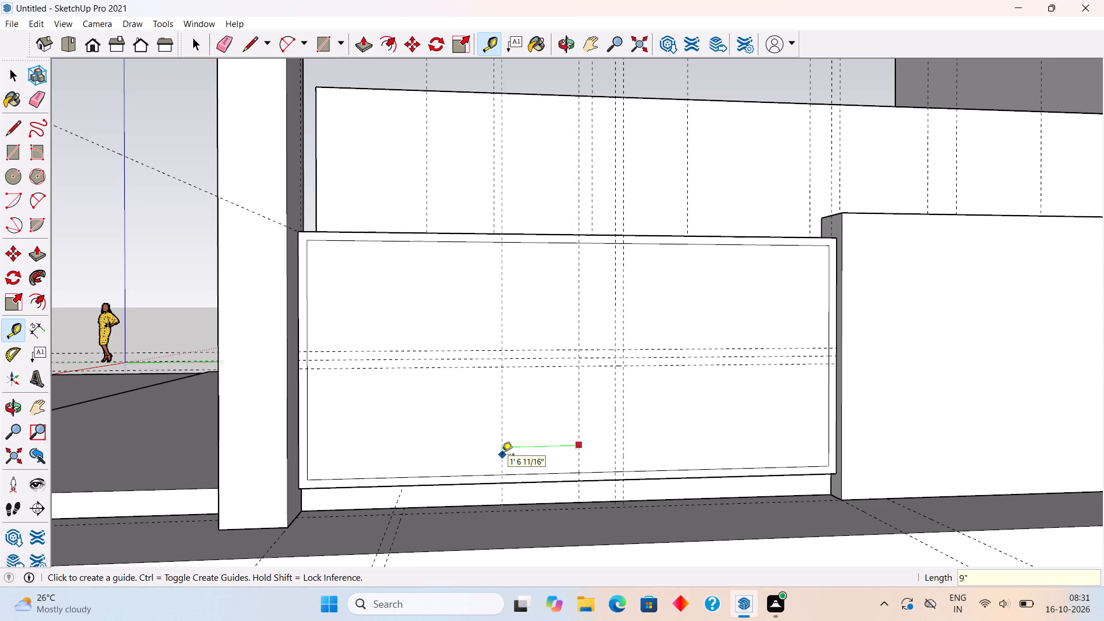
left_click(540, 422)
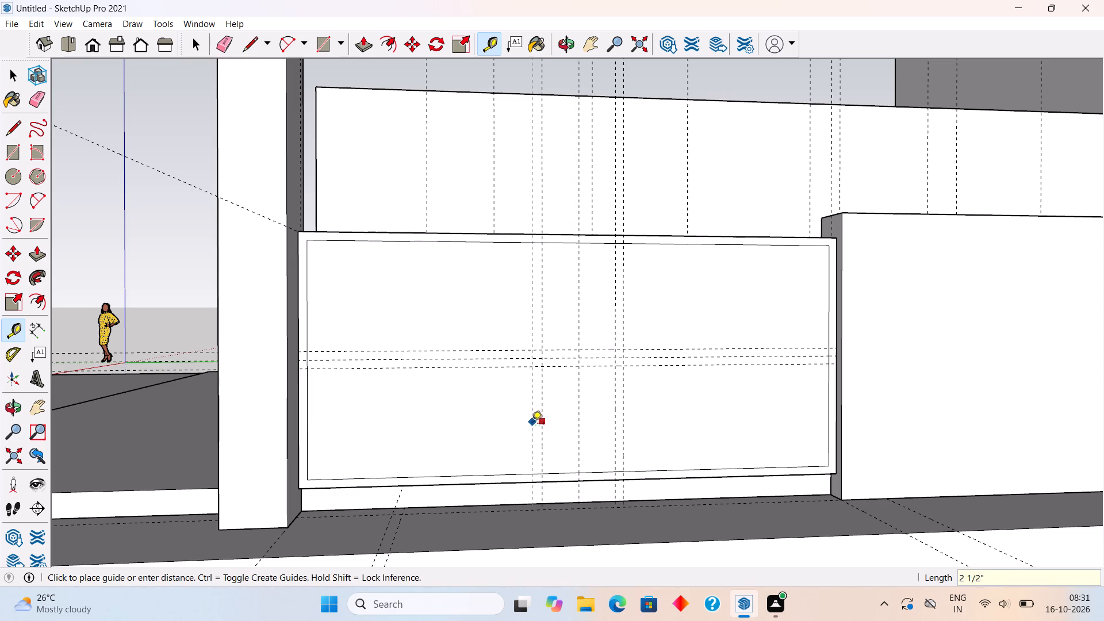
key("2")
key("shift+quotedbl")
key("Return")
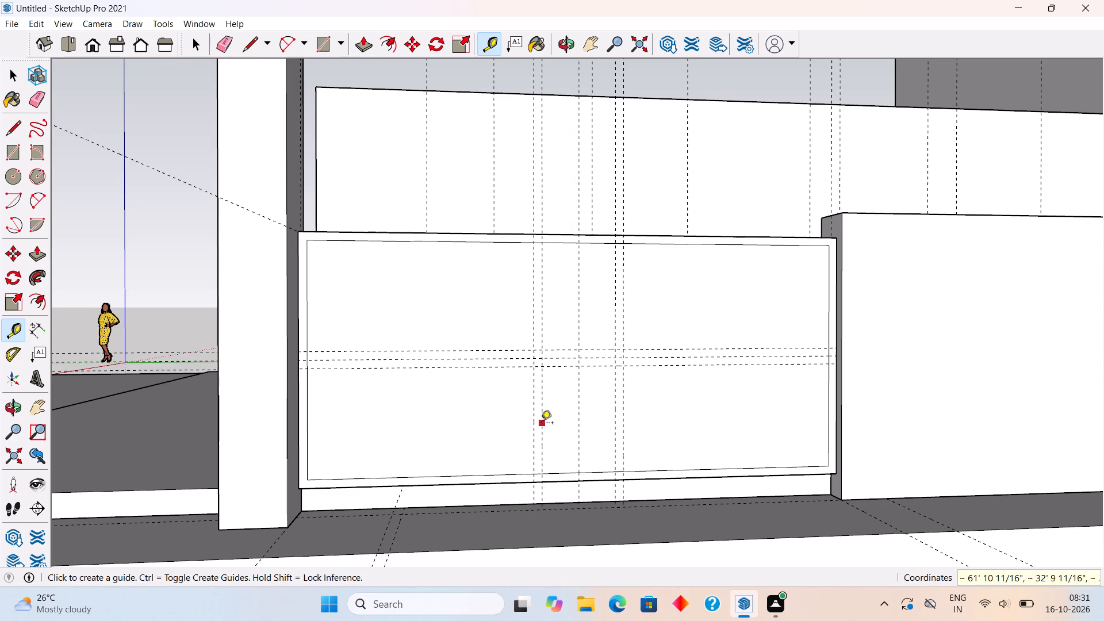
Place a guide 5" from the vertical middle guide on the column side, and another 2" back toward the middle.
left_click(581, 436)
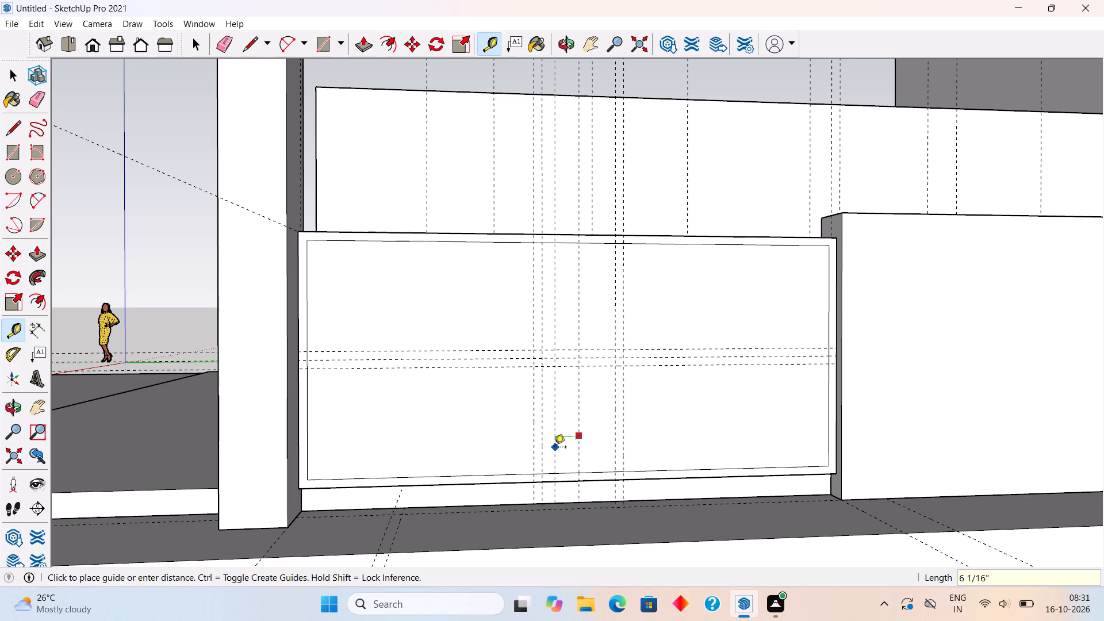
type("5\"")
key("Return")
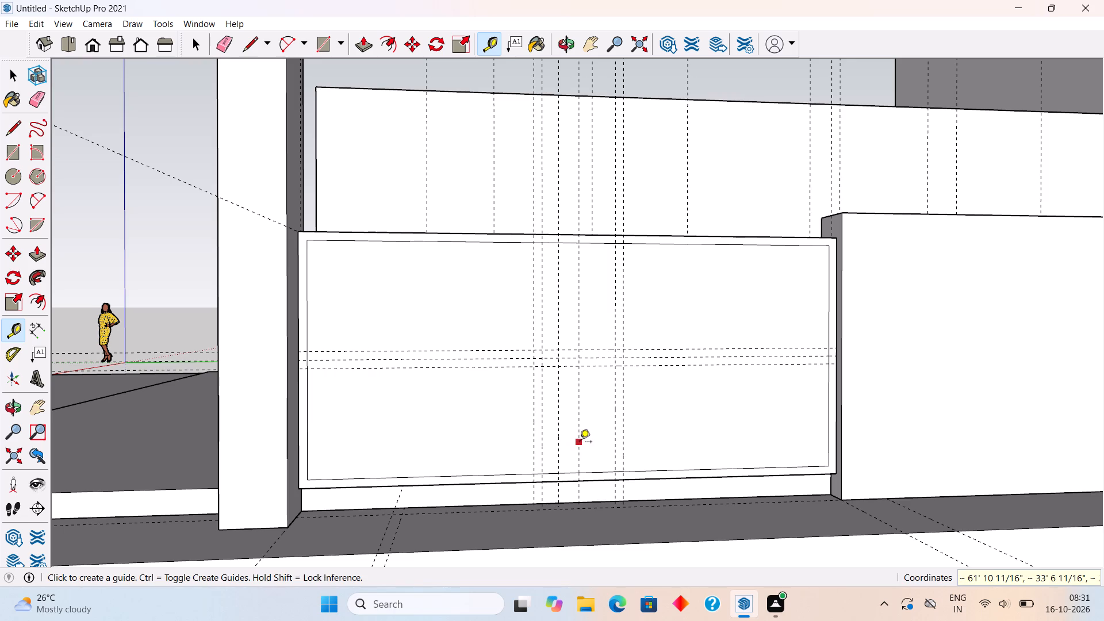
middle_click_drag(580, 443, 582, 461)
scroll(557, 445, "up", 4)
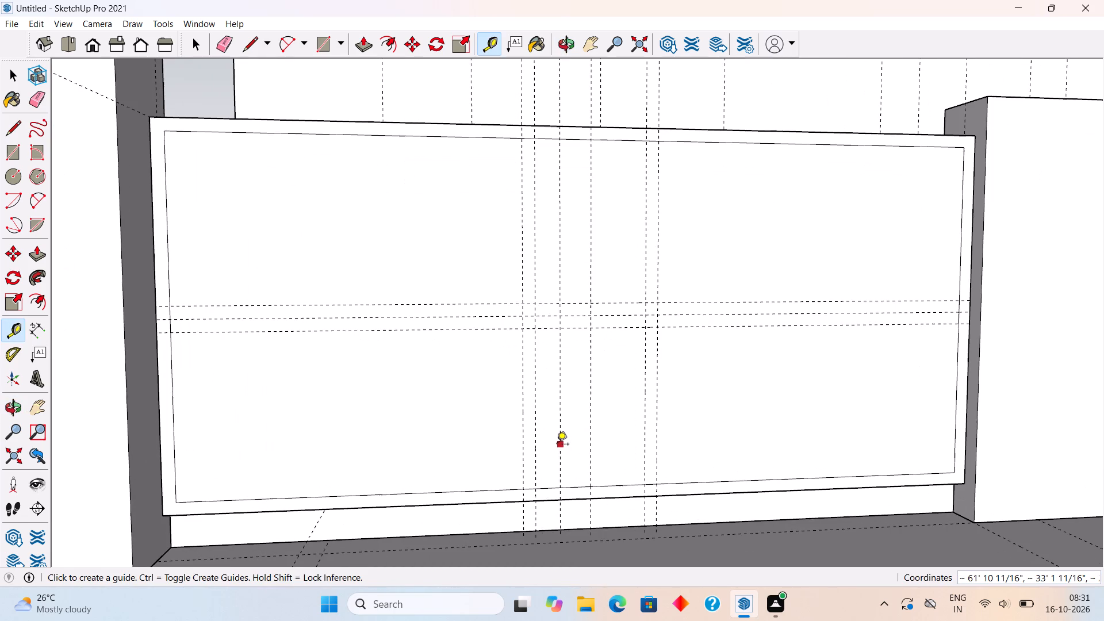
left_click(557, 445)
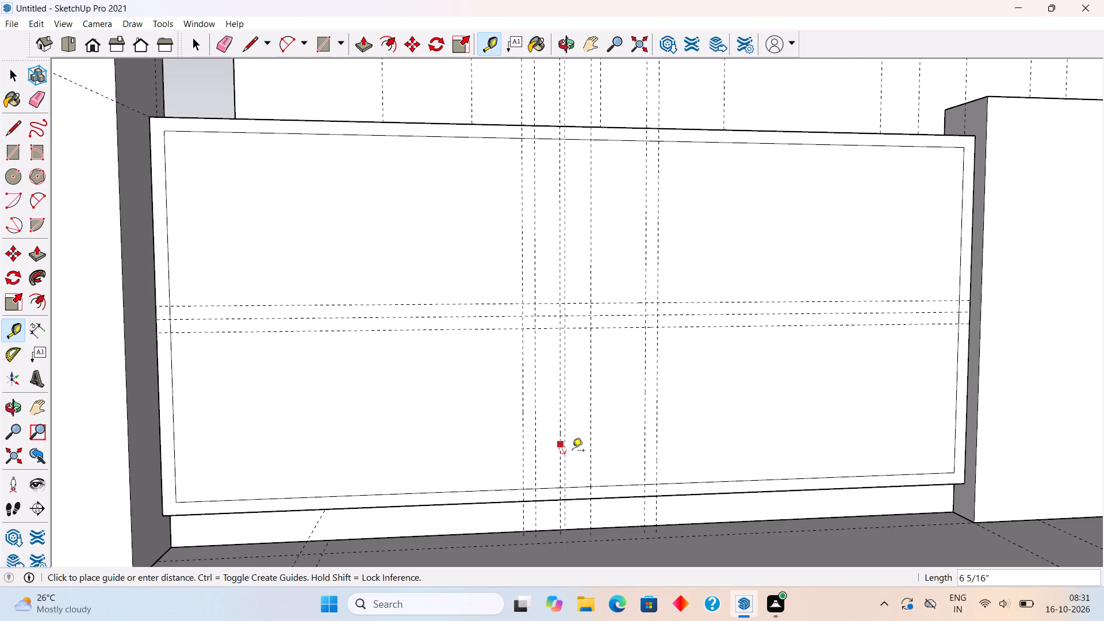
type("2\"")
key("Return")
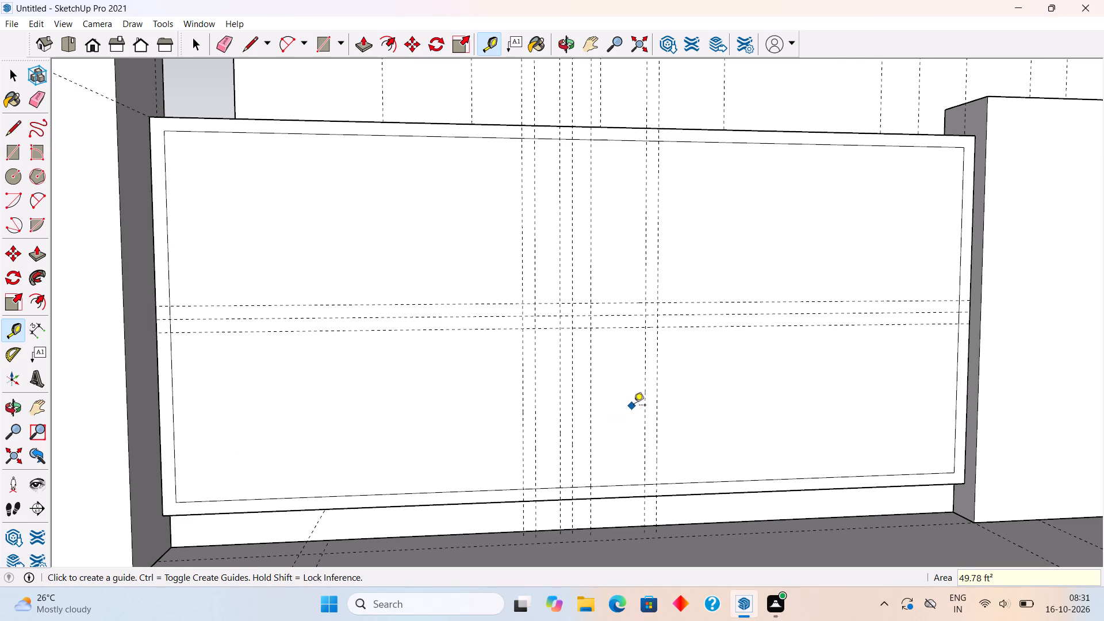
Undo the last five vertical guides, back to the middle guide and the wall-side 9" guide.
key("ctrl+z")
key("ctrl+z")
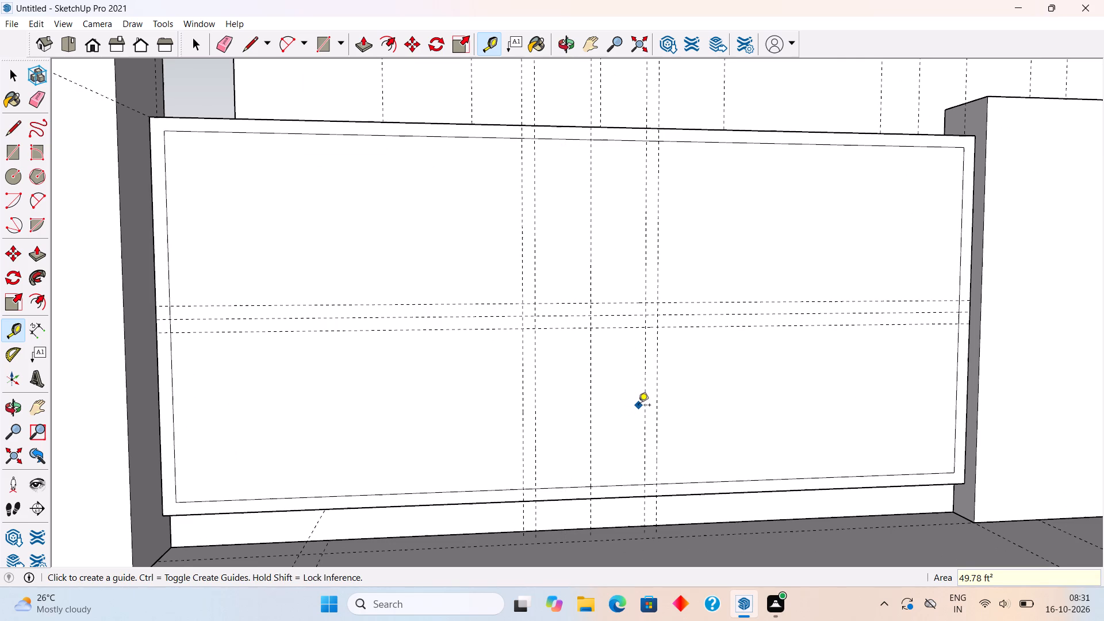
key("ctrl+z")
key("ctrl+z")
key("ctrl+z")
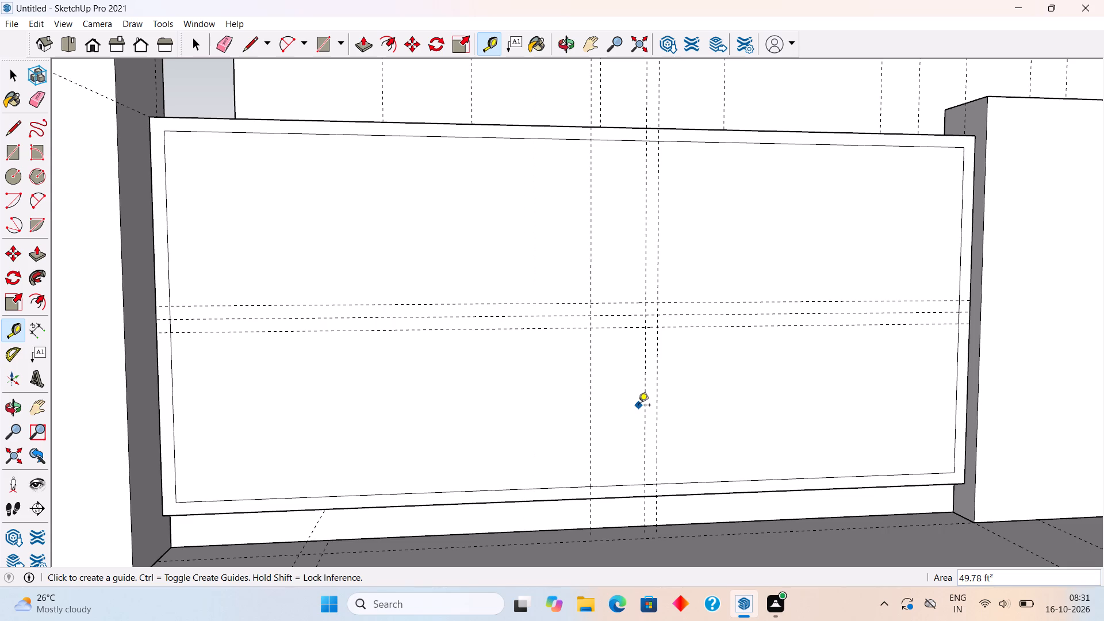
Place a vertical guide 1" beyond the wall-side 9" guide, toward the front wall.
left_click(644, 394)
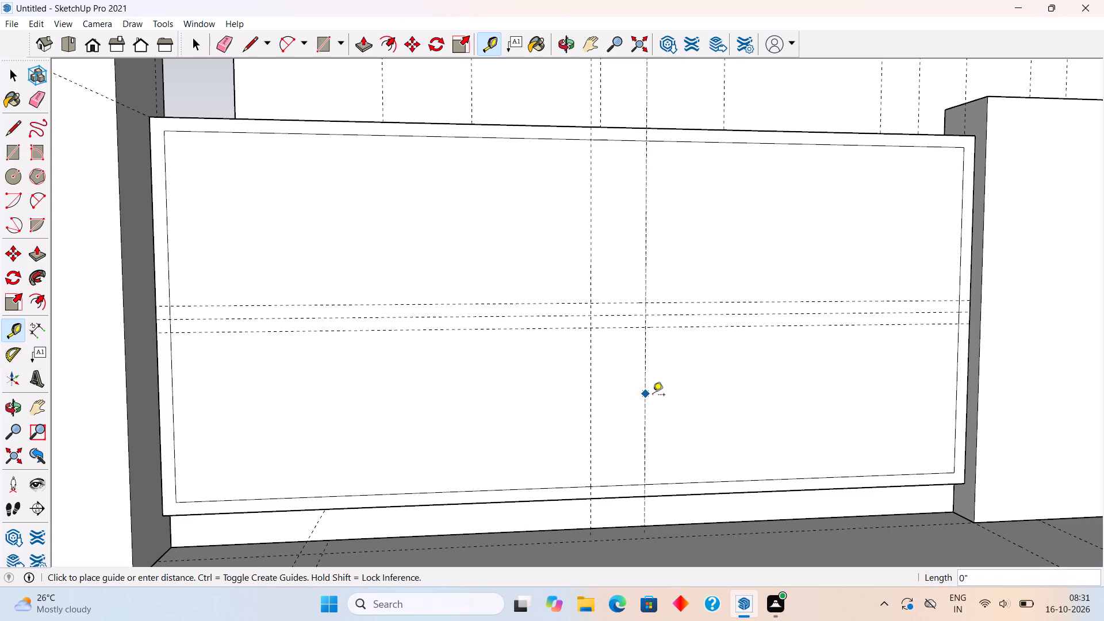
type("1\"")
key("Return")
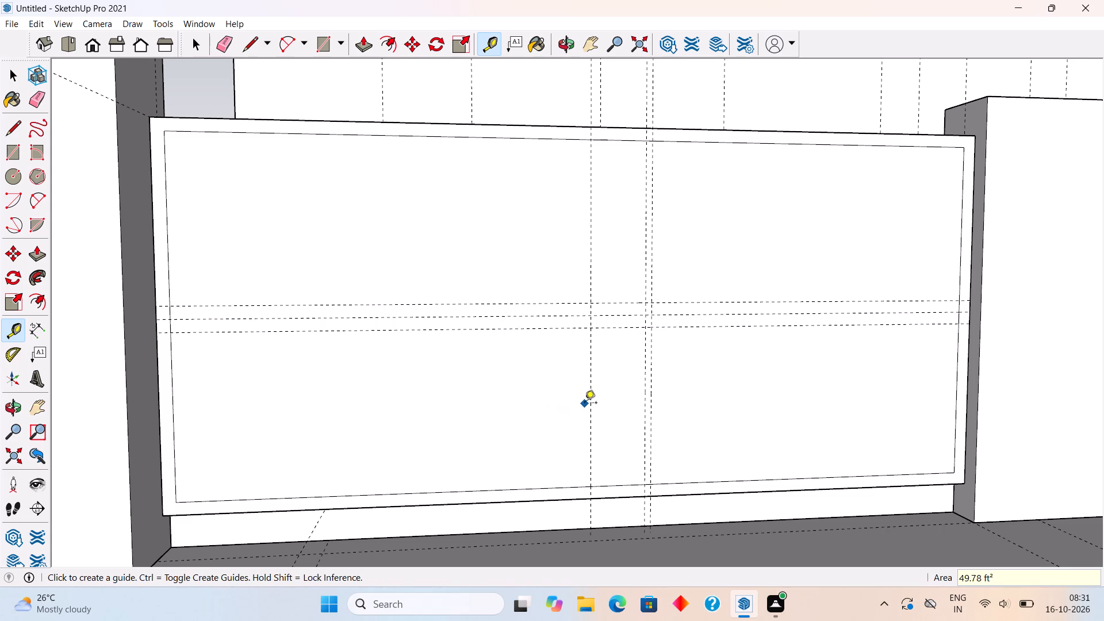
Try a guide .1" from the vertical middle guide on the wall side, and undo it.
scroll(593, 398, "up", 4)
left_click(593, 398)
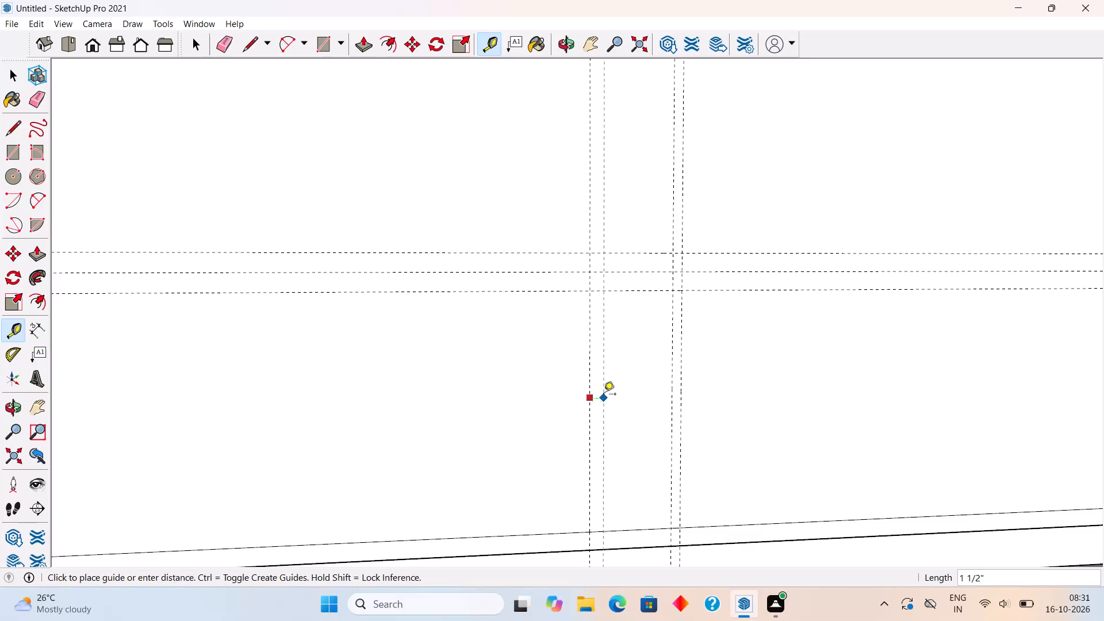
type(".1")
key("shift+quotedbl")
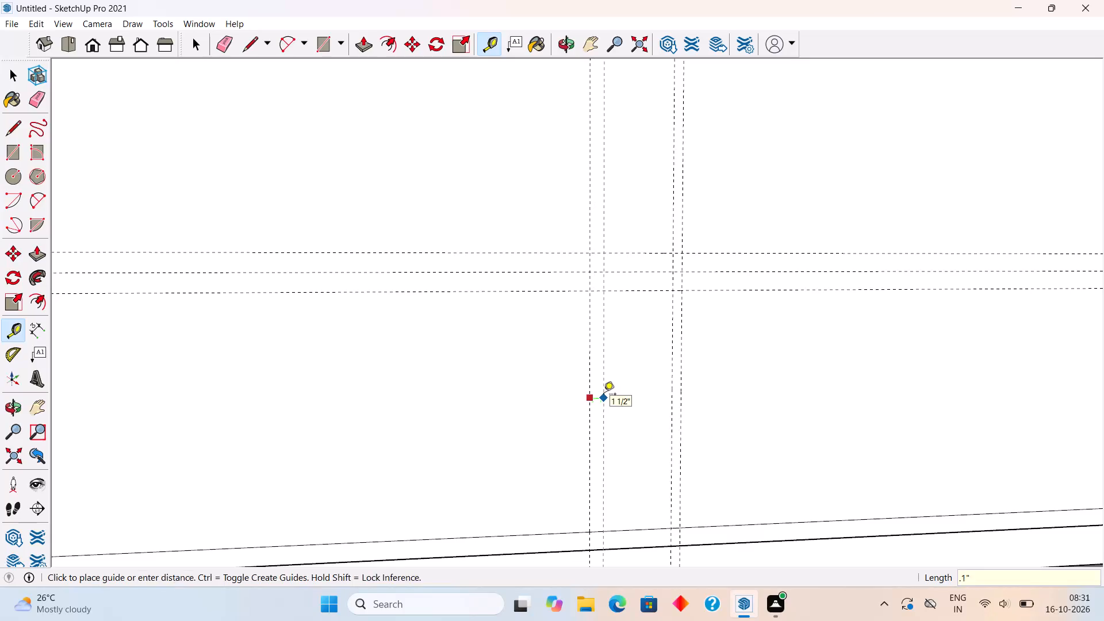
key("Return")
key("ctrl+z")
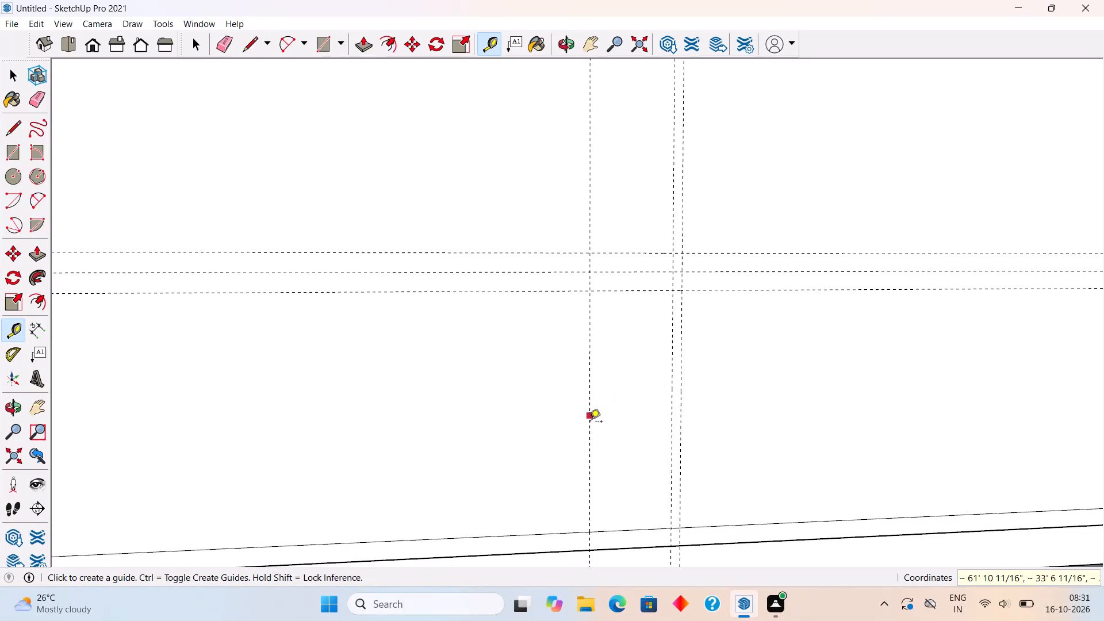
Place parallel guides .3" to each side of the panel's vertical middle guide.
left_click(590, 415)
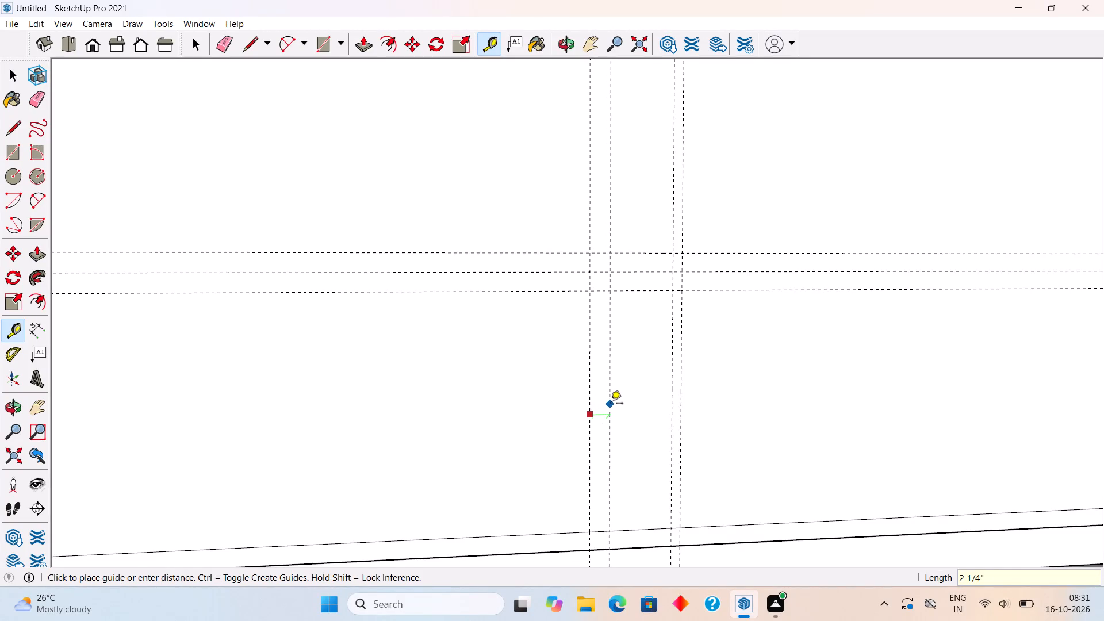
key("period")
type("3\"")
key("Return")
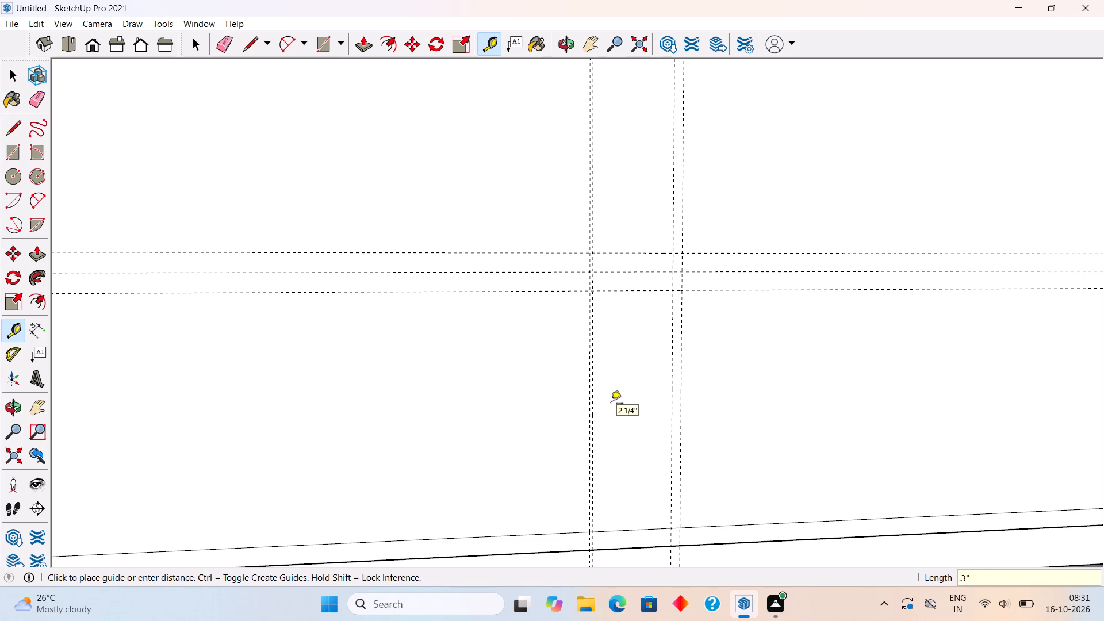
scroll(586, 420, "up", 2)
left_click(586, 420)
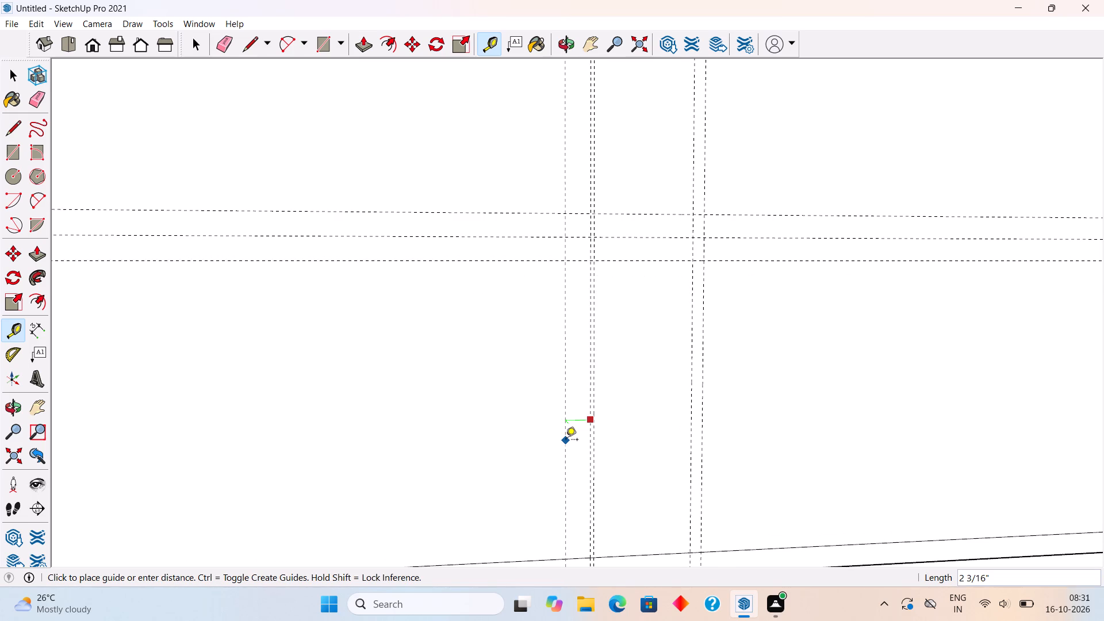
type(".3\"")
key("Return")
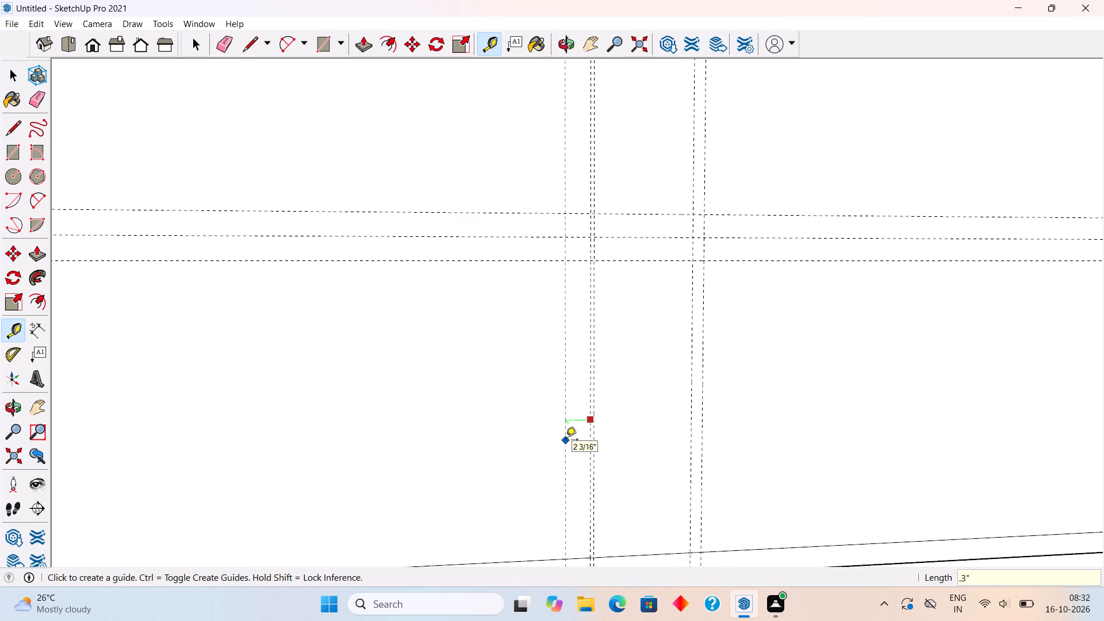
Place a vertical guide 9" from the panel's vertical middle guide toward the column.
scroll(589, 419, "up", 6)
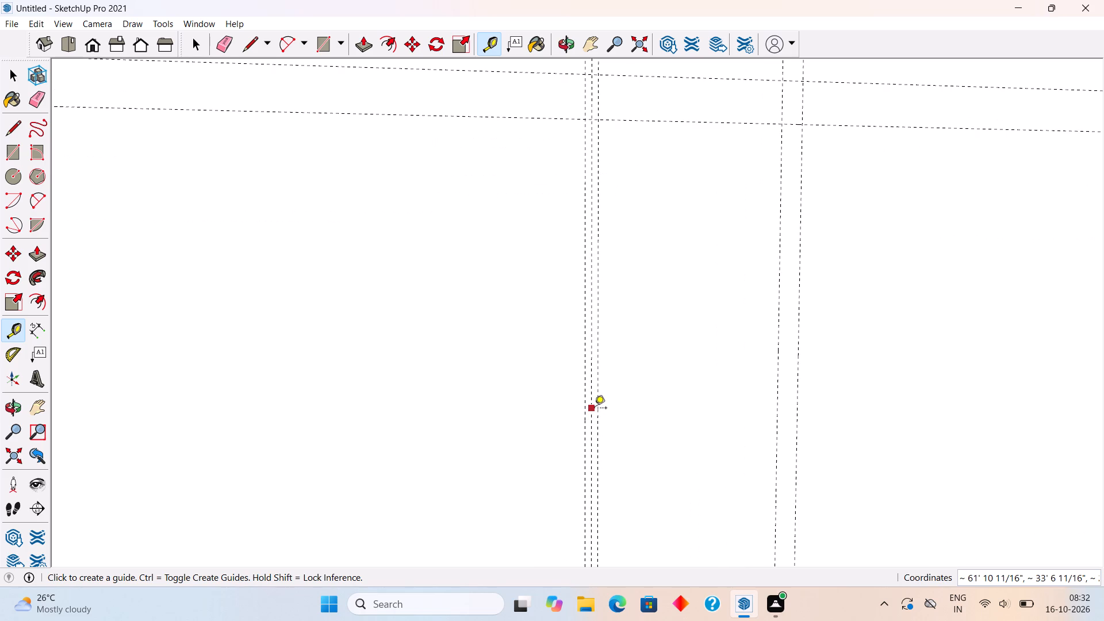
left_click(595, 409)
type("9\"")
key("Return")
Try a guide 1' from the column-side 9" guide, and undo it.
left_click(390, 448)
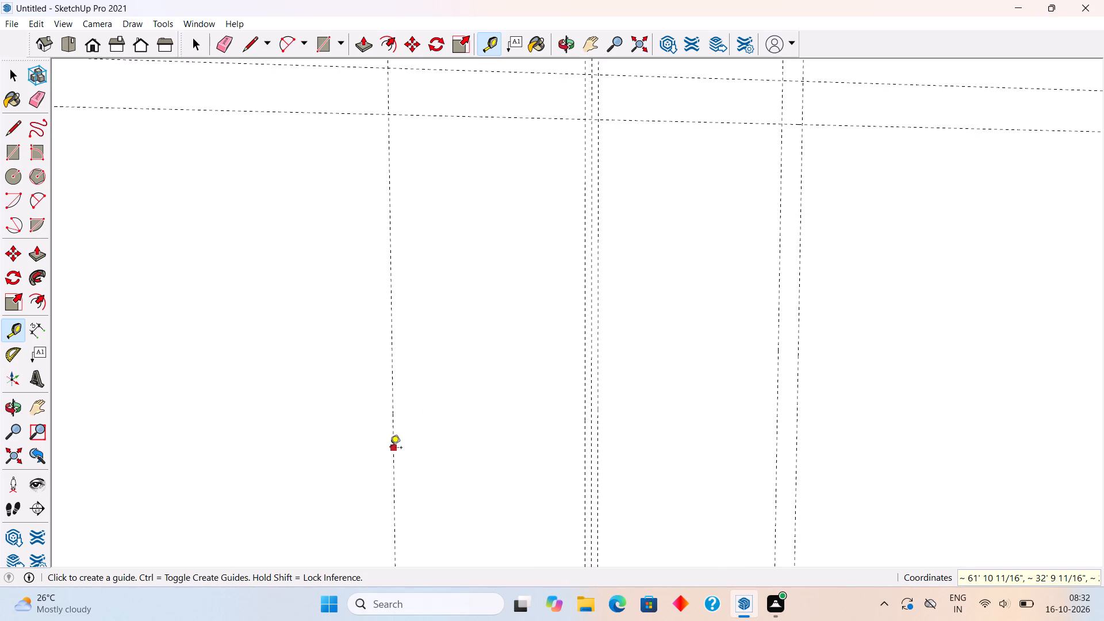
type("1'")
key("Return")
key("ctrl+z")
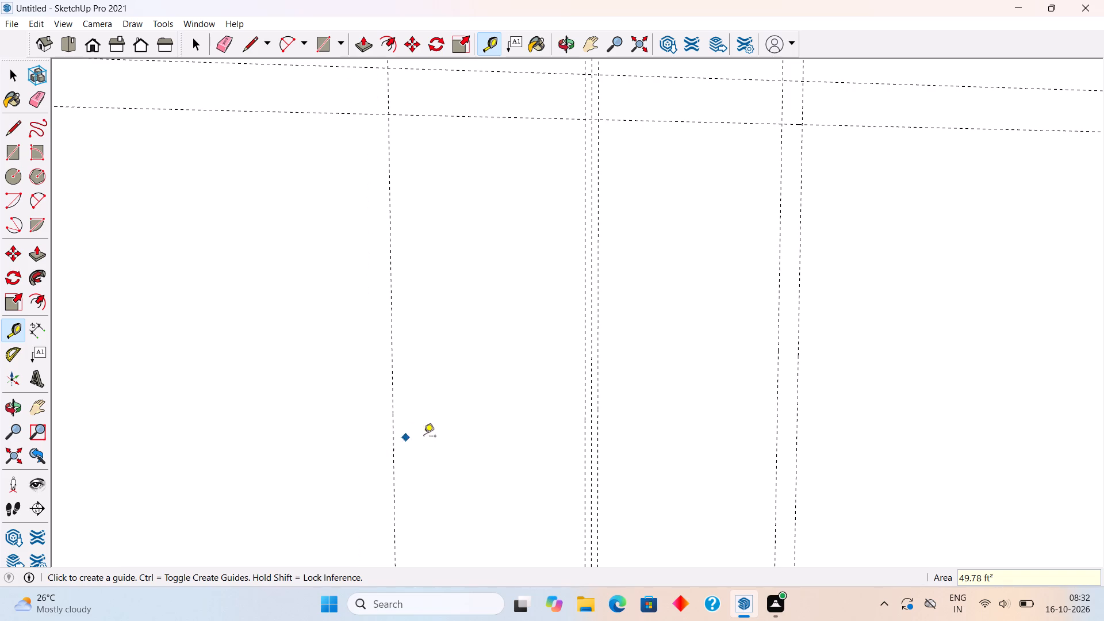
Place a vertical guide 1" beyond the column-side 9" guide, toward the column.
left_click(394, 446)
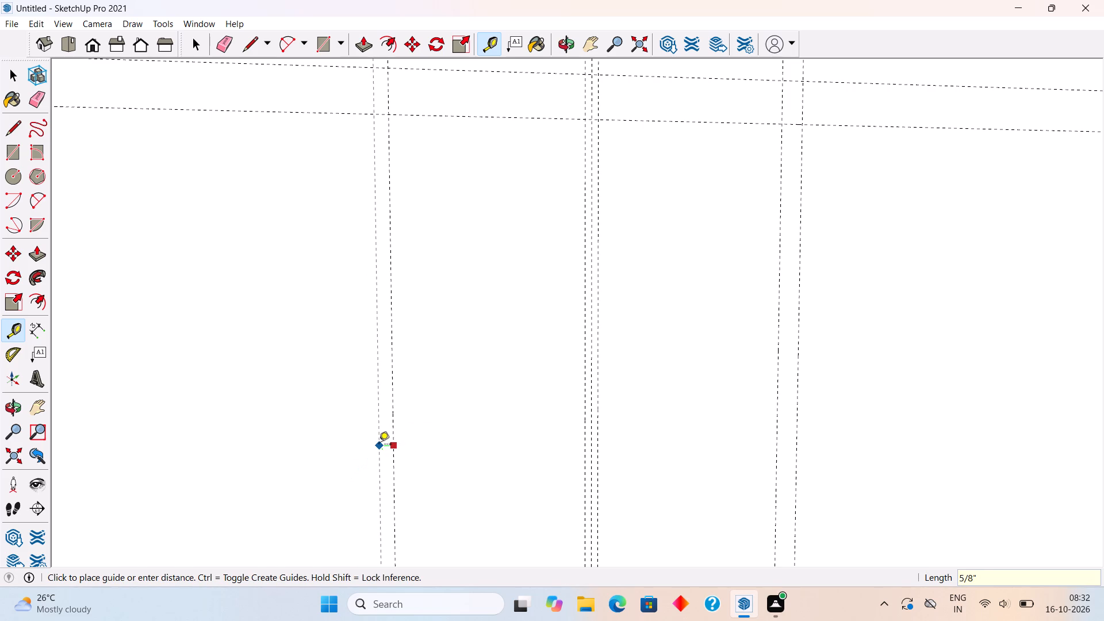
type("1\"")
key("Return")
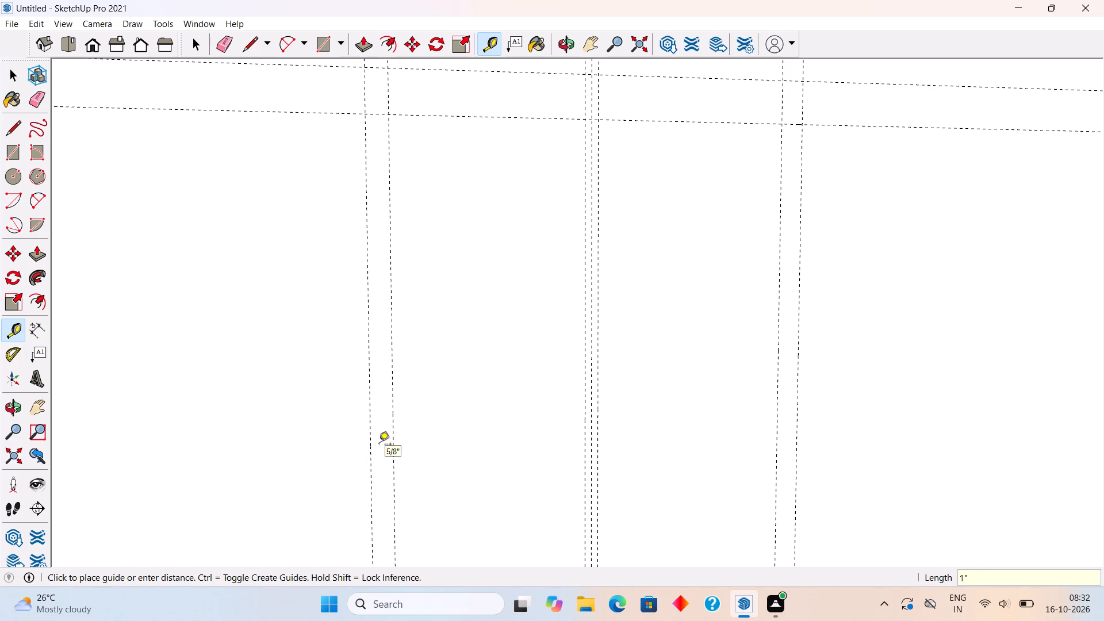
Place a guide 4" from the column-side .3" guide toward the column, and another 1" beyond it.
scroll(559, 437, "up", 3)
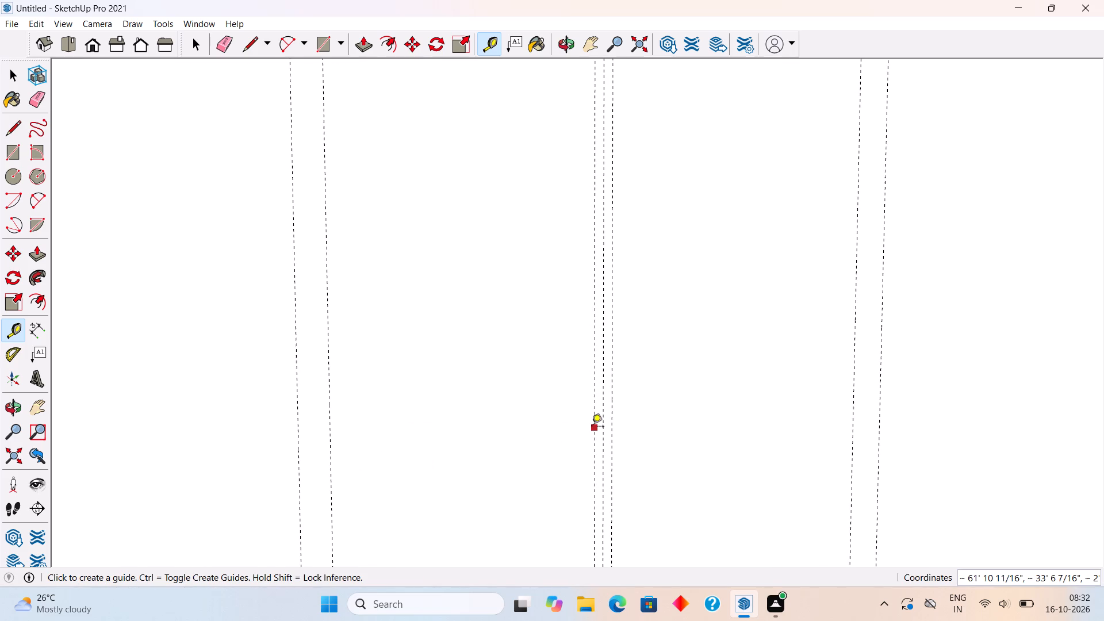
left_click(592, 427)
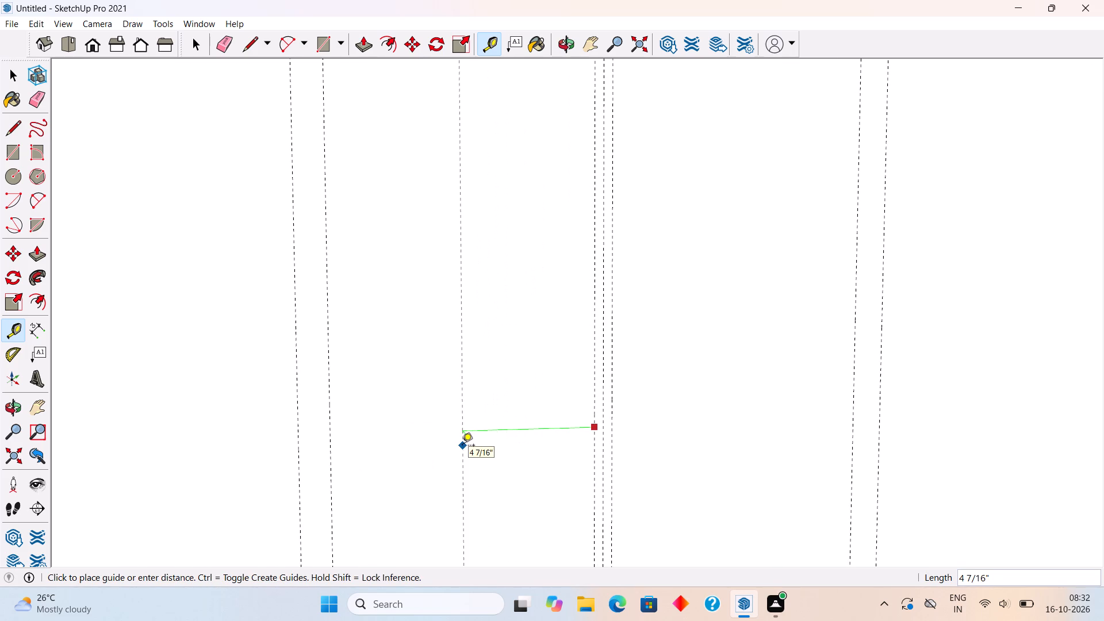
type("4\"")
key("Return")
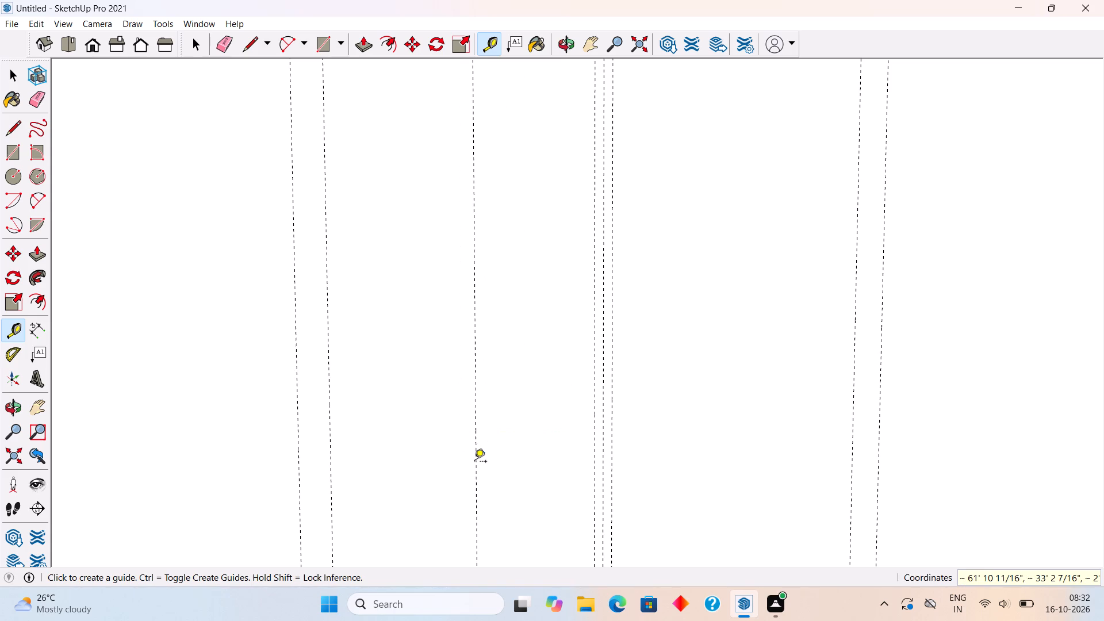
left_click(474, 462)
type("1\"")
key("Return")
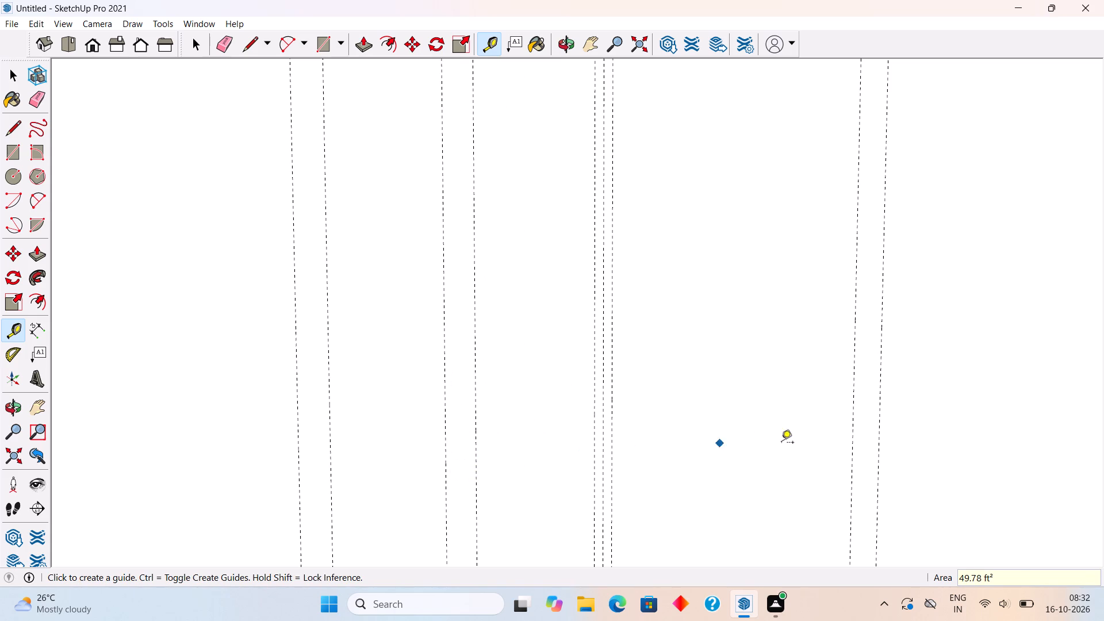
Place a vertical guide 4" from the 9" guide on the side away from the column, toward the panel's middle, and another 1" further.
left_click(851, 459)
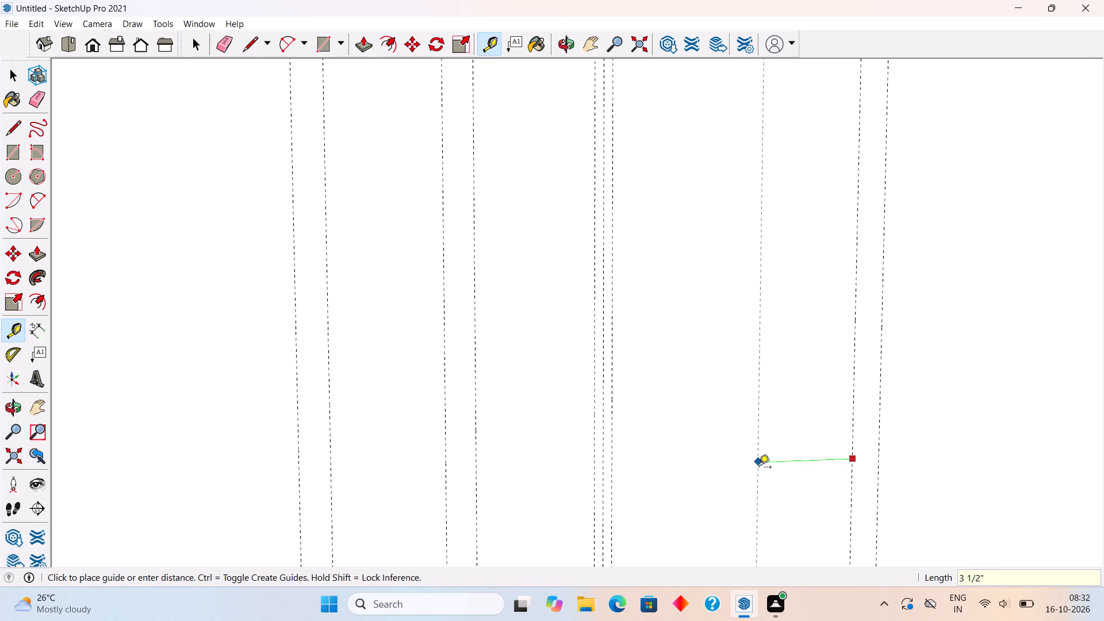
type("4\"")
key("Return")
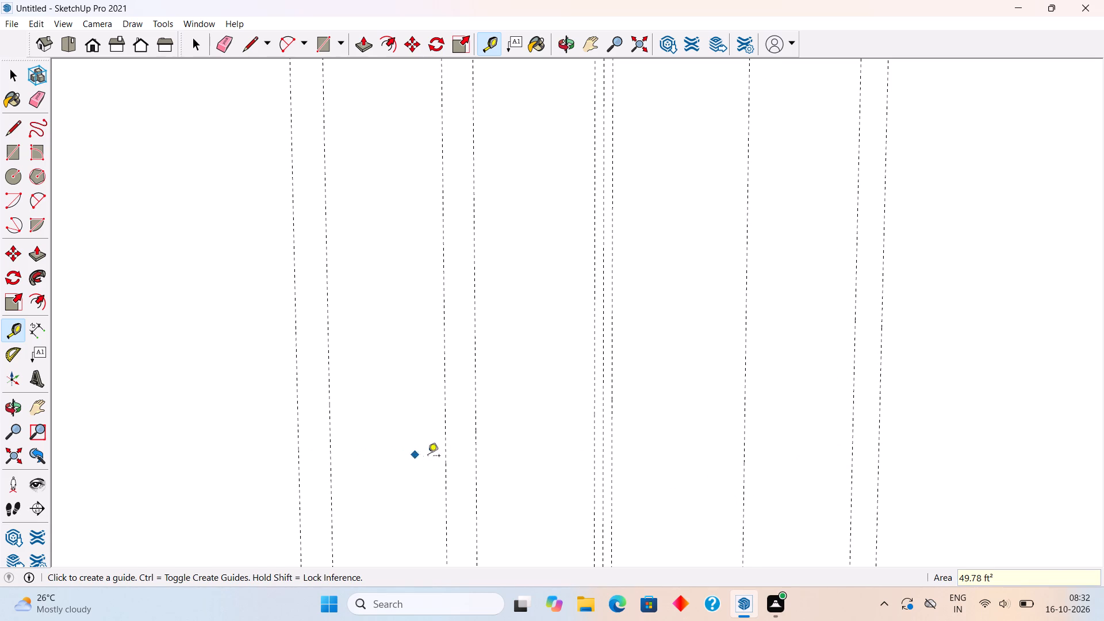
left_click(476, 455)
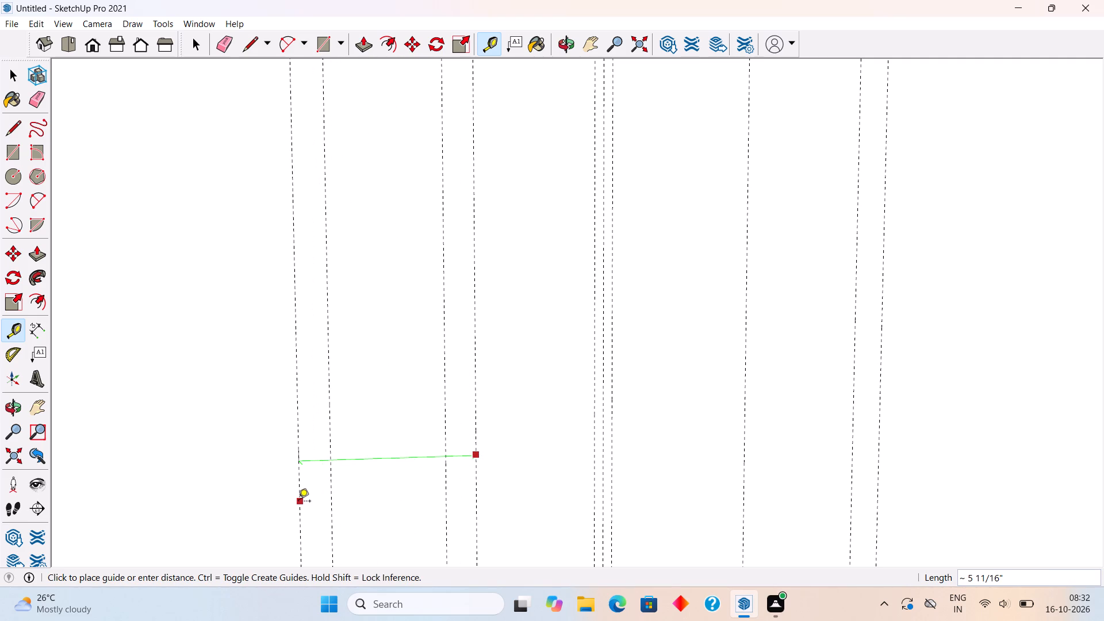
key("space")
key("t")
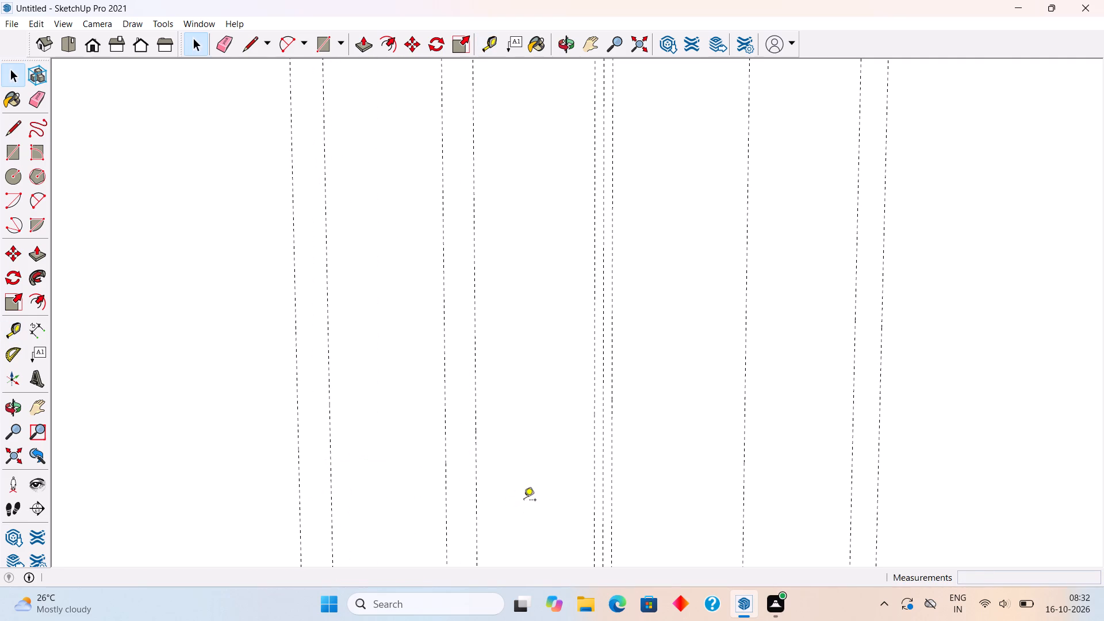
left_click(742, 467)
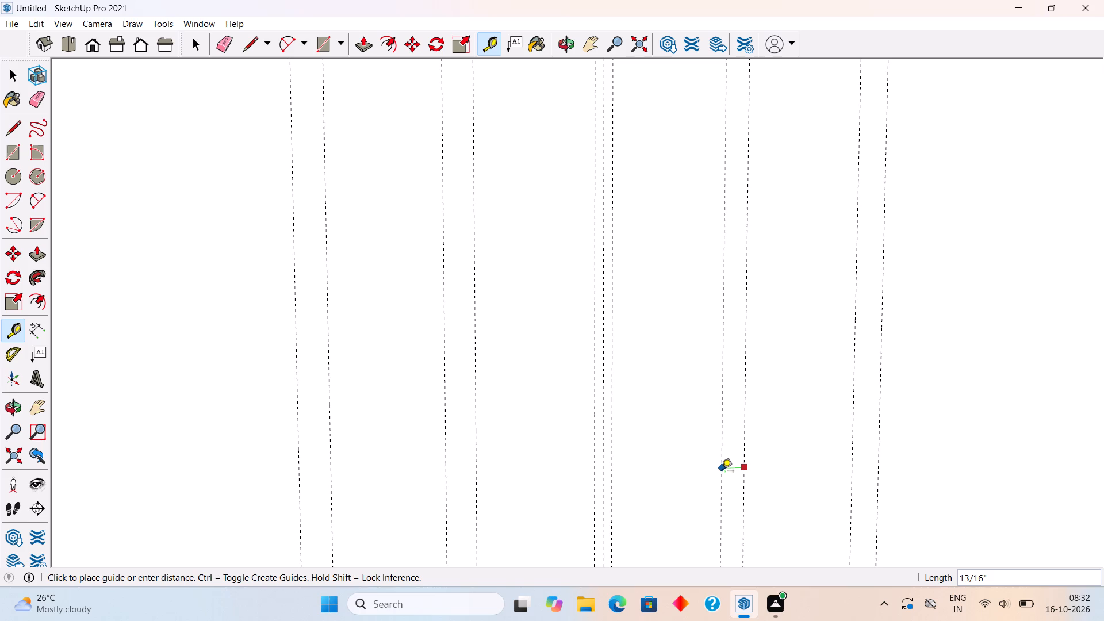
type("1\"")
key("Return")
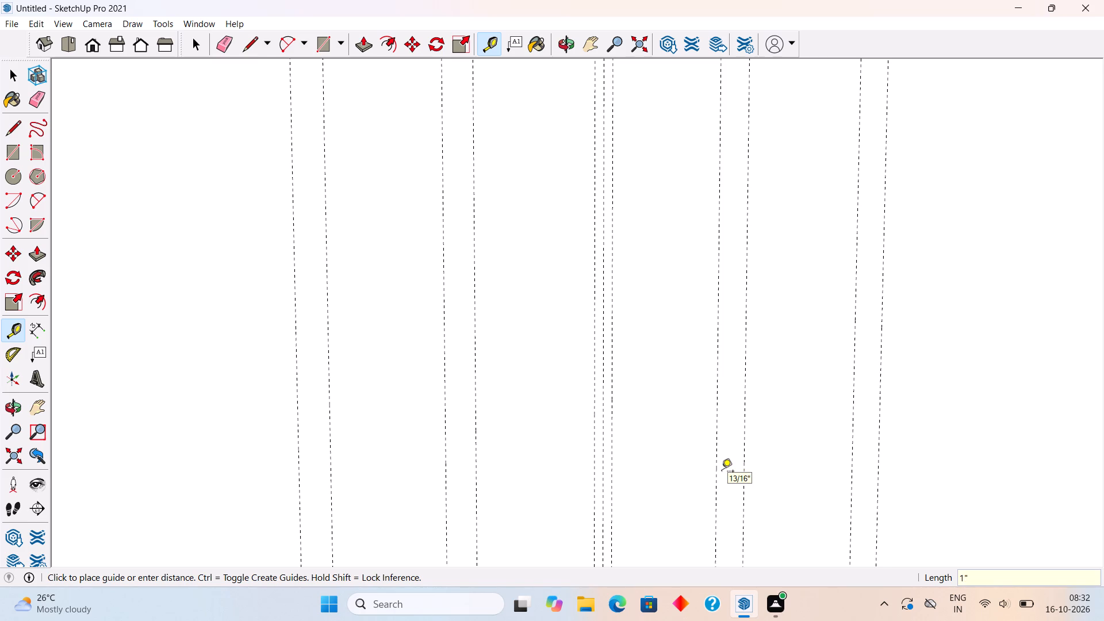
scroll(703, 473, "down", 17)
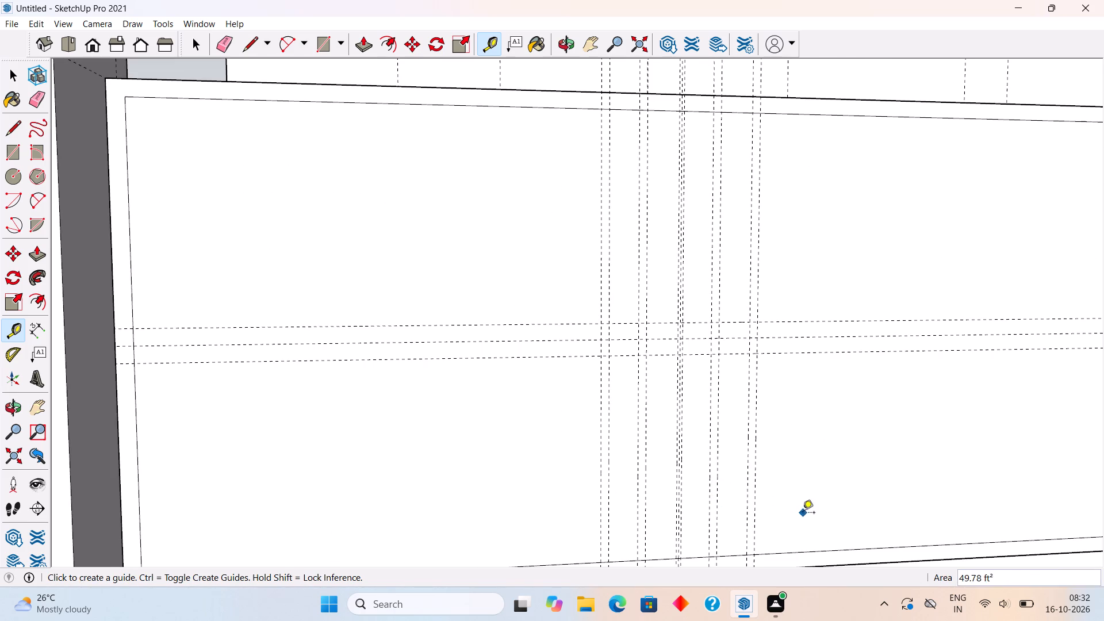
key("space")
Group the framed panel's faces and edges.
scroll(804, 514, "down", 5)
scroll(781, 330, "down", 2)
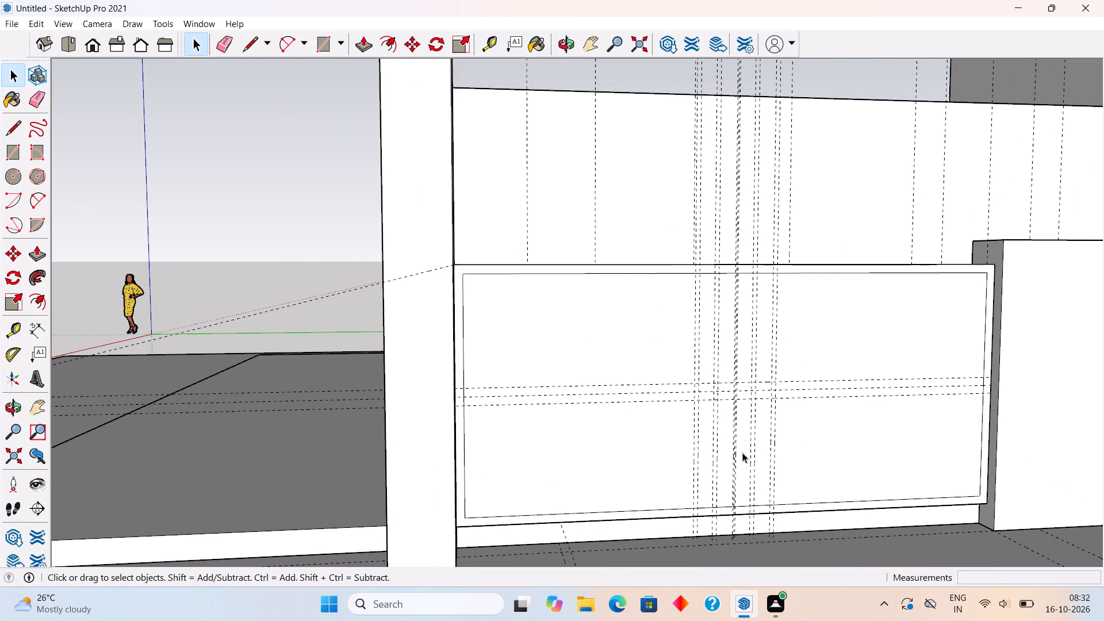
middle_click_drag(719, 505, 684, 532)
scroll(684, 532, "up", 1)
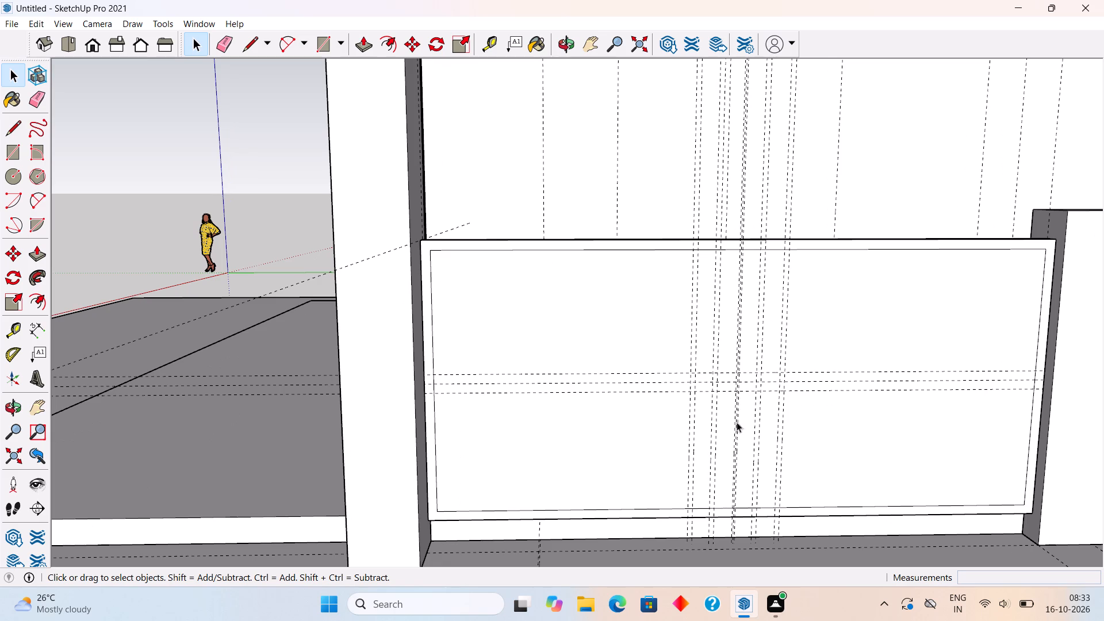
triple_click(830, 423)
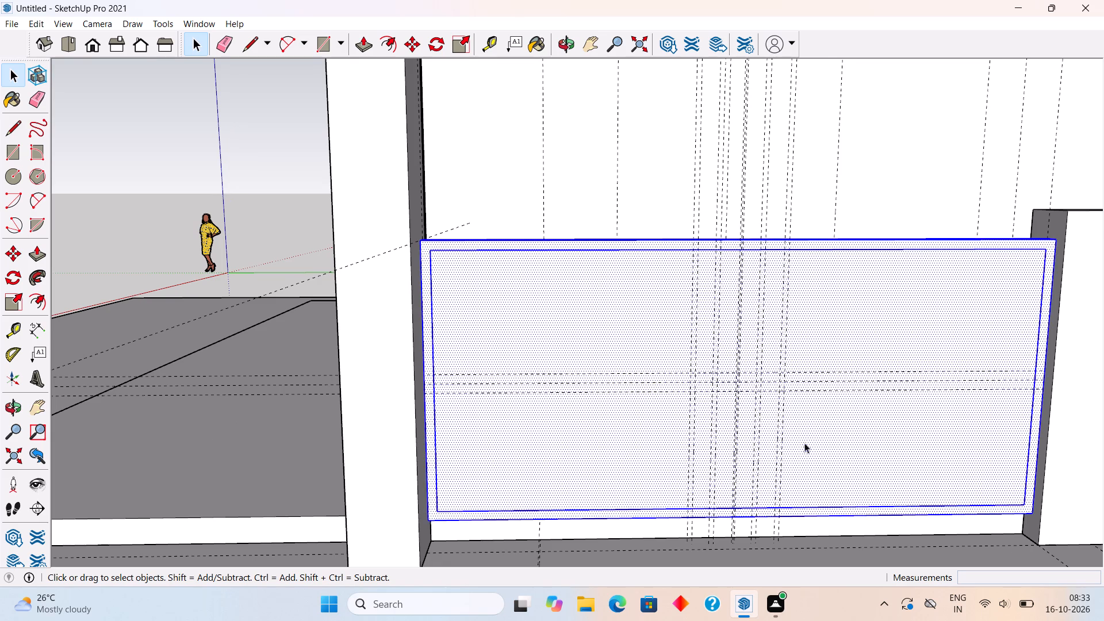
scroll(779, 467, "up", 6)
scroll(756, 483, "down", 3)
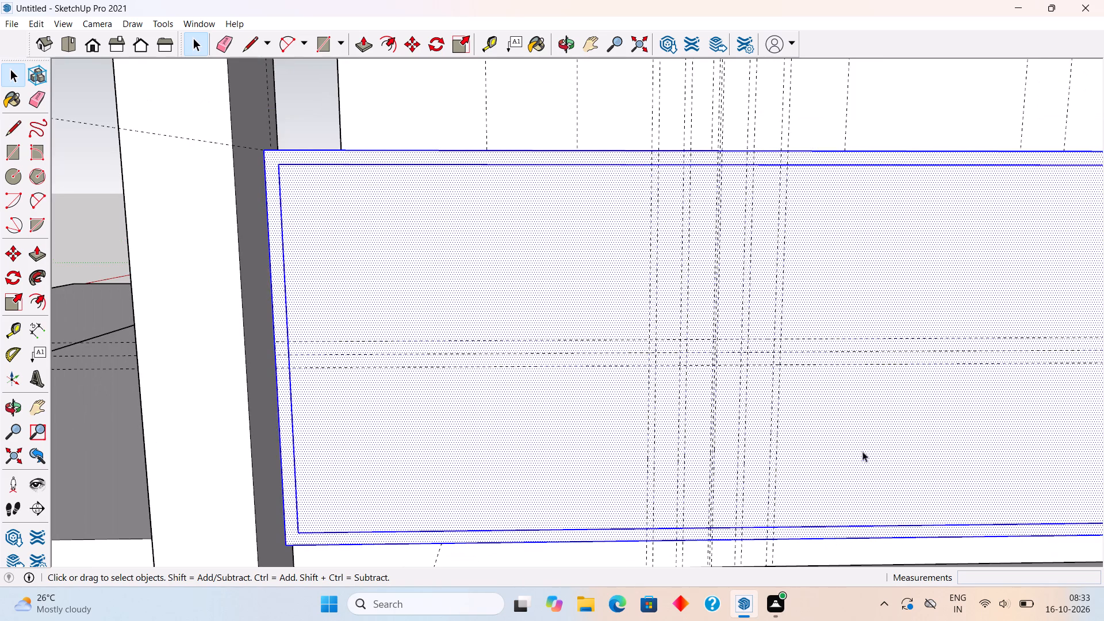
right_click(863, 451)
left_click(904, 348)
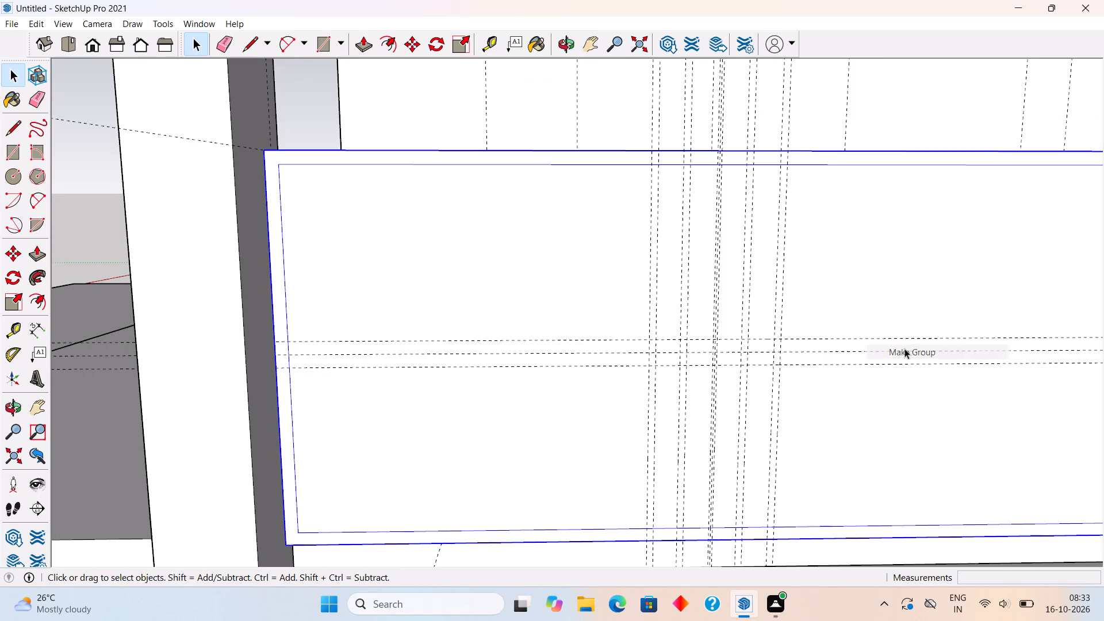
scroll(904, 348, "down", 5)
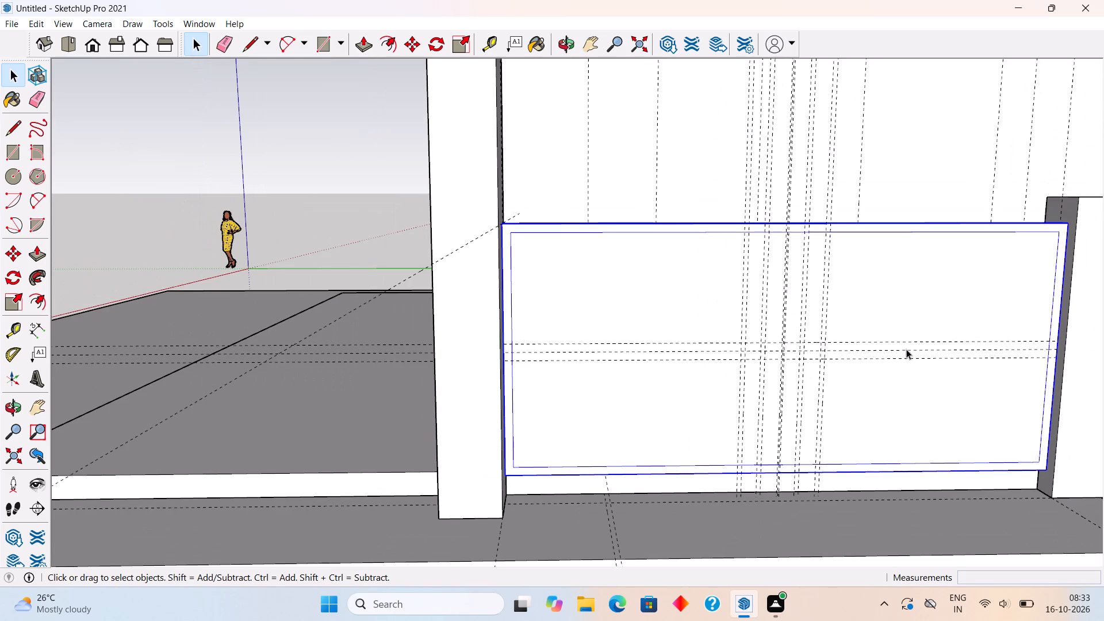
scroll(906, 349, "down", 3)
left_click(911, 562)
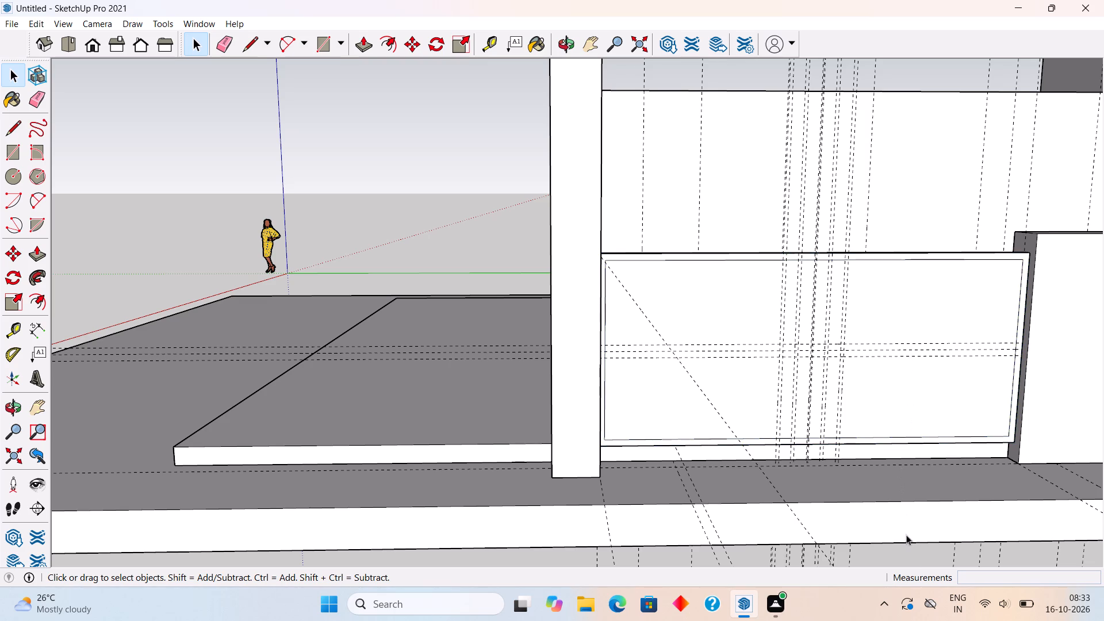
Inside the panel group, draw two 4' 8" vertical lines along the outer middle guides, between the frame's upper and lower inner edges.
scroll(818, 331, "up", 10)
scroll(850, 224, "up", 1)
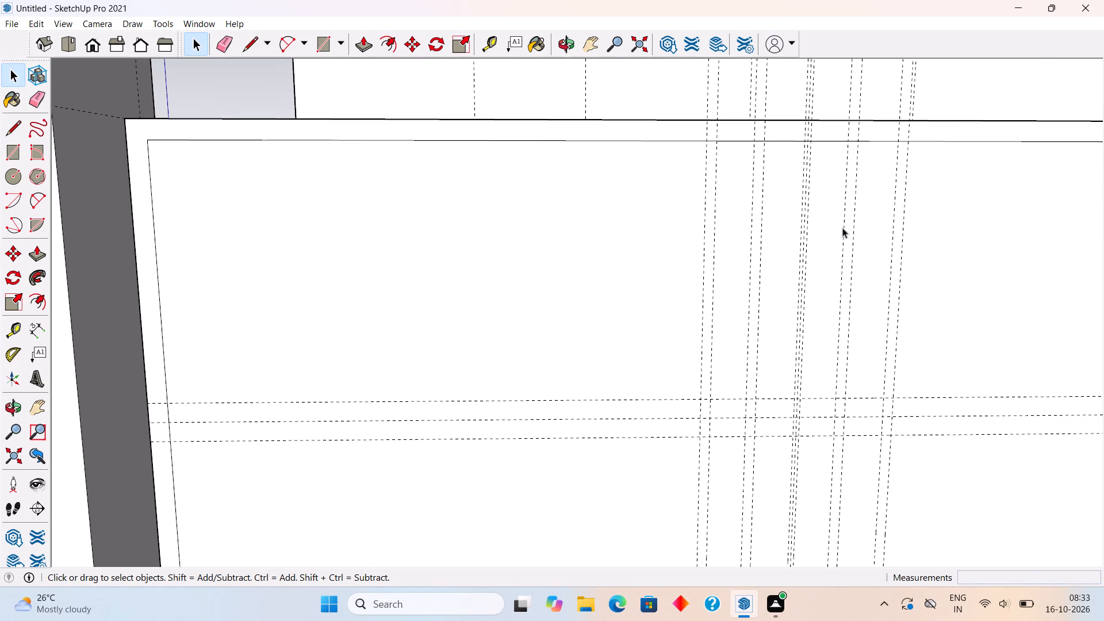
triple_click(829, 251)
key("l")
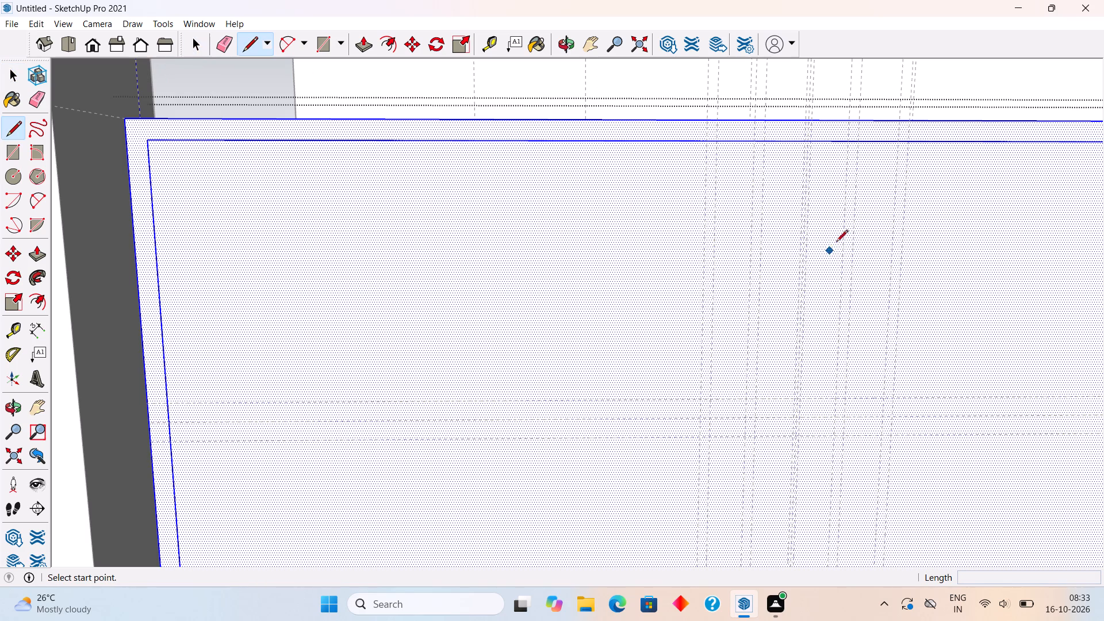
scroll(838, 174, "up", 6)
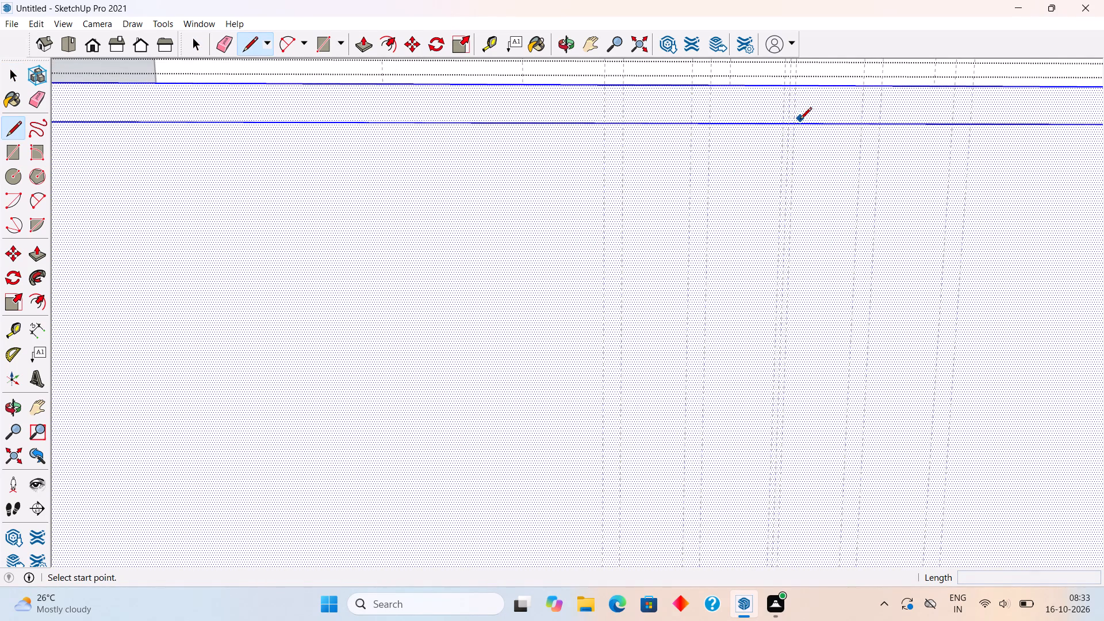
left_click(796, 124)
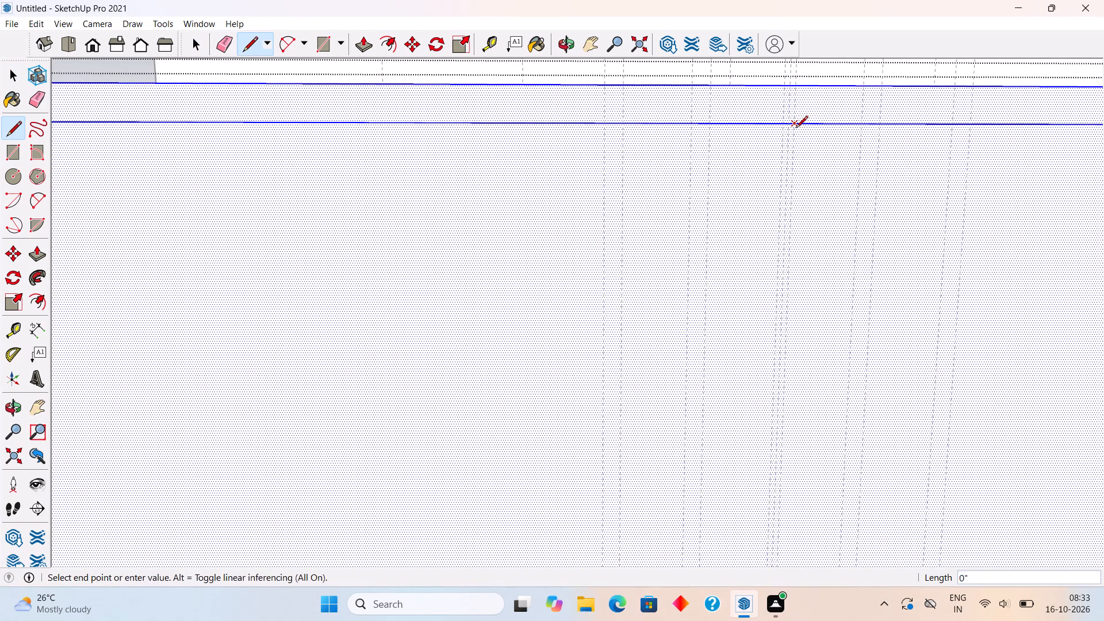
scroll(794, 172, "down", 11)
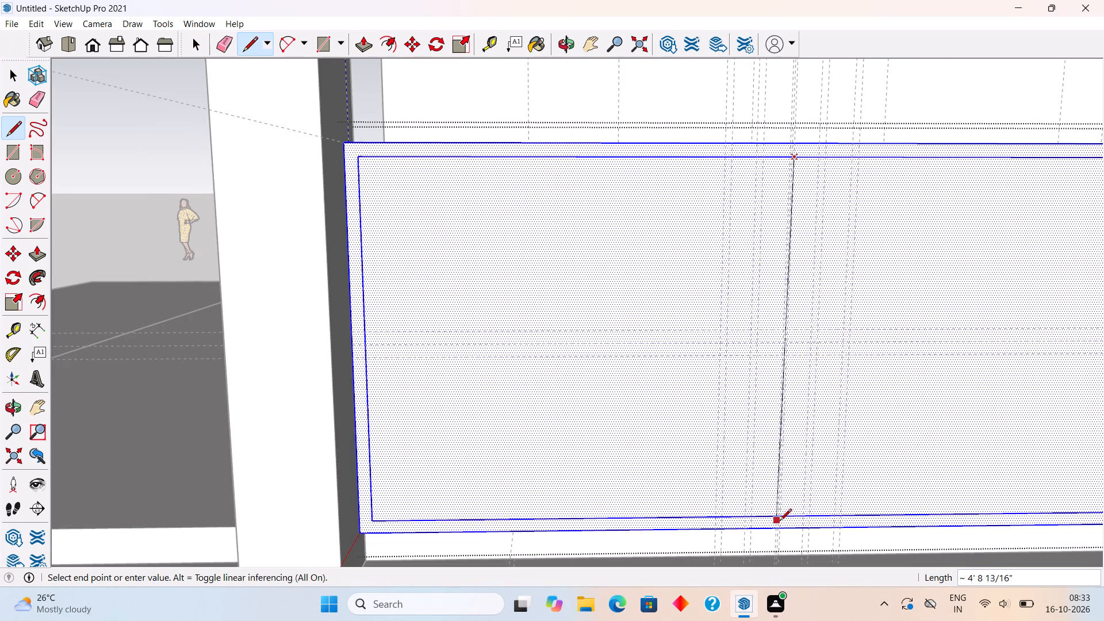
scroll(780, 522, "up", 6)
left_click(781, 511)
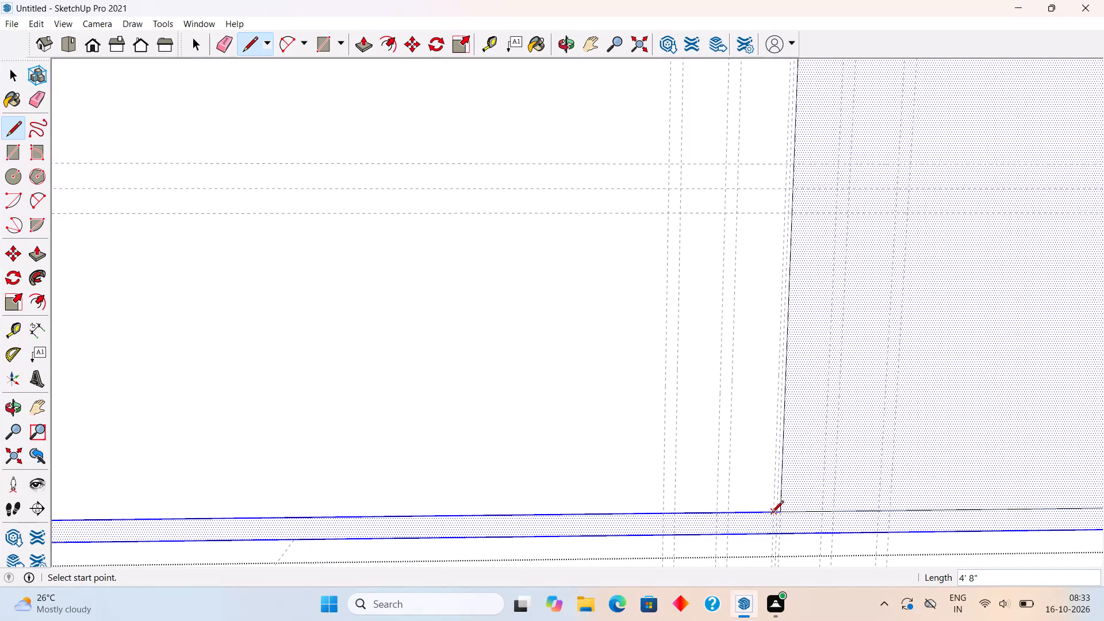
left_click(772, 513)
scroll(774, 465, "down", 10)
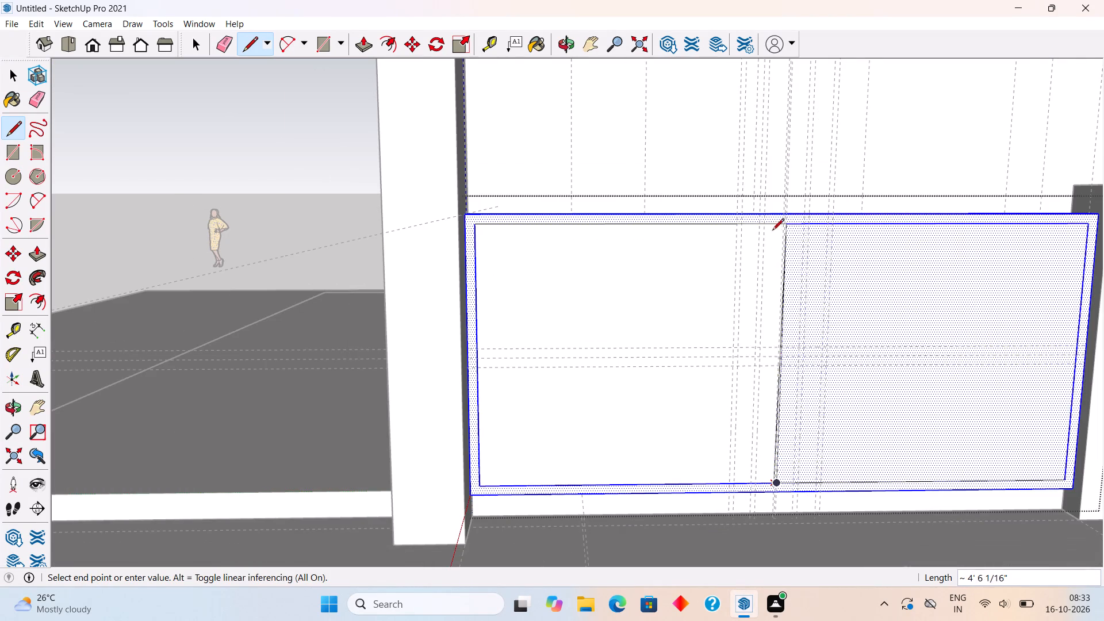
scroll(787, 216, "up", 20)
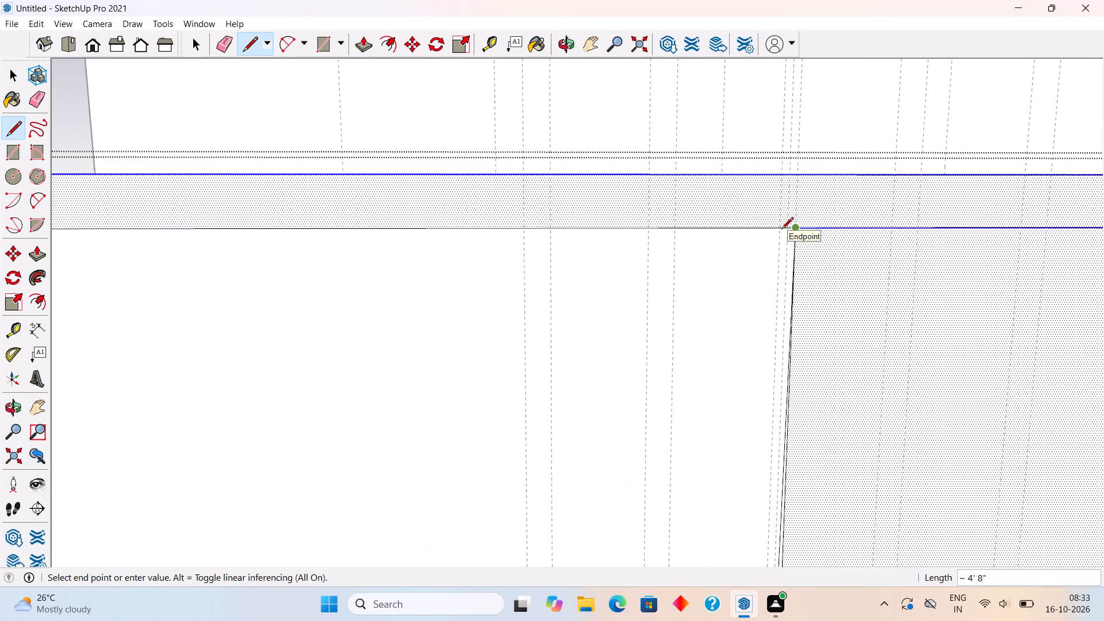
left_click(778, 232)
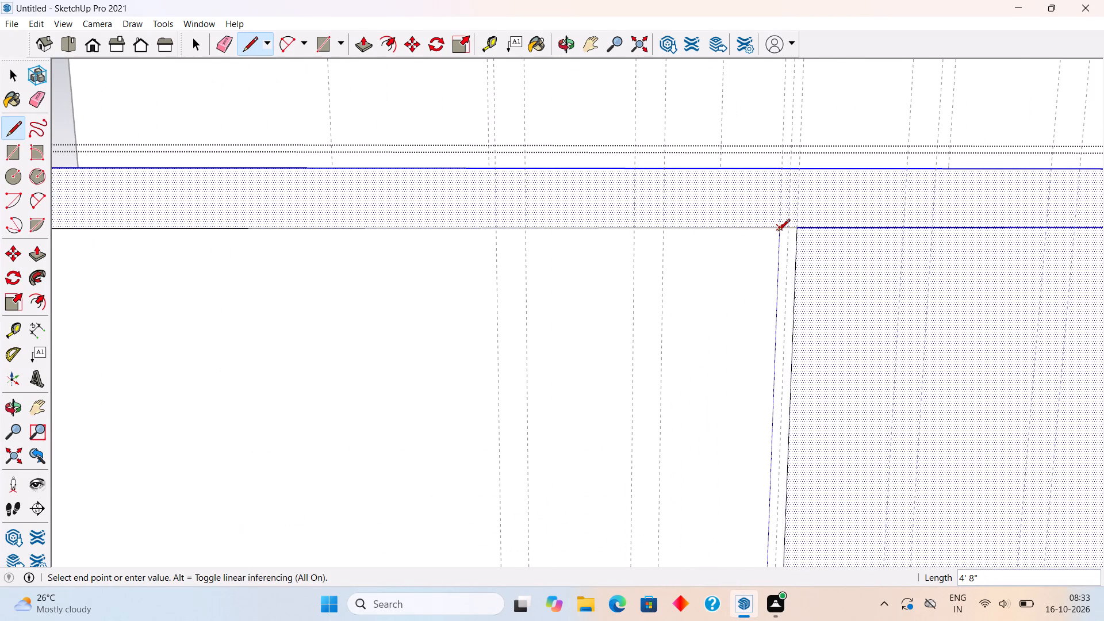
key("space")
Push the narrow vertical strip at the panel's middle 1" inward.
key("p")
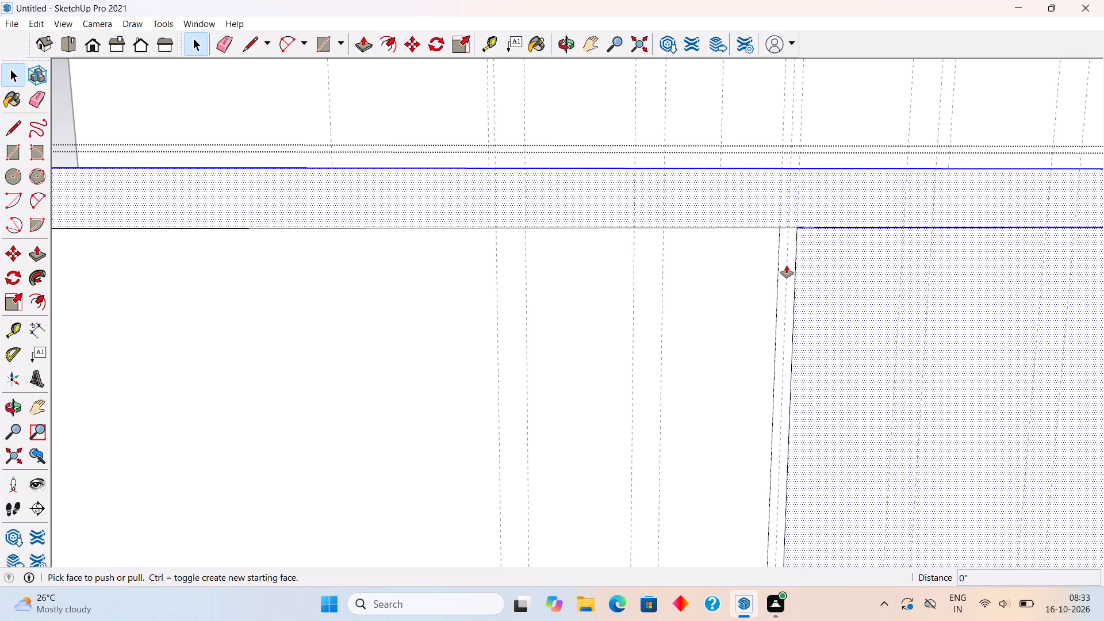
left_click(787, 266)
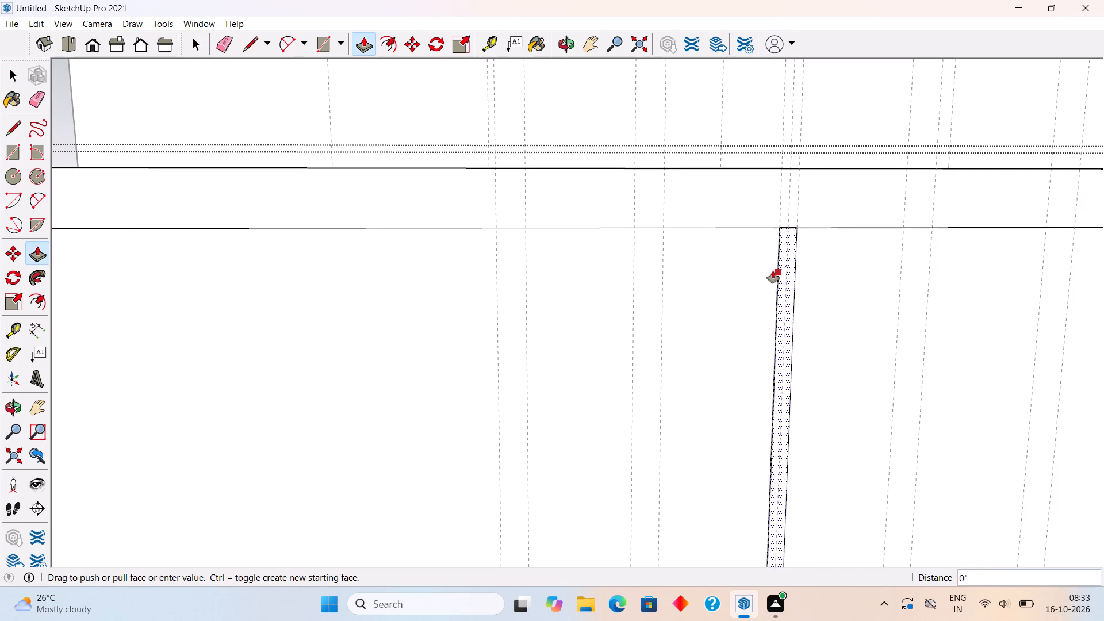
type("1\"")
key("Return")
scroll(768, 262, "down", 5)
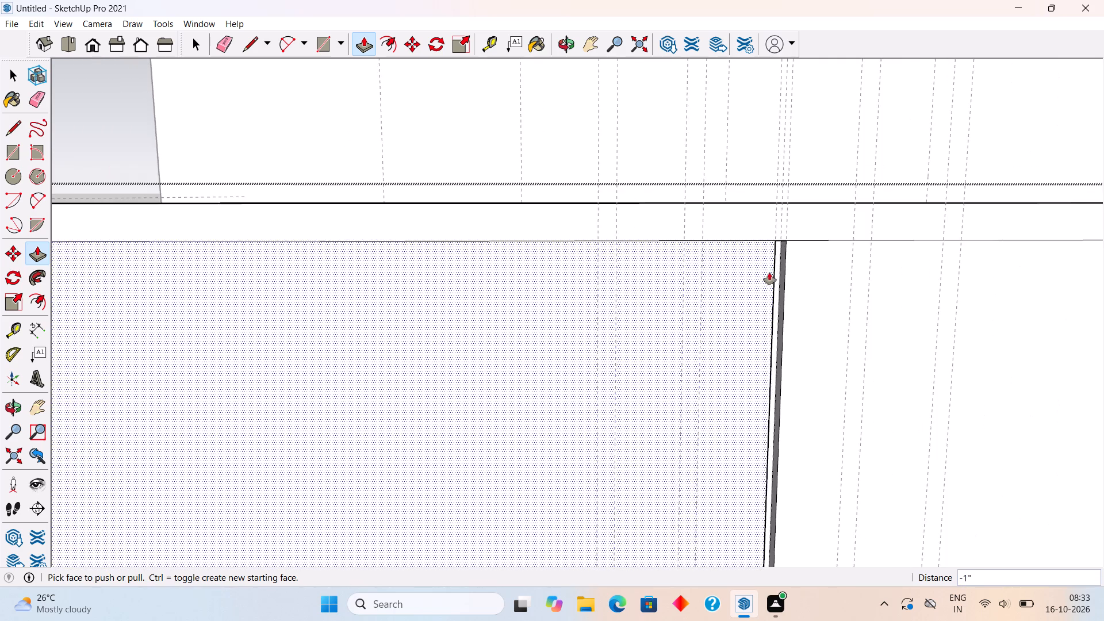
scroll(769, 273, "down", 9)
key("space")
Draw a 1" by 4' 10" rectangle between the column-side 4" guide pair, from the frame's upper inner edge to the panel's bottom edge.
scroll(810, 412, "down", 4)
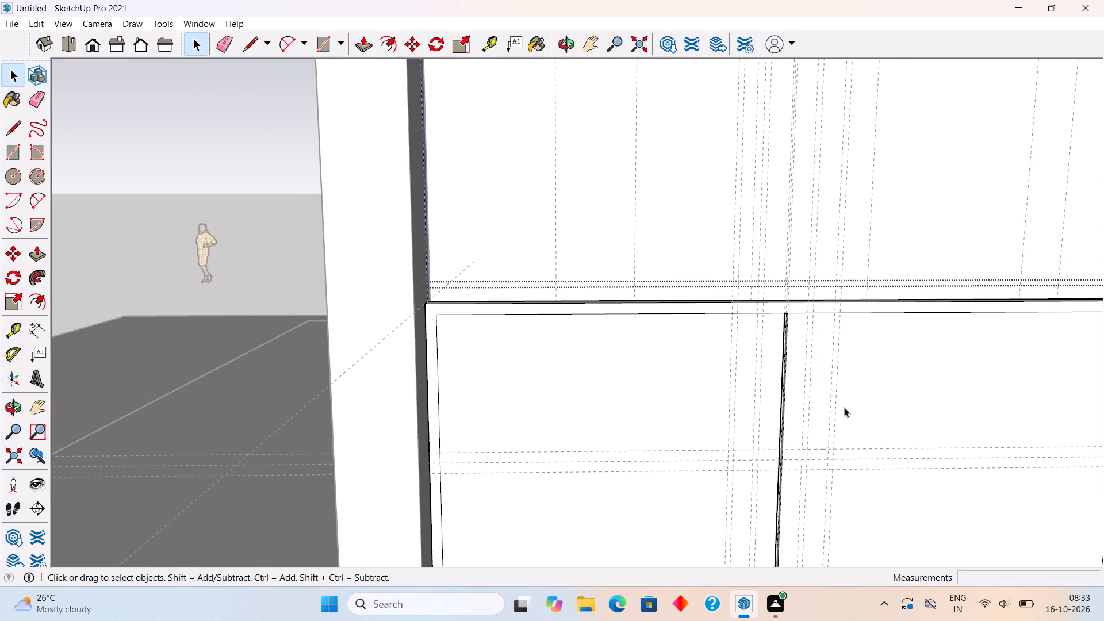
scroll(853, 404, "down", 7)
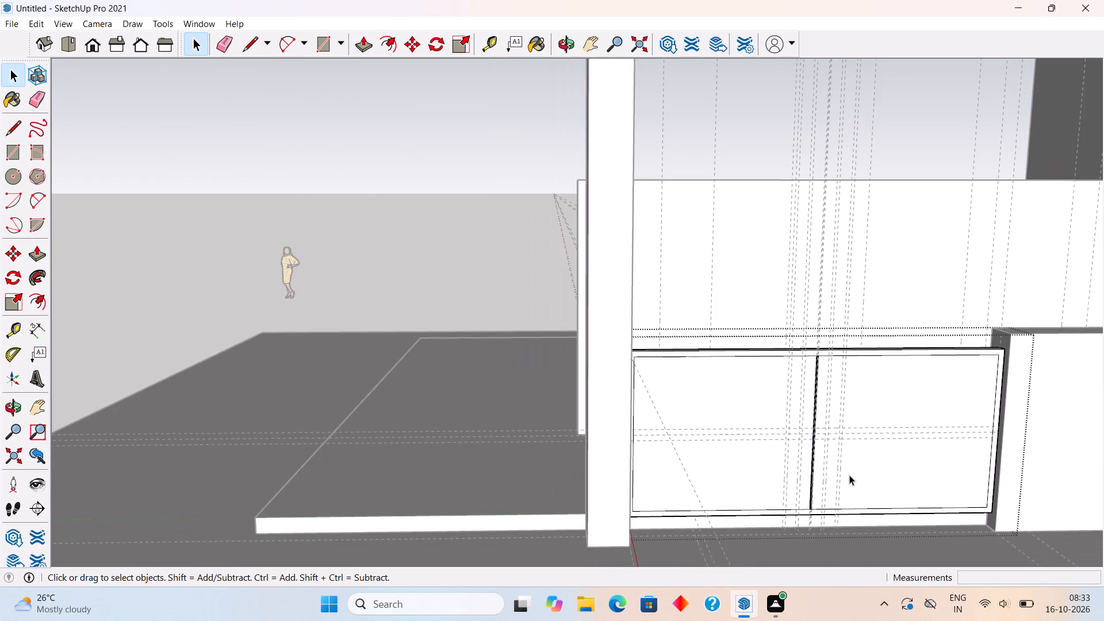
middle_click_drag(796, 496, 693, 465)
scroll(627, 448, "up", 3)
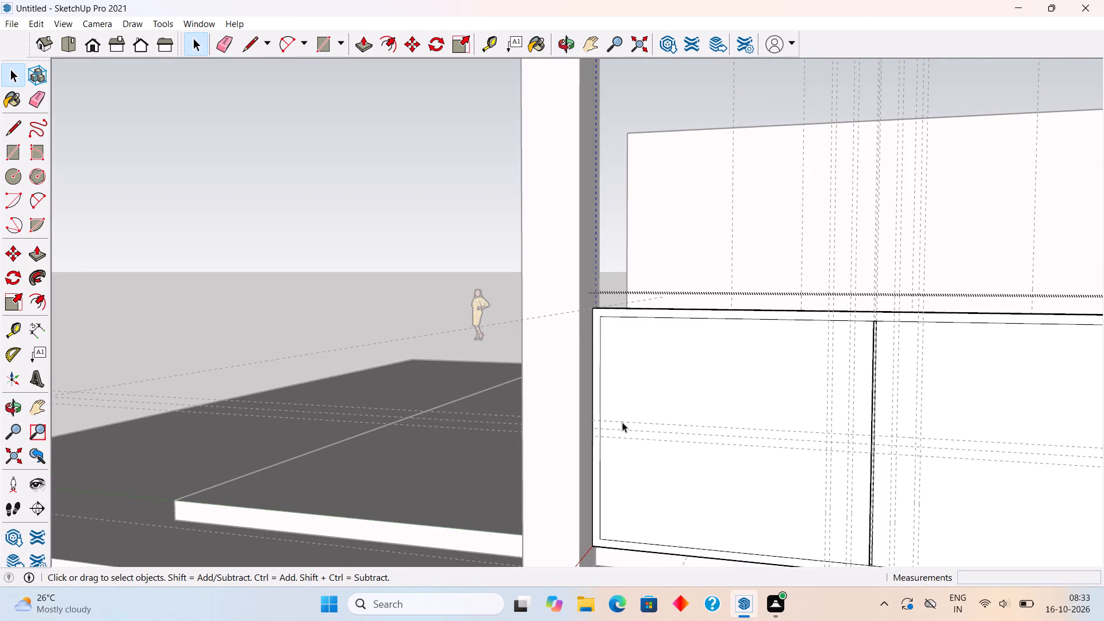
middle_click_drag(726, 401, 796, 396)
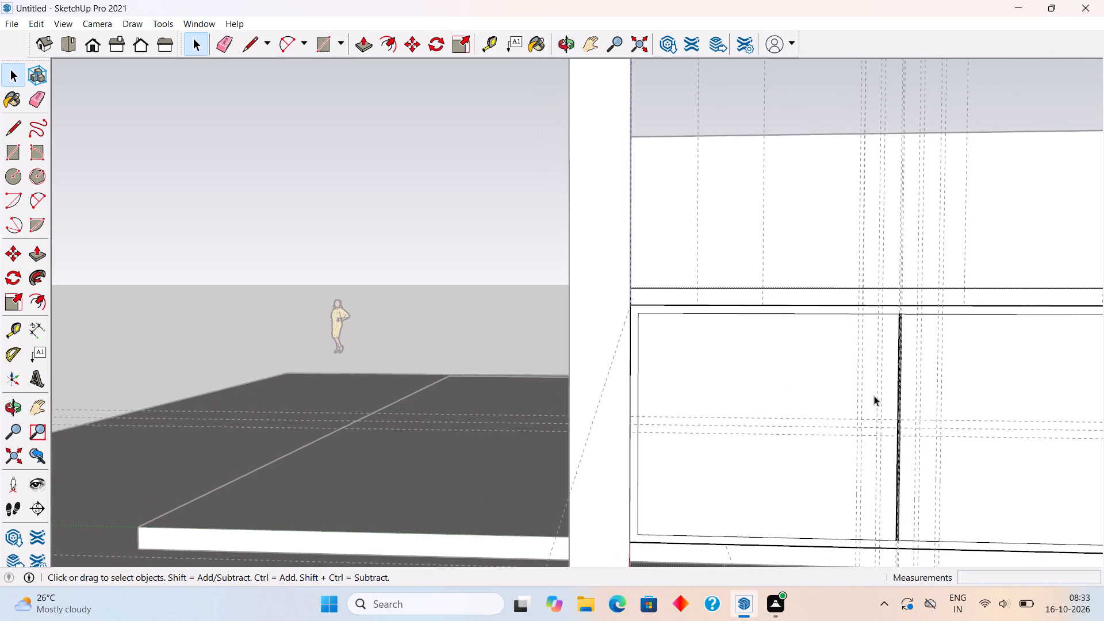
key("r")
scroll(883, 325, "up", 4)
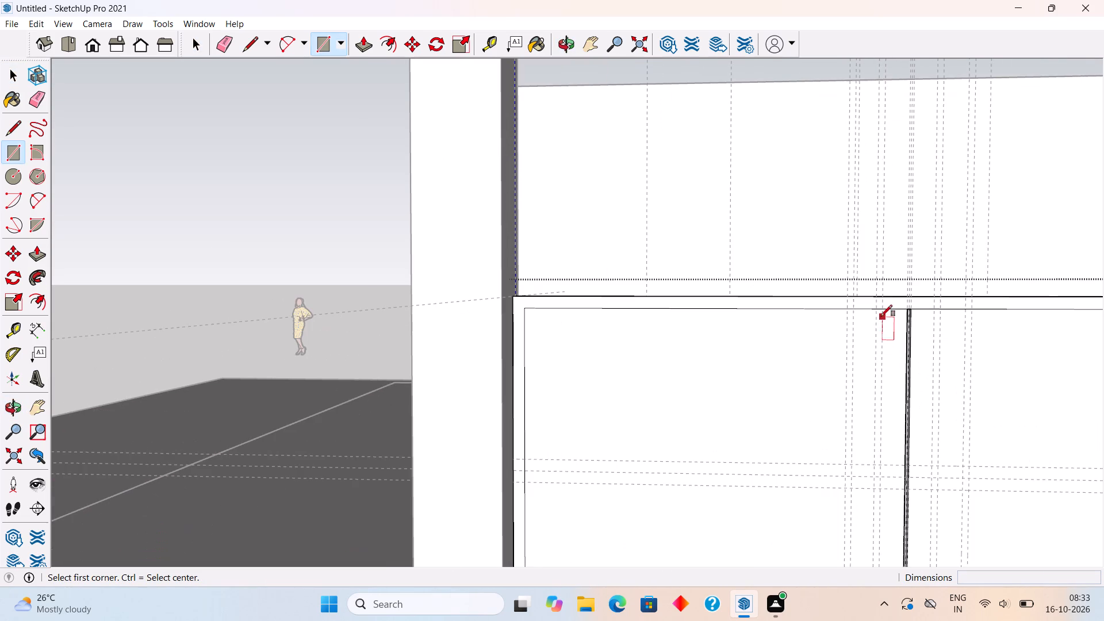
left_click(882, 310)
scroll(882, 310, "down", 7)
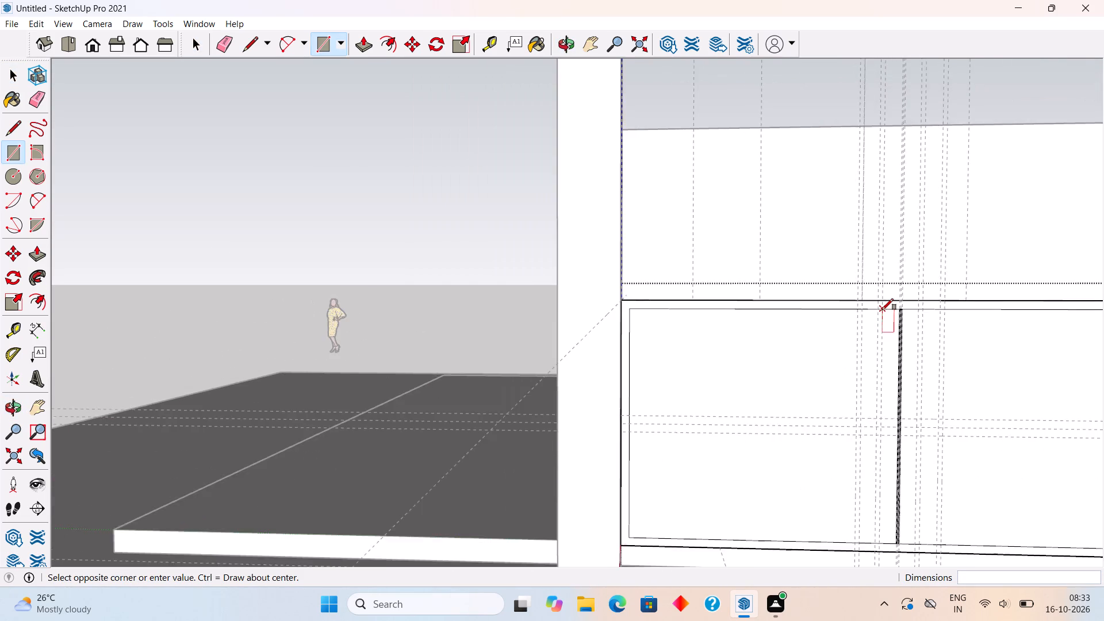
scroll(882, 310, "down", 3)
scroll(868, 455, "up", 14)
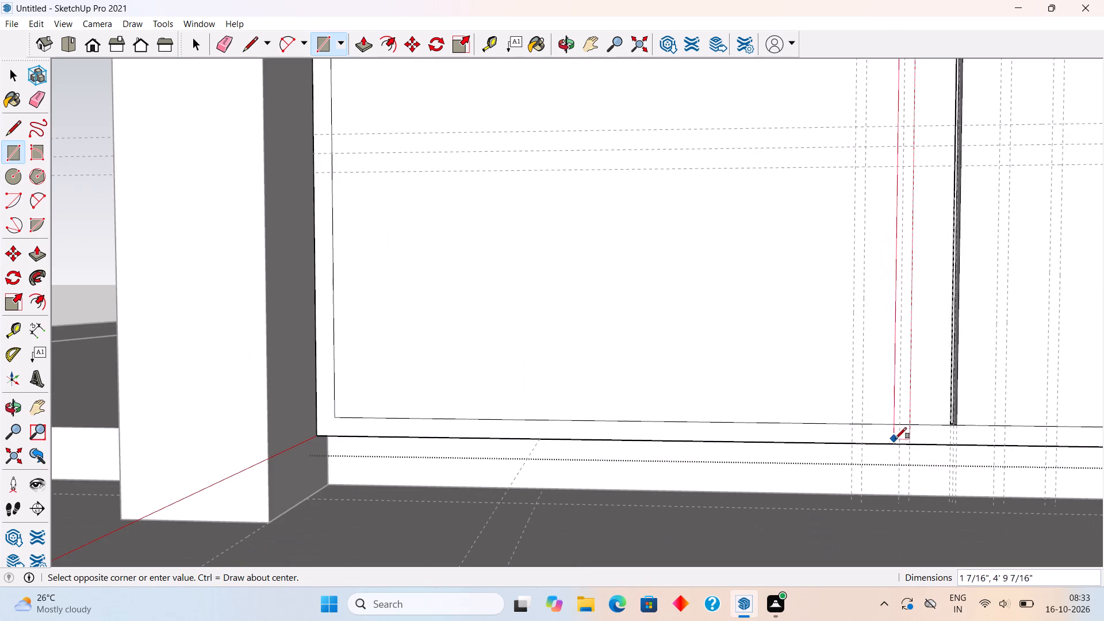
left_click(899, 443)
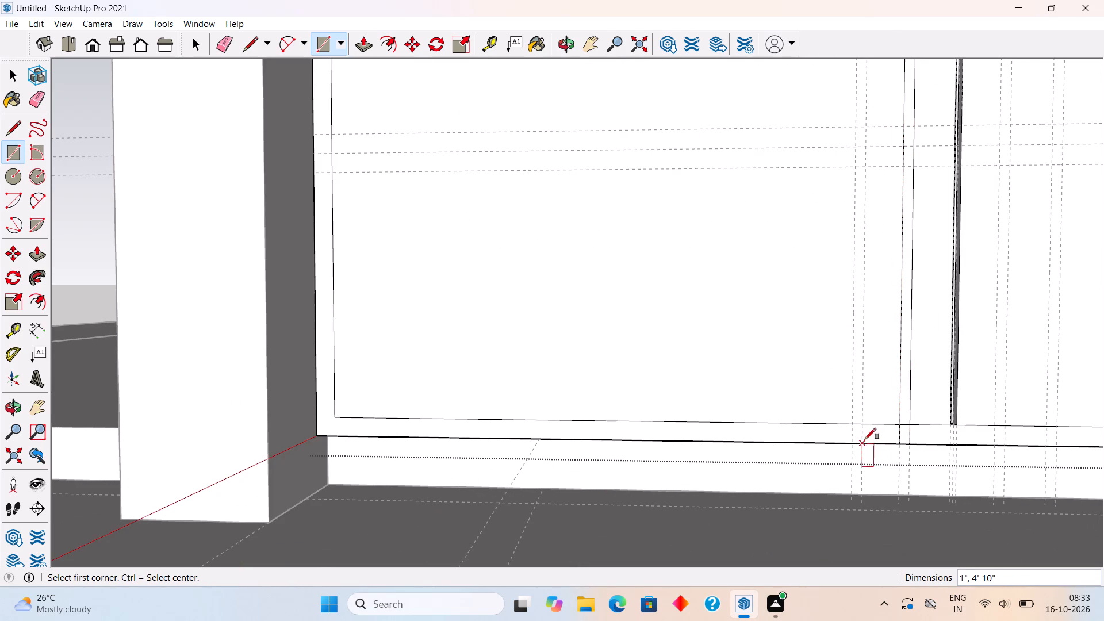
Draw 1" wide rectangles between the remaining vertical guide pairs: one 4' 10" tall on the column side, two about 4' 8" tall beyond the middle groove.
left_click(862, 444)
scroll(852, 358, "down", 9)
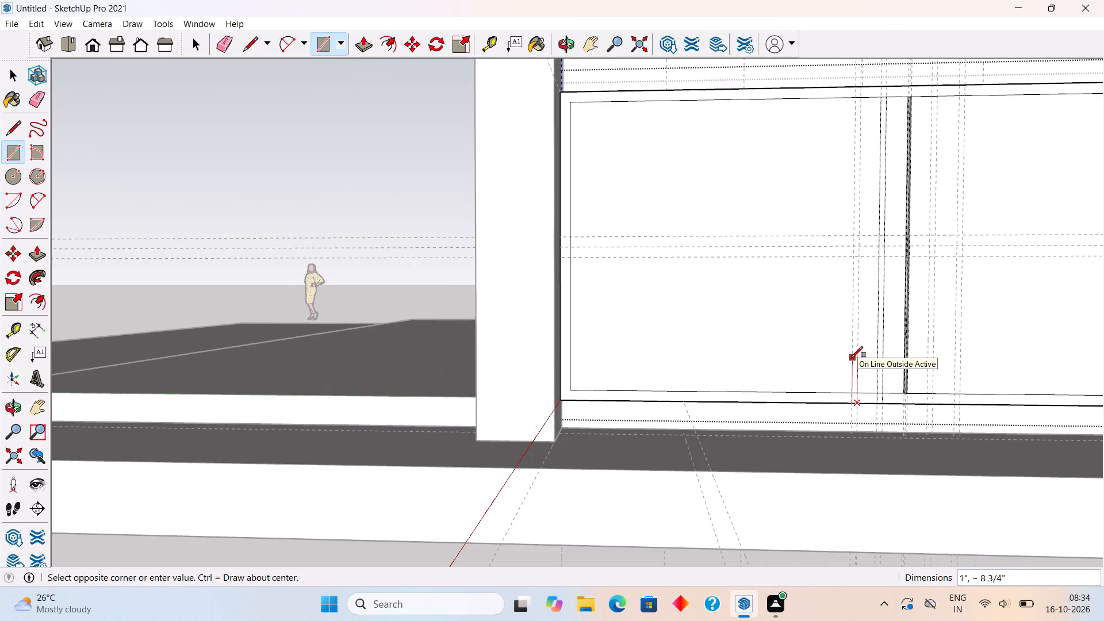
scroll(874, 183, "up", 6)
scroll(852, 131, "up", 2)
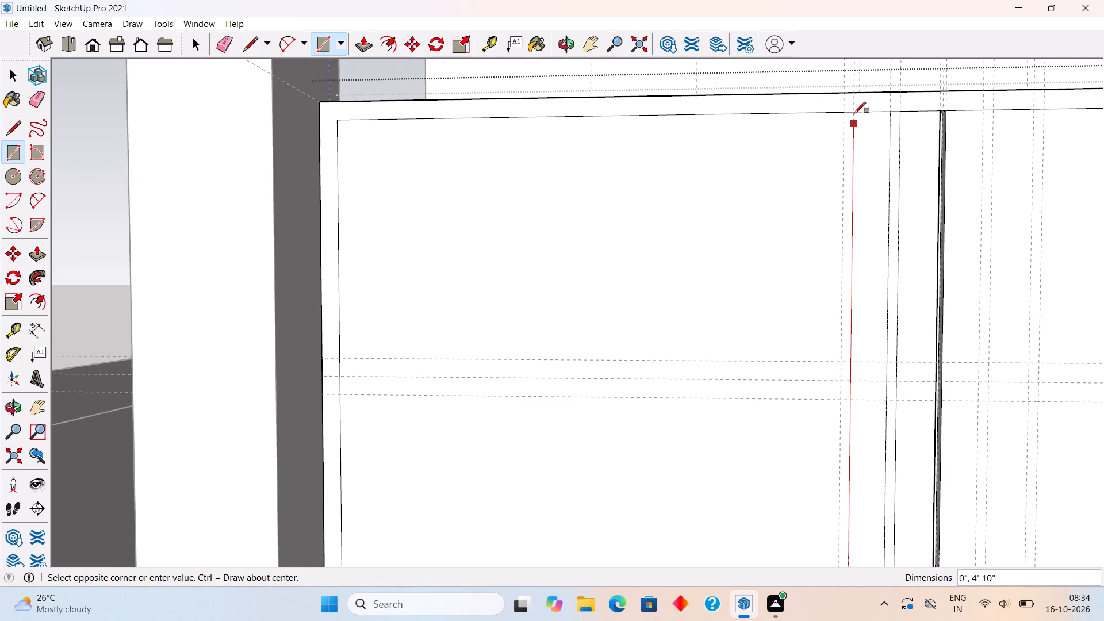
left_click(845, 113)
scroll(750, 137, "down", 4)
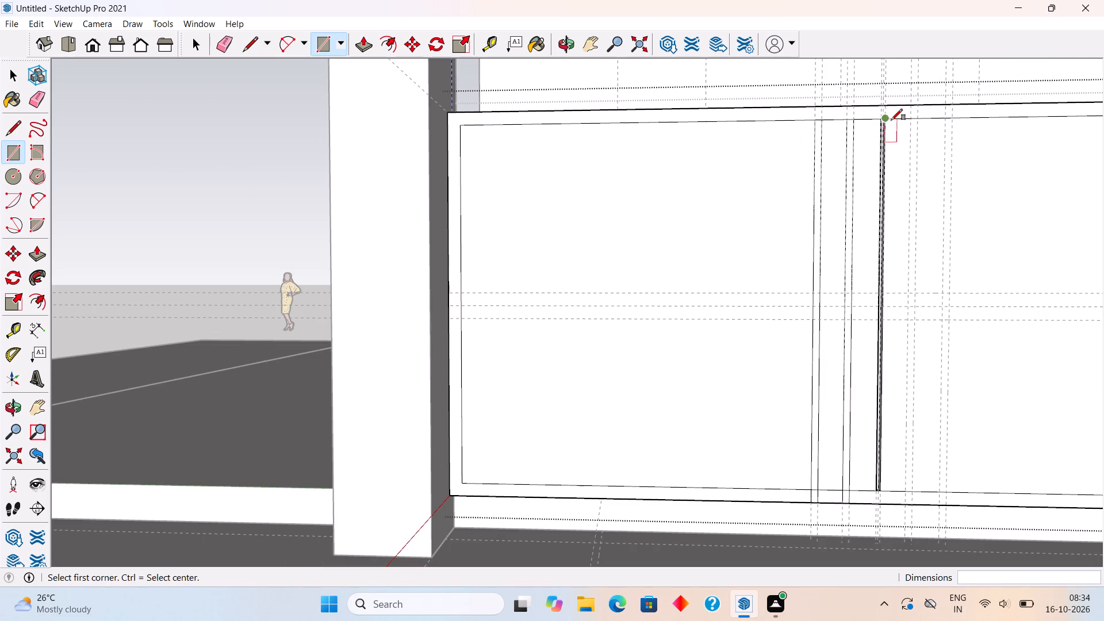
left_click(913, 119)
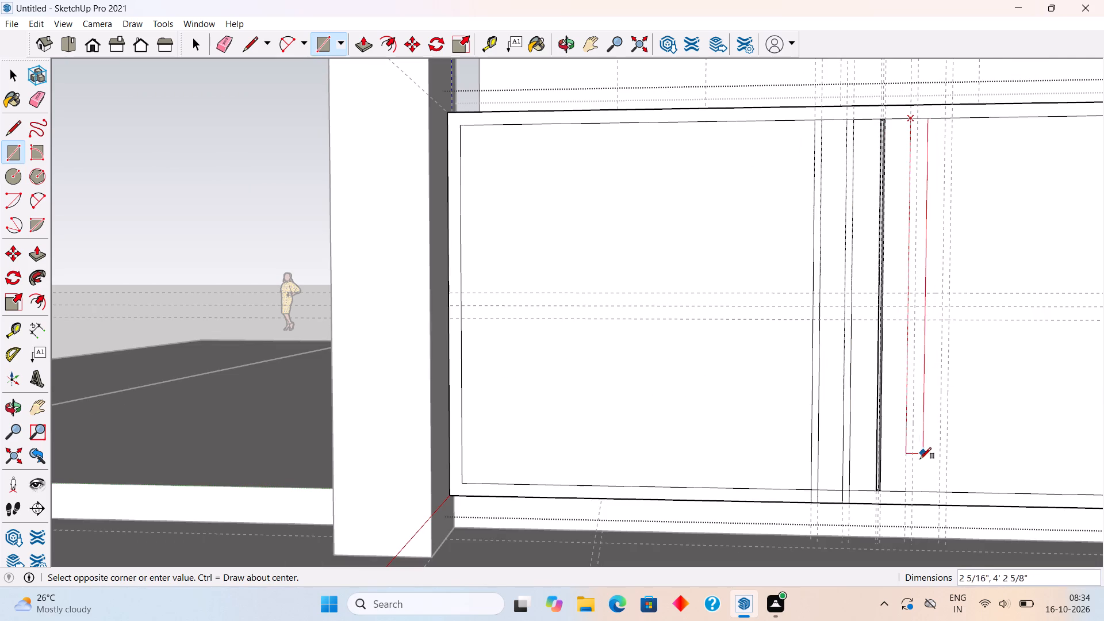
left_click(913, 488)
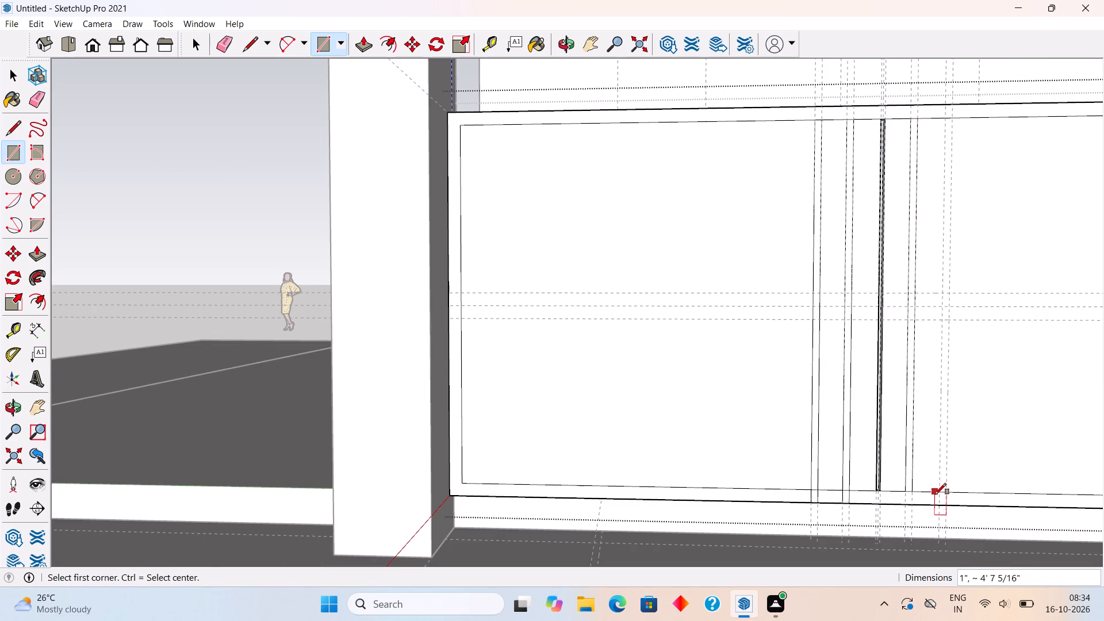
left_click(937, 494)
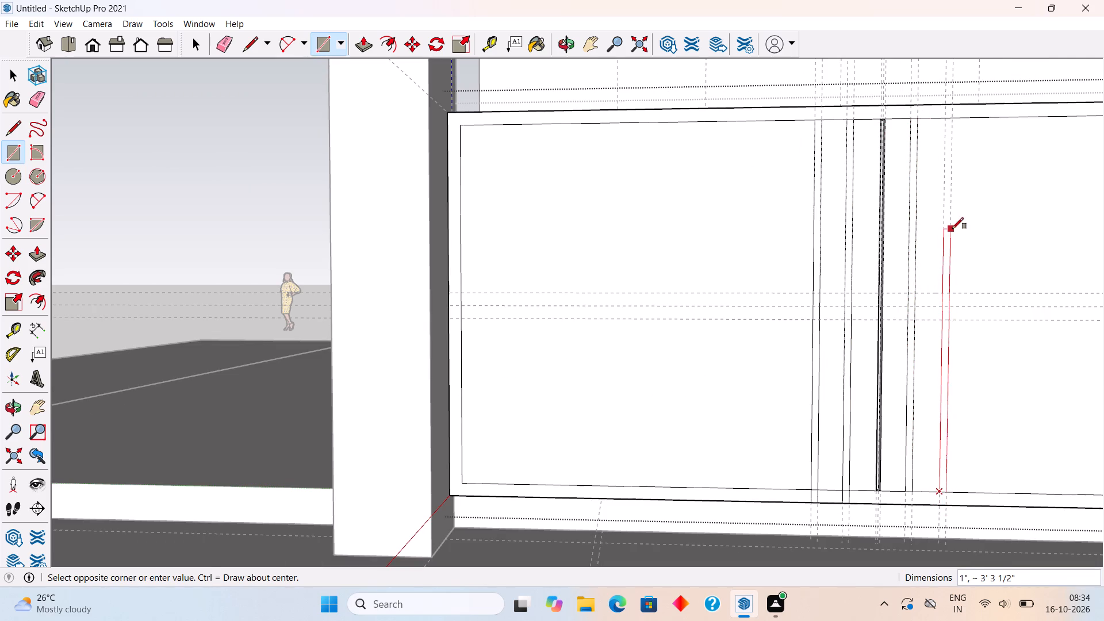
left_click(952, 119)
Push the four narrow vertical strips on both sides of the middle groove 1" inward.
key("space")
type("p")
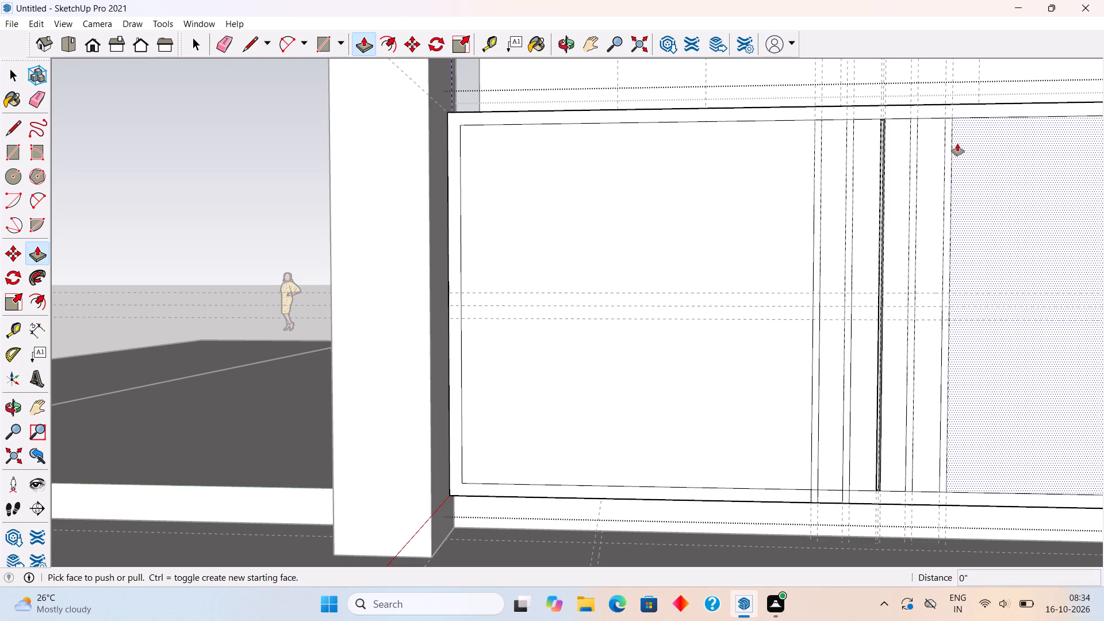
scroll(954, 167, "up", 3)
left_click(949, 181)
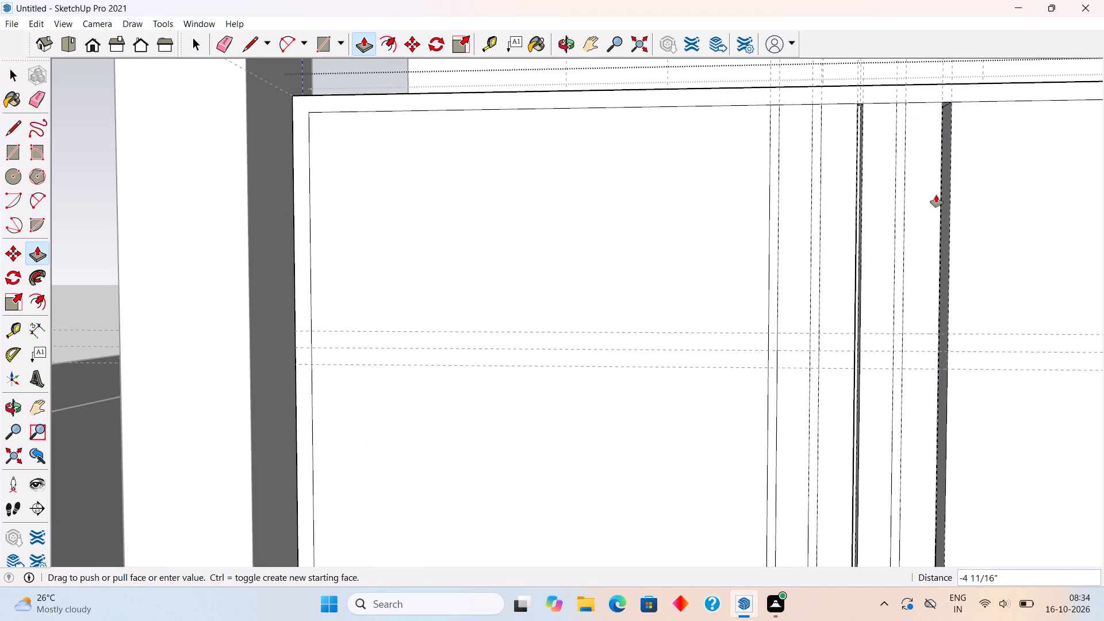
type("1\"")
key("Return")
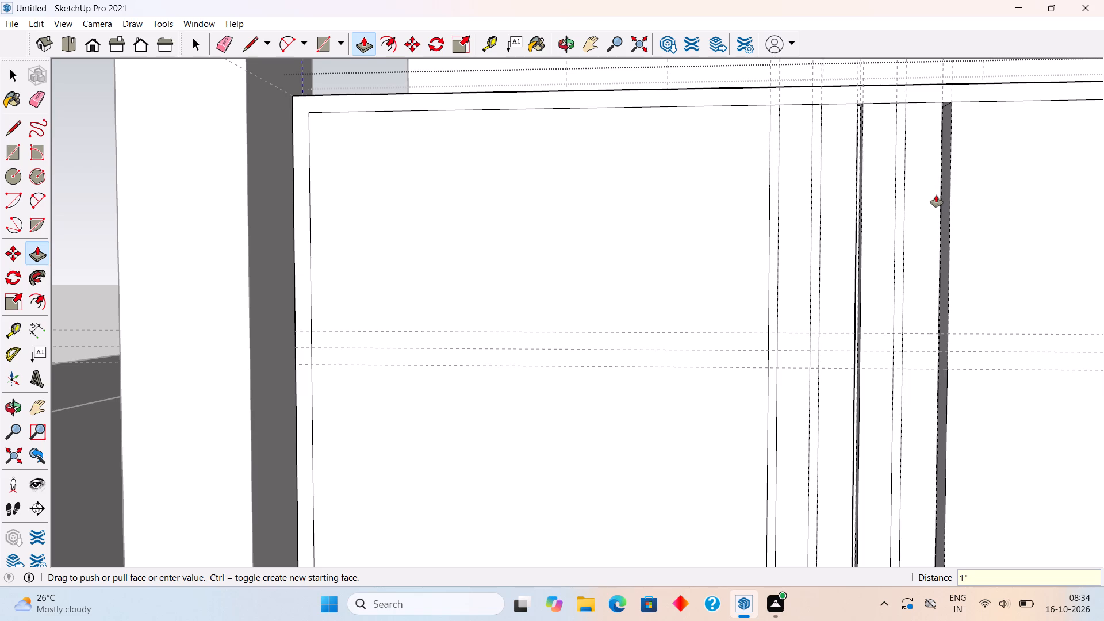
double_click(898, 209)
double_click(815, 273)
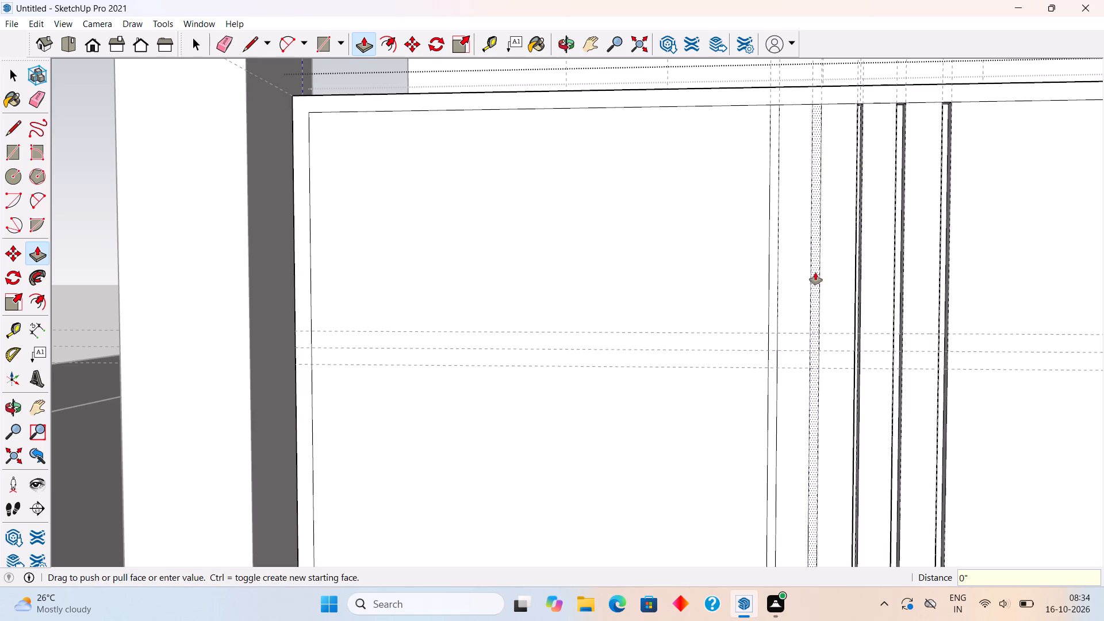
double_click(770, 292)
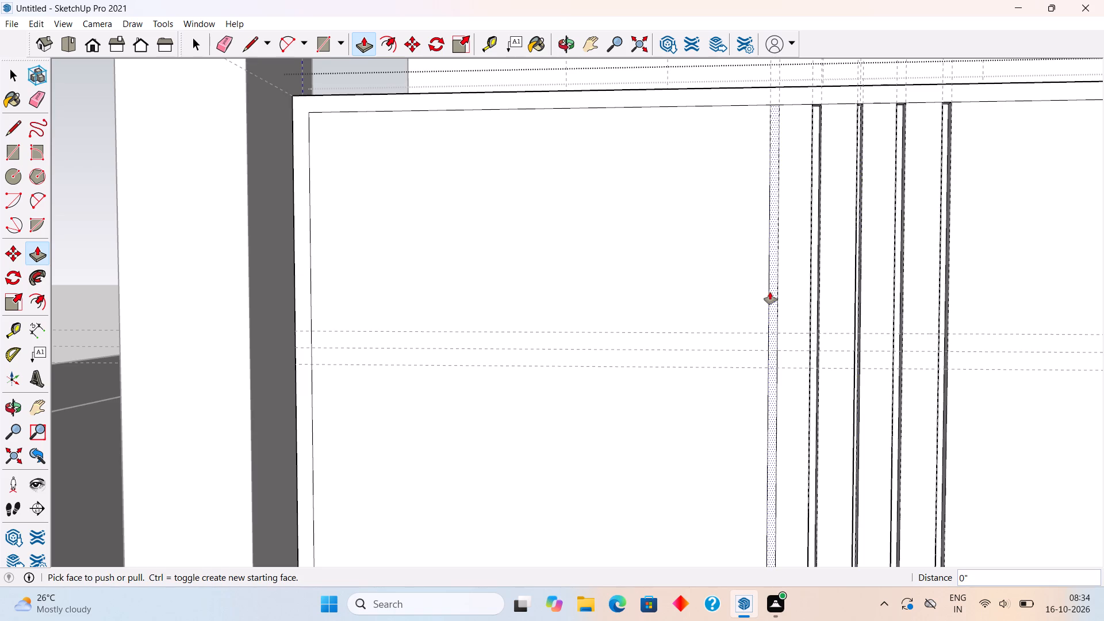
Pull the middle groove's recessed face 1" back outward.
scroll(770, 292, "down", 5)
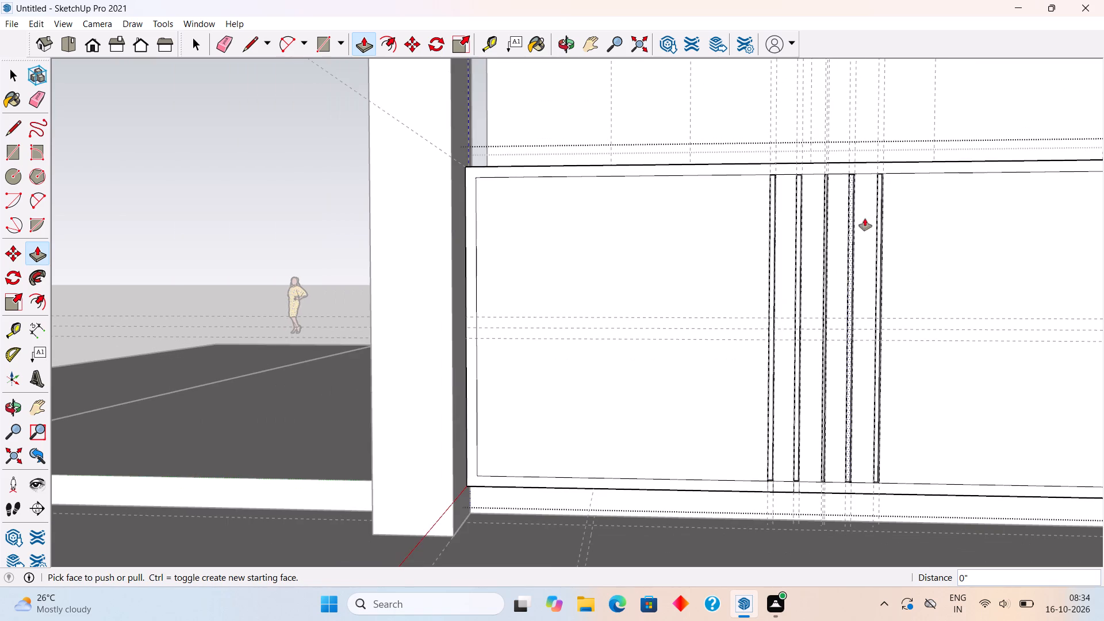
middle_click_drag(865, 218, 869, 347)
scroll(847, 273, "up", 15)
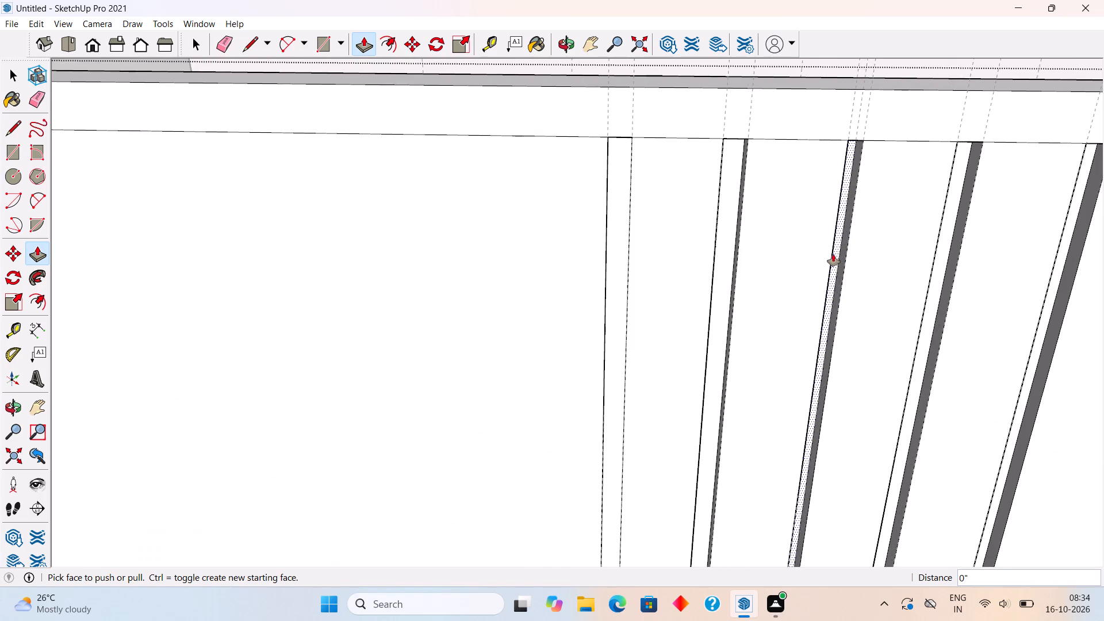
left_click(837, 250)
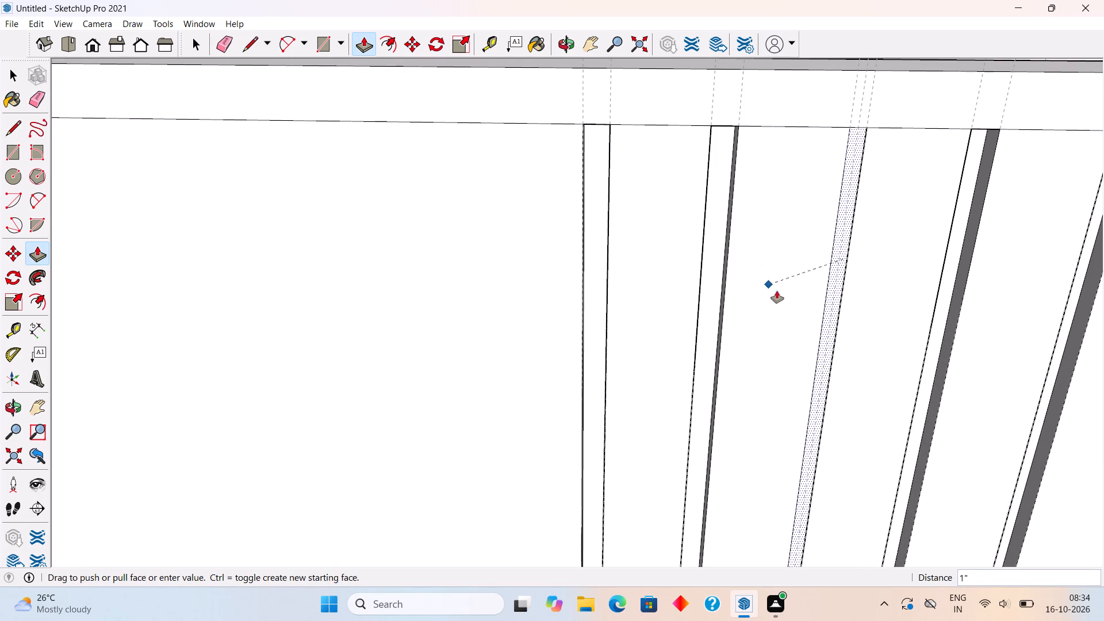
scroll(837, 272, "up", 6)
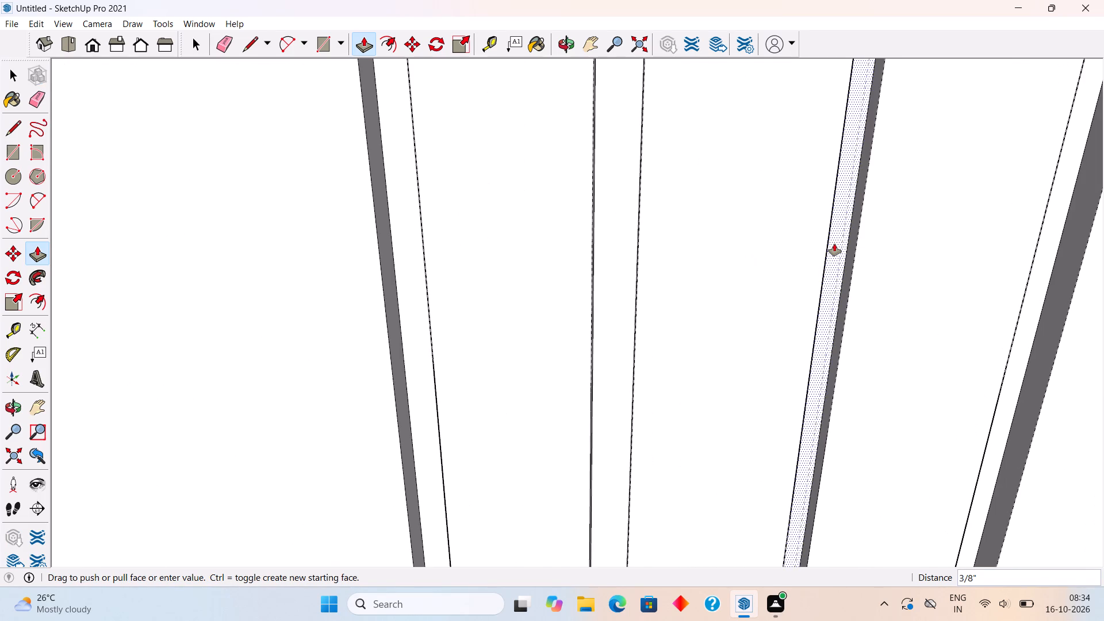
type("1\"")
key("Return")
key("apostrophe")
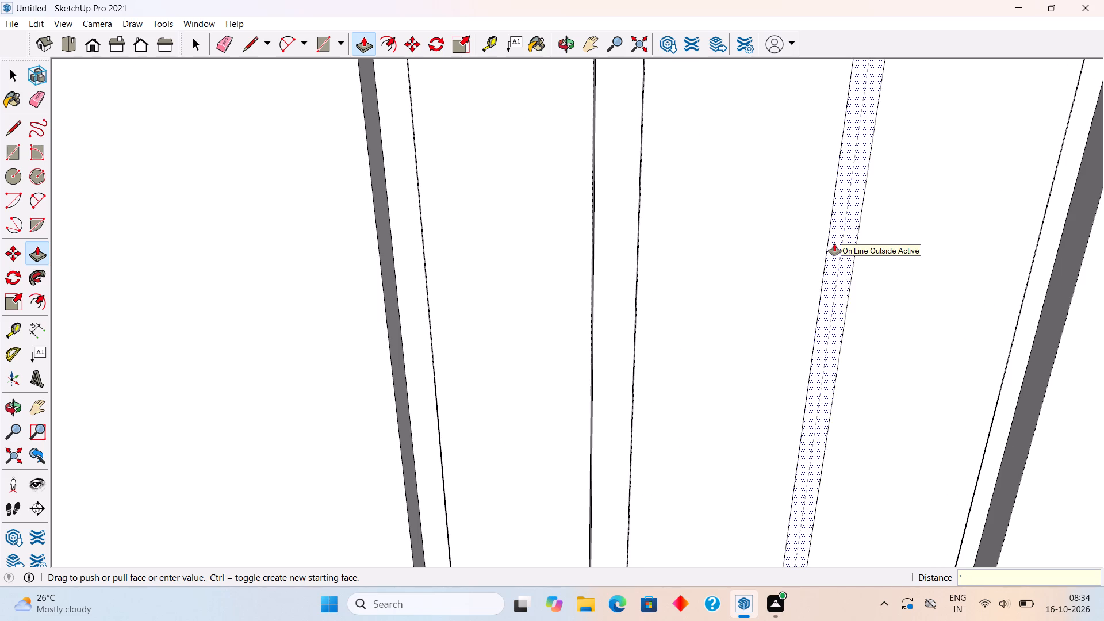
scroll(853, 295, "down", 9)
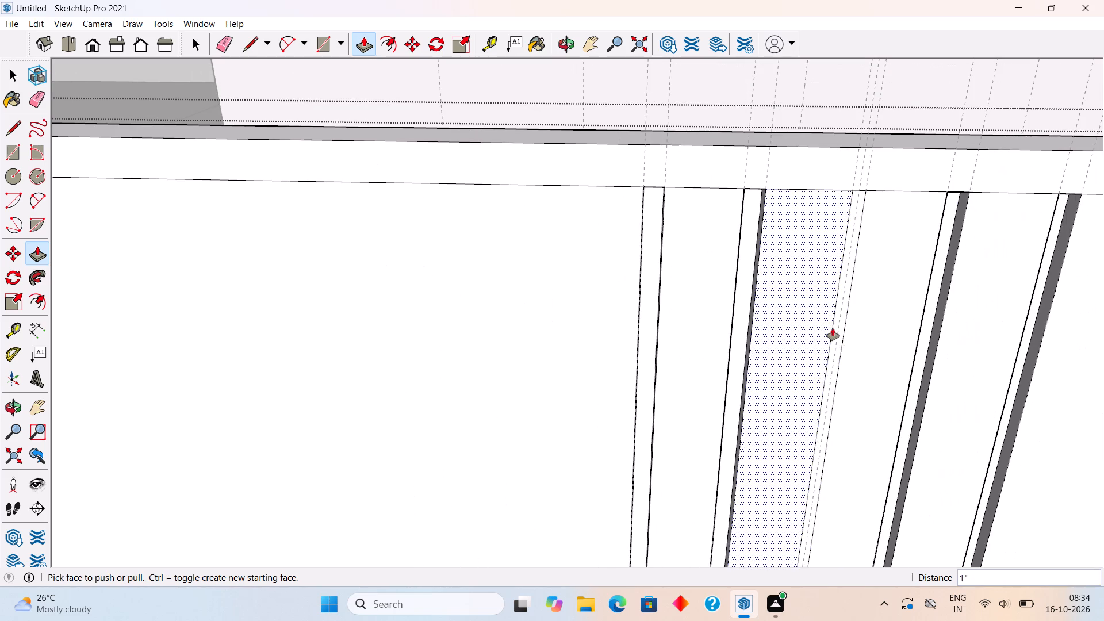
Push the middle vertical strip 2" inward.
left_click(838, 331)
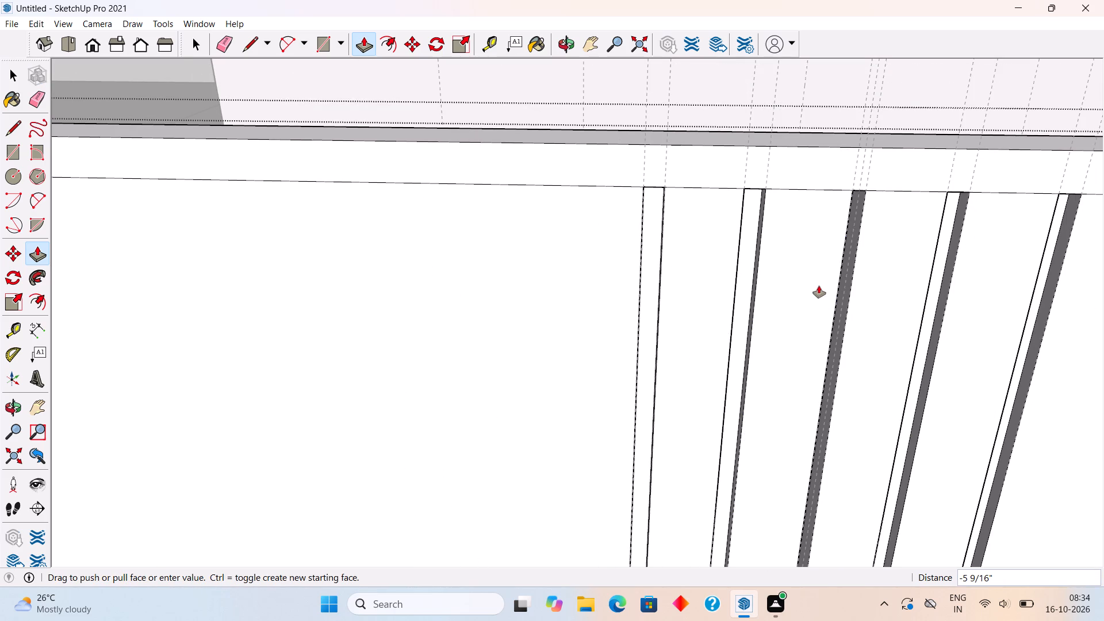
type("2\"")
key("Return")
key("space")
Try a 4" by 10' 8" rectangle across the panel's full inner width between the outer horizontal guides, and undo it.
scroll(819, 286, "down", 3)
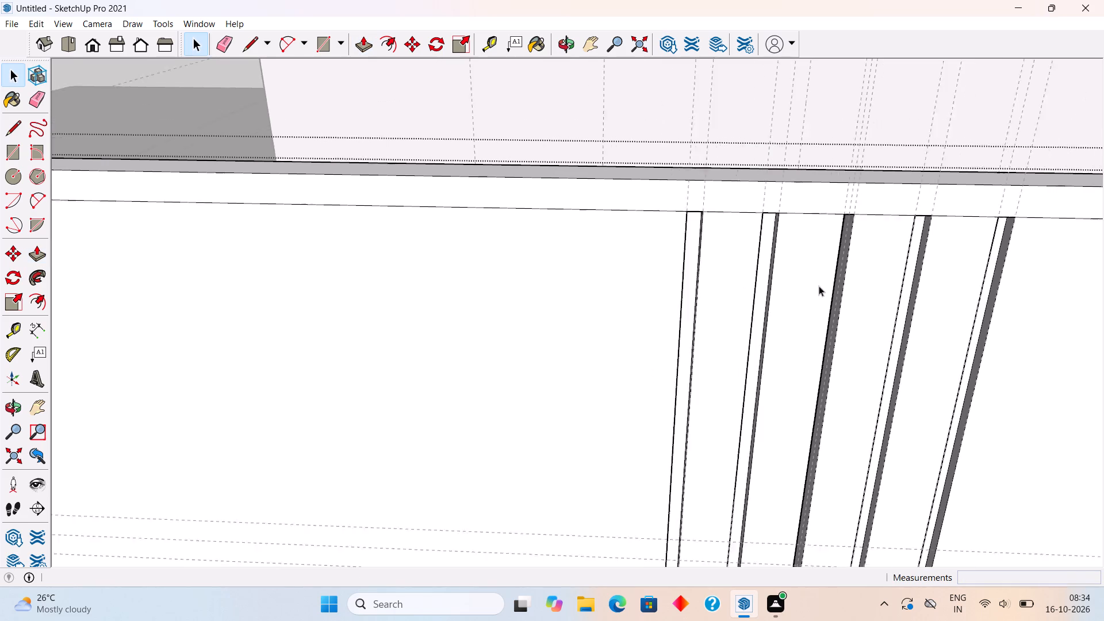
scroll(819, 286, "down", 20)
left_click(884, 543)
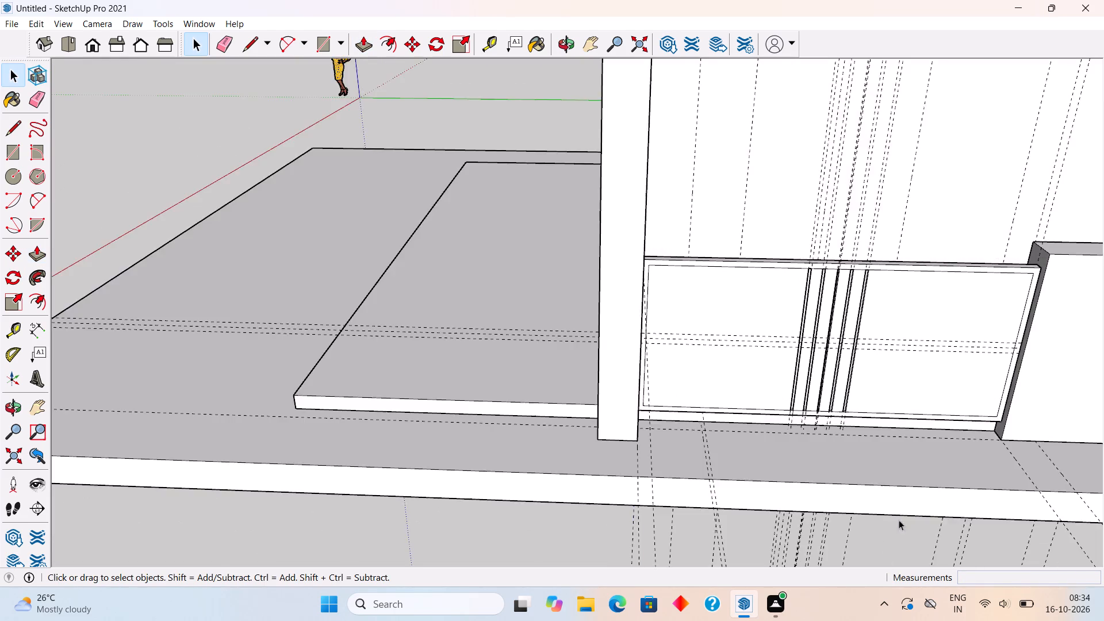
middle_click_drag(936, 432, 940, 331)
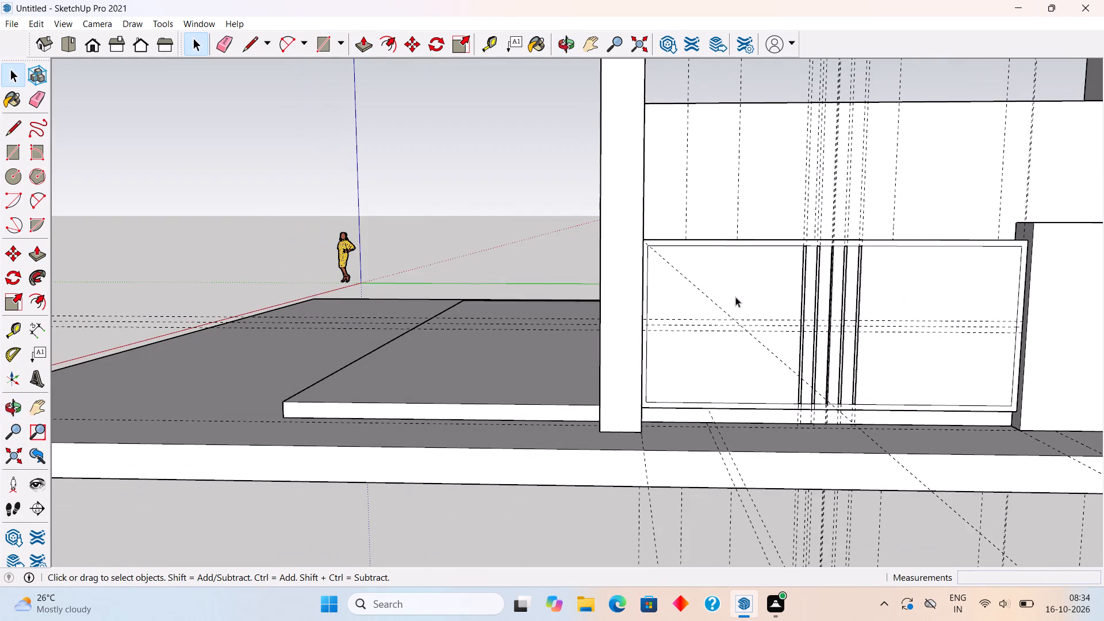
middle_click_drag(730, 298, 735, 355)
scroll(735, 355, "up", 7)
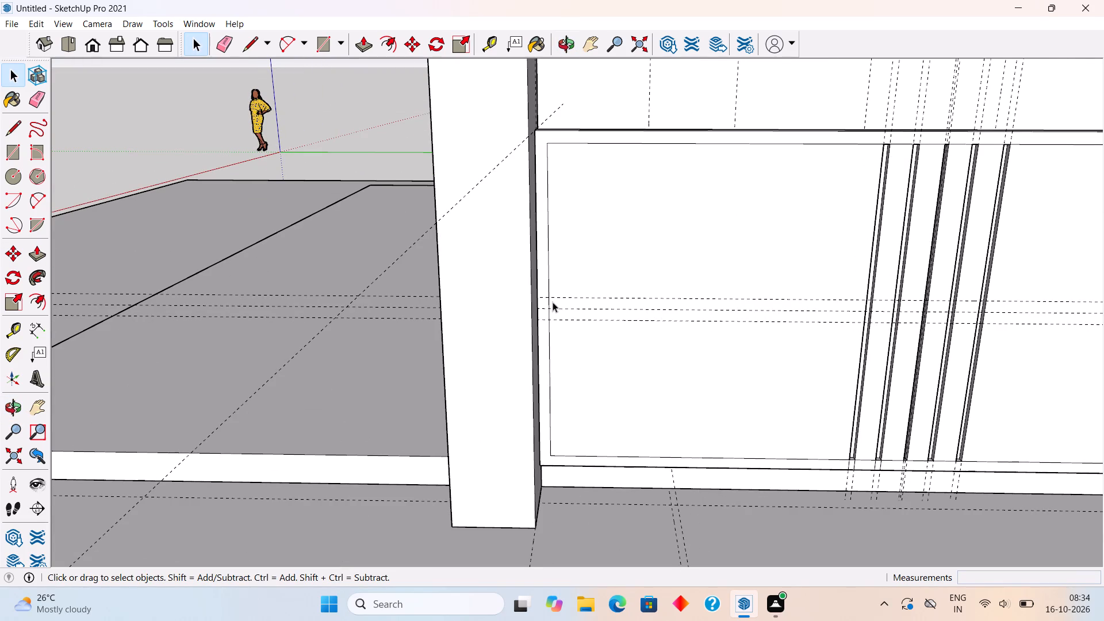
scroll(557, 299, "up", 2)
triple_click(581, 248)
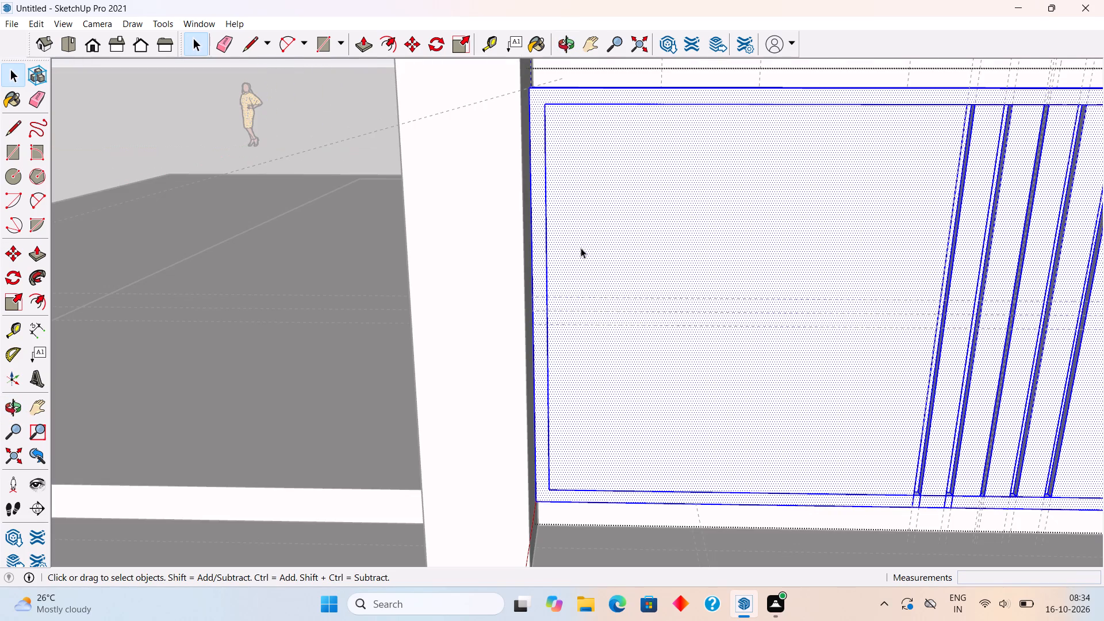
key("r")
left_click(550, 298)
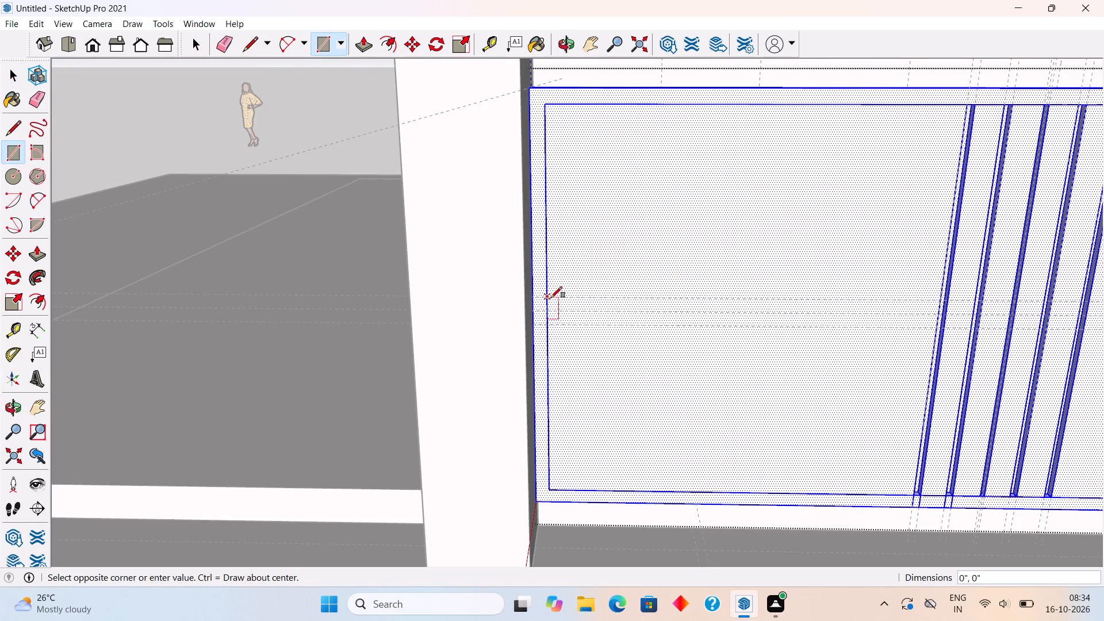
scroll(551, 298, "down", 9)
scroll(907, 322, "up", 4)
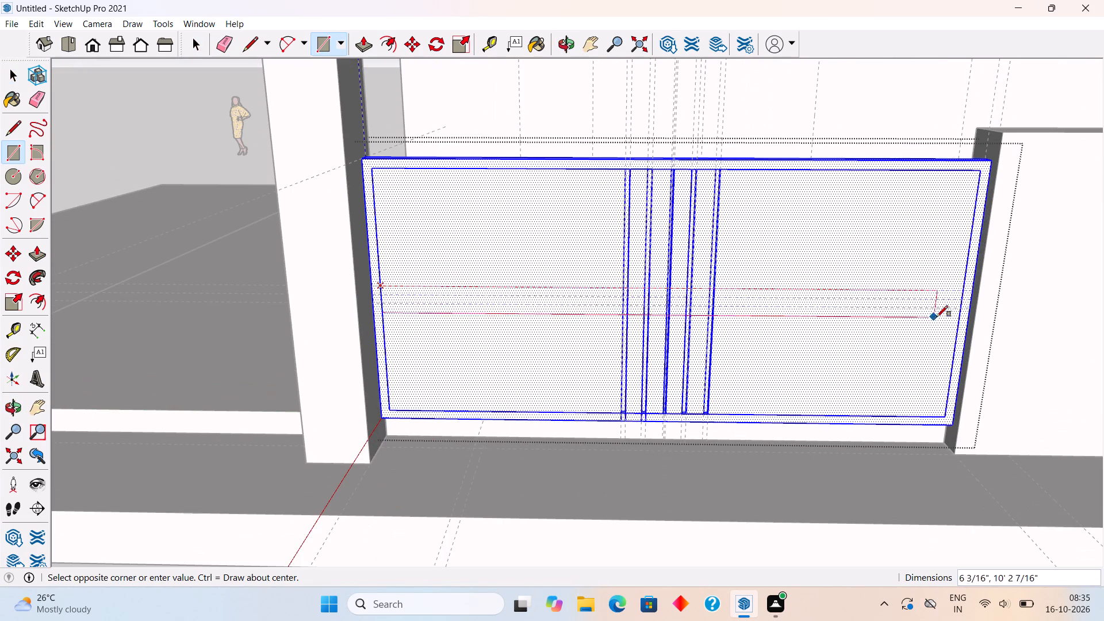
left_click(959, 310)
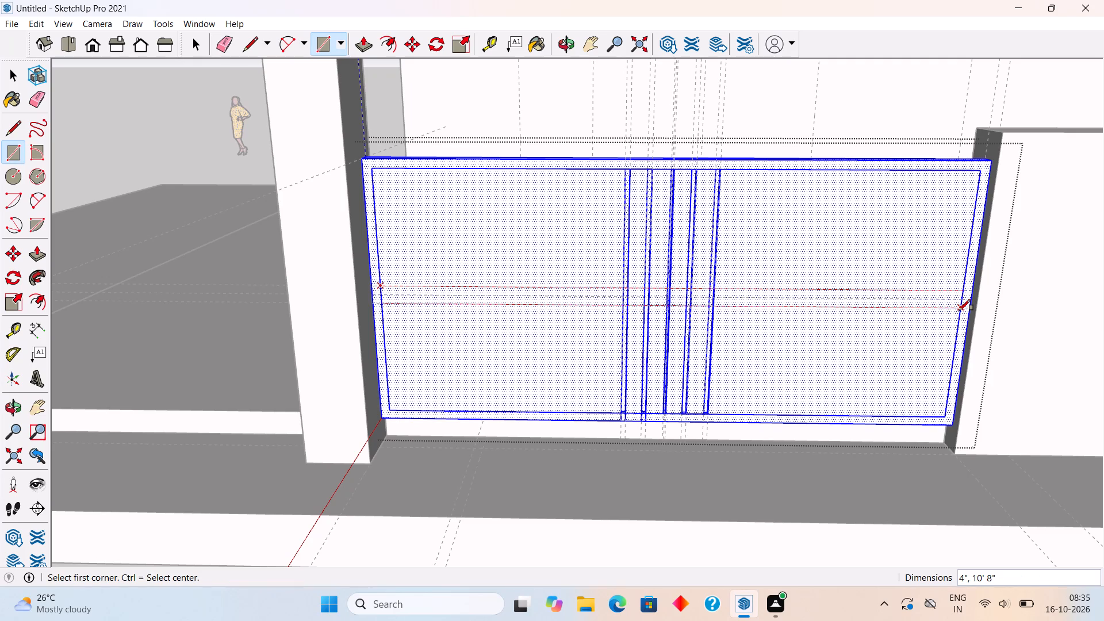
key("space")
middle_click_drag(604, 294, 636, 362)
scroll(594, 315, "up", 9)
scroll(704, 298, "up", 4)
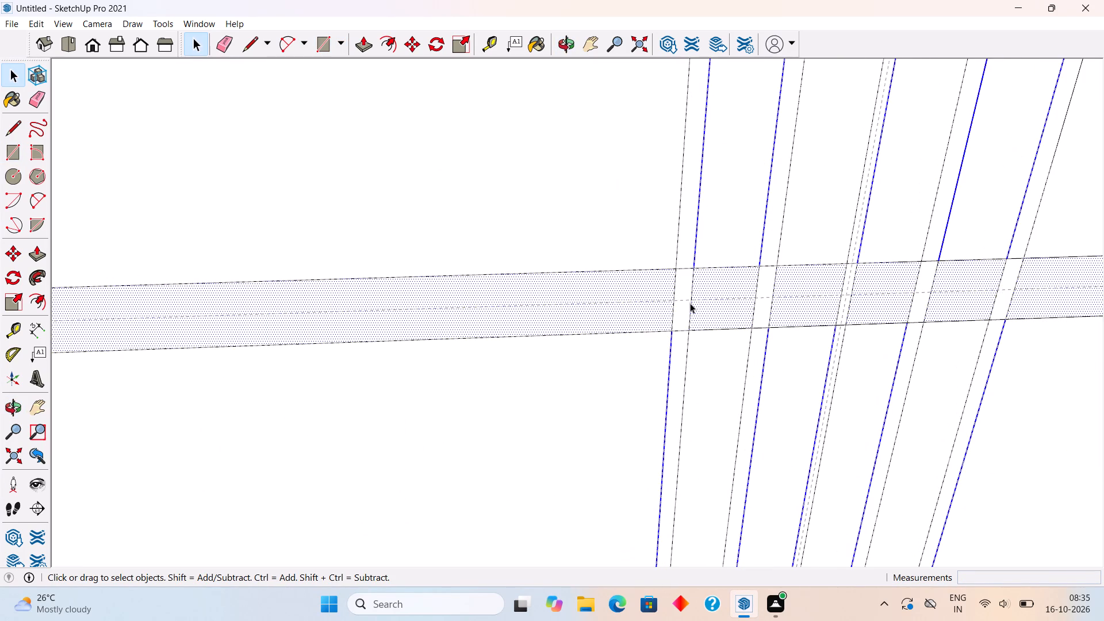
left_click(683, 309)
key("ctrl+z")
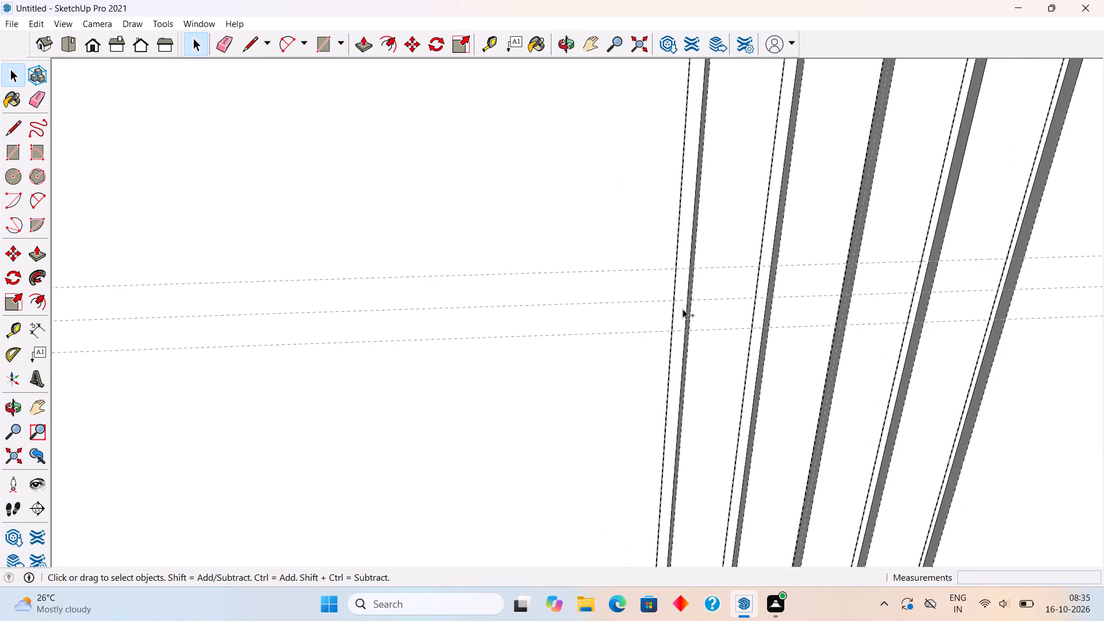
Draw a 4" by 4' 6" rectangle between the outer horizontal guides, from the frame's left inner edge to the first vertical groove.
scroll(683, 309, "down", 6)
key("r")
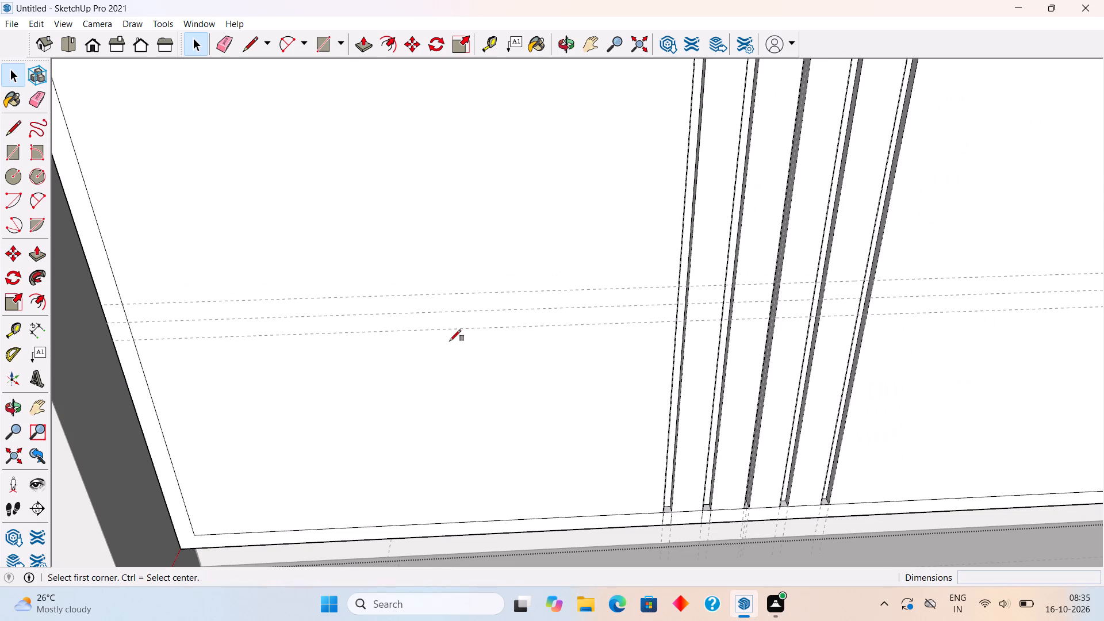
left_click(120, 302)
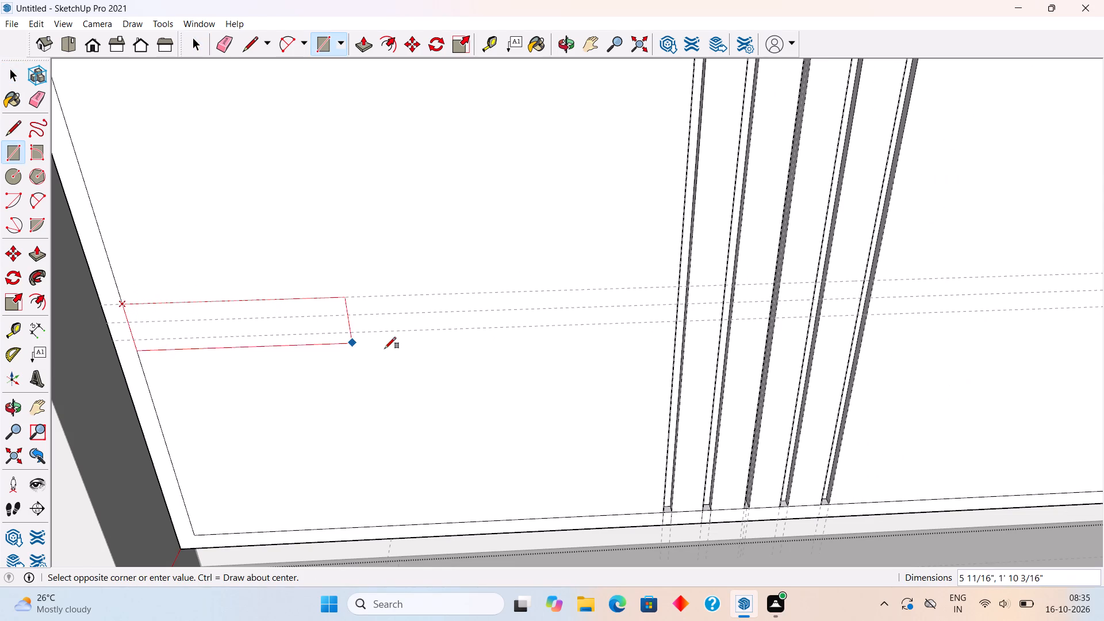
left_click(673, 320)
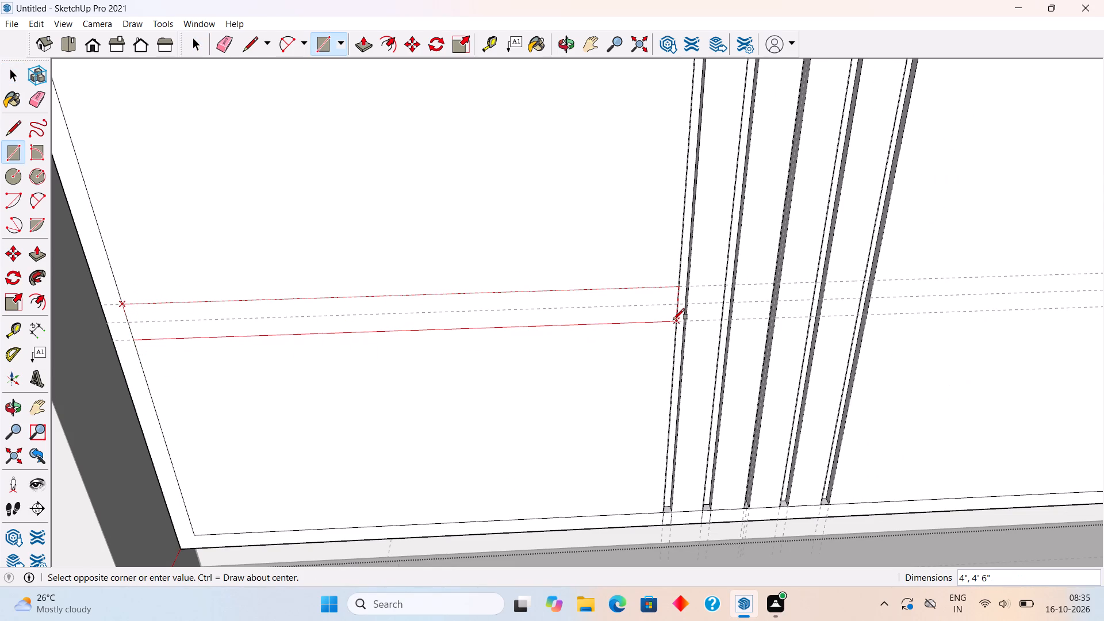
Draw 4" high rectangles between the outer horizontal guides in the four gaps between the five vertical grooves.
left_click(687, 285)
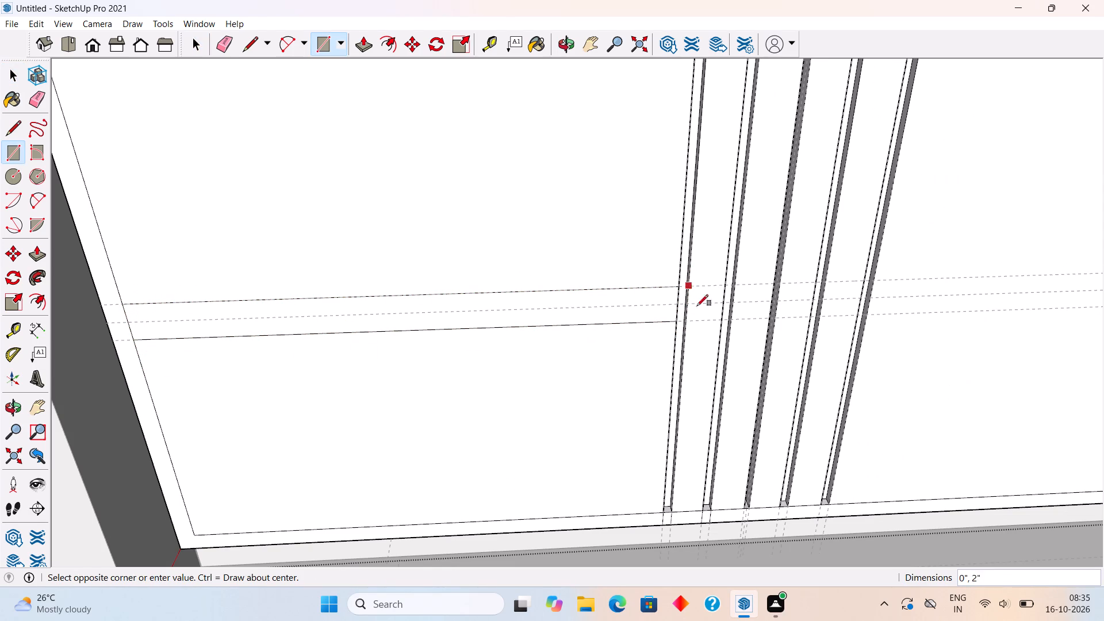
left_click(722, 321)
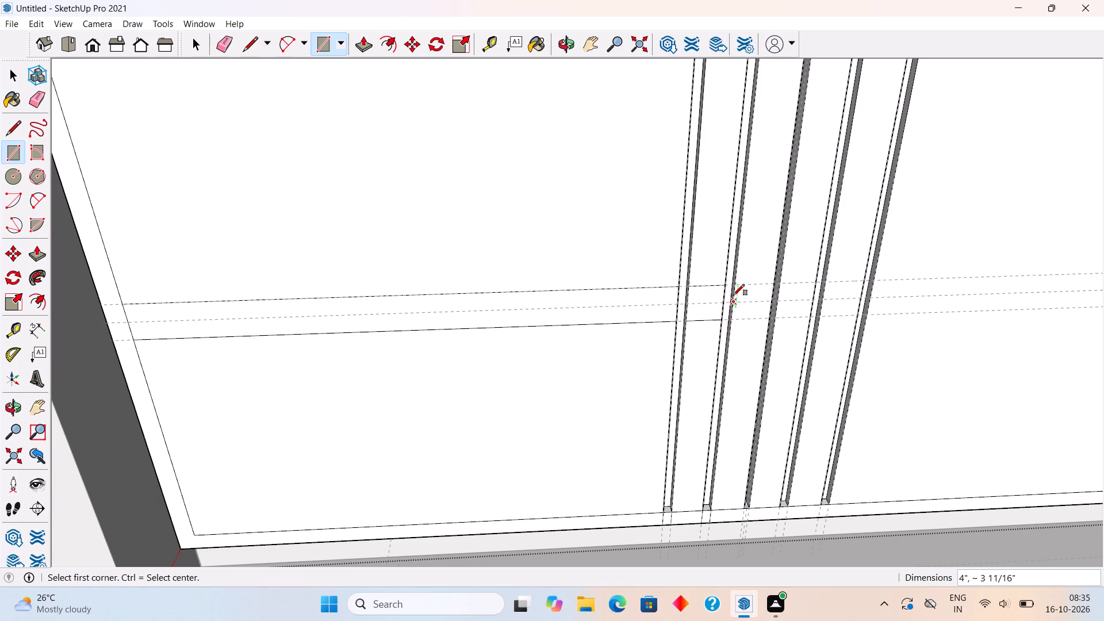
left_click(737, 285)
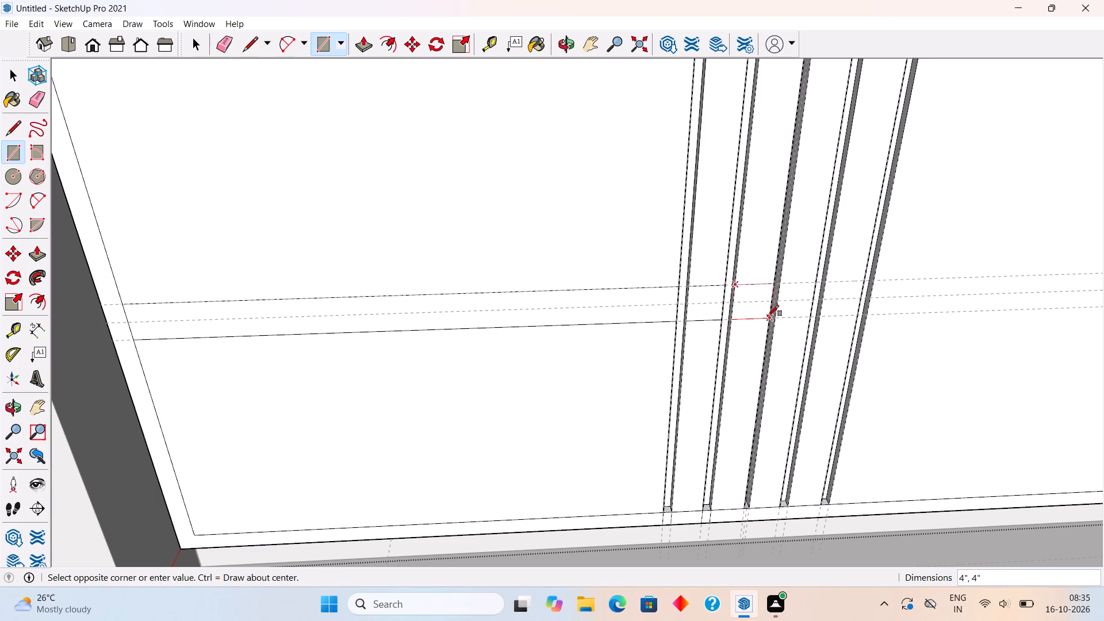
left_click(768, 316)
left_click(783, 283)
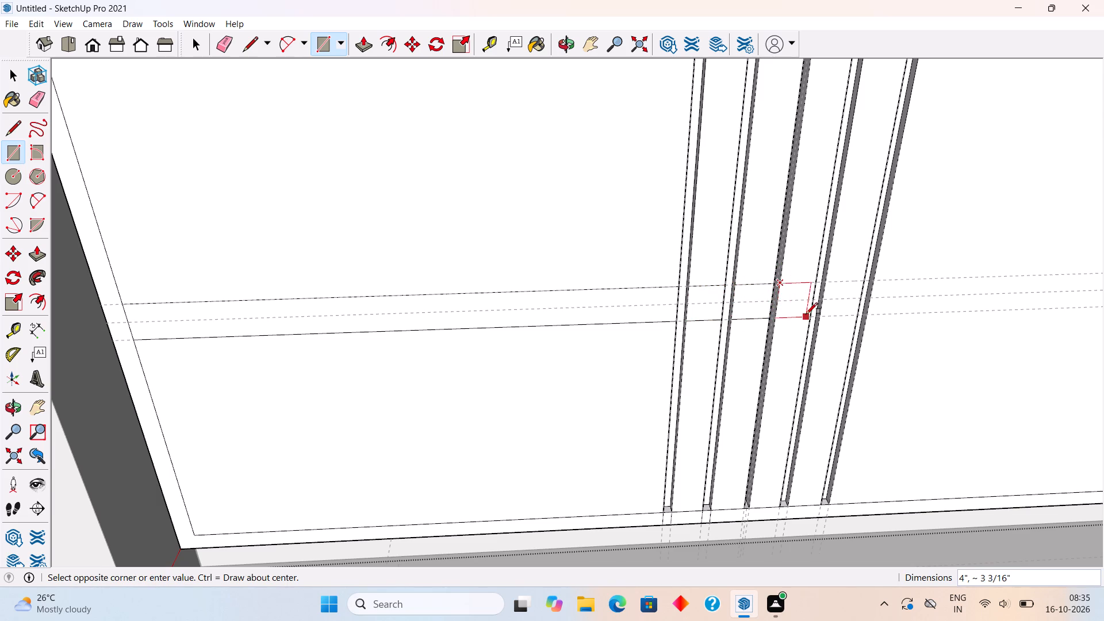
left_click(810, 316)
left_click(827, 281)
left_click(857, 316)
Draw a 4" by 4' 6" rectangle between the outer horizontal guides, from the last vertical groove to the frame's right inner edge.
scroll(730, 322, "down", 5)
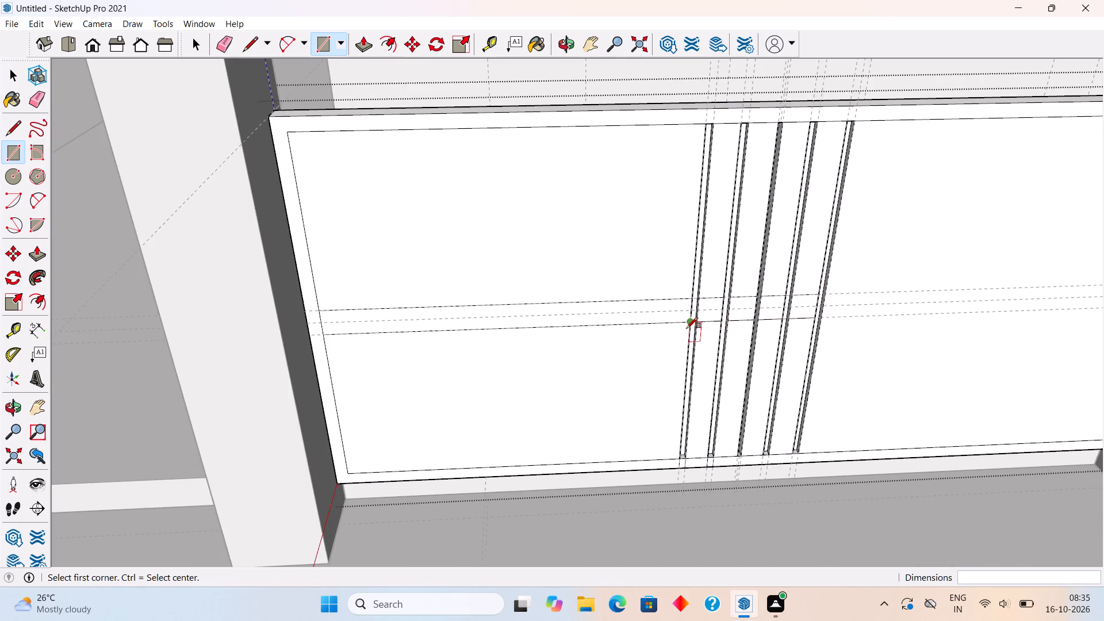
scroll(687, 328, "down", 5)
scroll(1053, 319, "up", 5)
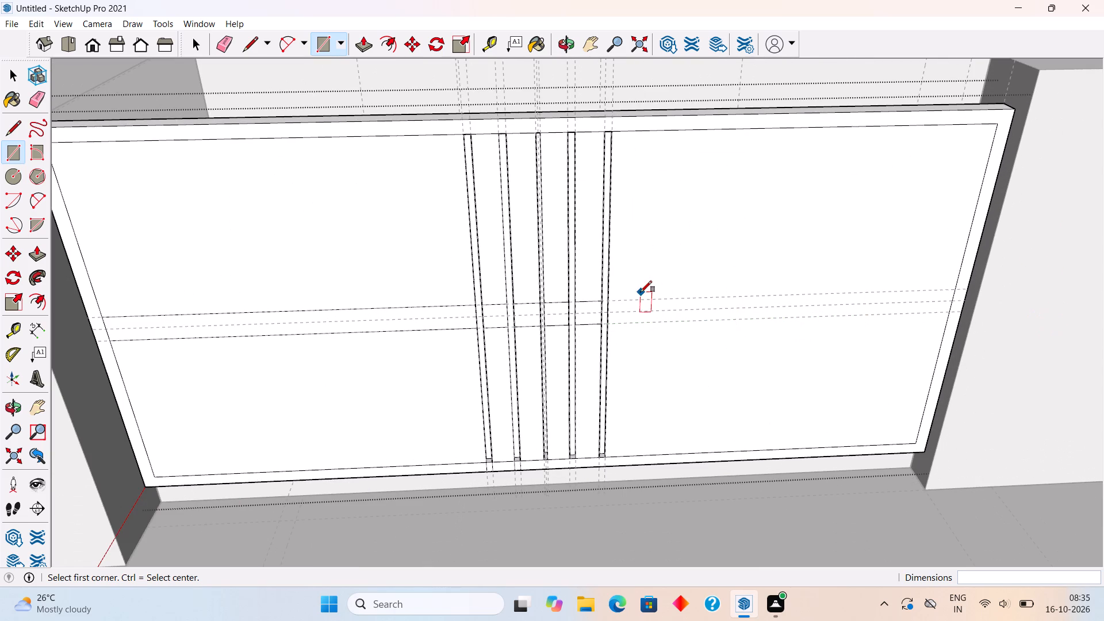
left_click(610, 304)
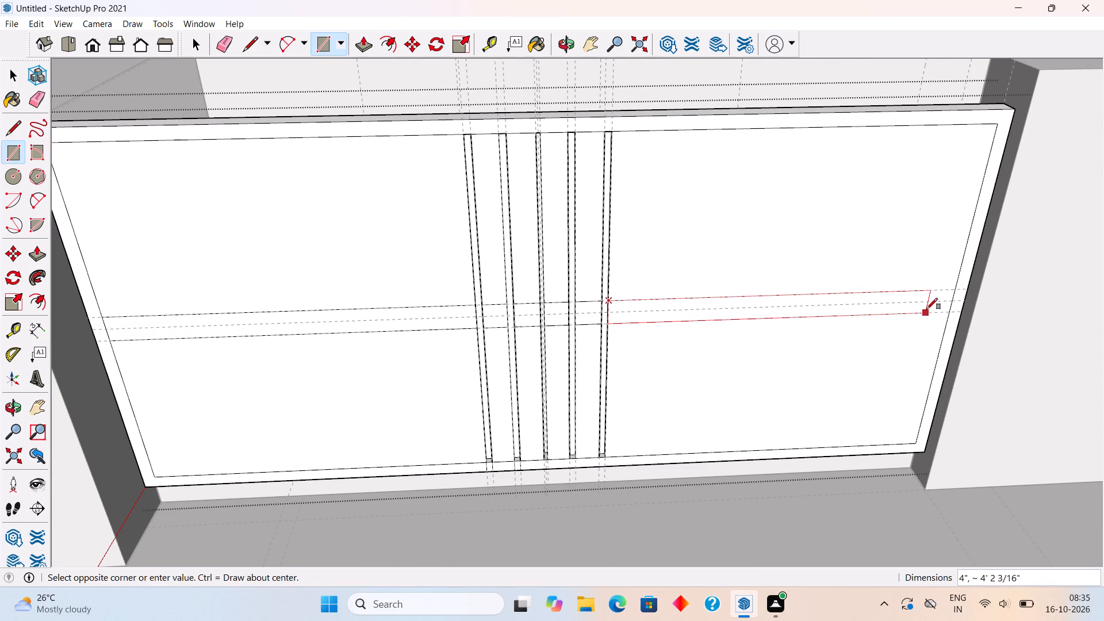
left_click(950, 312)
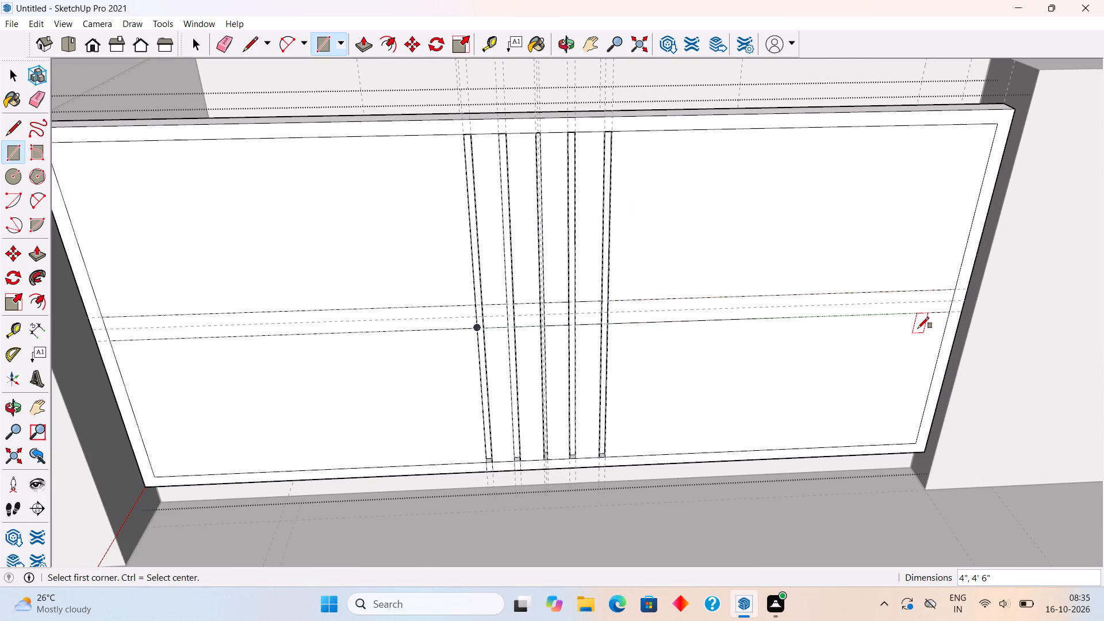
Push all six segments of the horizontal band inward, using a distance of 2".
key("p")
left_click(911, 310)
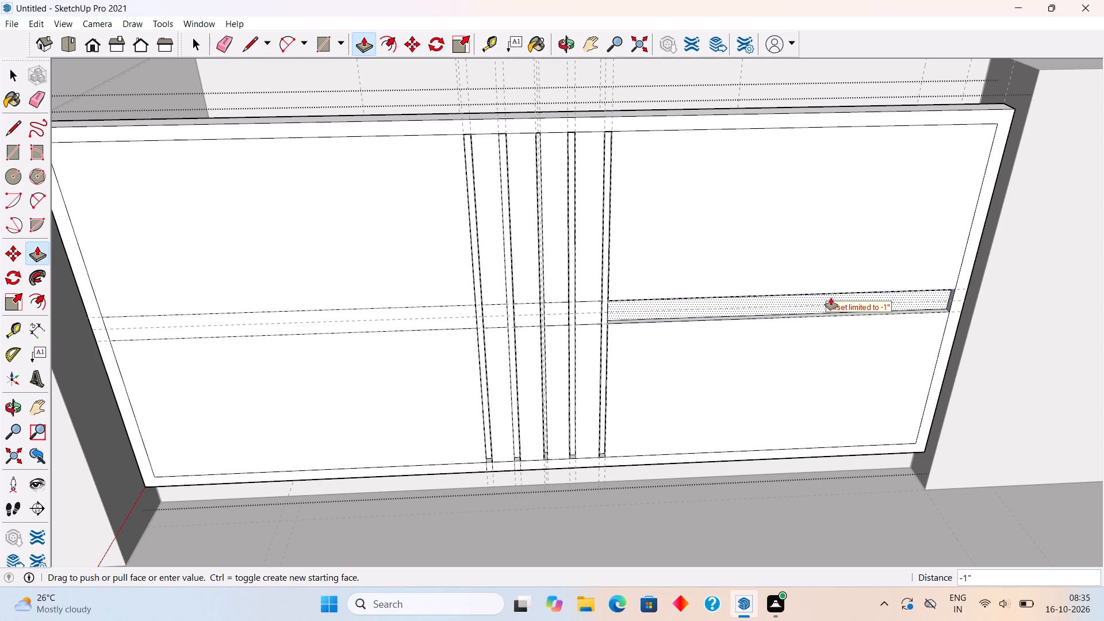
type("2\"")
key("Return")
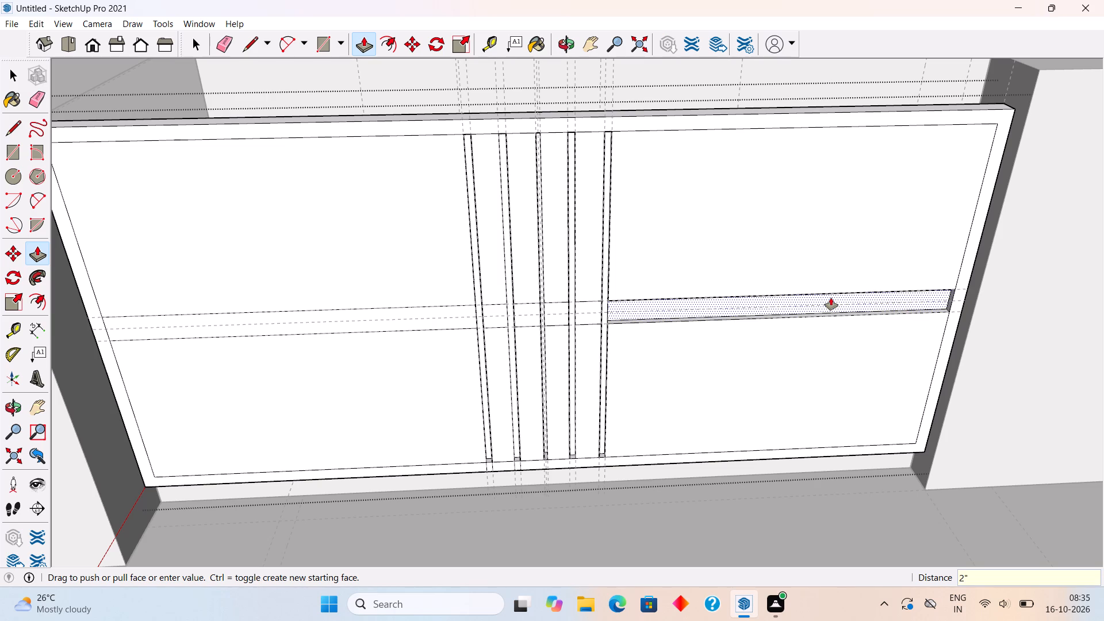
double_click(585, 313)
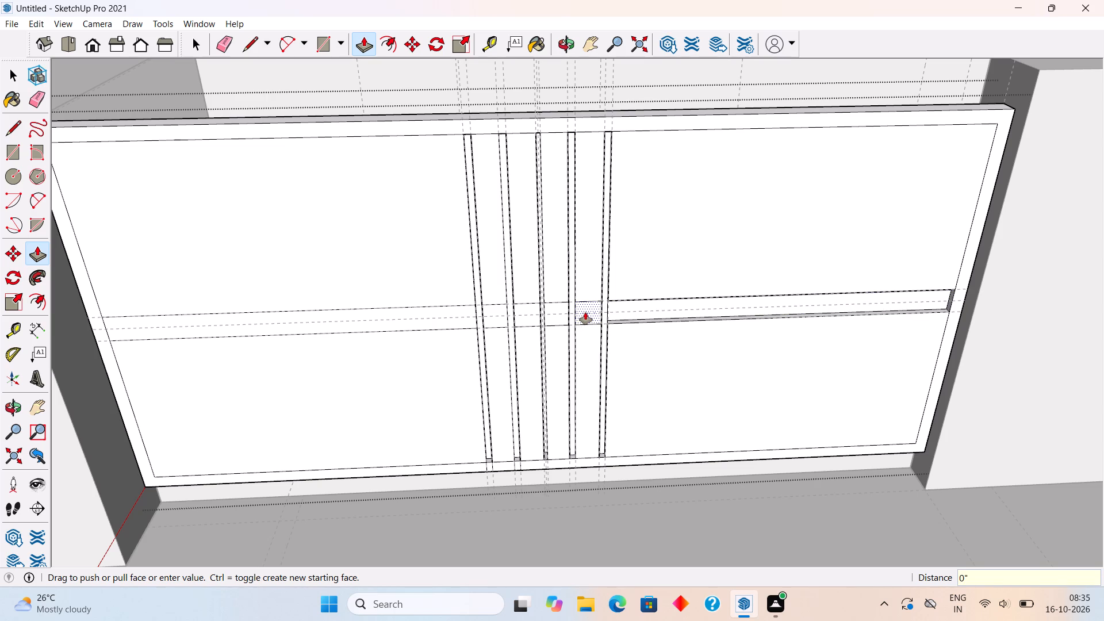
double_click(561, 314)
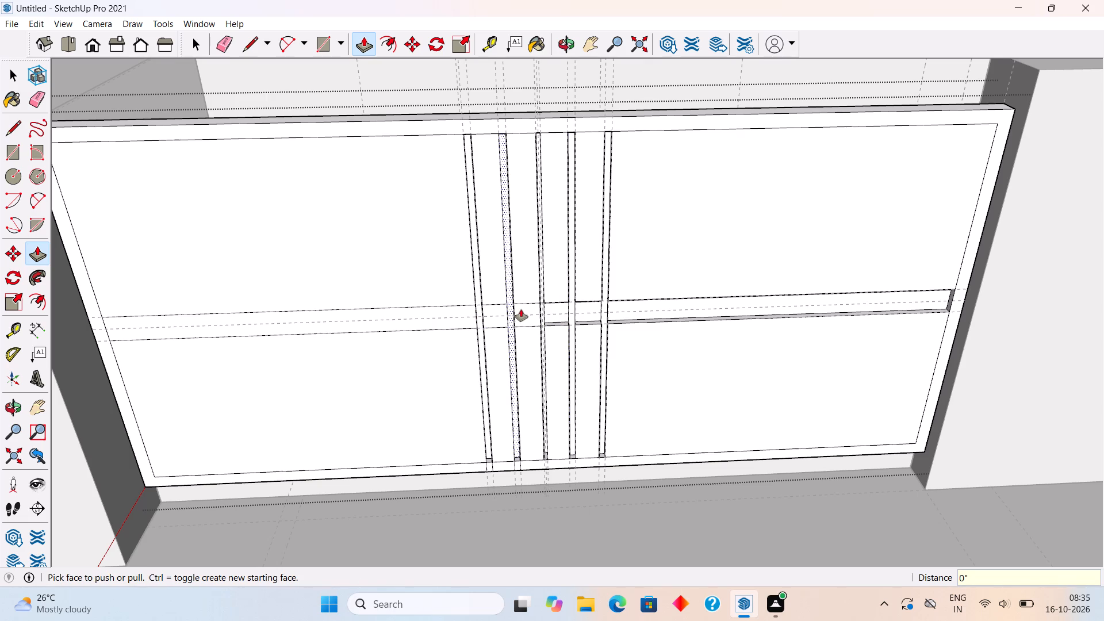
double_click(522, 309)
double_click(501, 314)
double_click(435, 317)
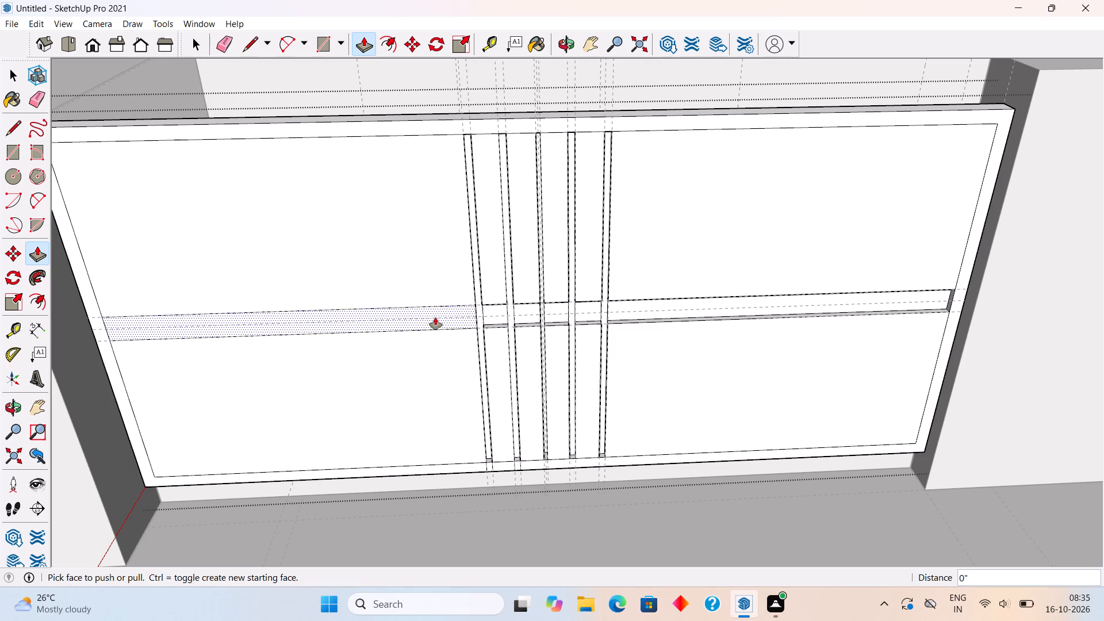
scroll(489, 378, "down", 9)
key("space")
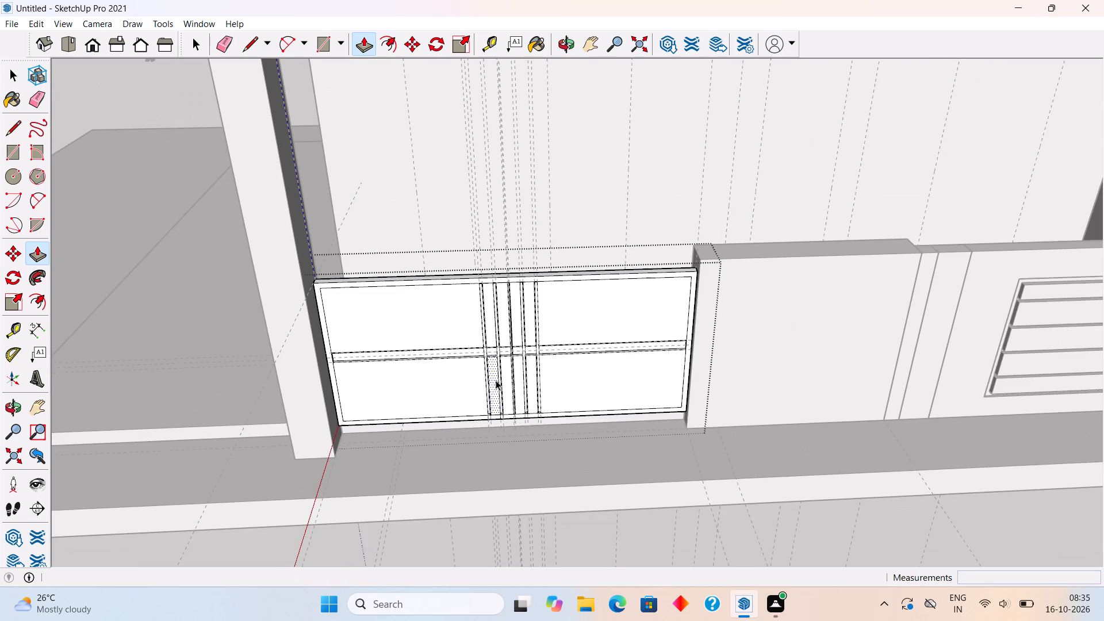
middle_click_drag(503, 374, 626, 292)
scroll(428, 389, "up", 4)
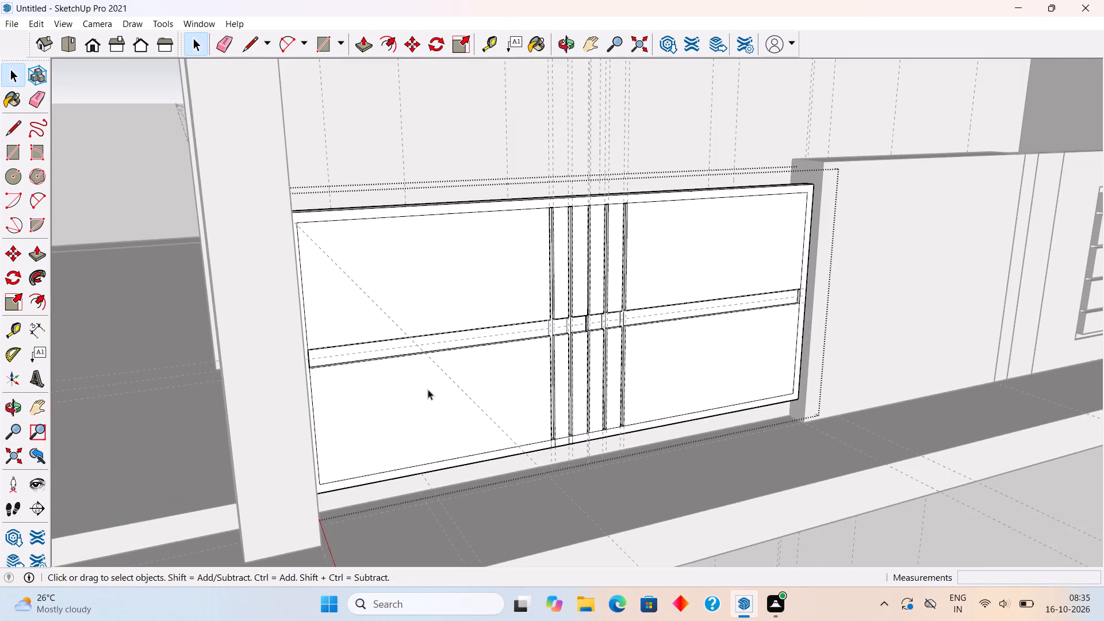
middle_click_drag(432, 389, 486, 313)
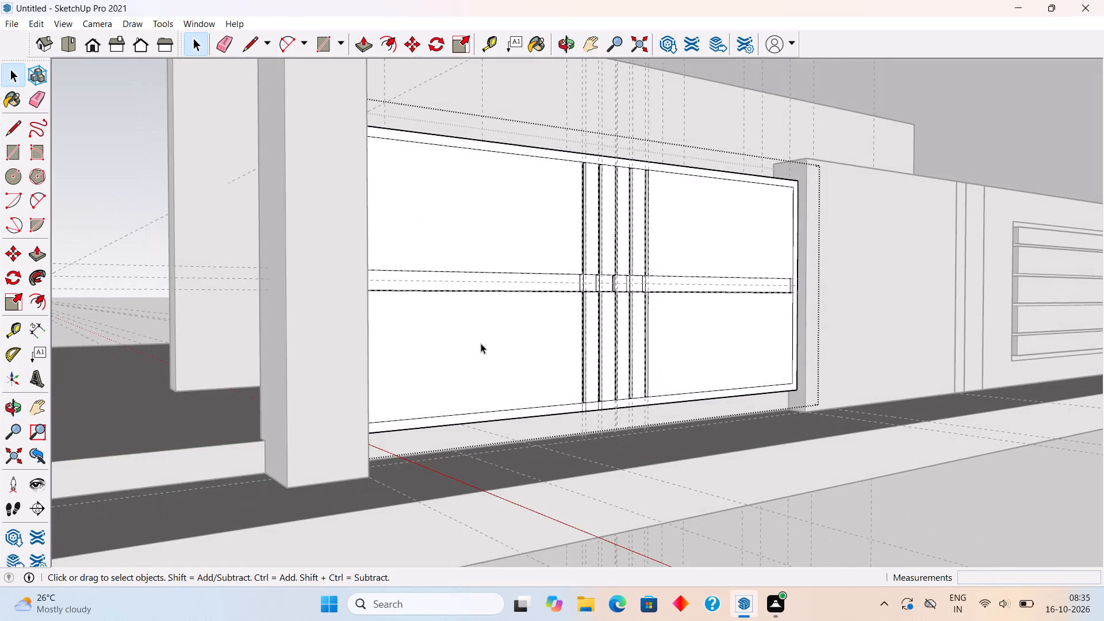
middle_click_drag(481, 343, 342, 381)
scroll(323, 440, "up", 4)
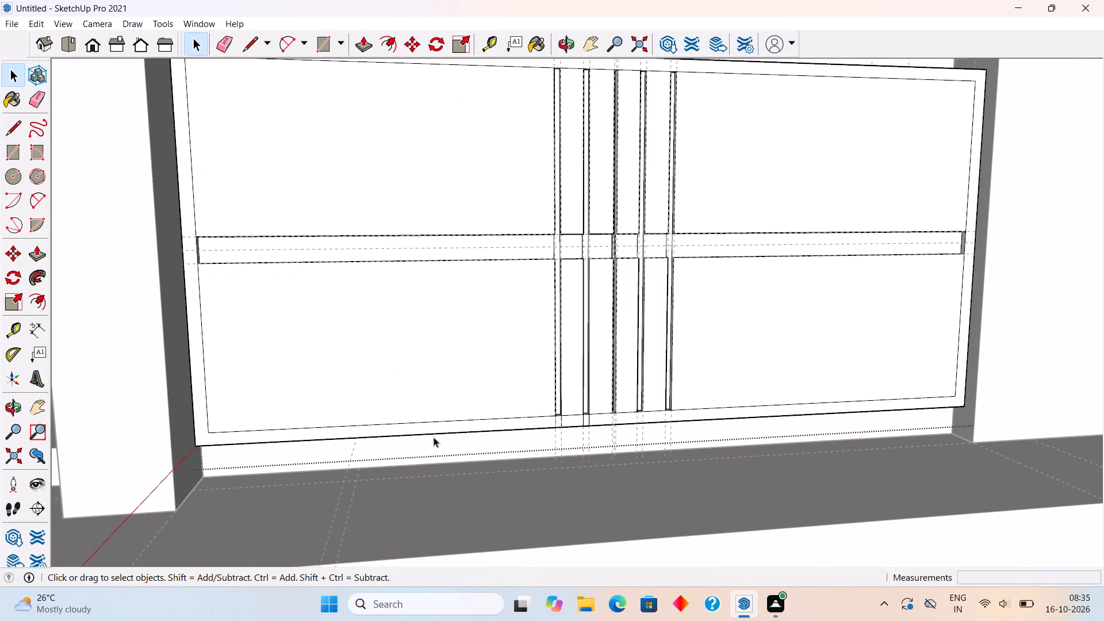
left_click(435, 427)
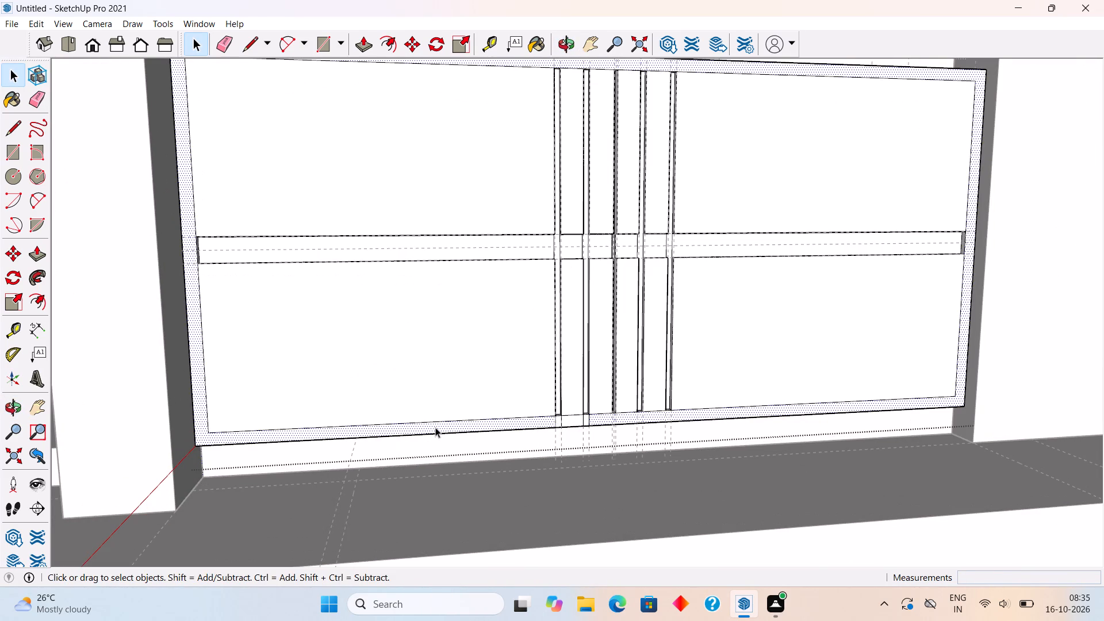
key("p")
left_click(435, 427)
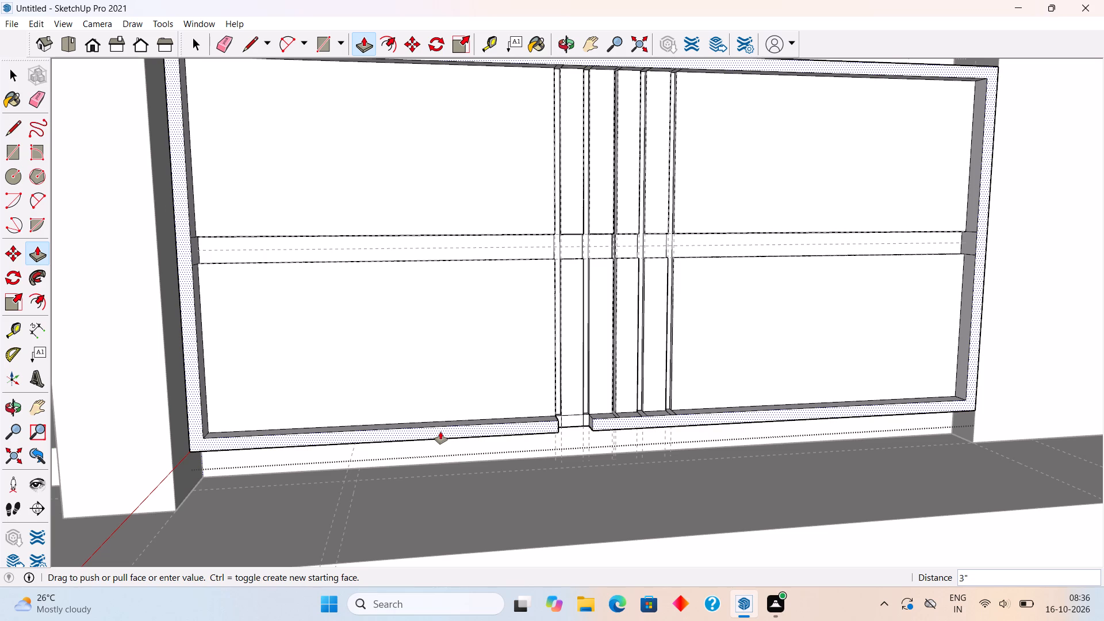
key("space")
Delete the four short edges that split the bottom frame strip below the two leftmost vertical grooves.
scroll(546, 421, "up", 10)
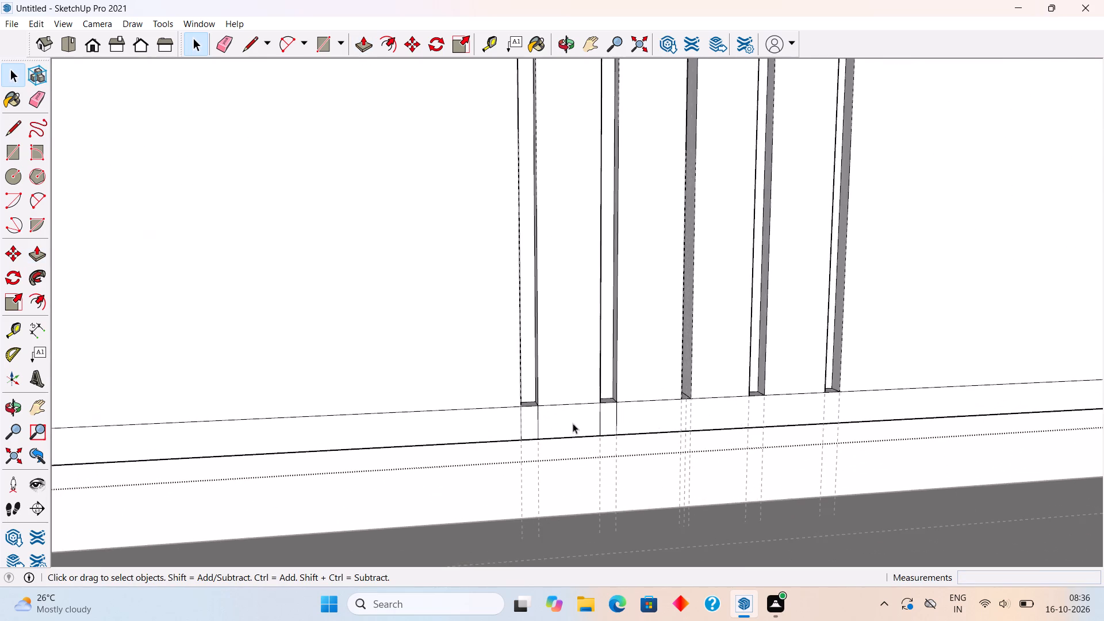
scroll(569, 425, "up", 4)
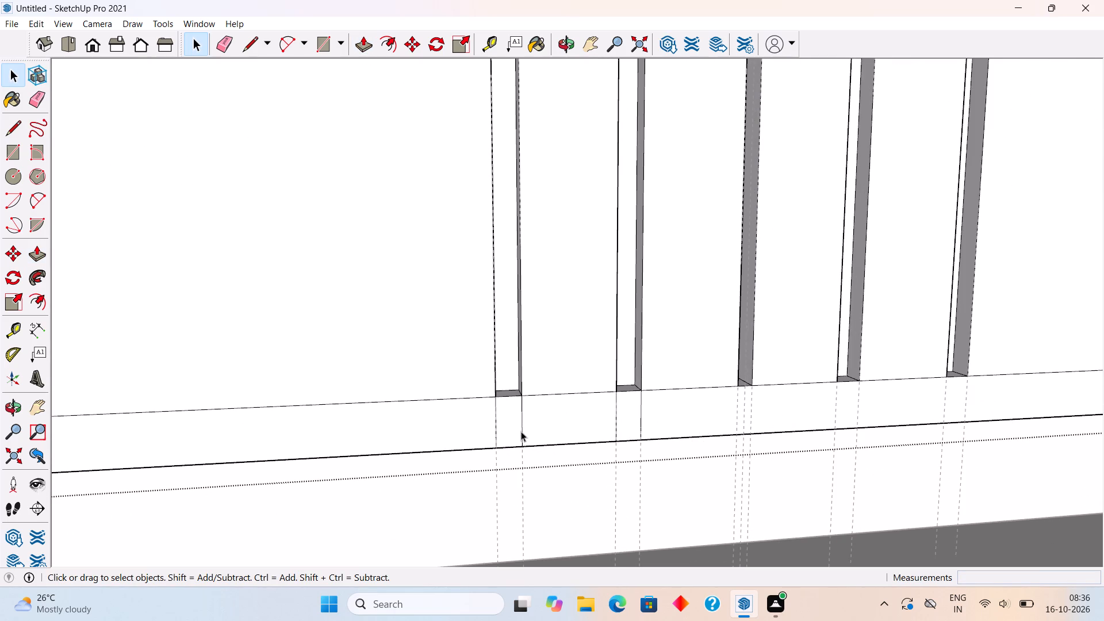
left_click(521, 431)
key("Delete")
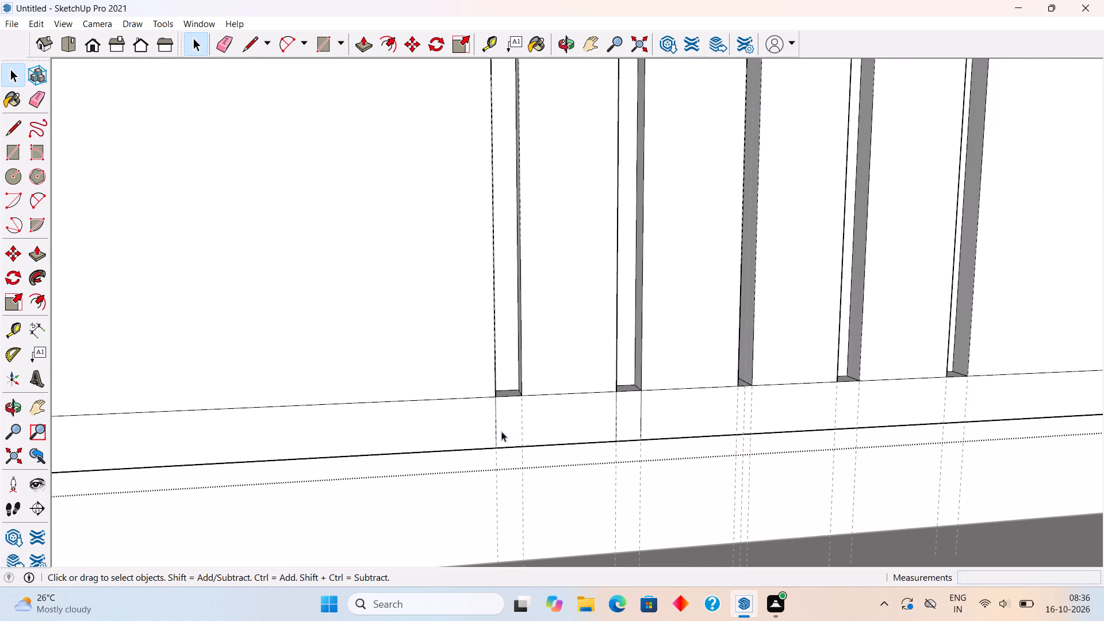
left_click(493, 432)
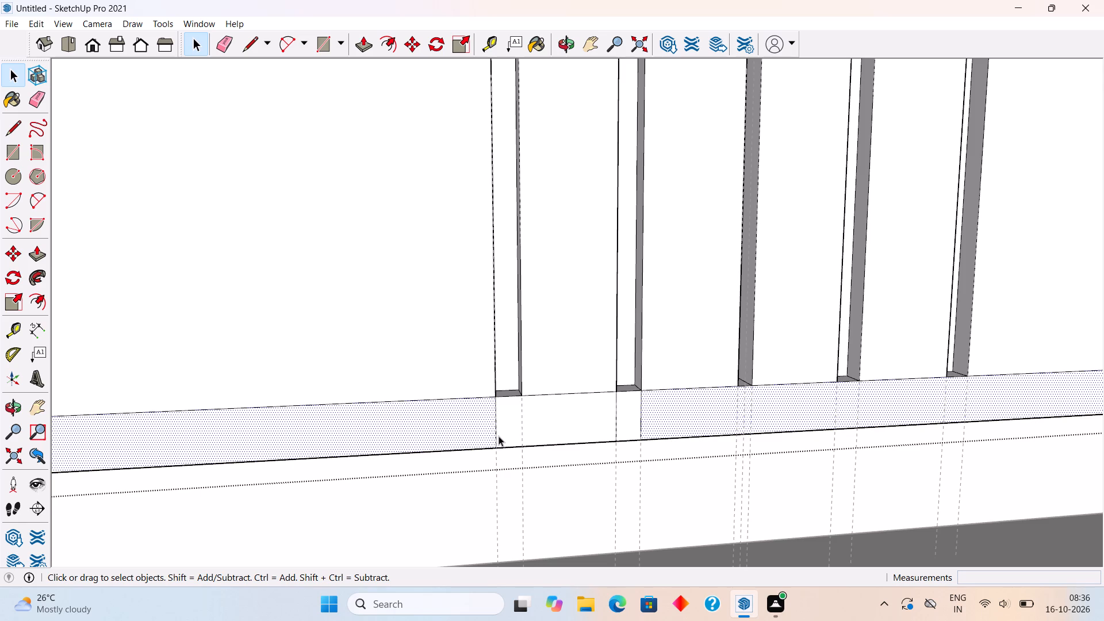
left_click(496, 442)
key("Delete")
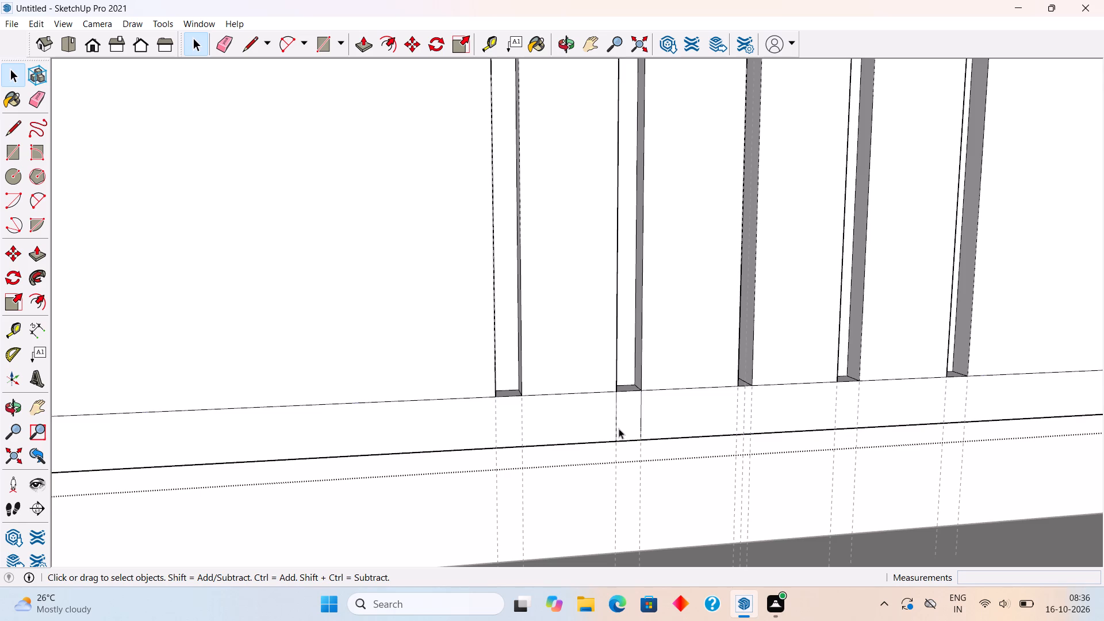
left_click(615, 425)
key("Delete")
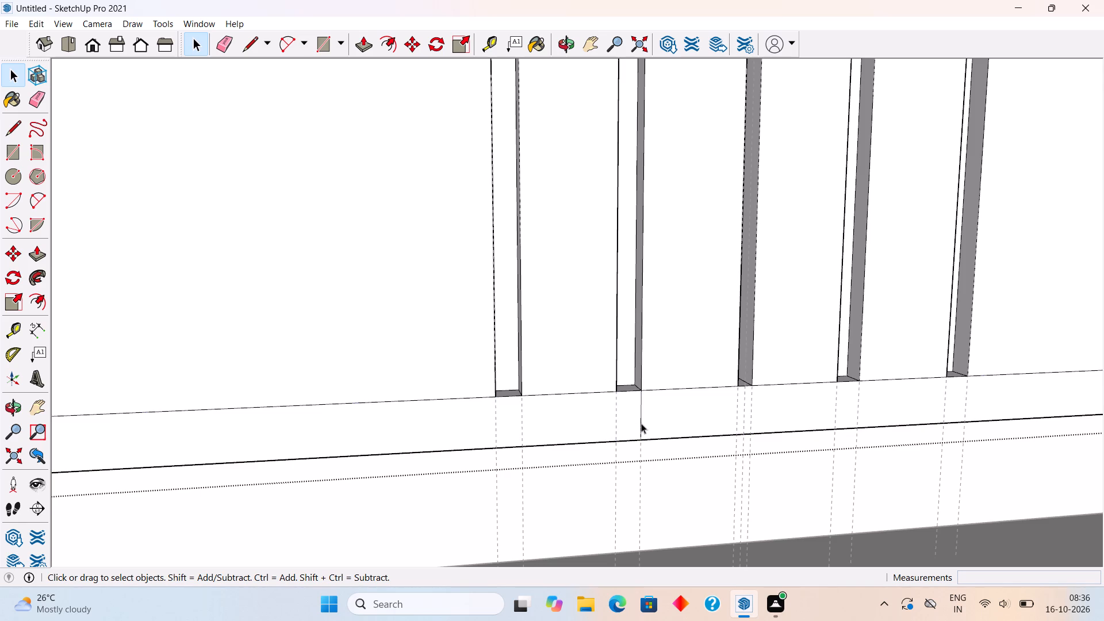
left_click(642, 423)
key("Delete")
Pull the panel's border frame face outward 2".
scroll(642, 423, "down", 4)
left_click(626, 422)
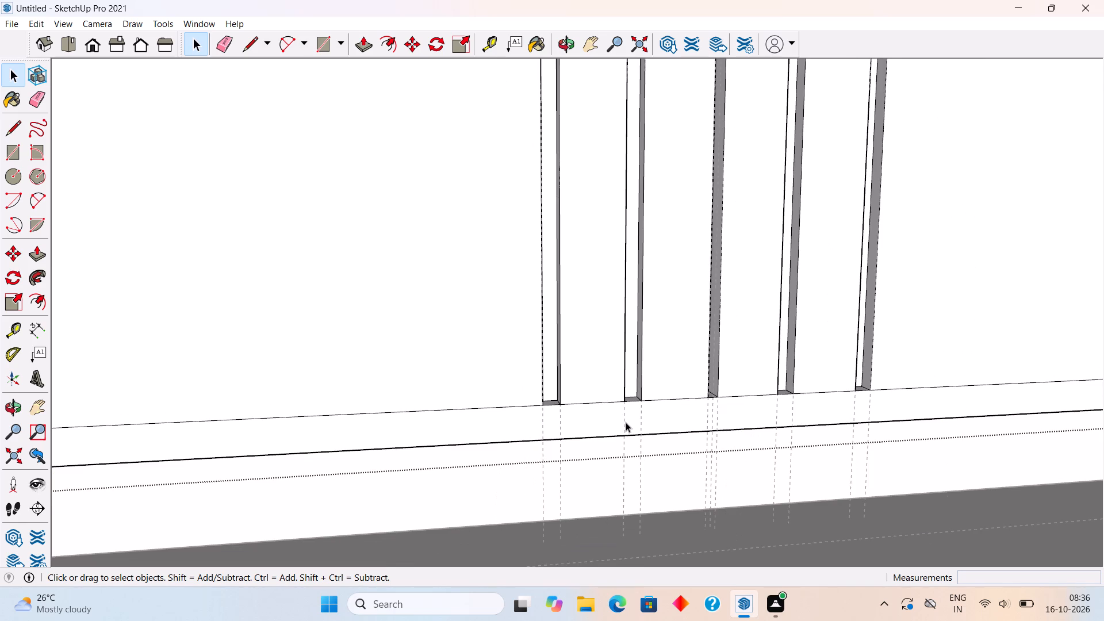
key("p")
left_click(626, 422)
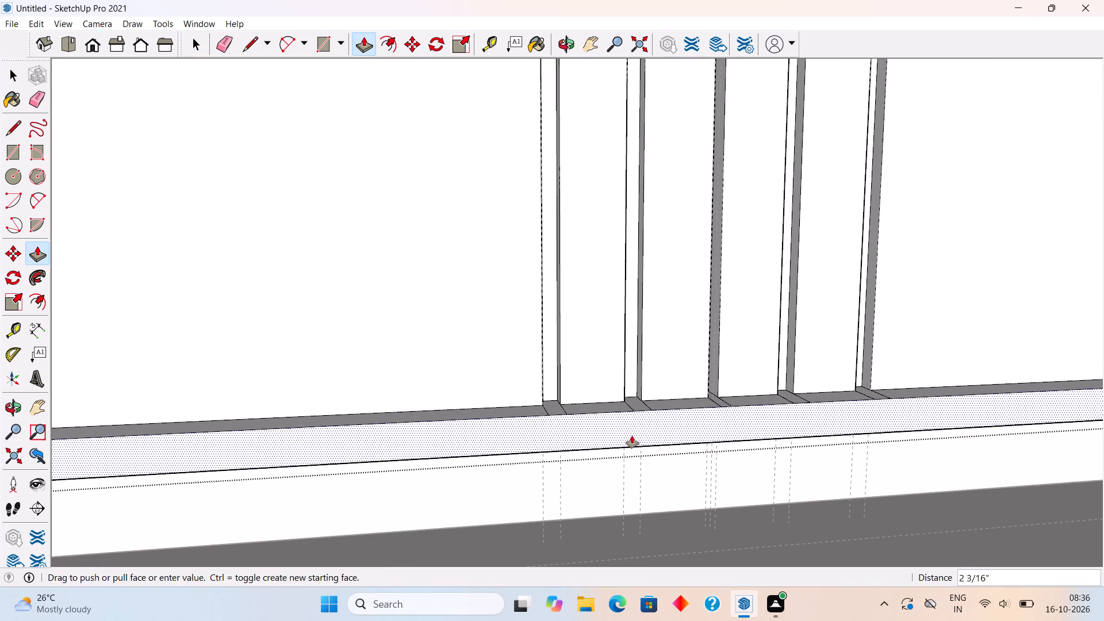
type("2\"")
key("Return")
key("space")
Delete the four short edges crossing the bottom frame's inner ledge below the two leftmost vertical grooves.
scroll(632, 436, "down", 7)
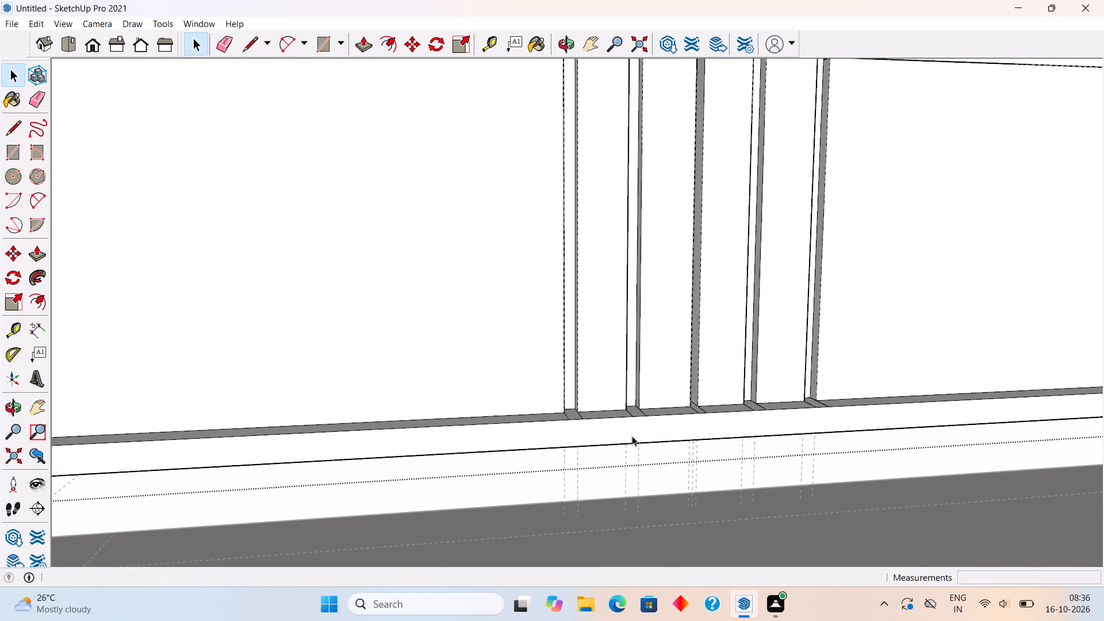
scroll(632, 436, "down", 4)
middle_click_drag(658, 347, 676, 482)
scroll(622, 469, "up", 2)
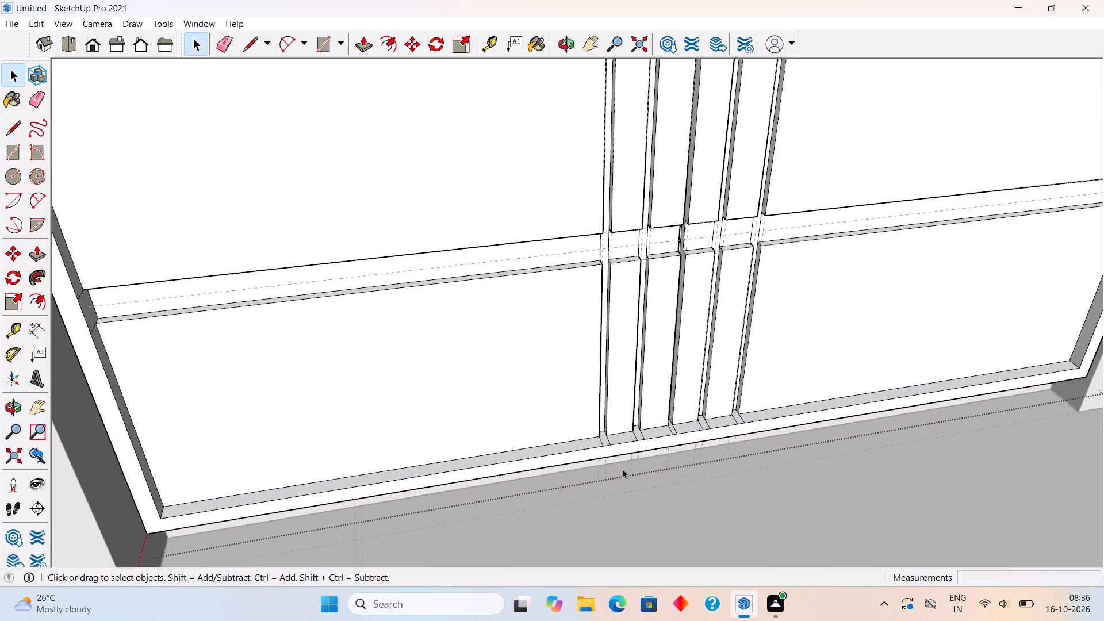
scroll(629, 444, "up", 9)
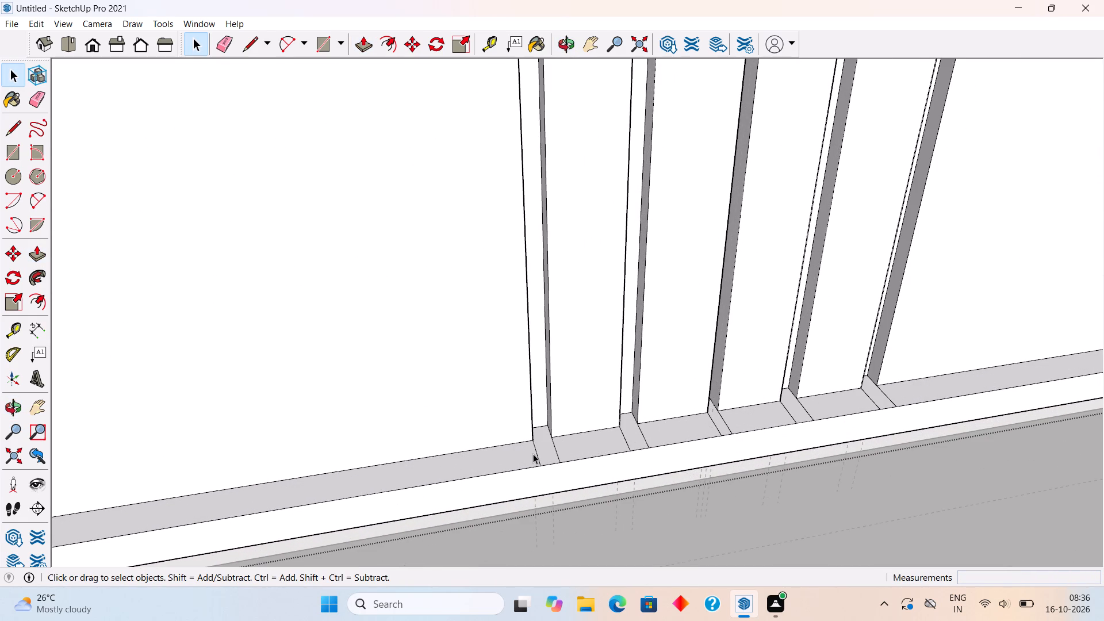
left_click(539, 457)
key("Delete")
left_click(559, 459)
key("Delete")
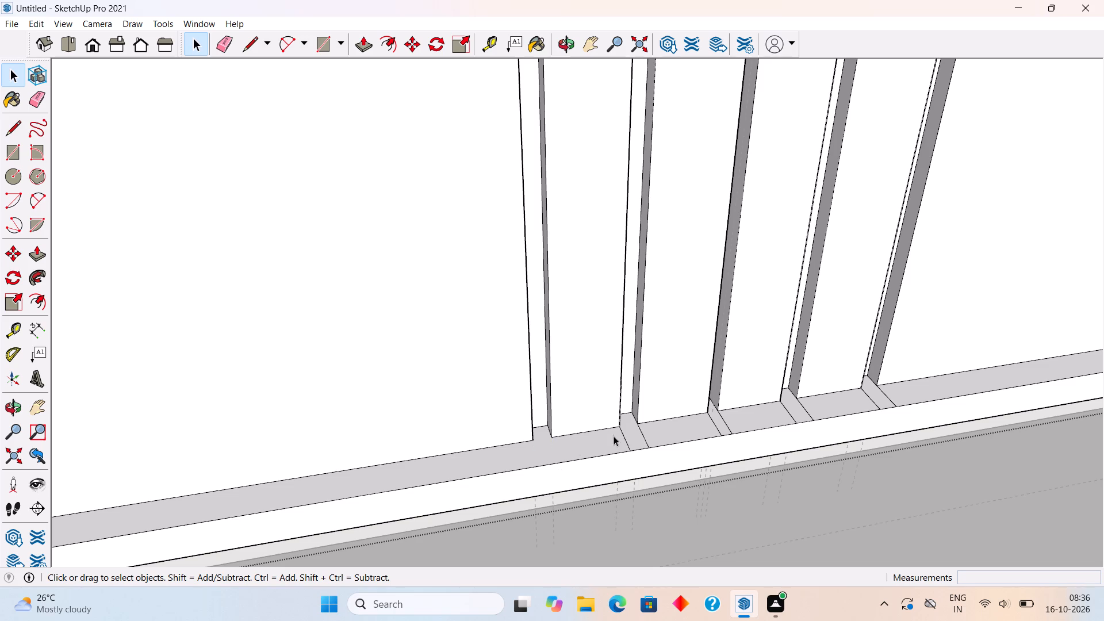
left_click(625, 438)
key("Delete")
left_click(642, 432)
key("Delete")
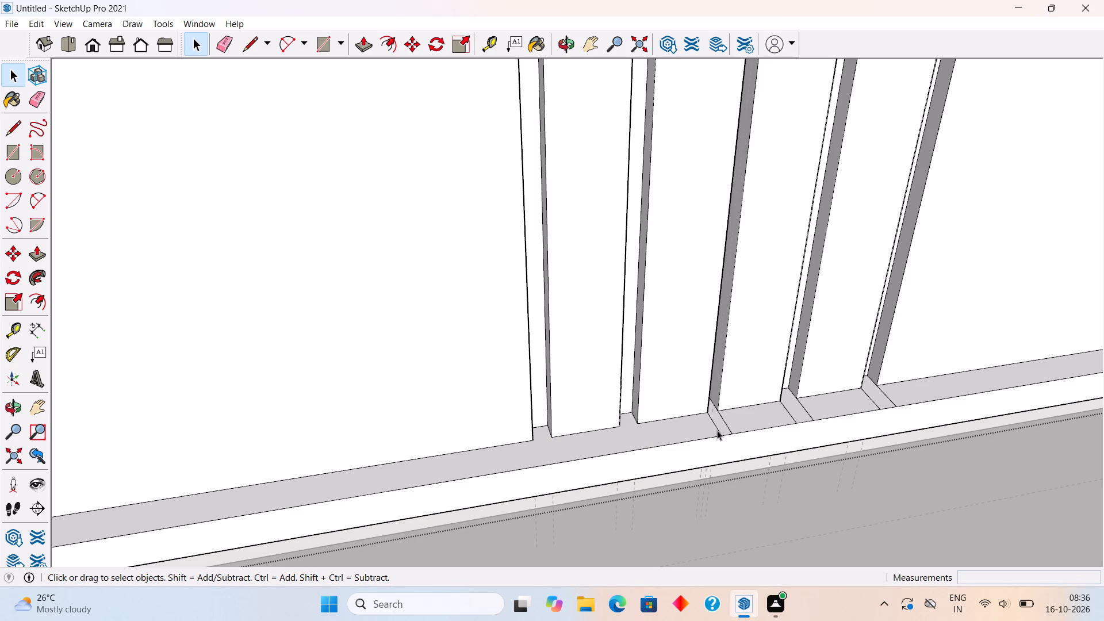
Delete the six short edges crossing the bottom frame's inner ledge below the three remaining vertical grooves.
left_click(717, 430)
key("Delete")
left_click(727, 425)
key("Delete")
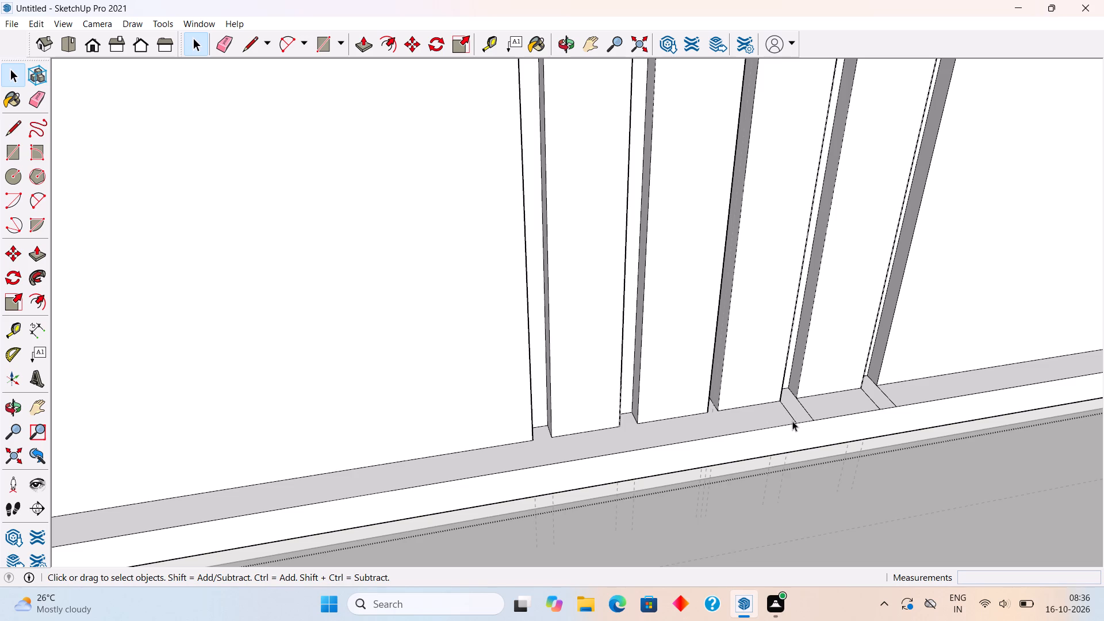
left_click(792, 419)
key("Delete")
left_click(808, 414)
key("Delete")
left_click(876, 404)
key("Delete")
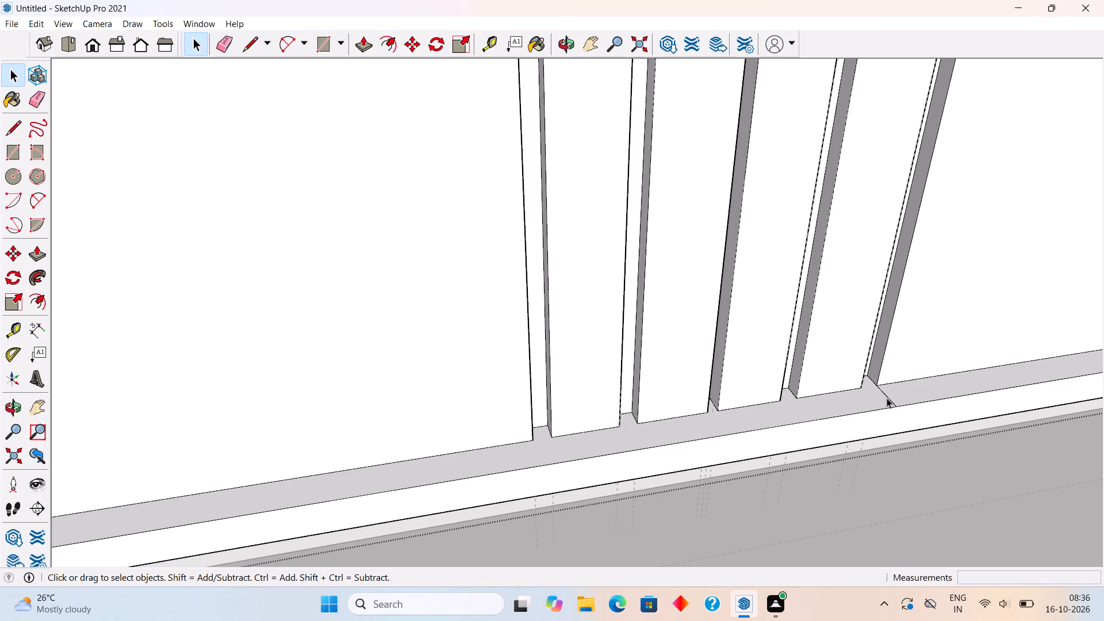
left_click(887, 398)
key("Delete")
Delete the two vertical edges crossing the recessed horizontal band at the leftmost groove.
scroll(888, 398, "down", 16)
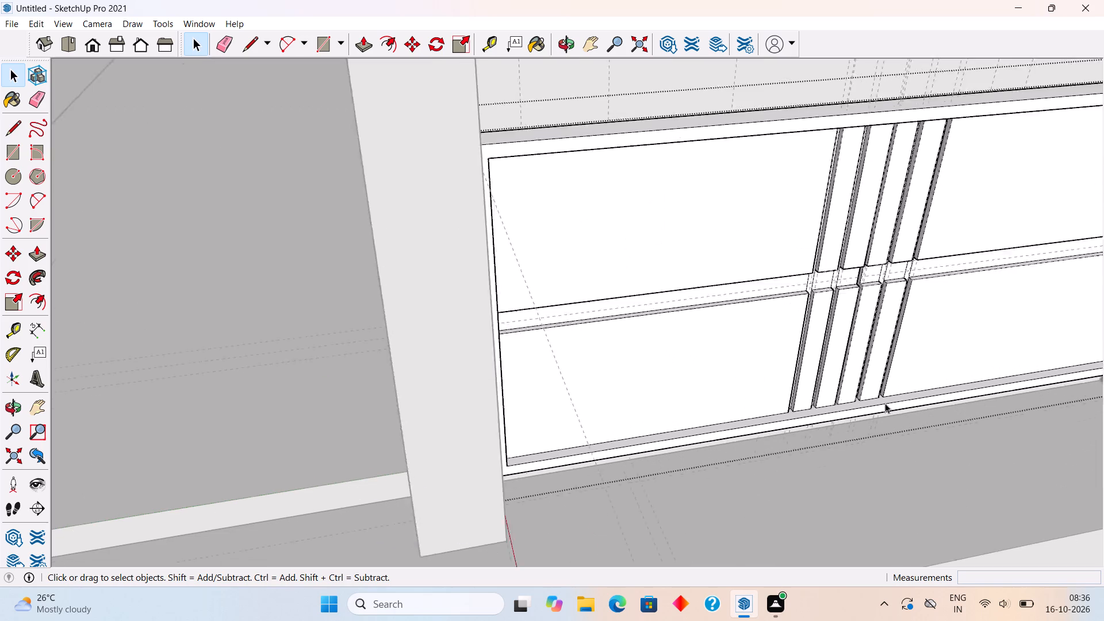
middle_click_drag(840, 415, 744, 292)
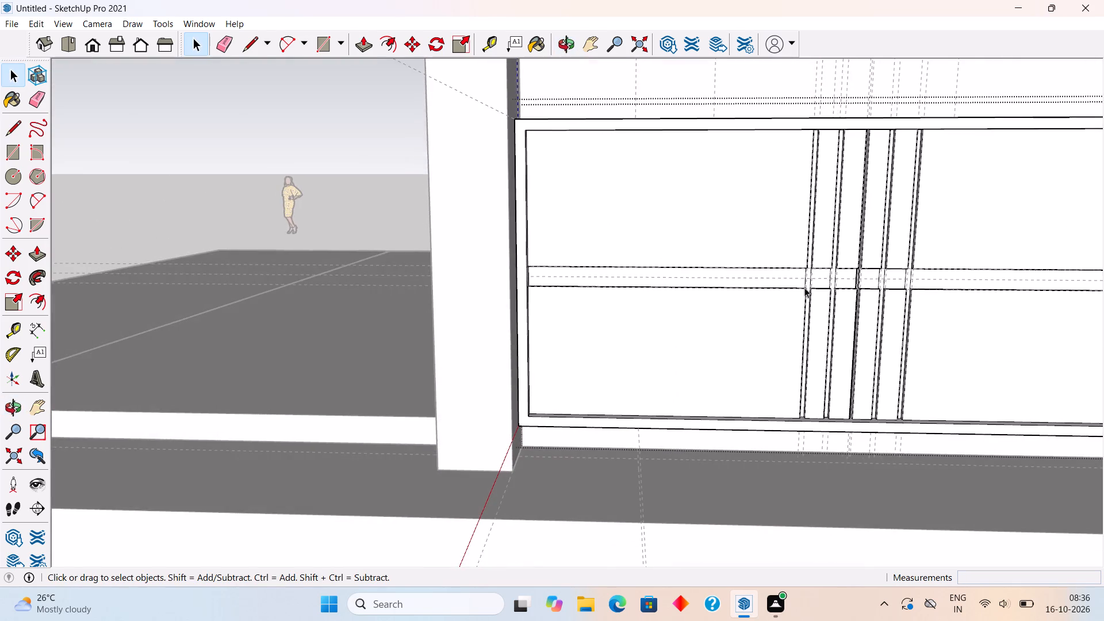
scroll(829, 281, "up", 14)
scroll(780, 298, "up", 11)
middle_click_drag(773, 301, 741, 331)
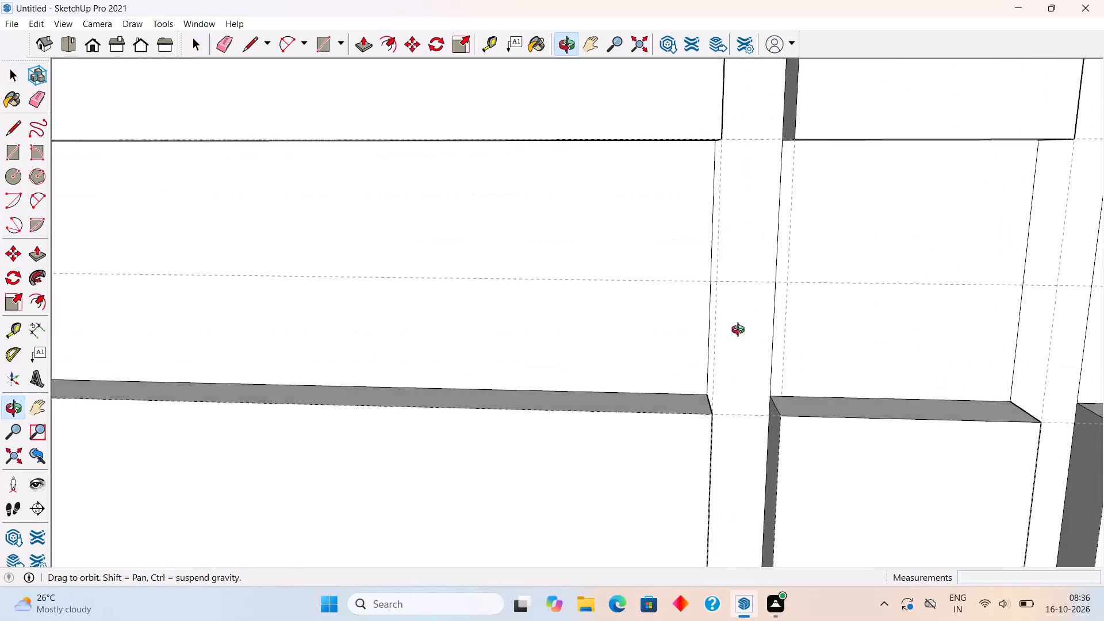
middle_click_drag(741, 331, 677, 335)
scroll(702, 317, "up", 5)
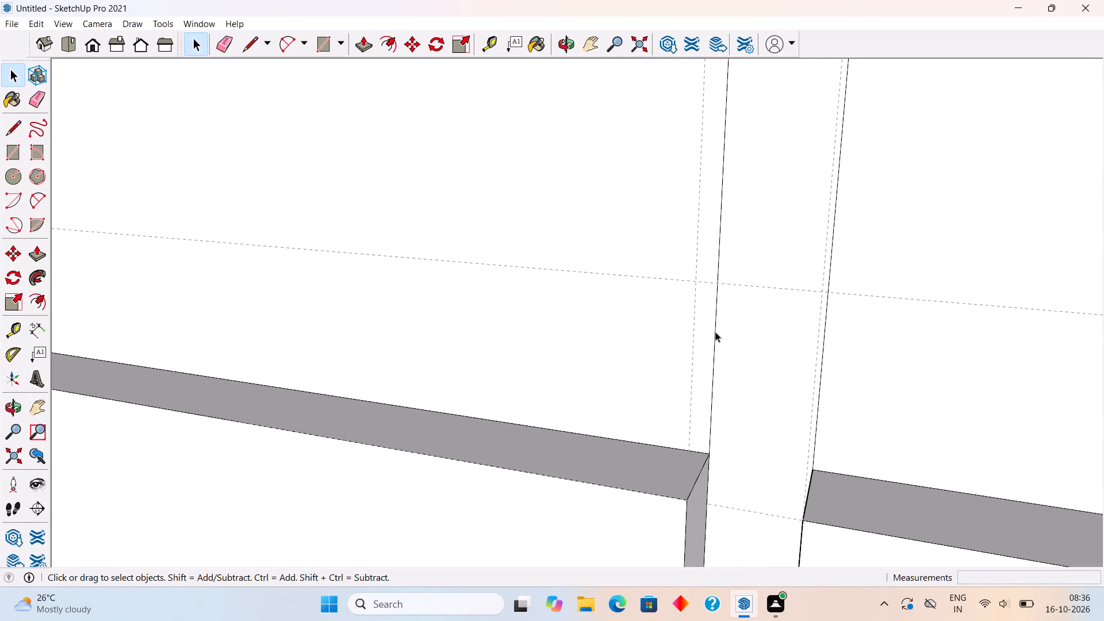
left_click(715, 332)
key("Delete")
key("BackSpace")
scroll(715, 332, "down", 6)
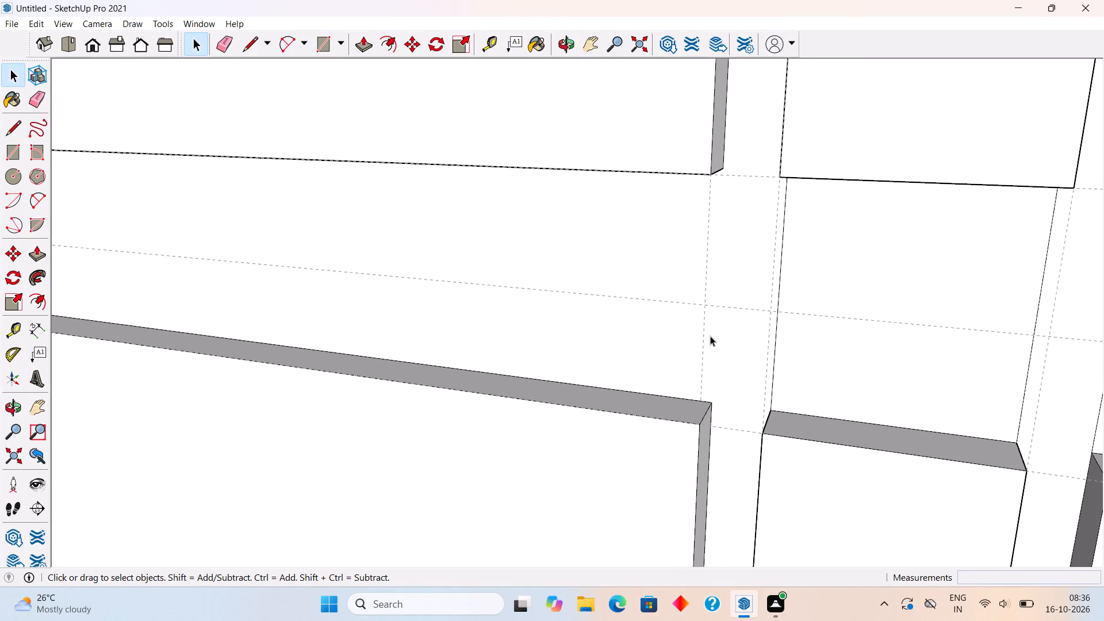
key("Delete")
key("Delete")
key("Delete")
key("Delete")
key("Delete")
key("Delete")
key("Delete")
key("Delete")
key("Delete")
key("Delete")
key("Delete")
key("Delete")
key("Delete")
key("Delete")
key("Delete")
key("Delete")
key("Delete")
key("Delete")
key("Delete")
key("Delete")
left_click(776, 323)
key("BackSpace")
Delete the two vertical edges crossing the recessed horizontal band at the second groove from the left.
scroll(777, 324, "down", 4)
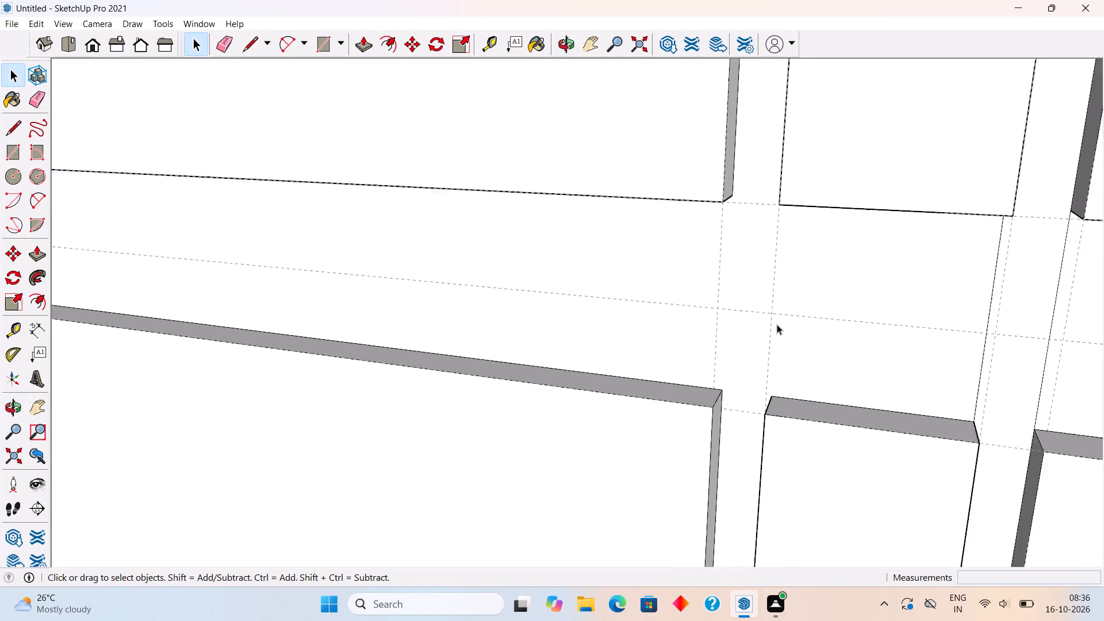
scroll(697, 312, "down", 5)
scroll(866, 310, "up", 5)
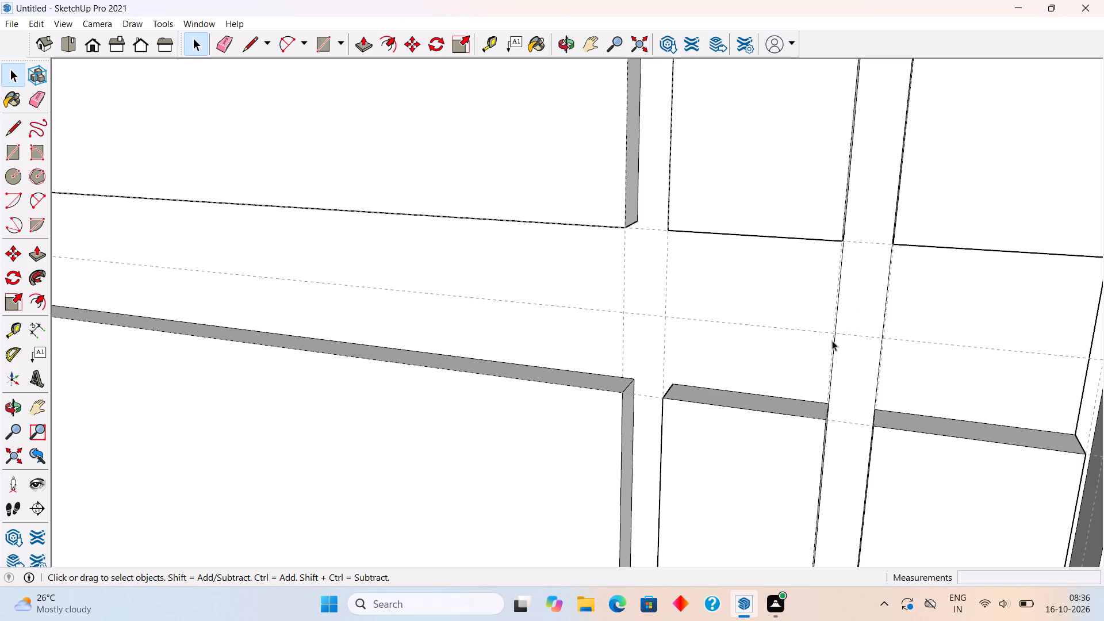
left_click(832, 340)
scroll(834, 344, "up", 5)
left_click(834, 344)
key("BackSpace")
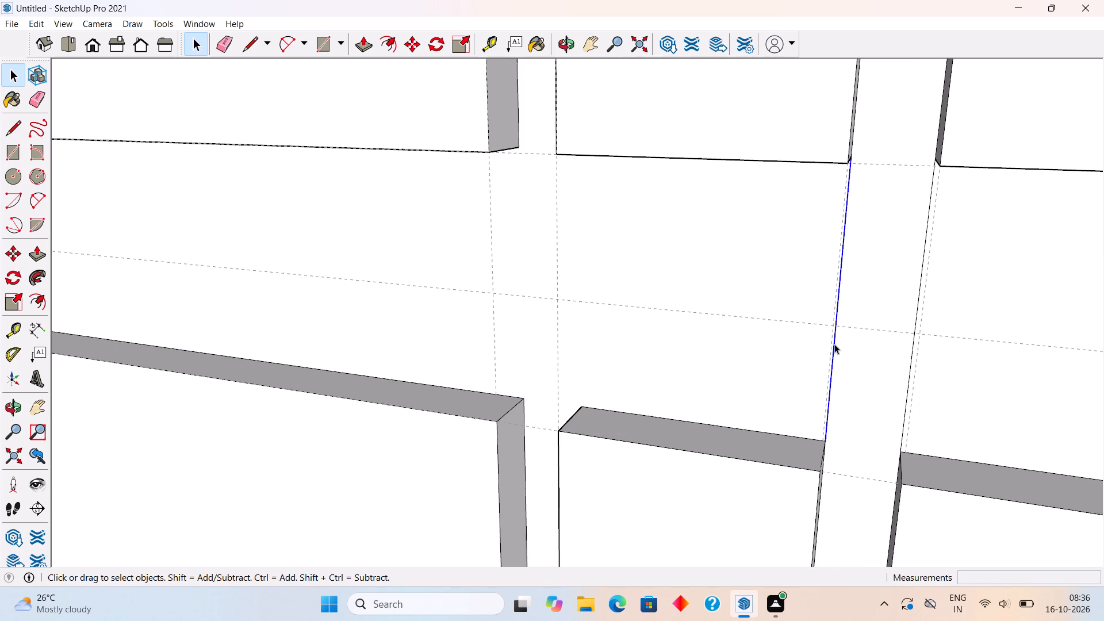
key("BackSpace")
key("Delete")
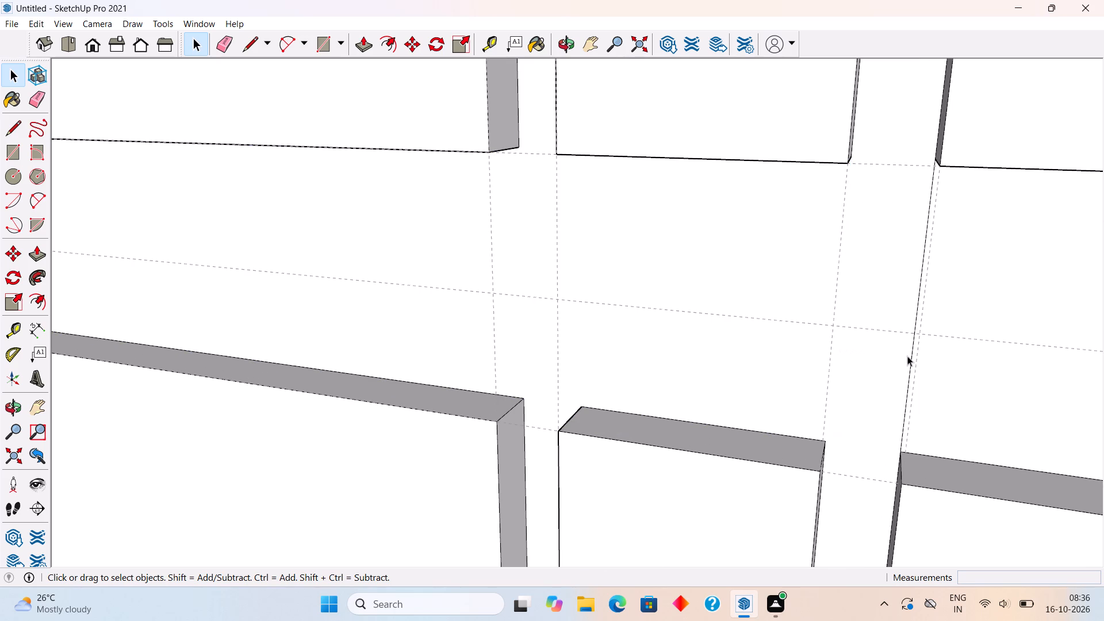
left_click(910, 373)
key("Delete")
Delete the four vertical edges crossing the recessed horizontal band at the fourth and fifth grooves.
scroll(750, 307, "down", 20)
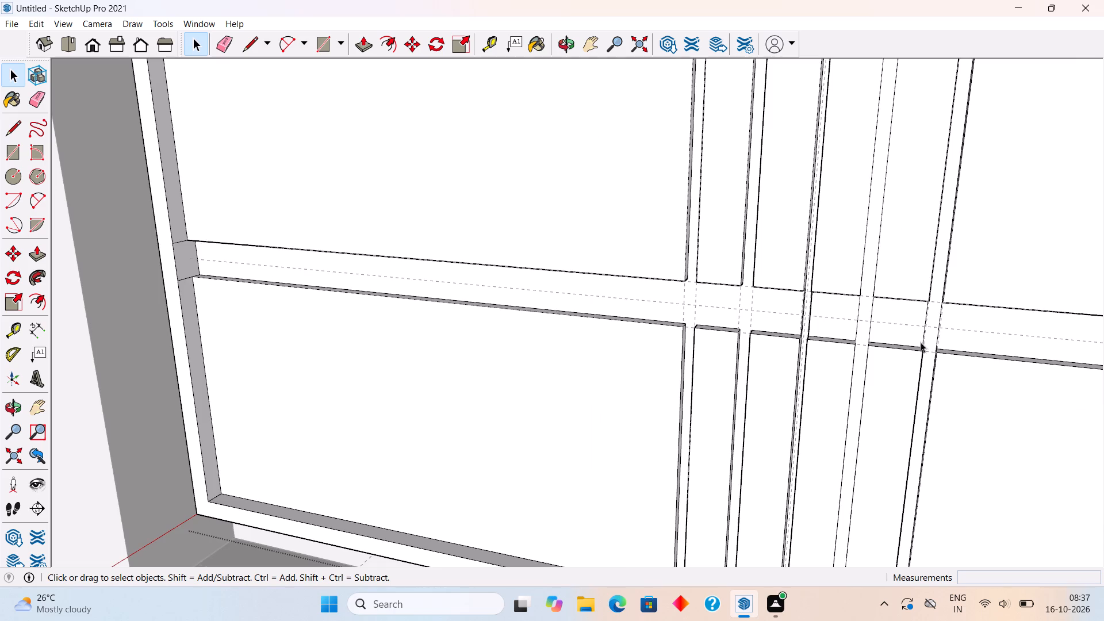
scroll(952, 327, "up", 15)
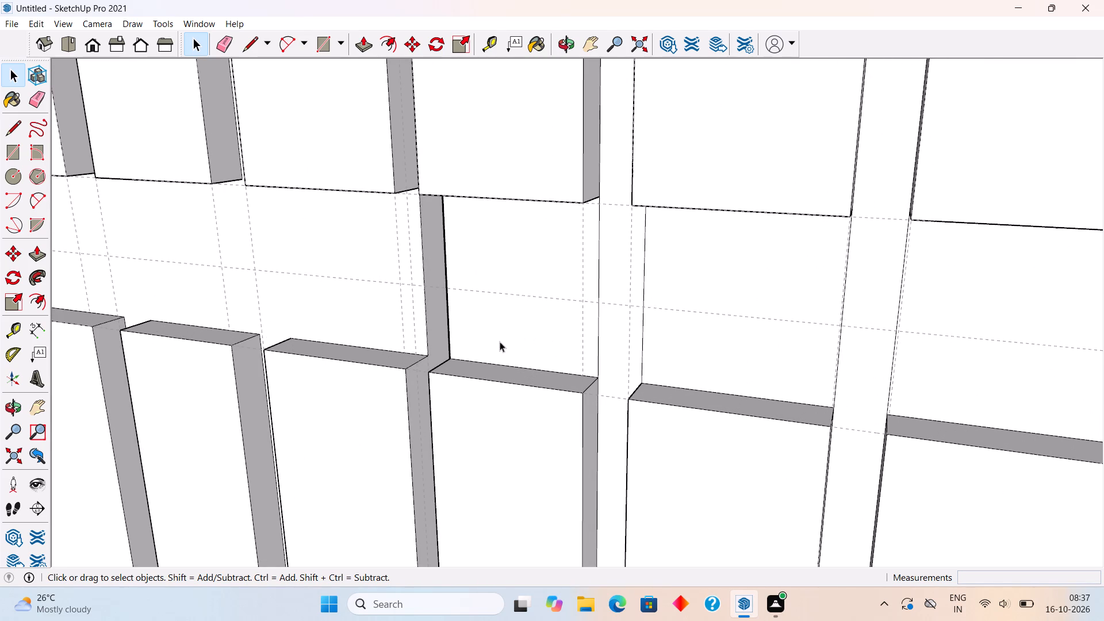
middle_click_drag(497, 342, 637, 281)
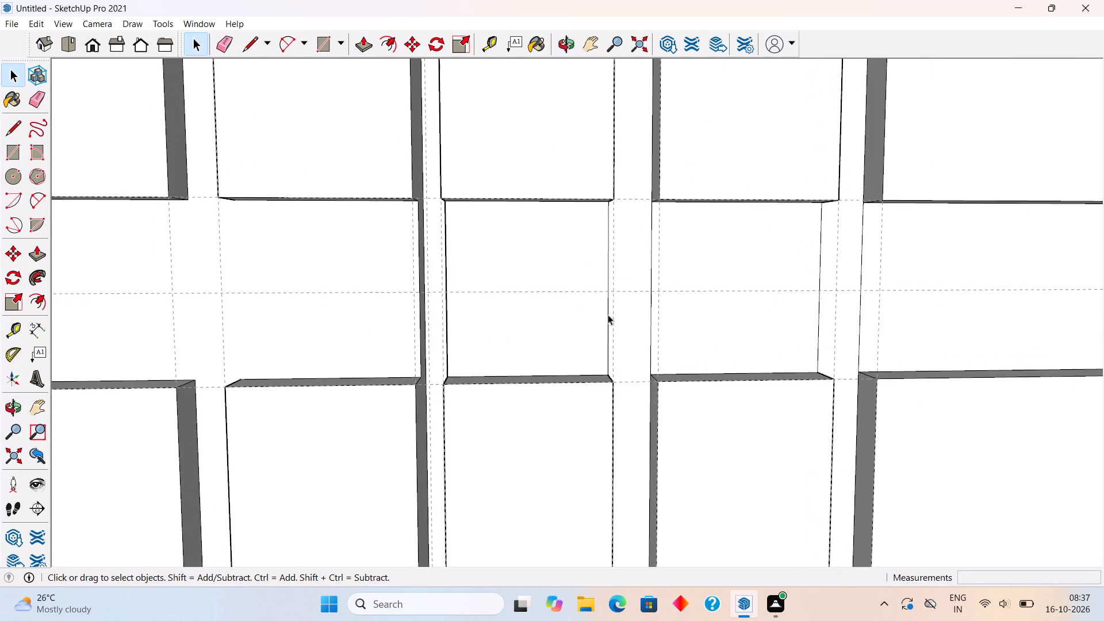
scroll(608, 315, "up", 5)
left_click(608, 315)
key("Delete")
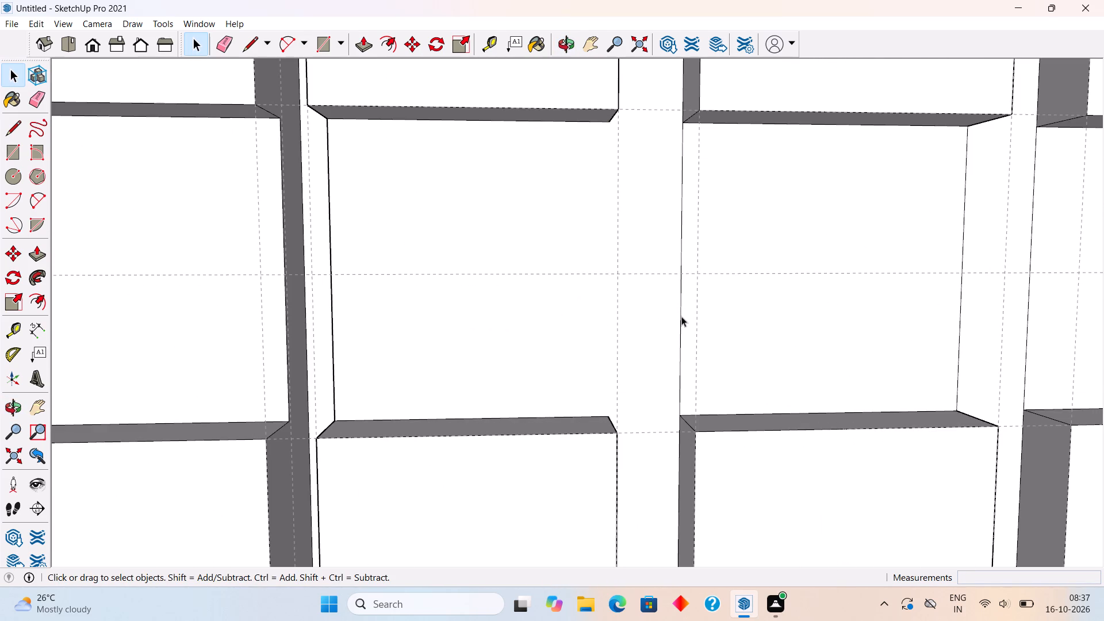
left_click(681, 316)
key("Delete")
left_click(960, 321)
key("Delete")
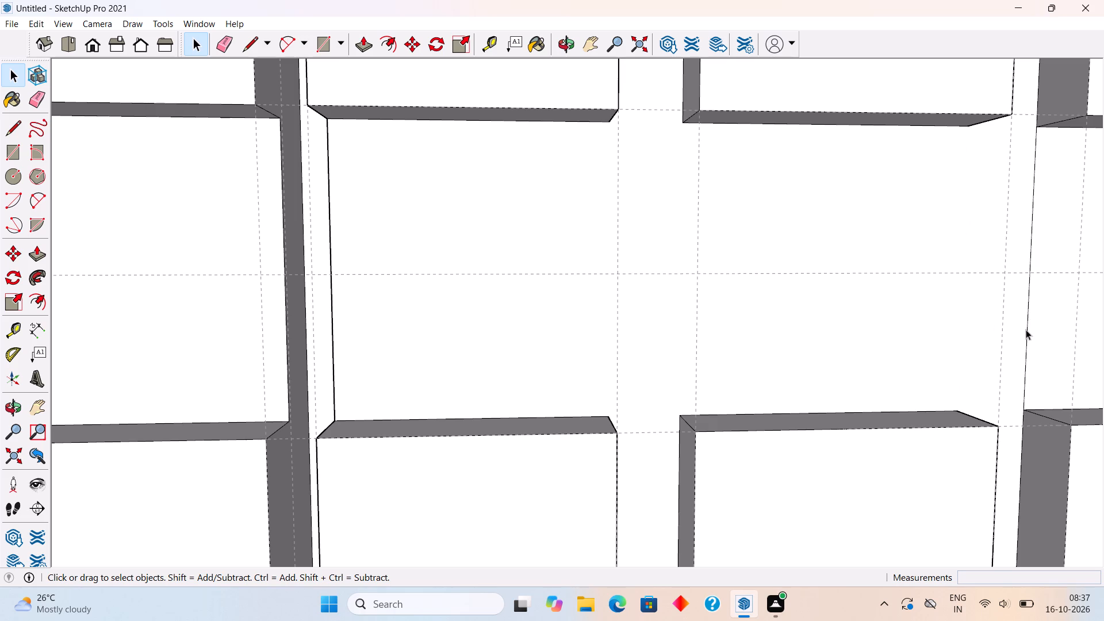
left_click(1026, 335)
key("Delete")
Examine the framed panel from several angles, checking the horizontal band, groove crossings and raised border.
scroll(1021, 335, "down", 11)
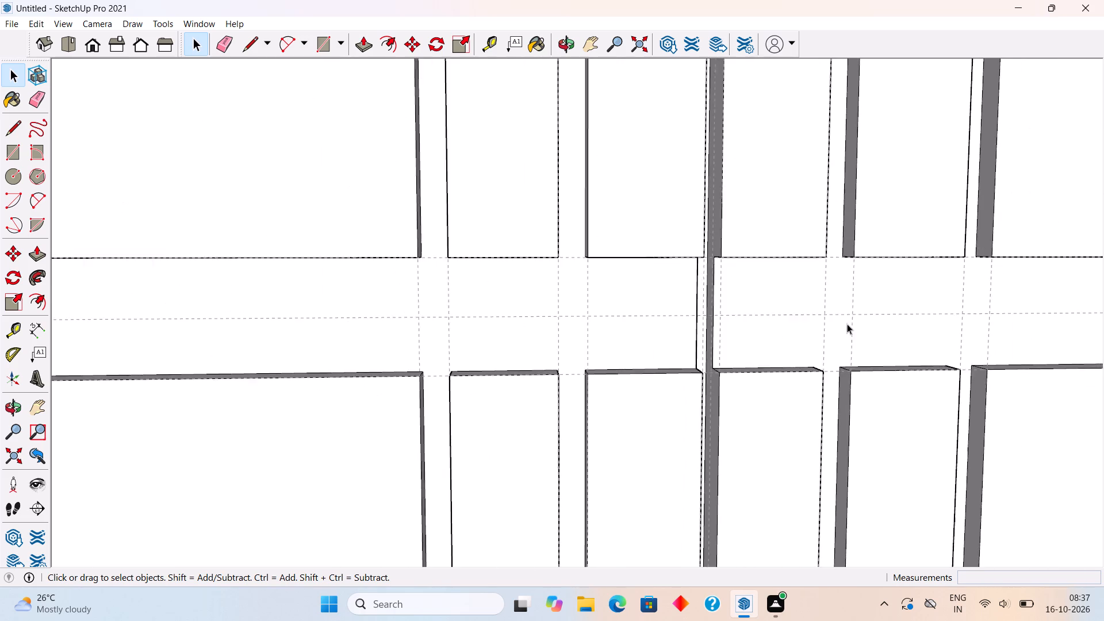
scroll(847, 324, "down", 10)
middle_click_drag(753, 342, 642, 319)
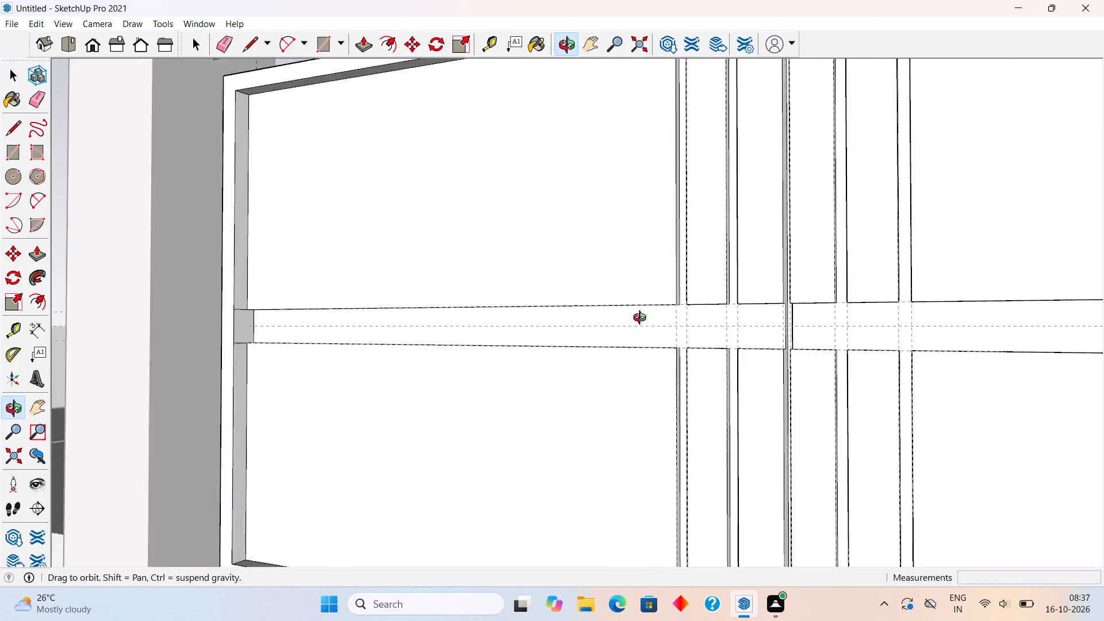
middle_click_drag(642, 319, 770, 330)
scroll(770, 330, "down", 9)
middle_click_drag(758, 339, 737, 280)
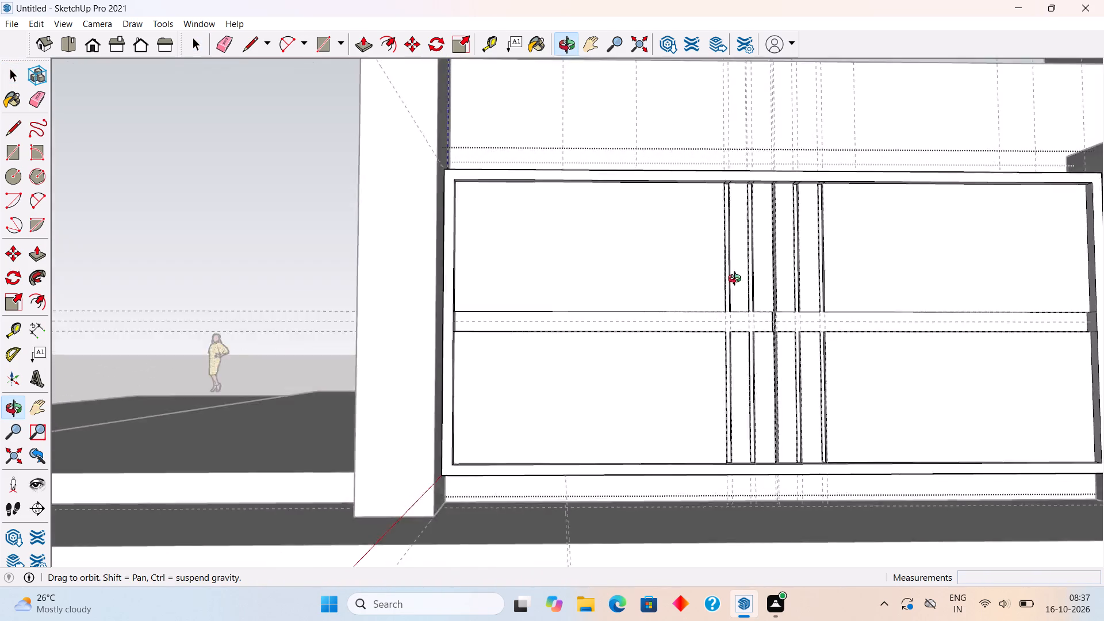
middle_click_drag(737, 280, 657, 341)
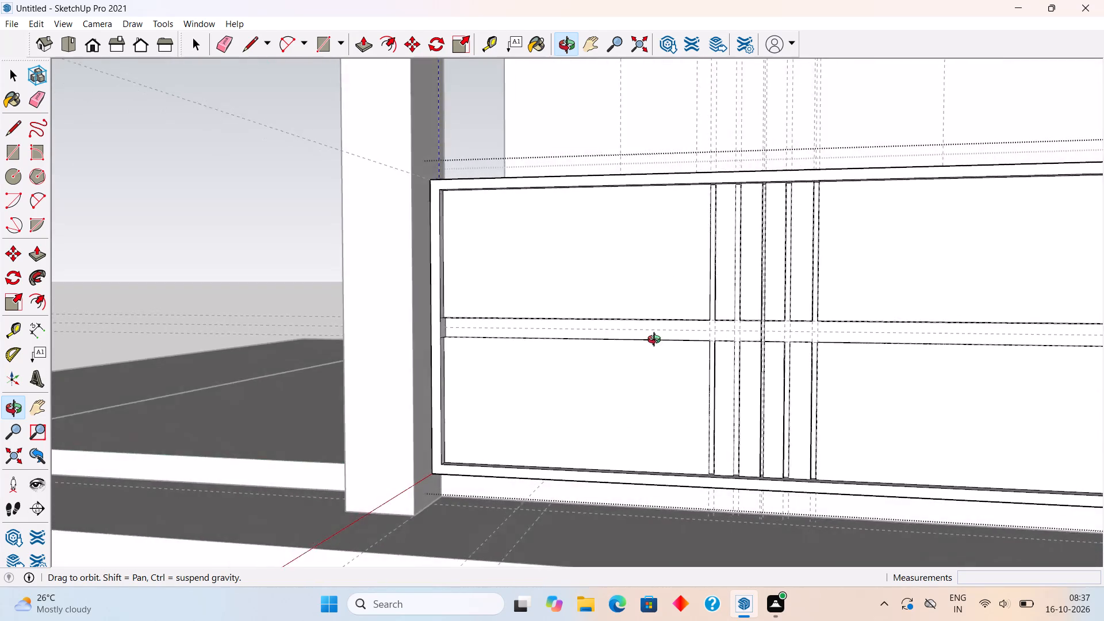
middle_click_drag(657, 341, 540, 431)
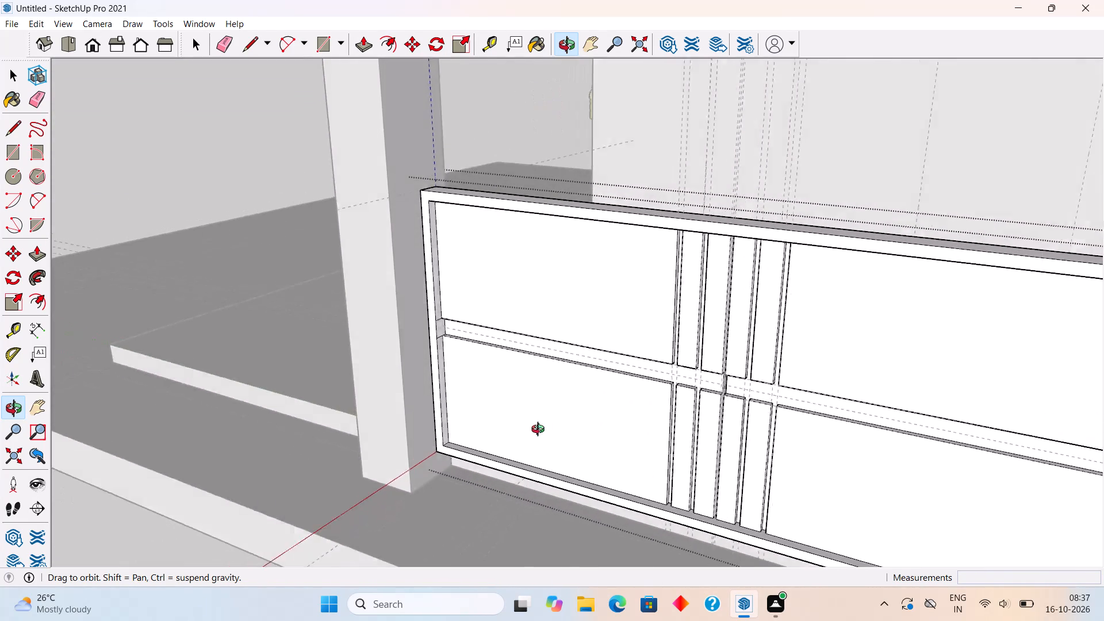
middle_click_drag(540, 431, 654, 262)
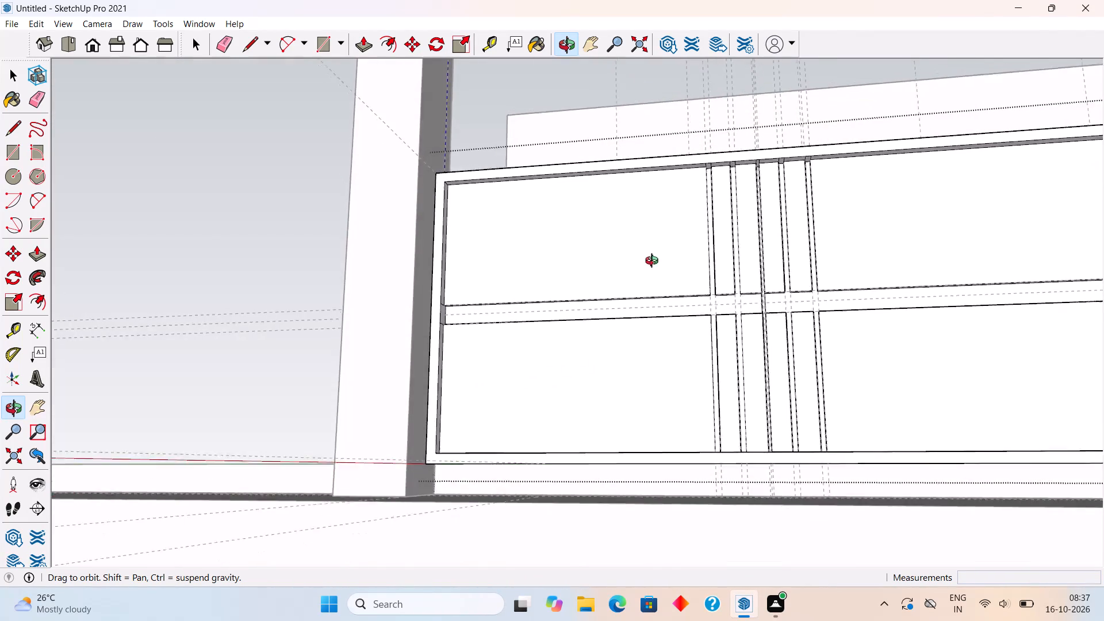
middle_click_drag(654, 262, 700, 299)
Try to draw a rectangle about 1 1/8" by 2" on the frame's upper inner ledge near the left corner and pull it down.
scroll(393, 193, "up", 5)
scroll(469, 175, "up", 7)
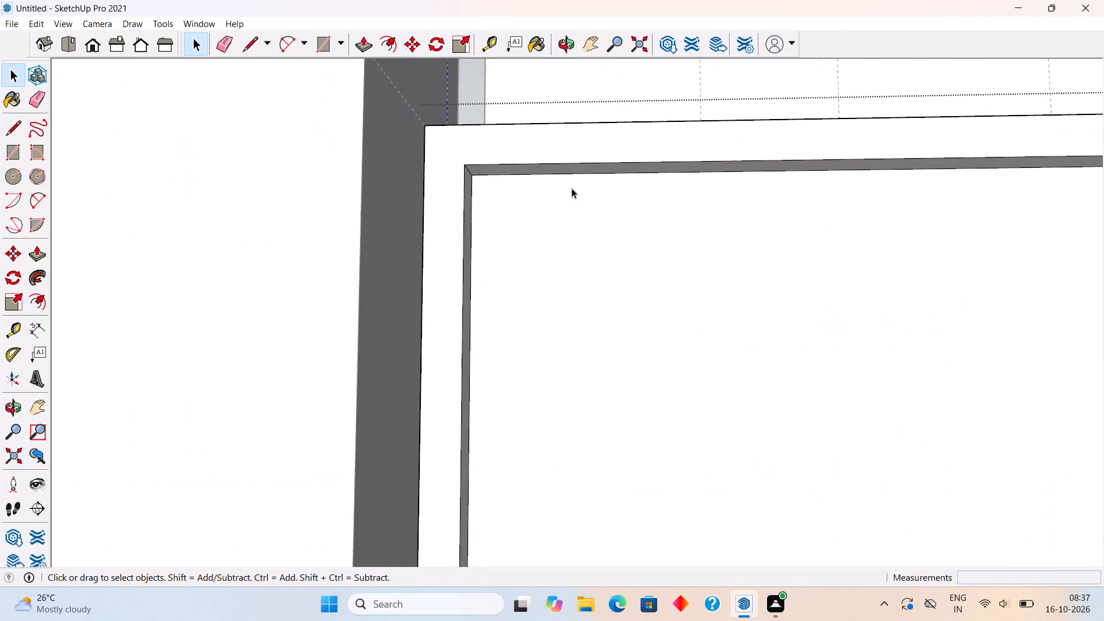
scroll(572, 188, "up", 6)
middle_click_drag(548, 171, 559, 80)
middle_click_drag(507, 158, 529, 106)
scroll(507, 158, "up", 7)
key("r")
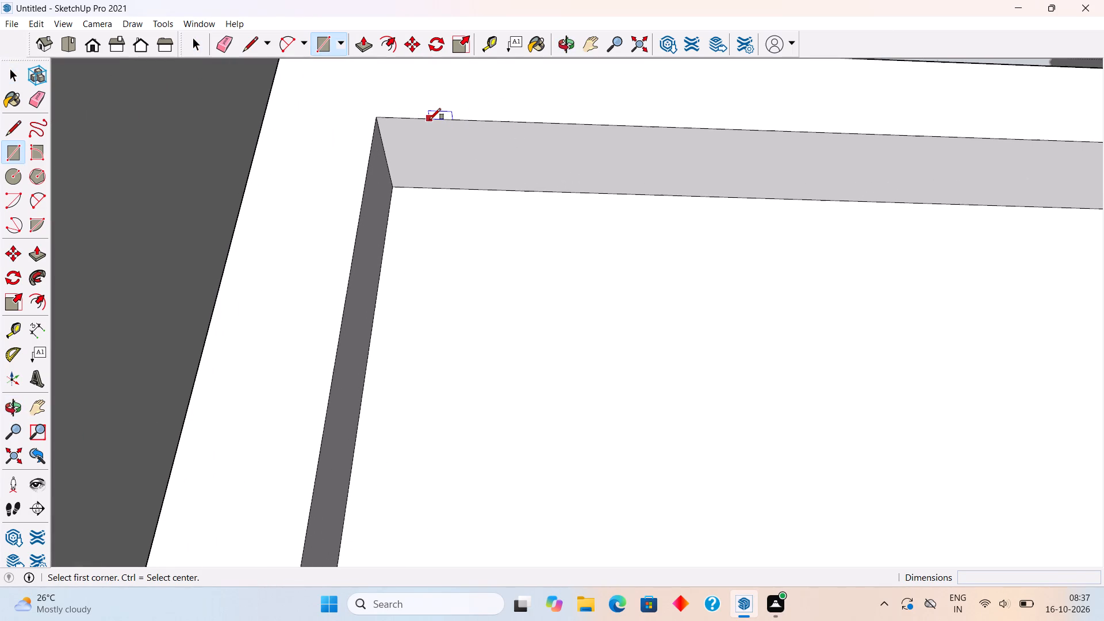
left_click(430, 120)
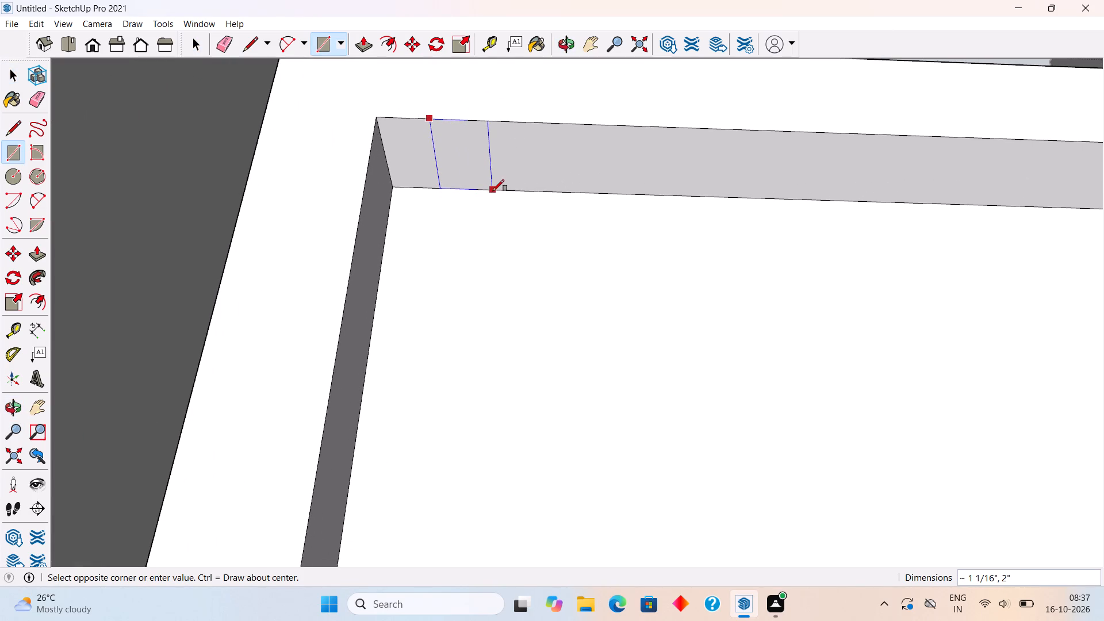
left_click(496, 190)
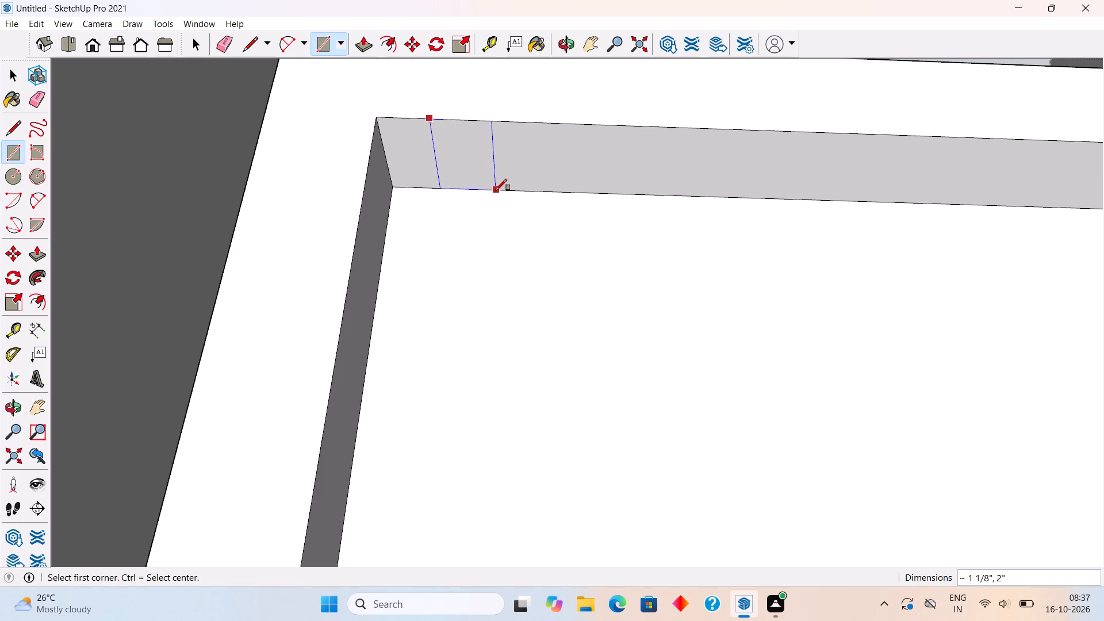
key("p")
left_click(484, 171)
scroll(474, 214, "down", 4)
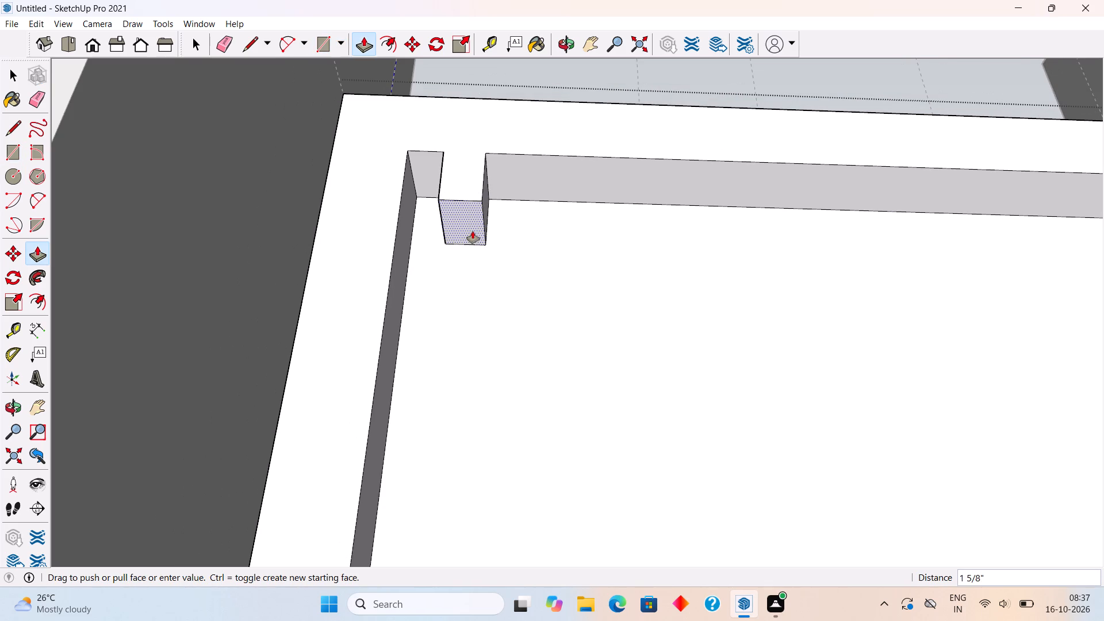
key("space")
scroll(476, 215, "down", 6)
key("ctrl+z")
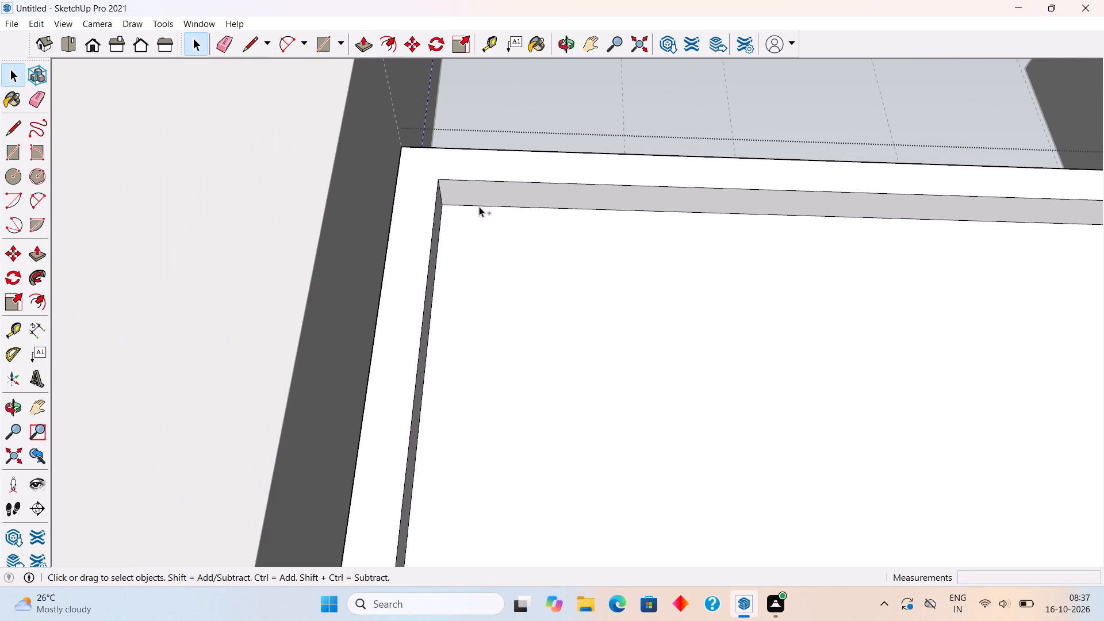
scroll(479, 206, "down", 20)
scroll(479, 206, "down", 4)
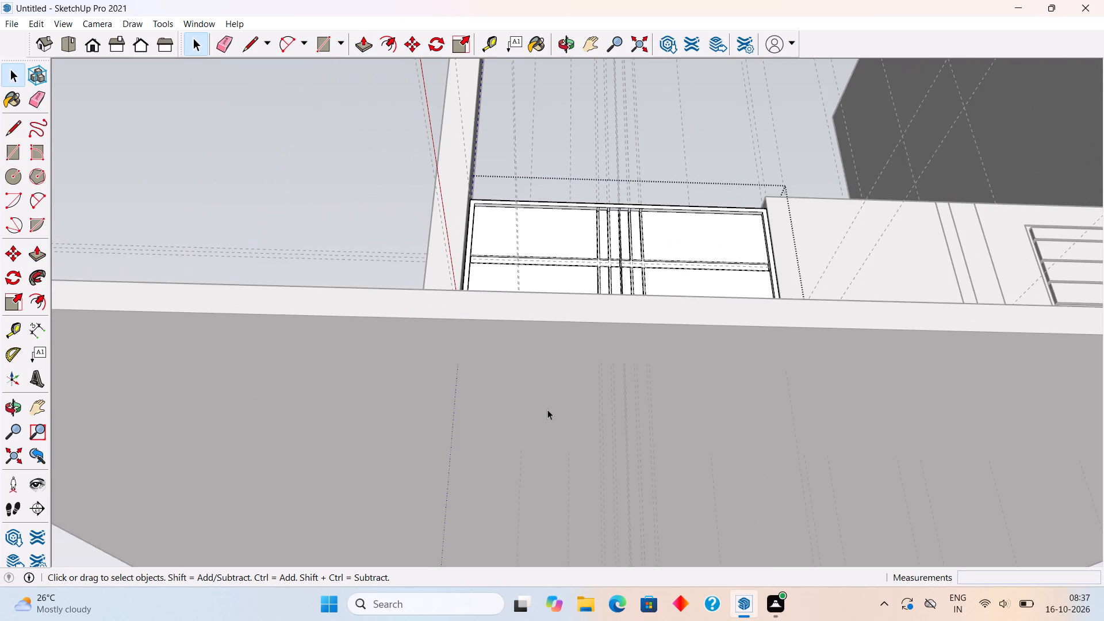
Draw a rectangle about 2" by 1 3/4" on the frame's lower inner ledge near the left corner.
left_click(547, 411)
middle_click_drag(565, 298, 586, 526)
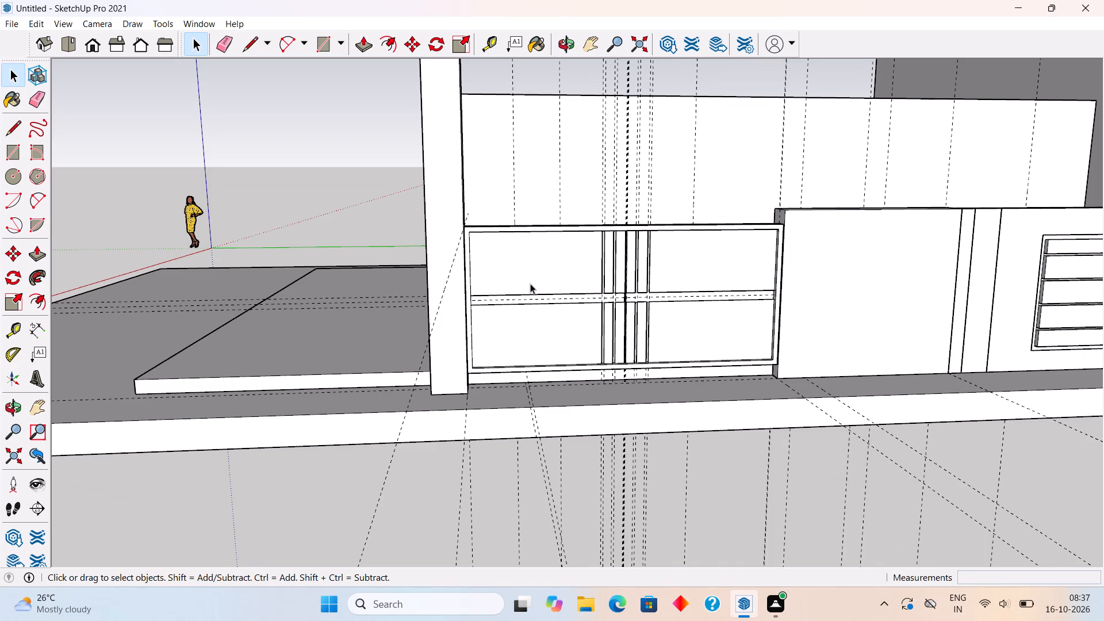
scroll(531, 283, "up", 1)
middle_click_drag(529, 305, 499, 467)
scroll(478, 408, "up", 17)
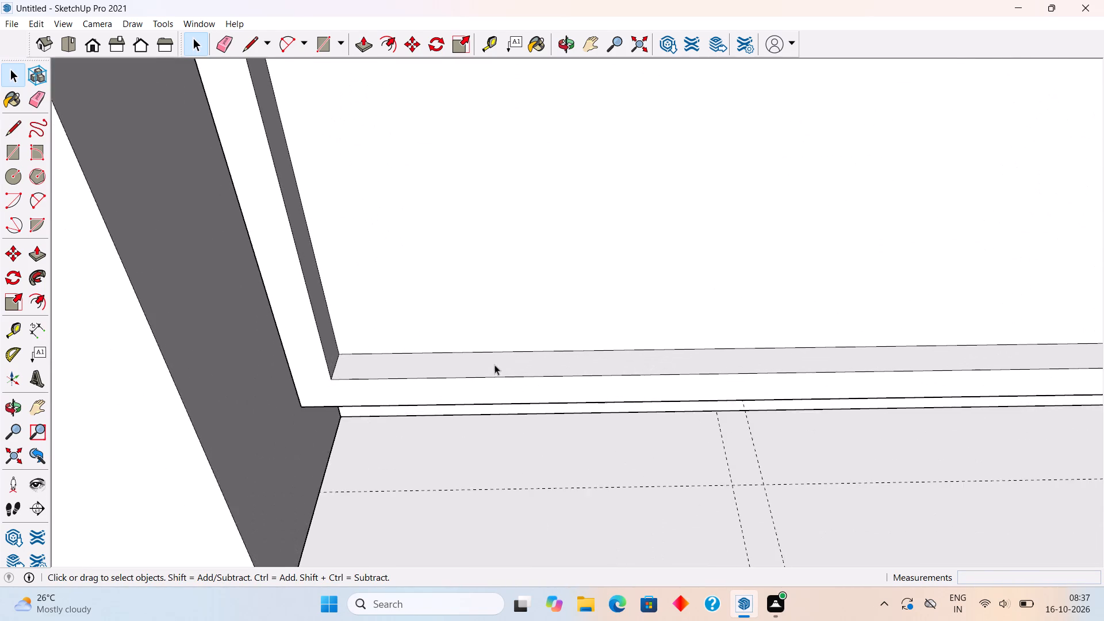
scroll(494, 365, "up", 13)
key("r")
scroll(322, 345, "up", 1)
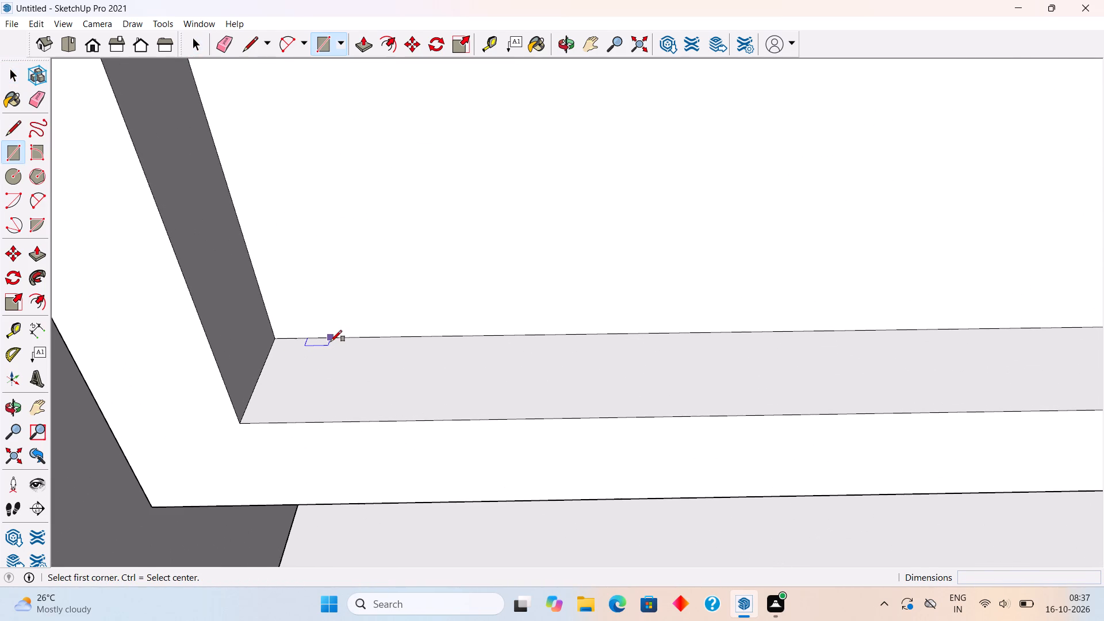
left_click(331, 338)
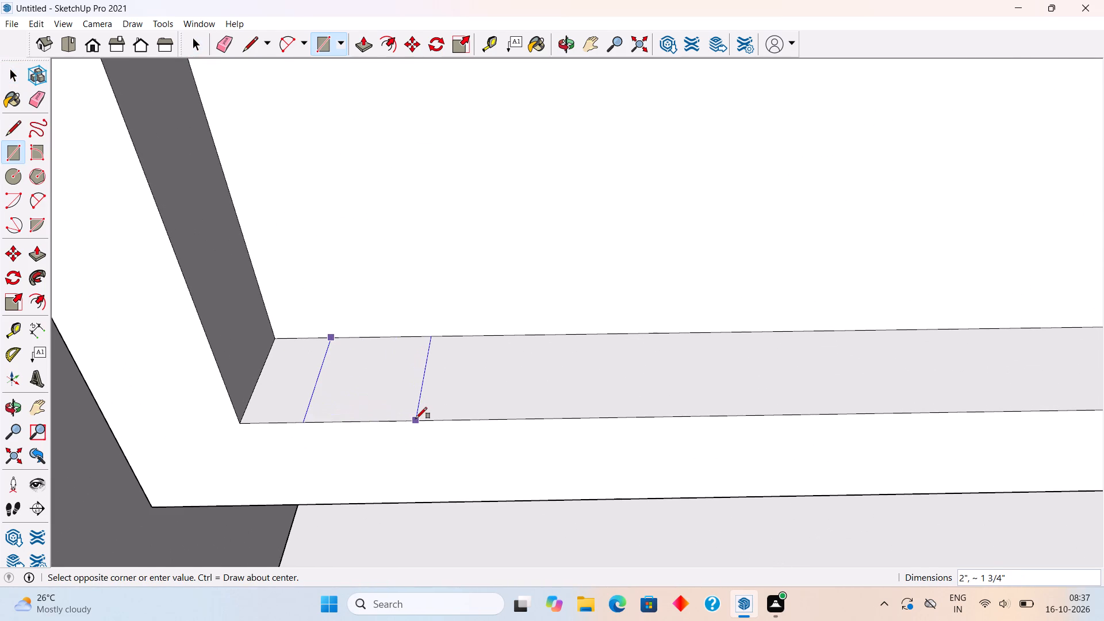
left_click(416, 419)
Extrude the small rectangle up 2' 2" to the underside of the horizontal band, forming a vertical slat.
key("p")
left_click(407, 377)
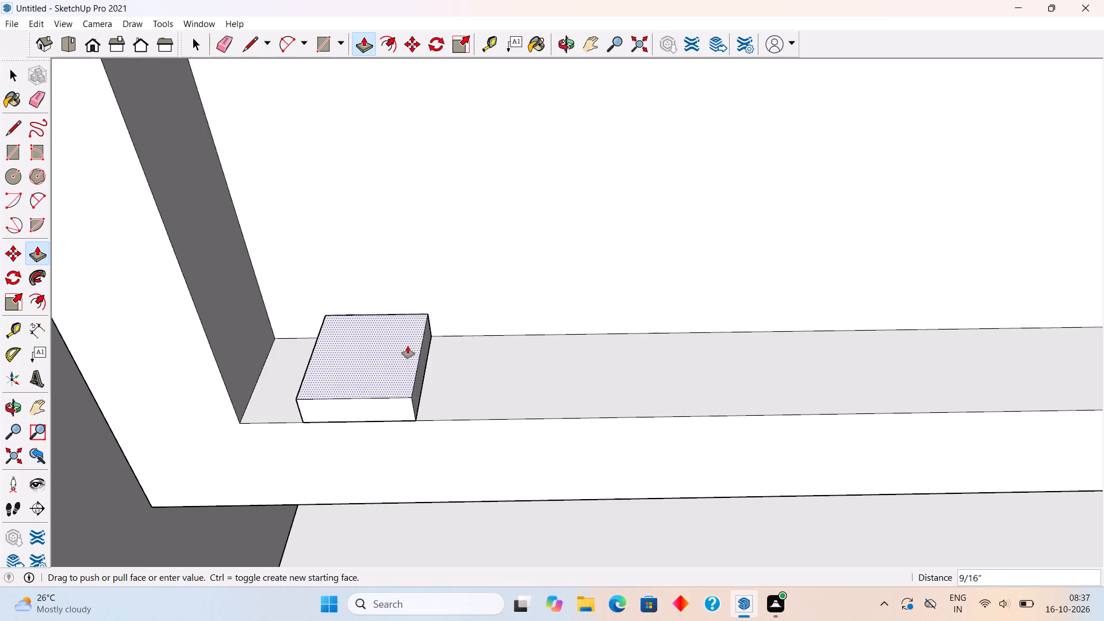
scroll(408, 342, "down", 20)
scroll(408, 342, "down", 7)
scroll(417, 292, "down", 2)
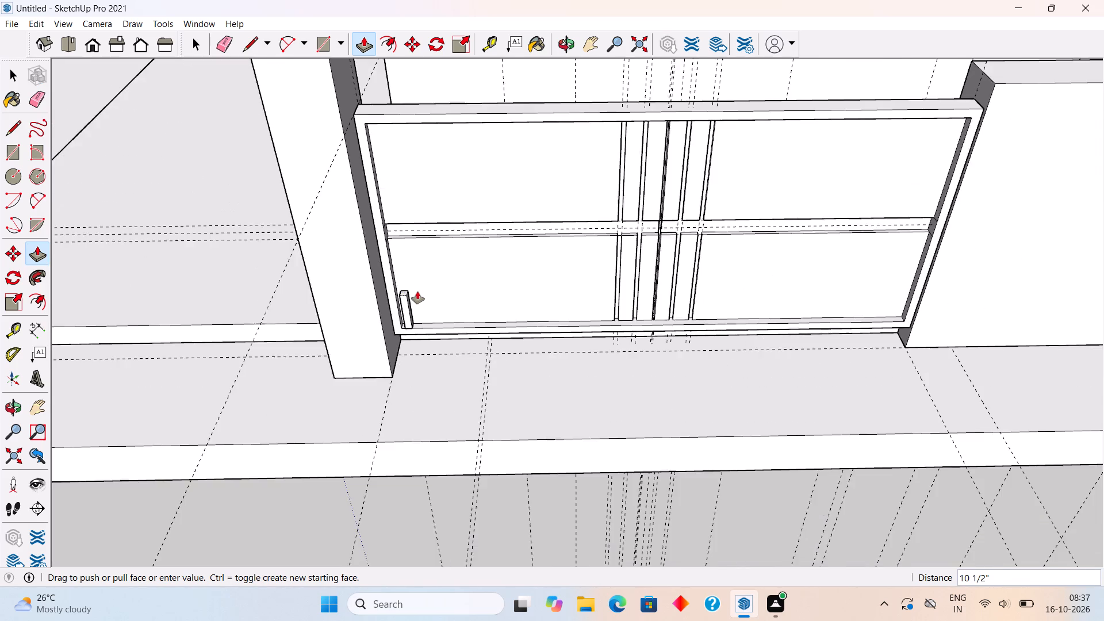
scroll(417, 292, "down", 9)
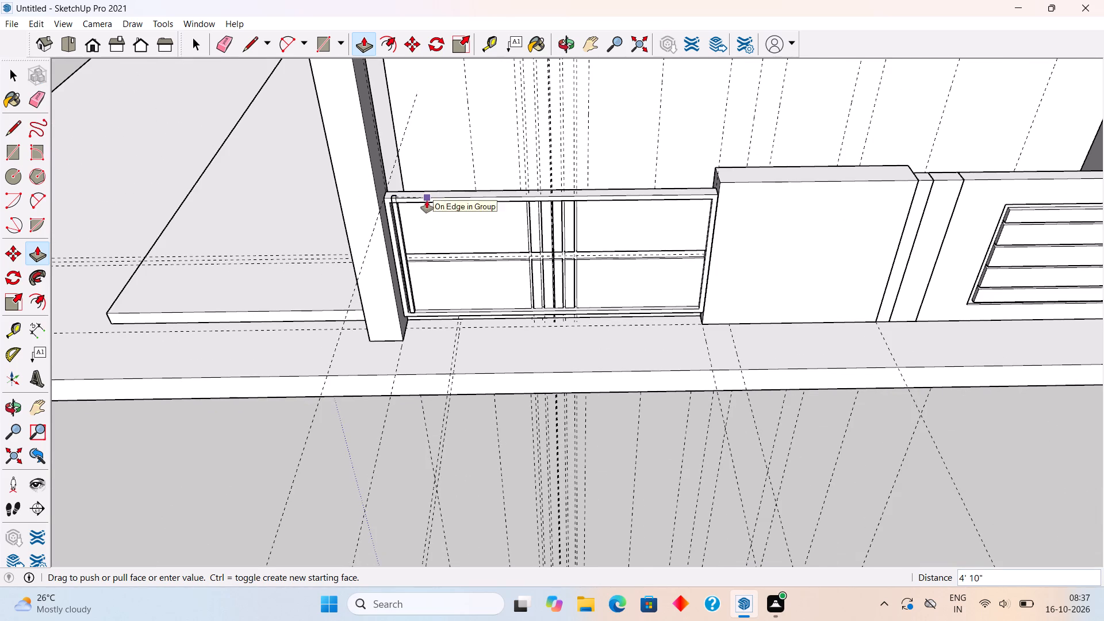
scroll(436, 267, "up", 5)
left_click(446, 258)
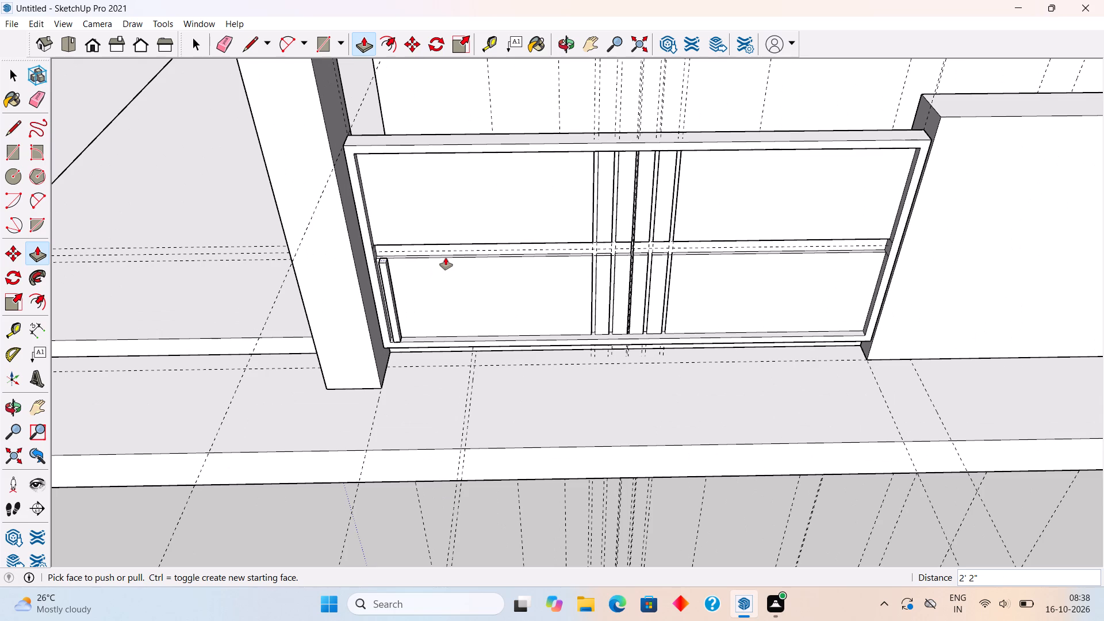
key("space")
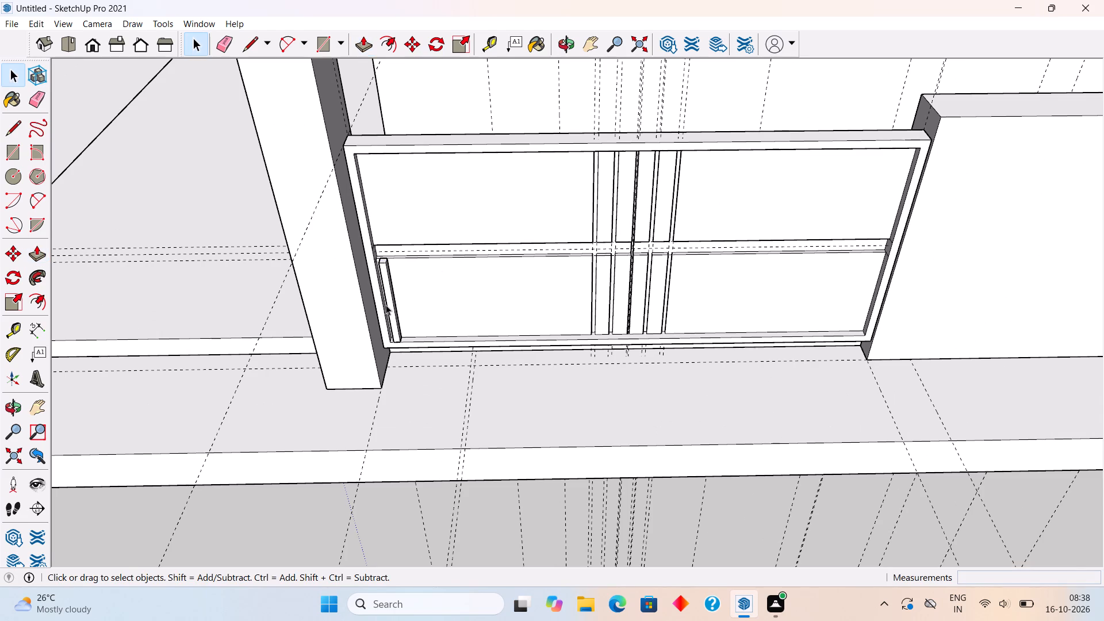
Group all faces and edges of the new vertical slat.
scroll(402, 301, "up", 9)
triple_click(390, 304)
right_click(390, 304)
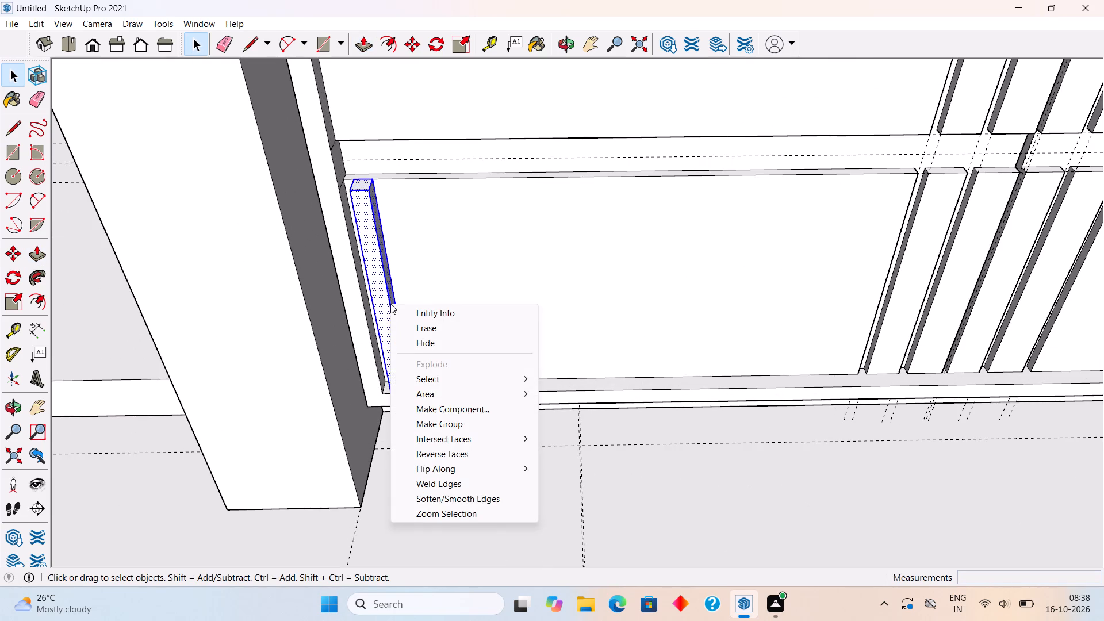
left_click(436, 428)
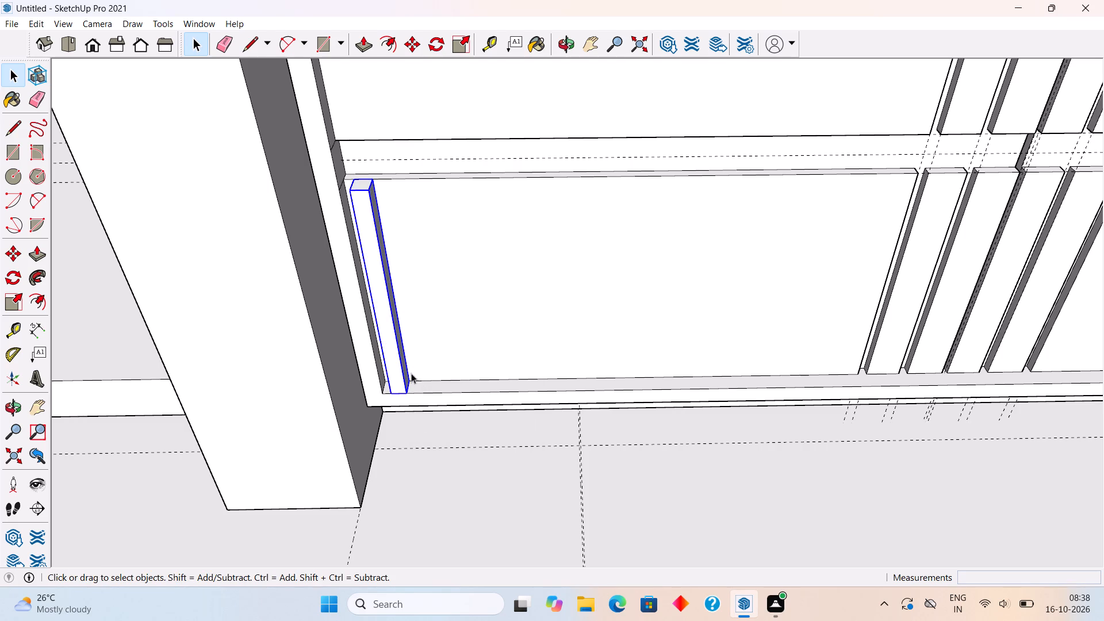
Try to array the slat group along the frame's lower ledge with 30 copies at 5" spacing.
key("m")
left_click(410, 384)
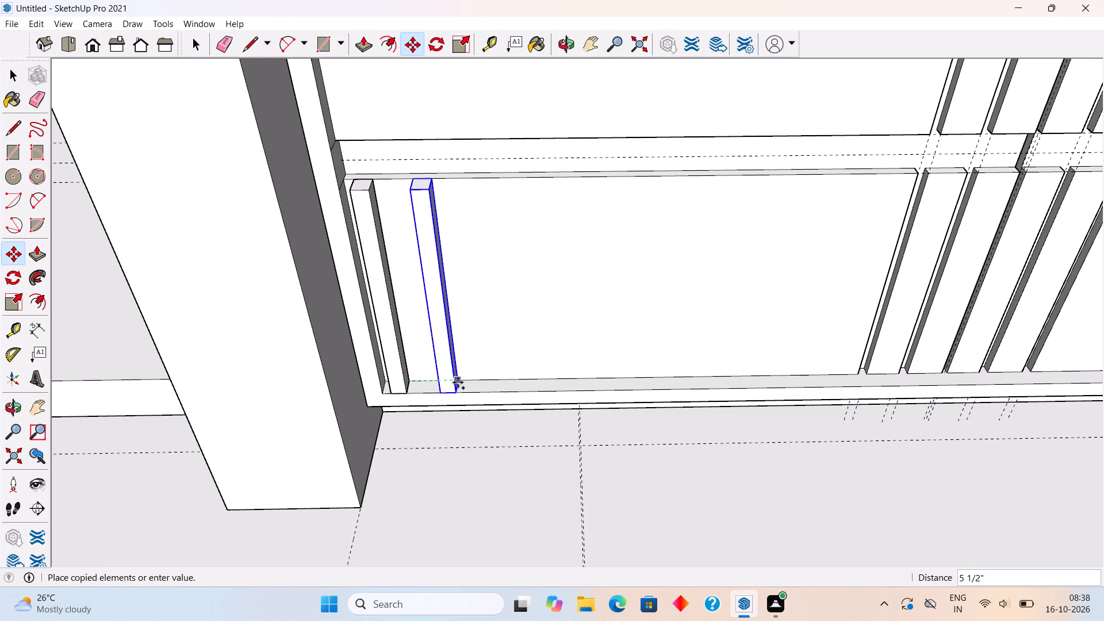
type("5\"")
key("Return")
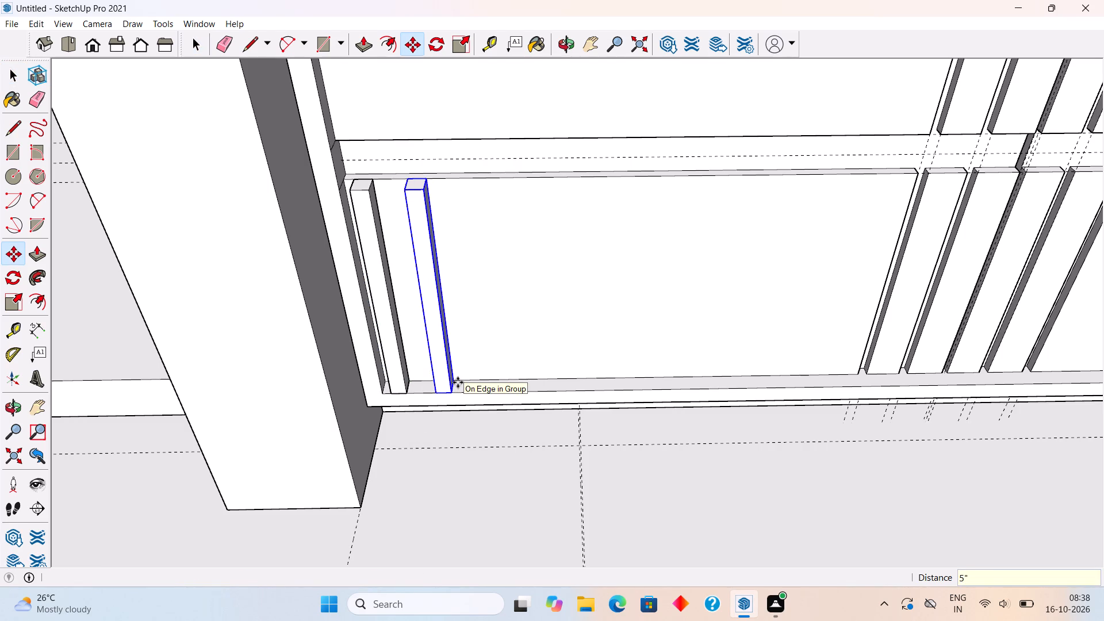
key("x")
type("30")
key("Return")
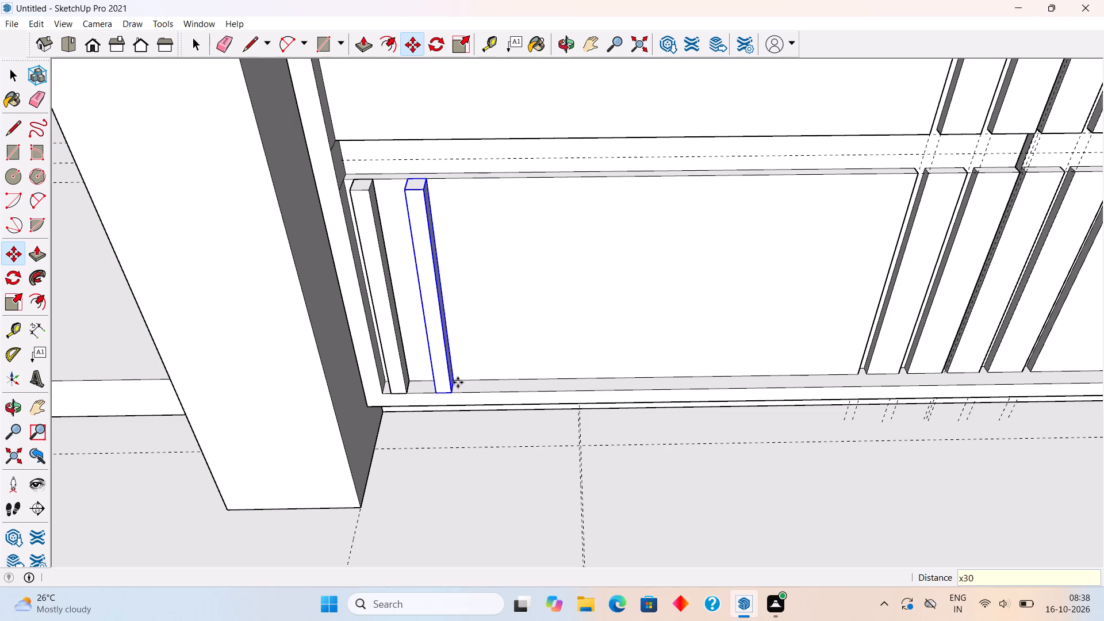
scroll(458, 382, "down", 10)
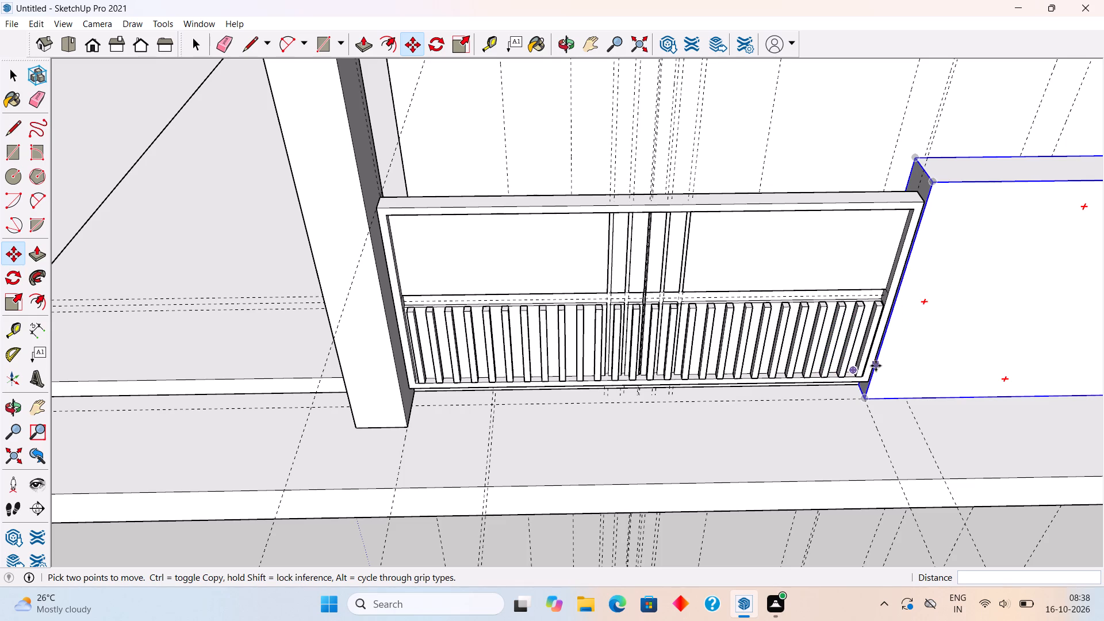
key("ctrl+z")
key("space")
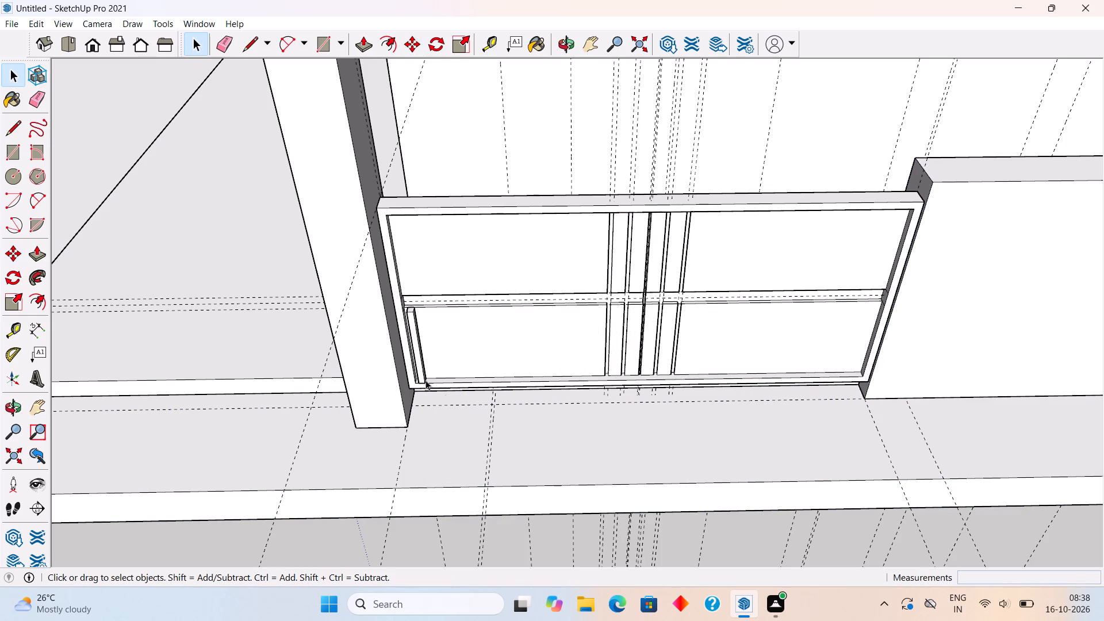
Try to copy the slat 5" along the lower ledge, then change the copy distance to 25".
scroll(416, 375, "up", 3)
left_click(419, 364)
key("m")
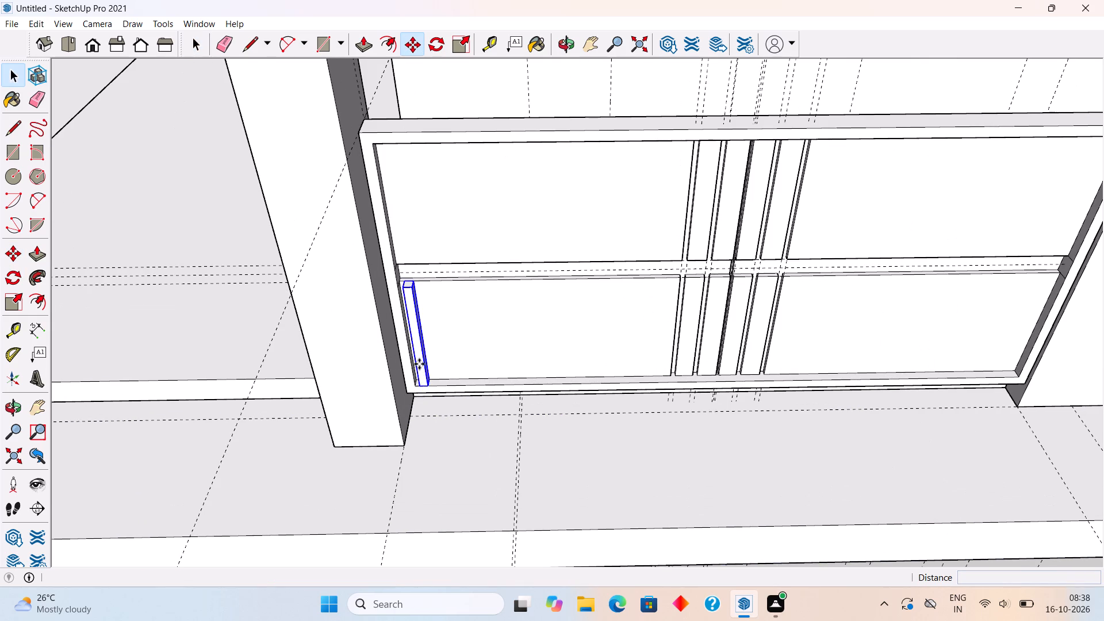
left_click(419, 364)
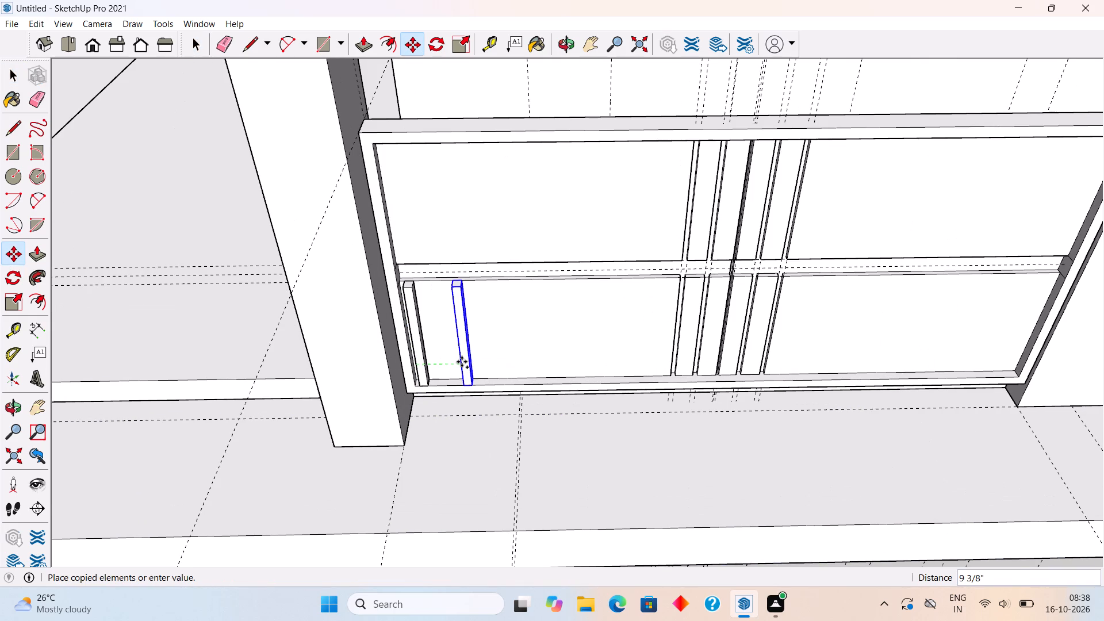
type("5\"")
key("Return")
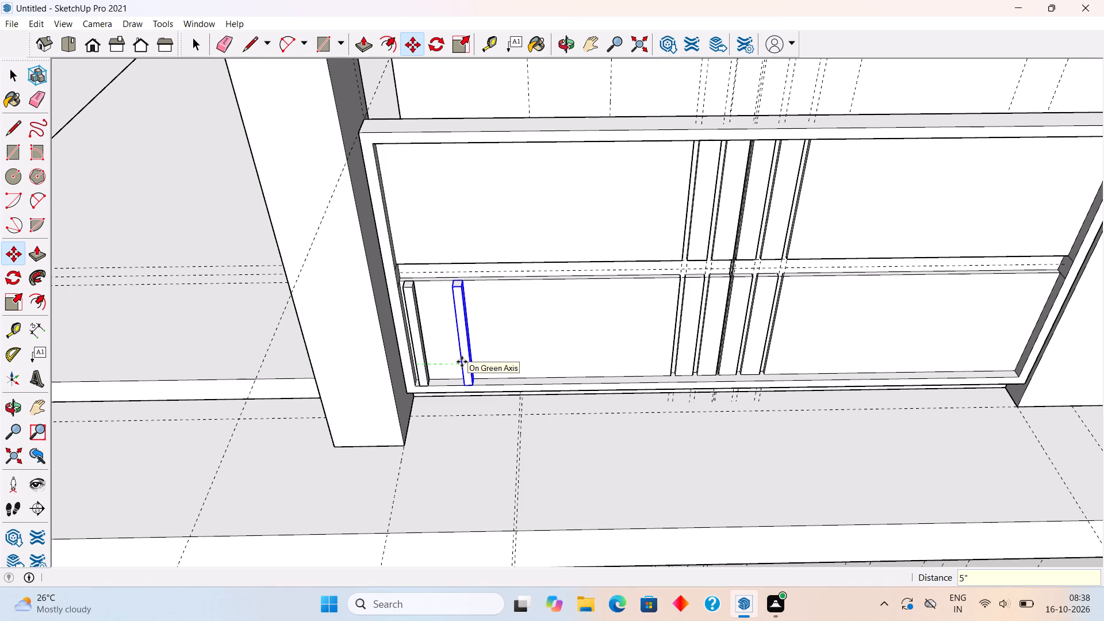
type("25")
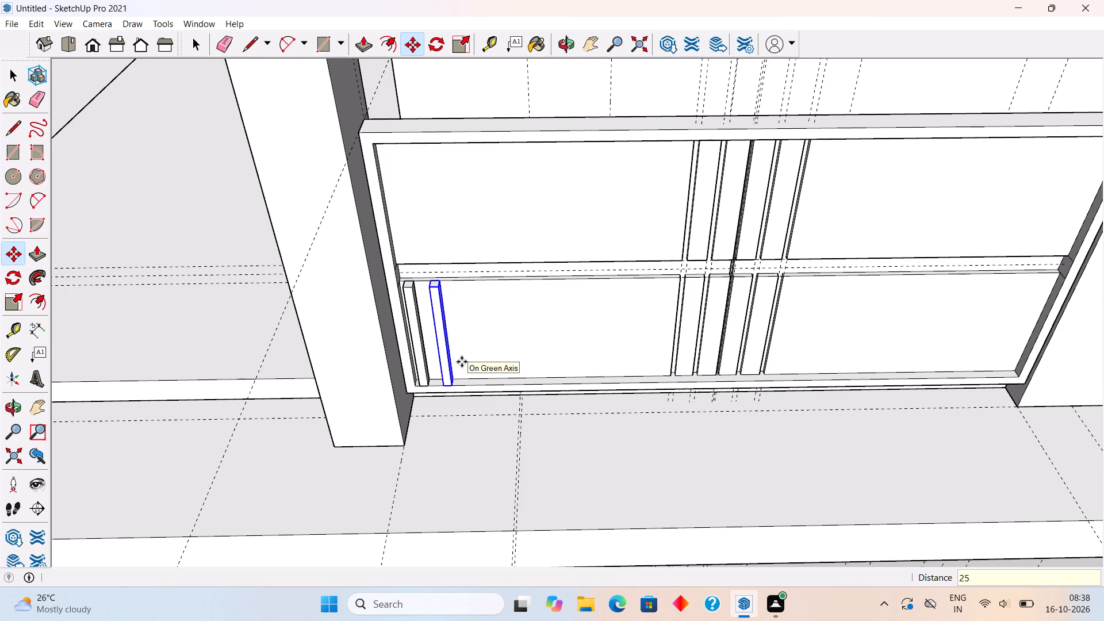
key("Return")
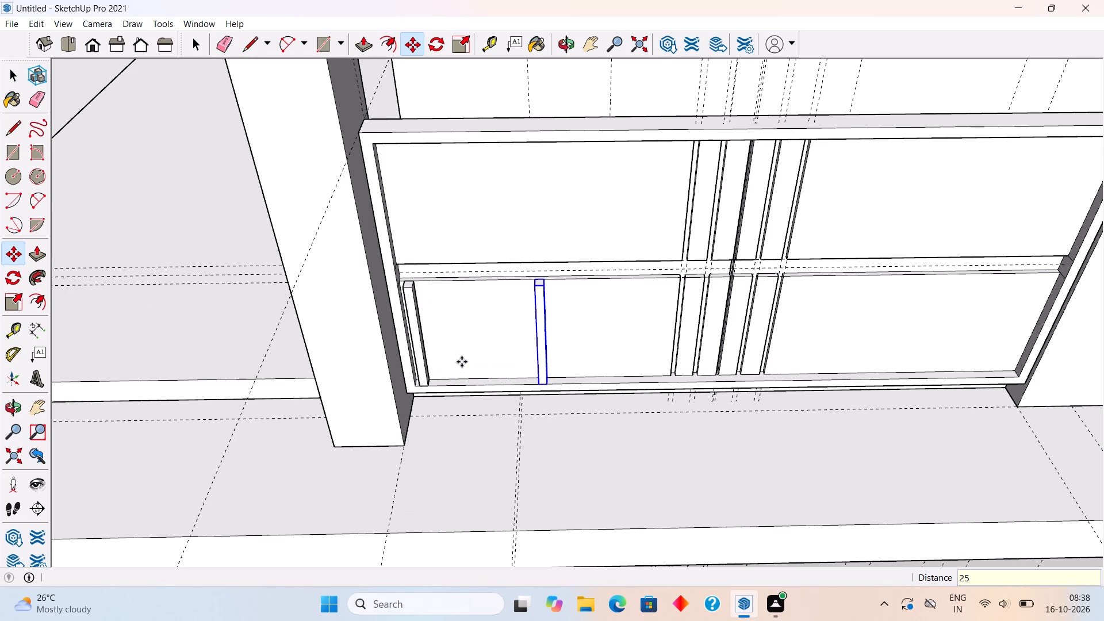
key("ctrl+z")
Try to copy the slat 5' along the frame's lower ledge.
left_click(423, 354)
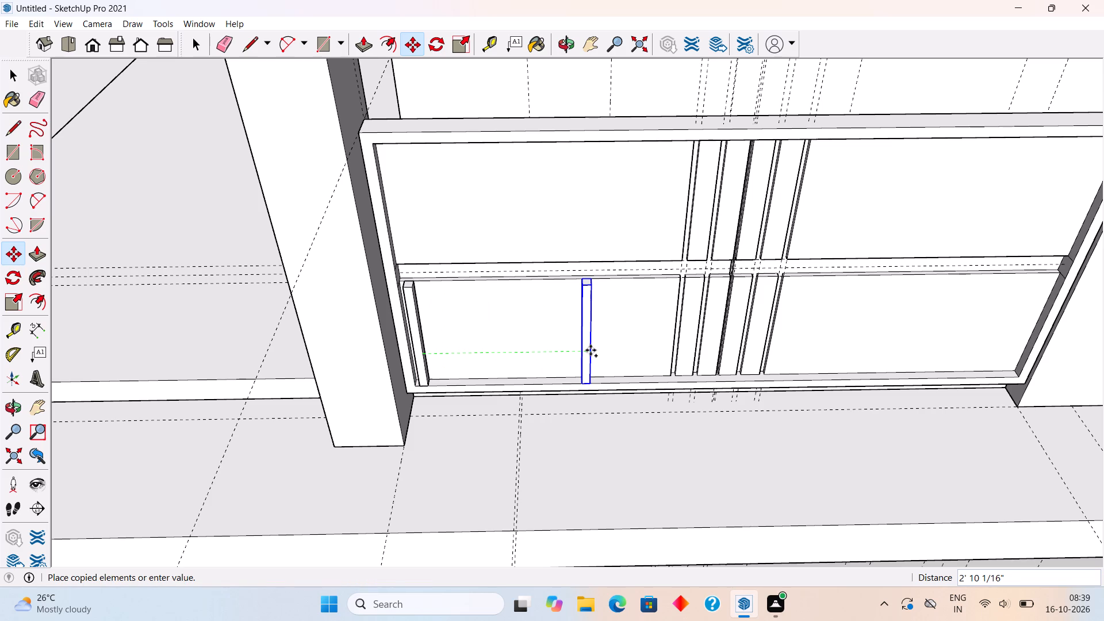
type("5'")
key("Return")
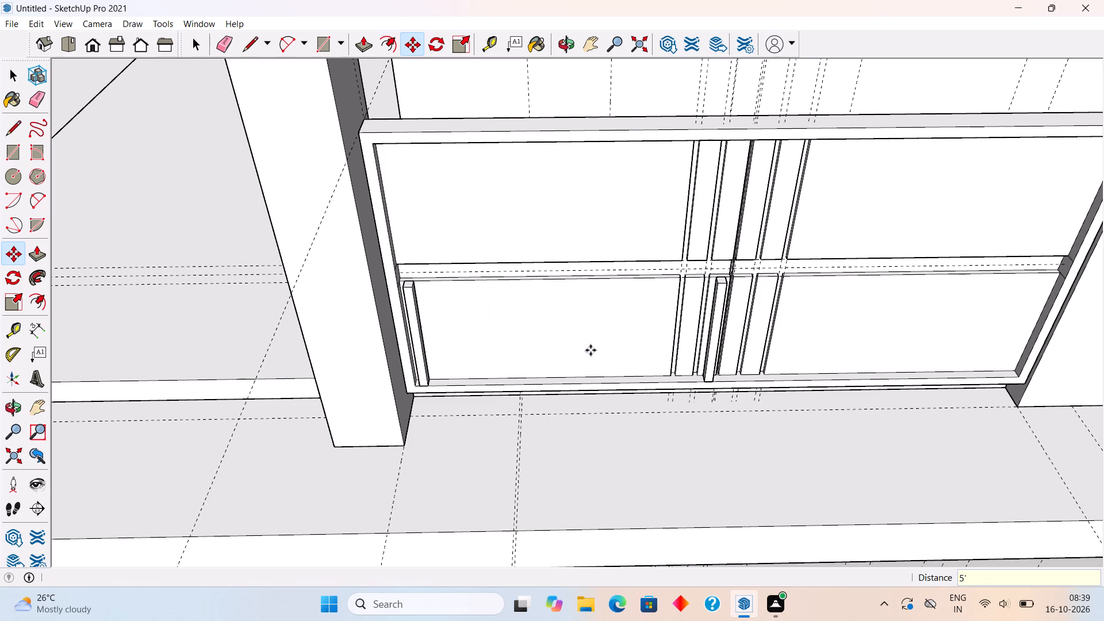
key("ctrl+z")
Array the slat group along the frame's lower ledge with 25 copies at 5" spacing.
left_click(417, 348)
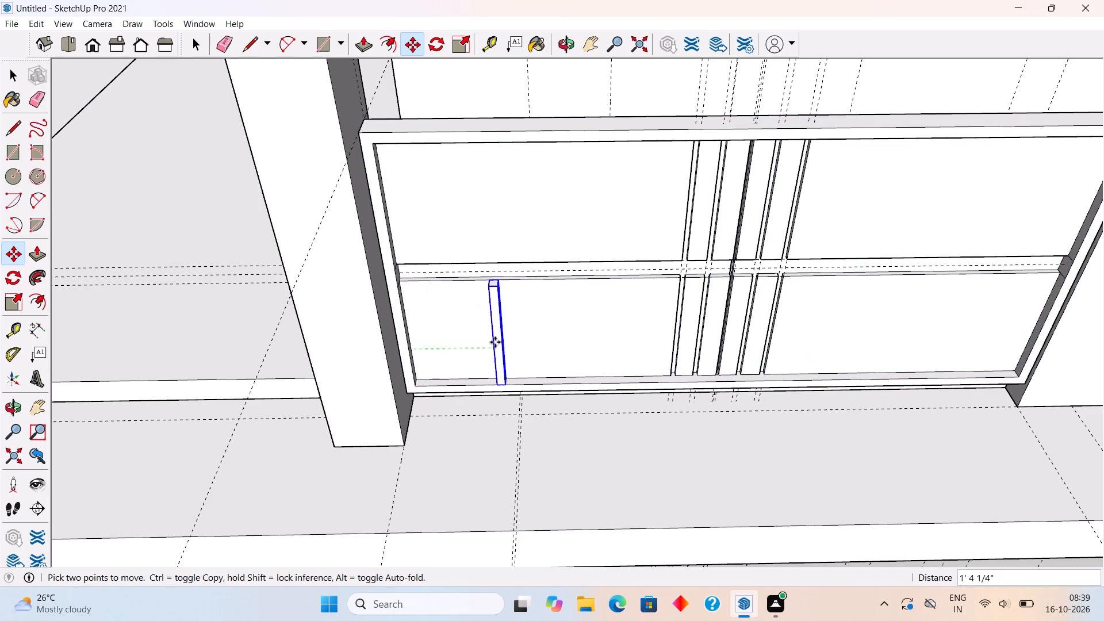
type("5\"")
key("Return")
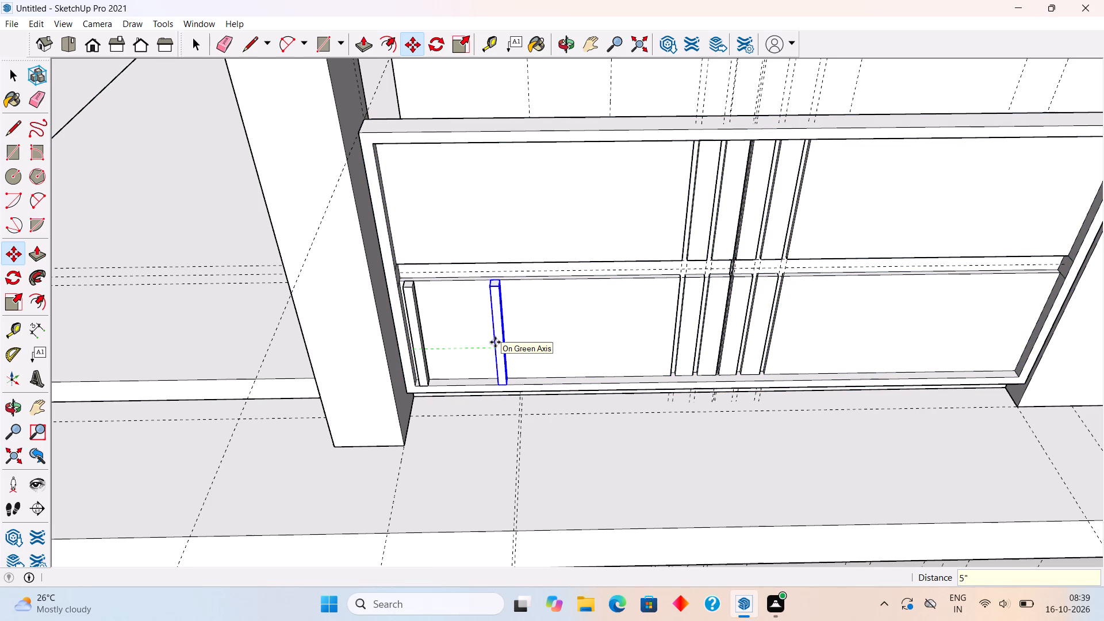
type("x2")
key("5")
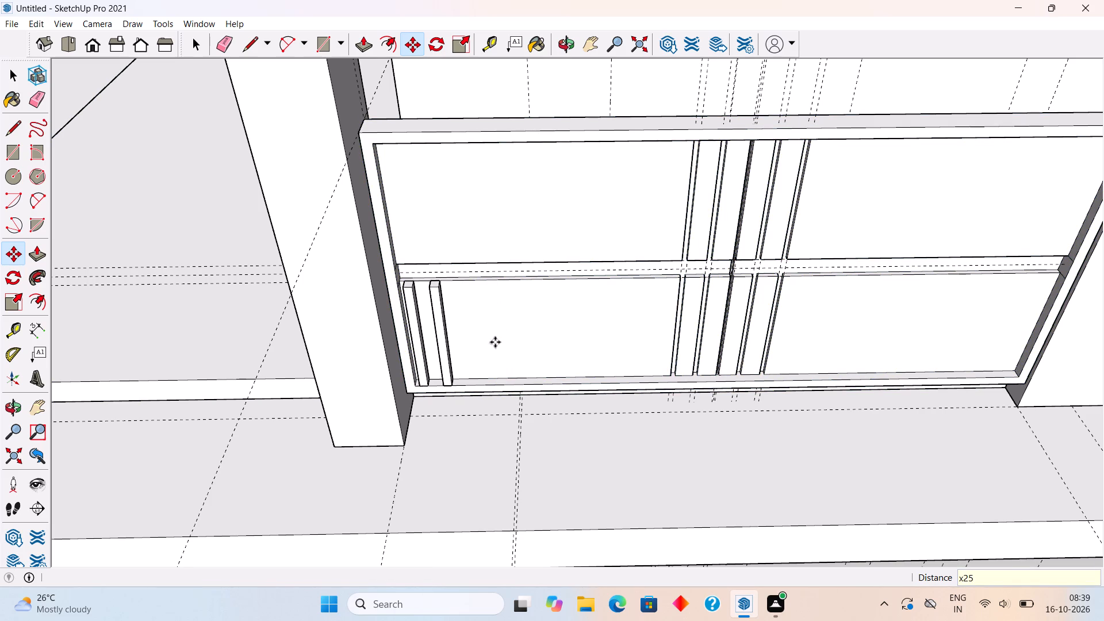
key("Return")
Examine the arrayed slats along the frame's lower half from several angles, including how they sit on the ledge.
scroll(495, 342, "down", 3)
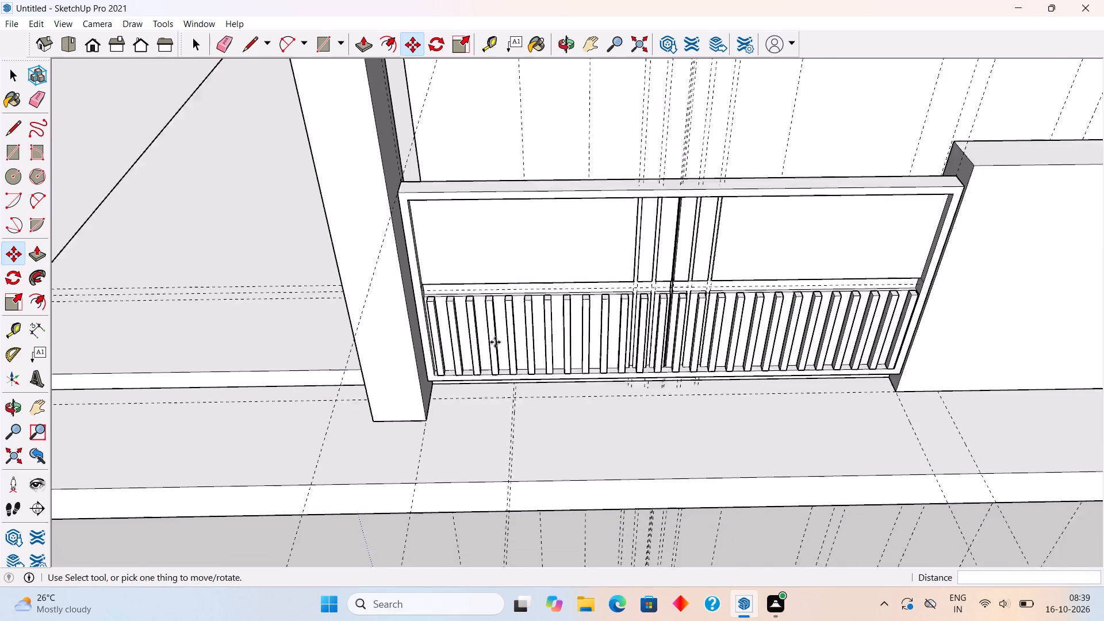
scroll(495, 342, "down", 7)
middle_click_drag(607, 520, 698, 340)
key("space")
scroll(687, 319, "up", 6)
middle_click_drag(646, 324, 604, 330)
scroll(547, 335, "up", 5)
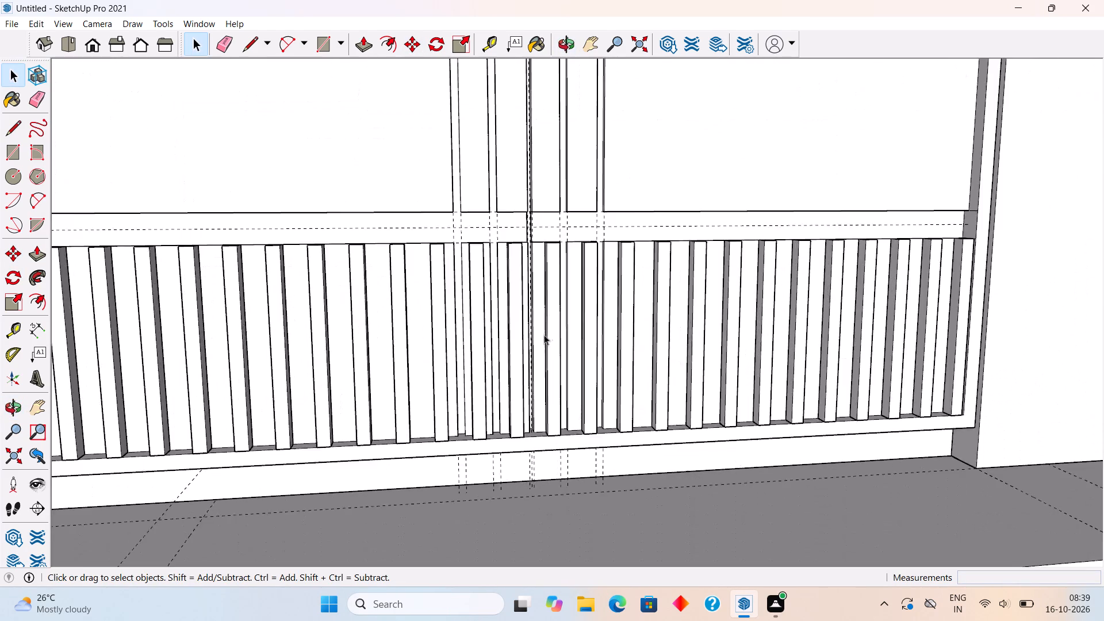
scroll(544, 335, "up", 5)
middle_click_drag(539, 335, 484, 519)
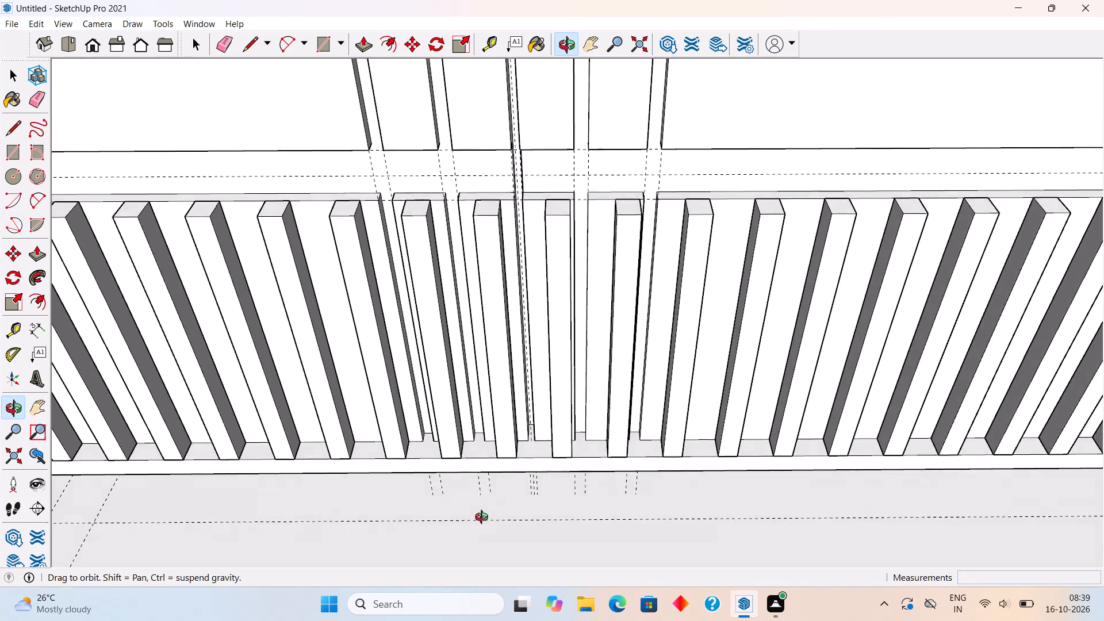
middle_click_drag(484, 519, 504, 456)
scroll(504, 456, "down", 3)
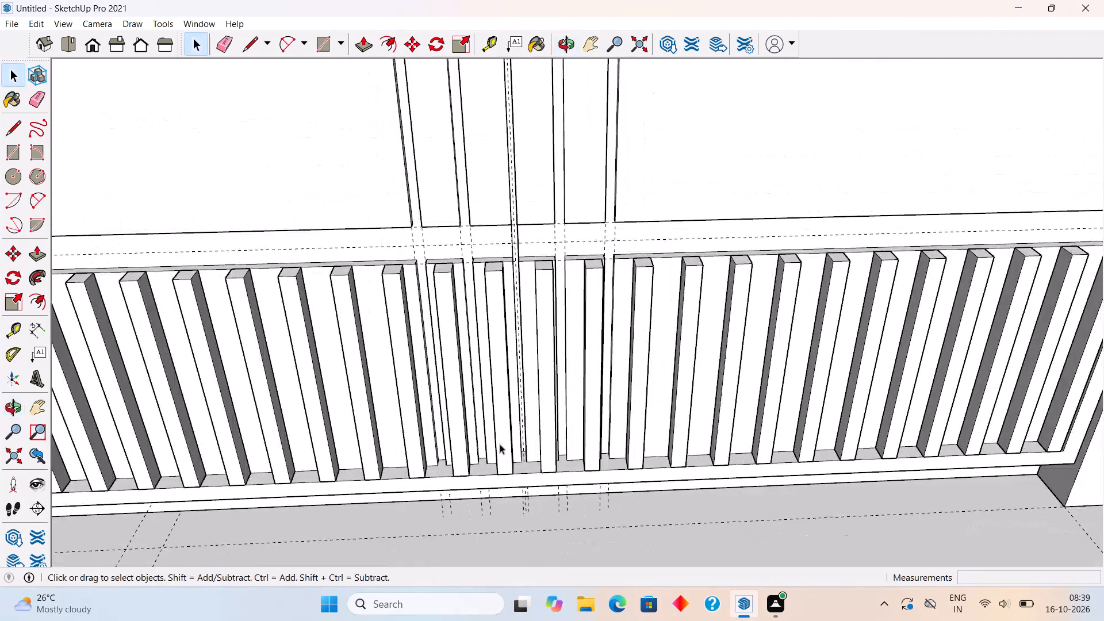
scroll(497, 443, "down", 7)
scroll(202, 427, "up", 2)
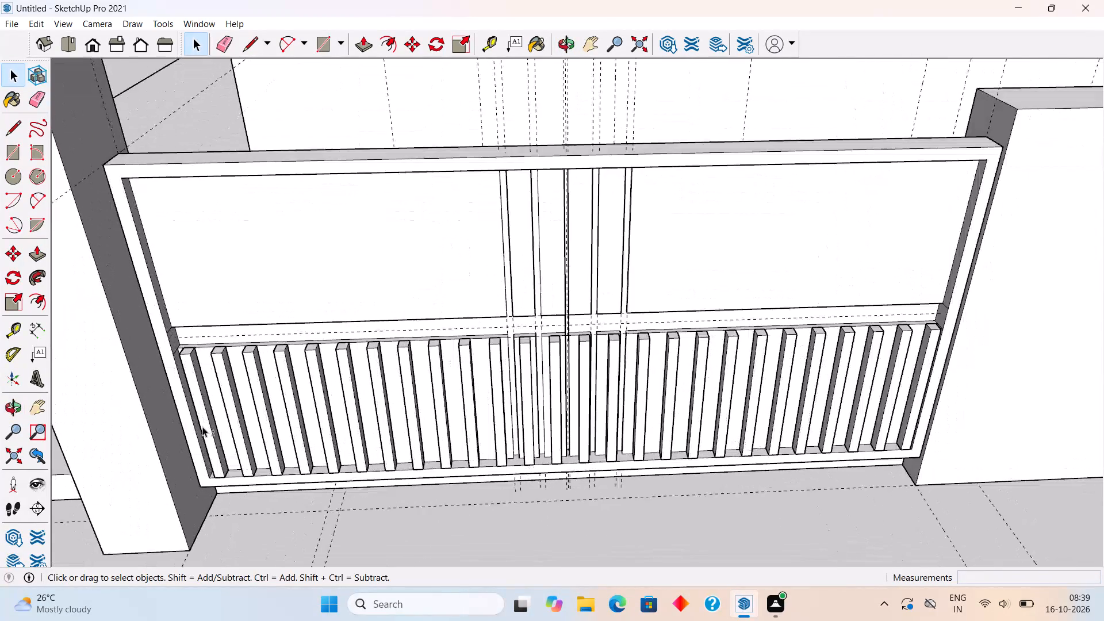
Select every slat in the frame's lower half and make them into a single group.
left_click(202, 427, "shift")
left_click(243, 433, "shift")
left_click(272, 430, "shift")
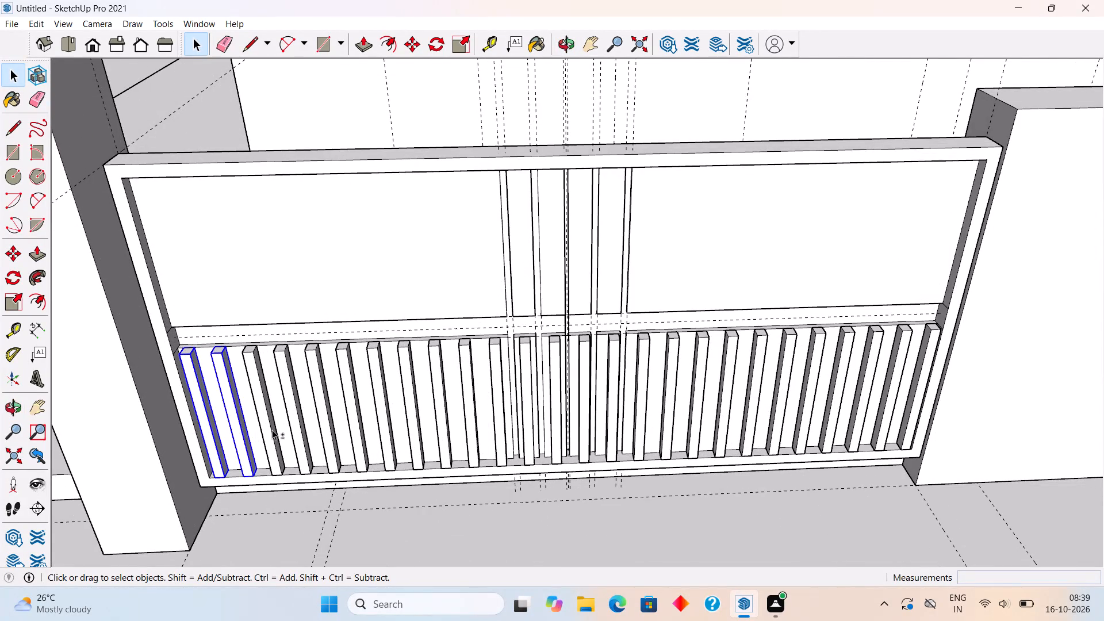
left_click(300, 432, "shift")
left_click(332, 446, "shift")
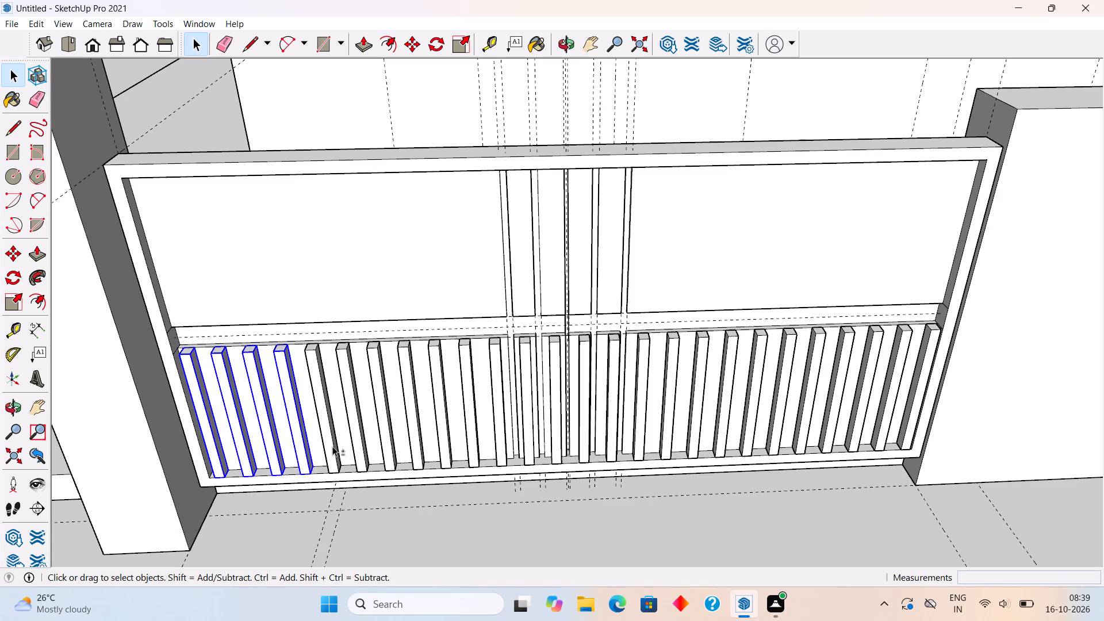
left_click(367, 452, "shift")
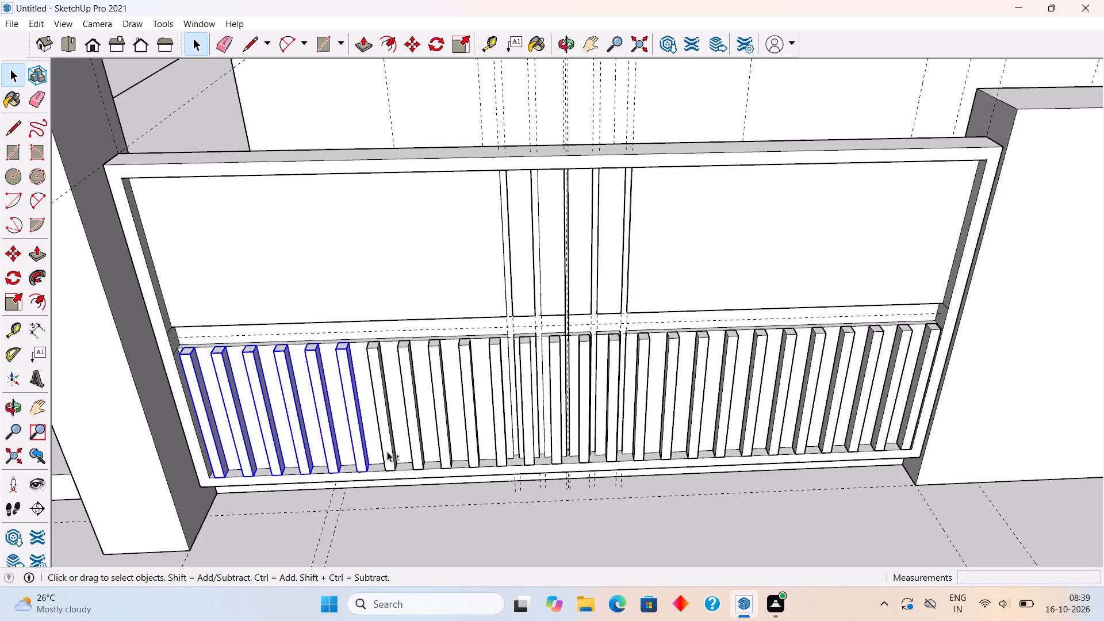
left_click(388, 451, "shift")
left_click(414, 451, "shift")
left_click(440, 450, "shift")
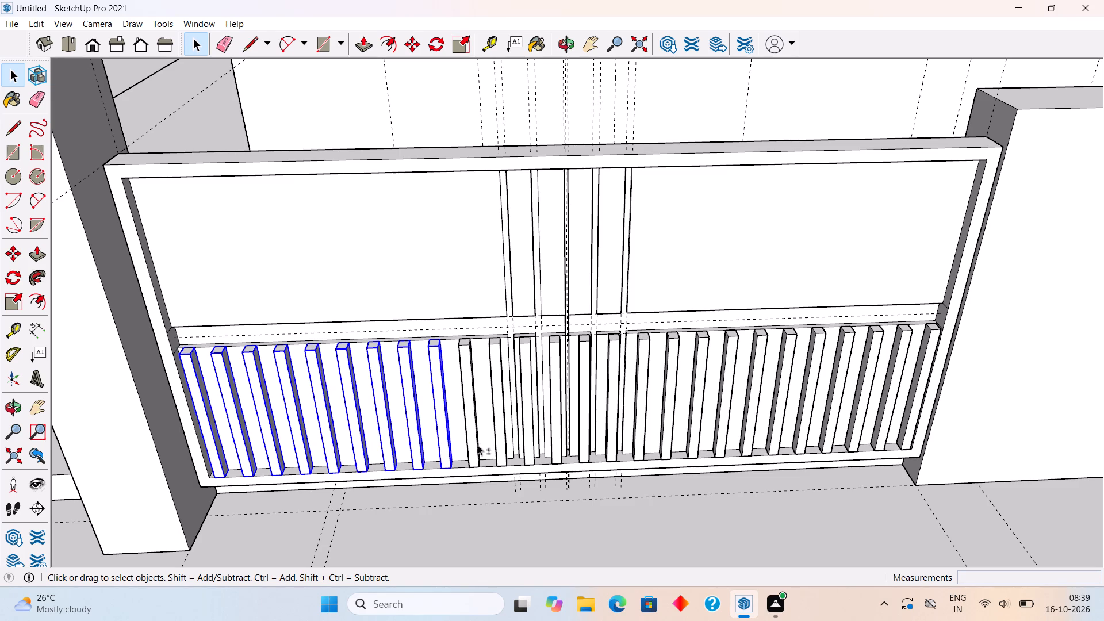
left_click(473, 446, "shift")
left_click(503, 453, "shift")
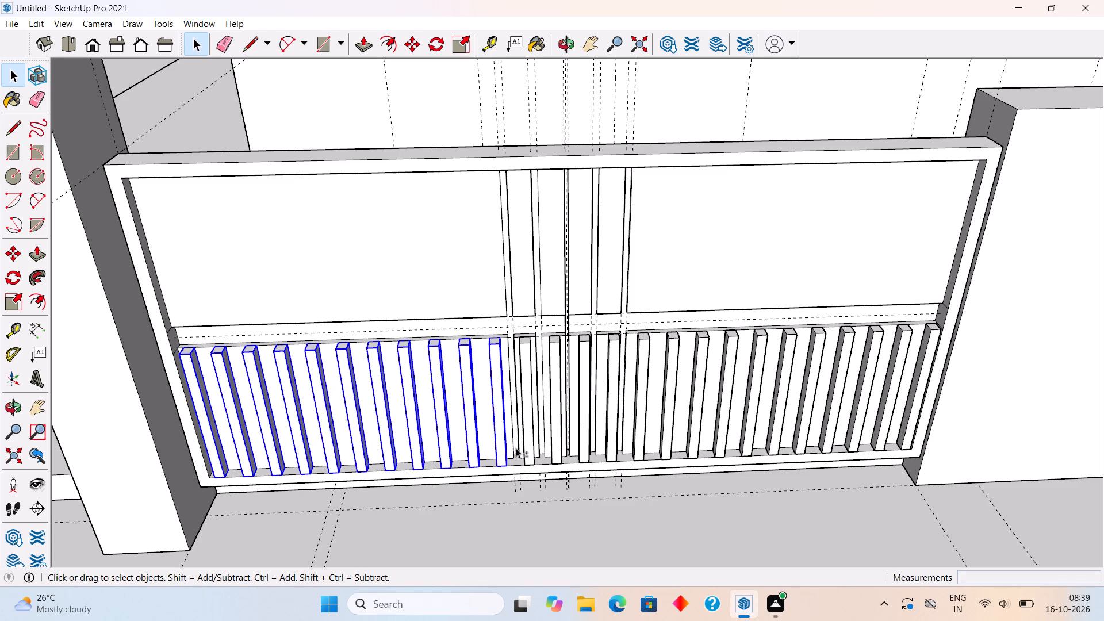
left_click(529, 445, "shift")
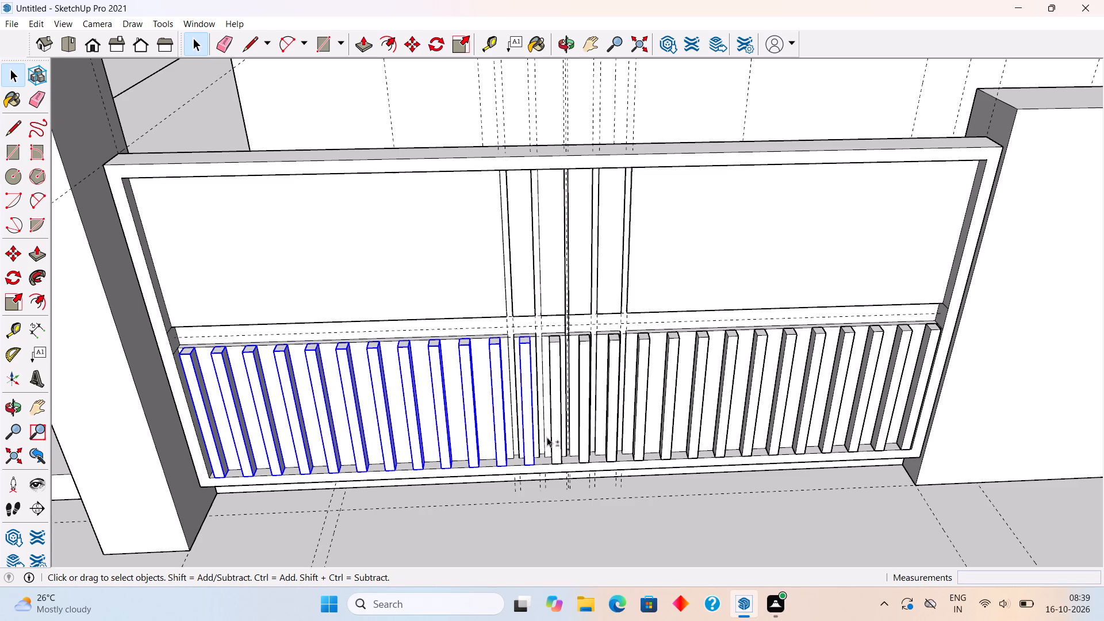
left_click(555, 444, "shift")
left_click(584, 443, "shift")
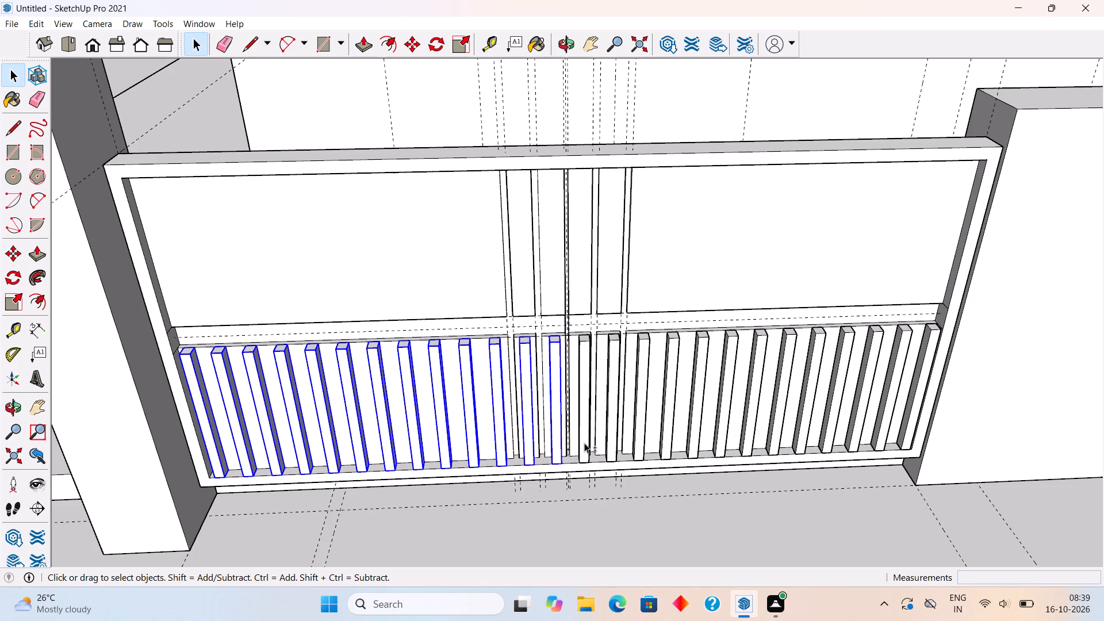
left_click(614, 436, "shift")
left_click(641, 438, "shift")
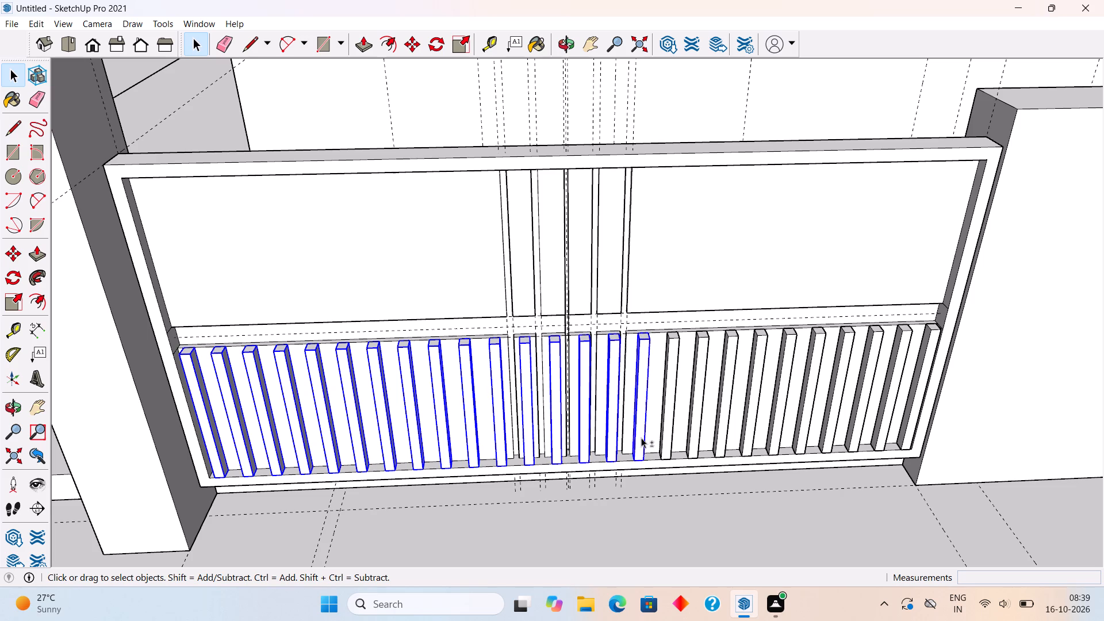
left_click(663, 435, "shift")
left_click(695, 433, "shift")
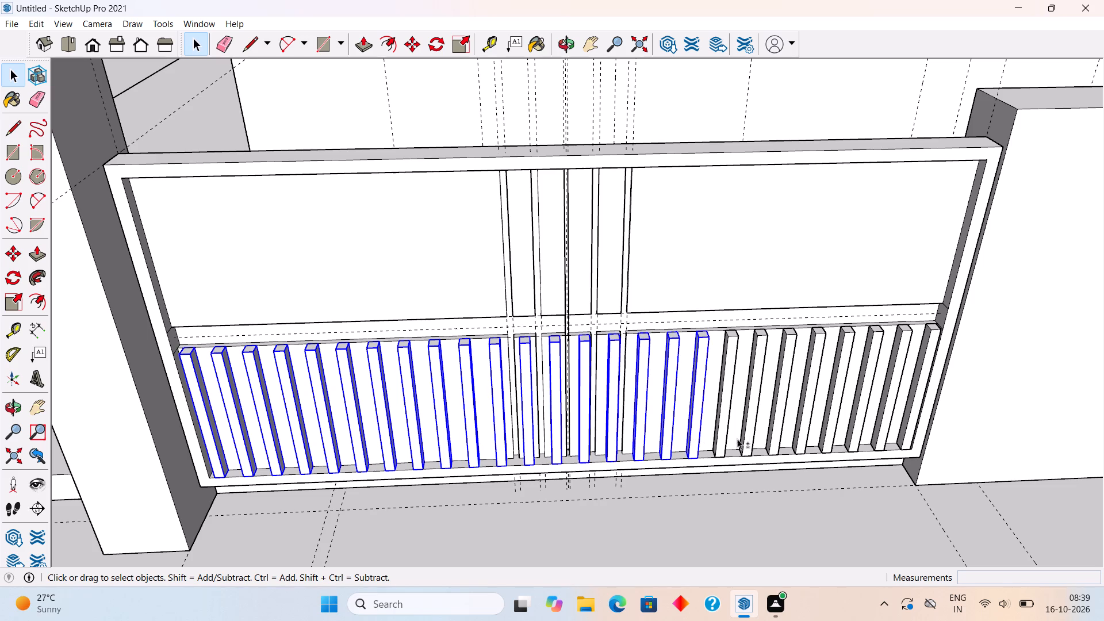
left_click(725, 442, "shift")
left_click(750, 443, "shift")
left_click(778, 439, "shift")
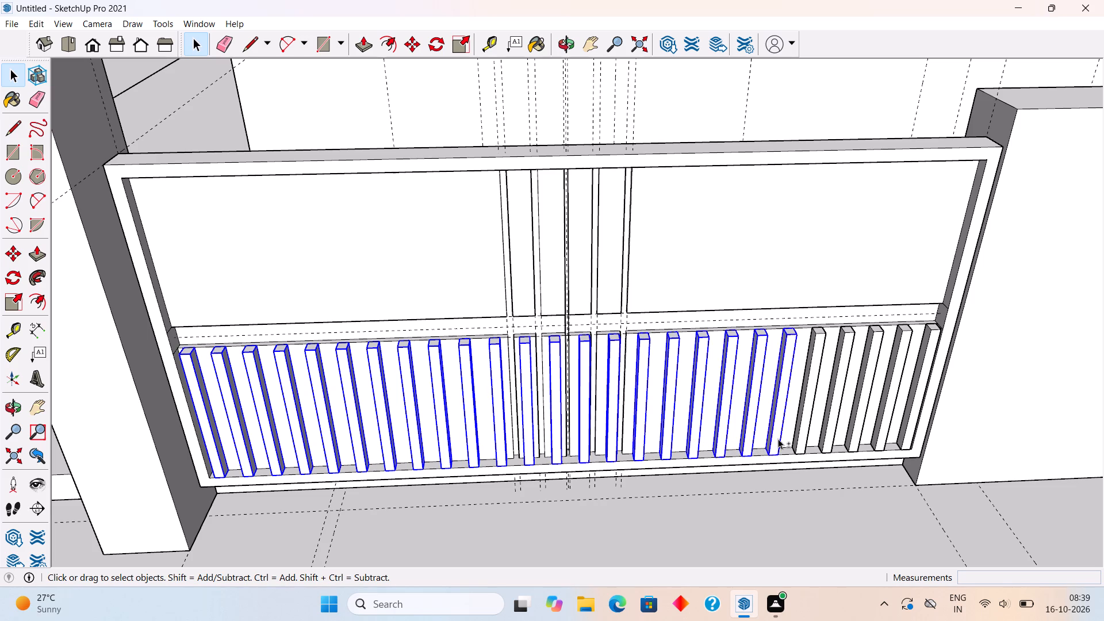
left_click(798, 436, "shift")
left_click(830, 432, "shift")
left_click(860, 427, "shift")
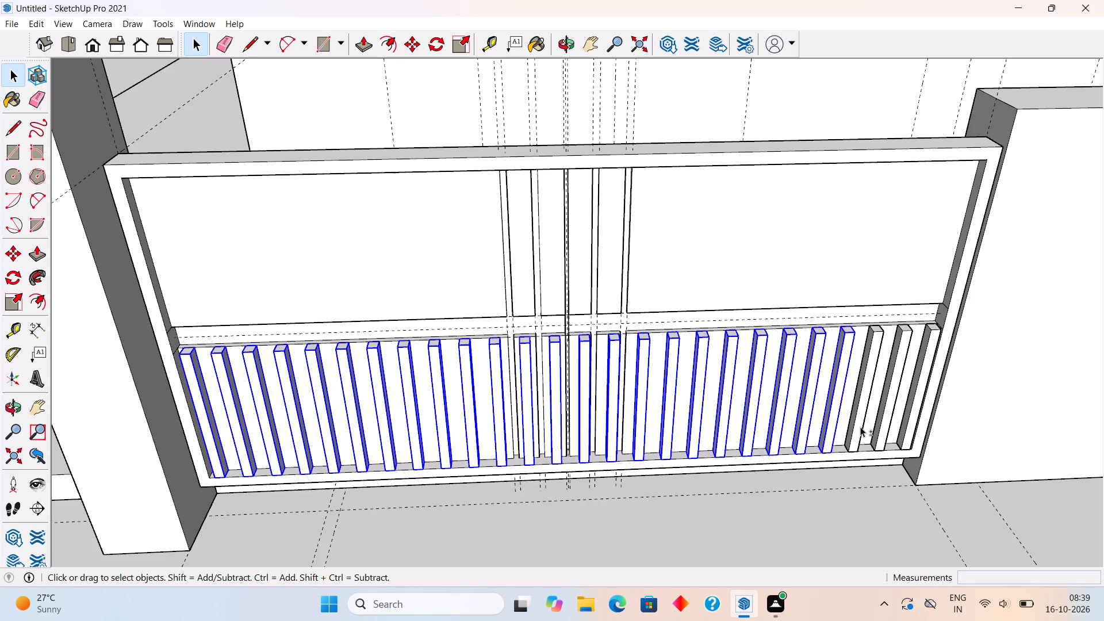
left_click(881, 423, "shift")
left_click(909, 420, "shift")
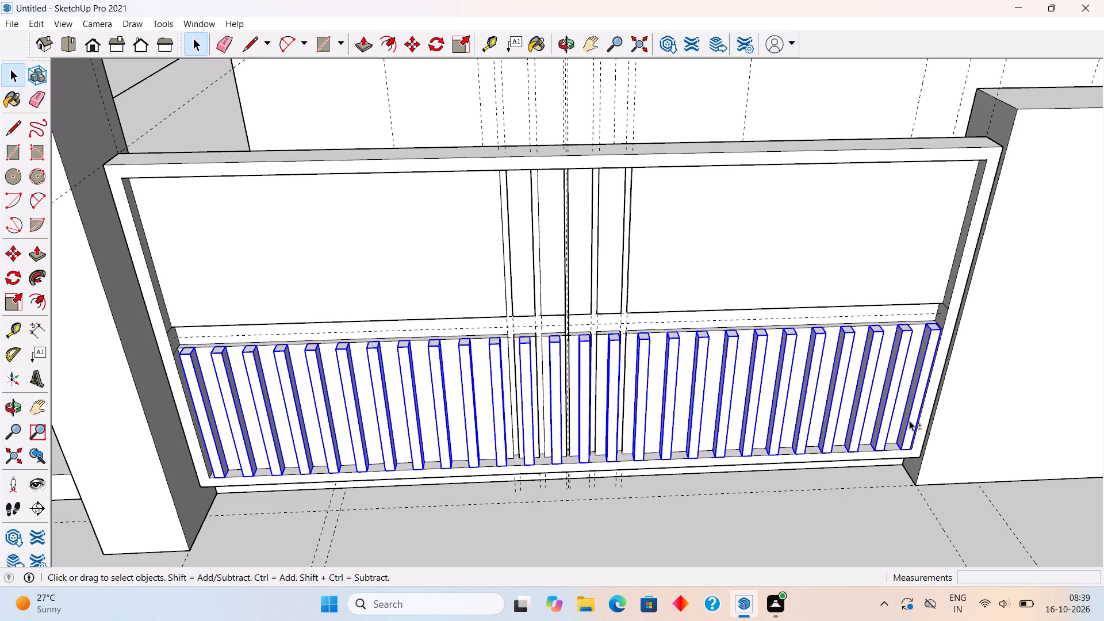
right_click(909, 420, "shift")
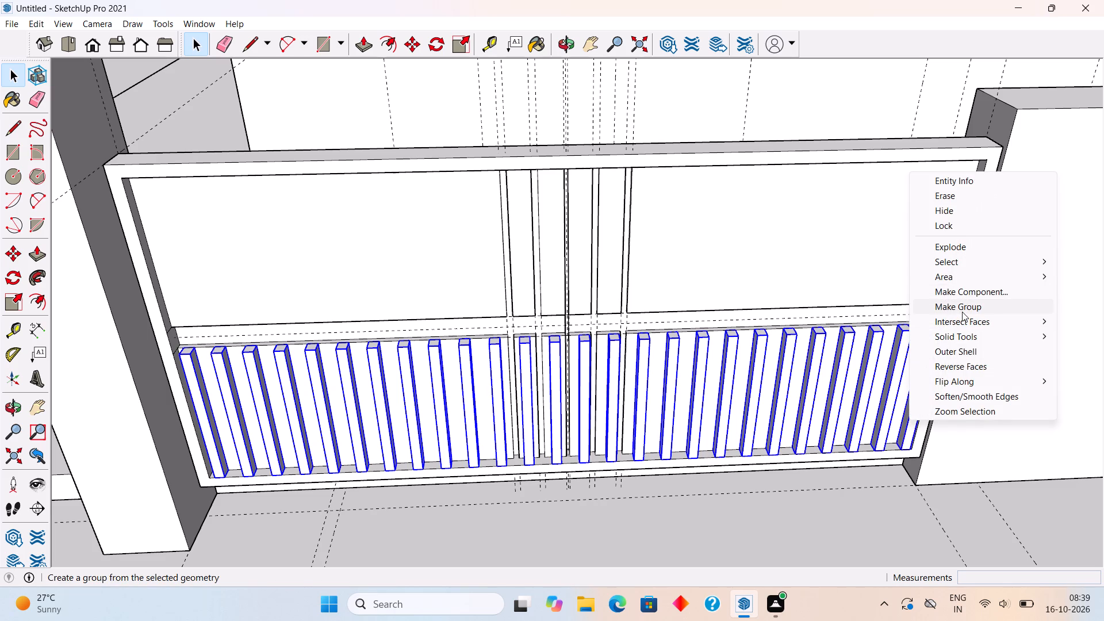
left_click(962, 312, "shift")
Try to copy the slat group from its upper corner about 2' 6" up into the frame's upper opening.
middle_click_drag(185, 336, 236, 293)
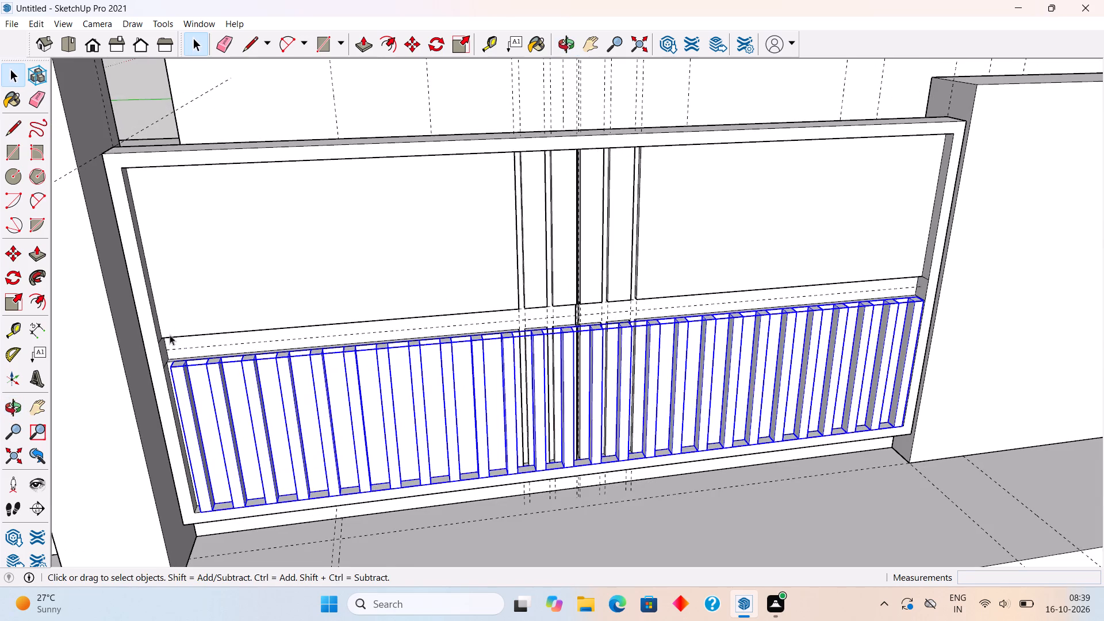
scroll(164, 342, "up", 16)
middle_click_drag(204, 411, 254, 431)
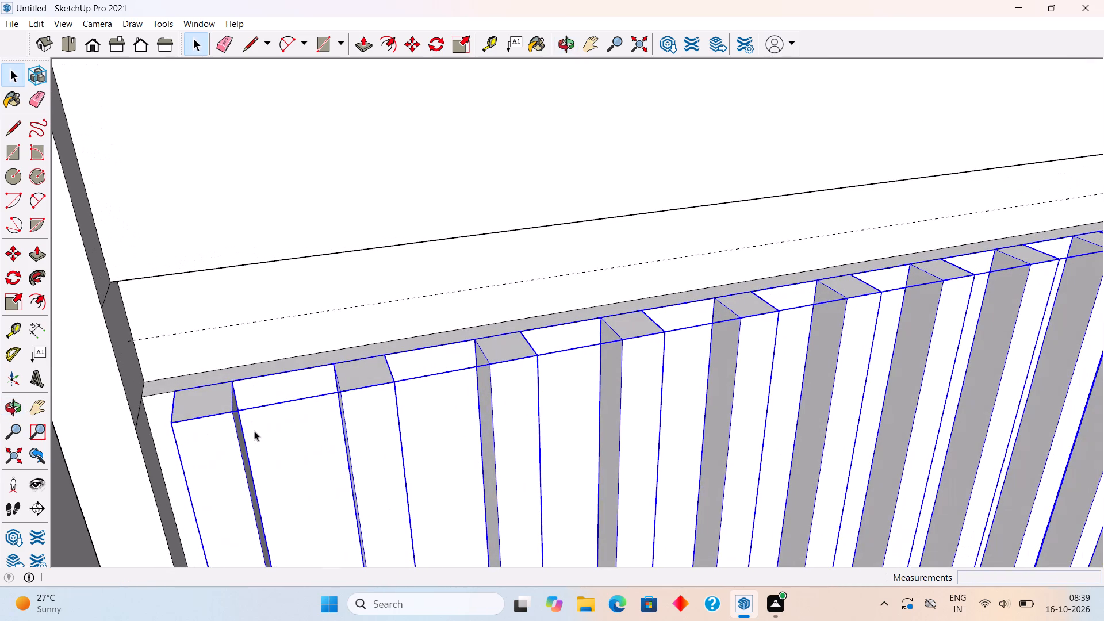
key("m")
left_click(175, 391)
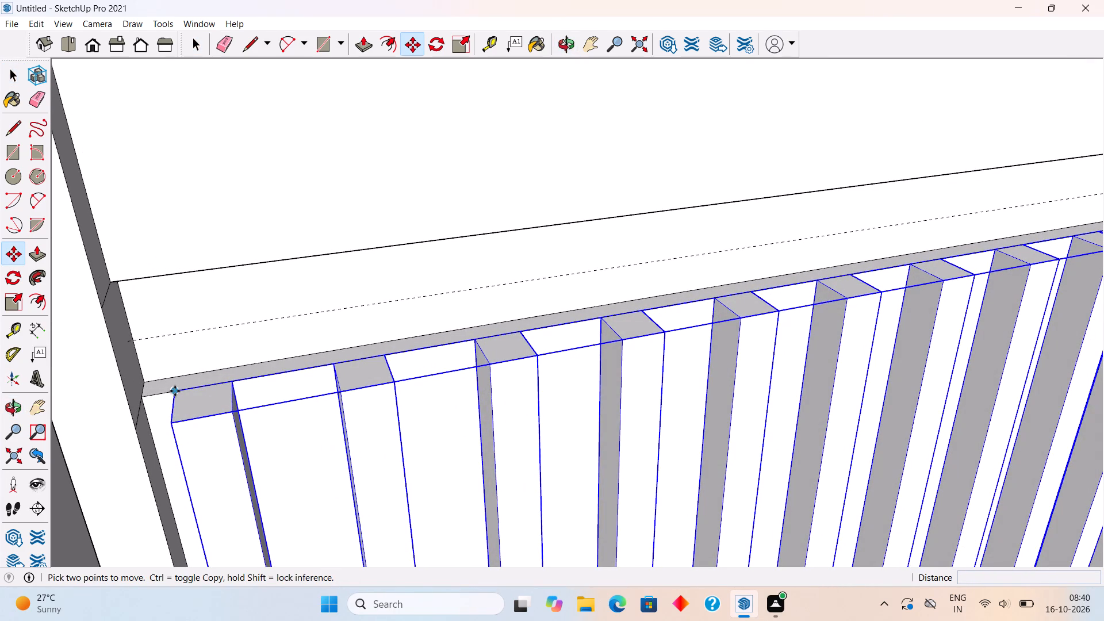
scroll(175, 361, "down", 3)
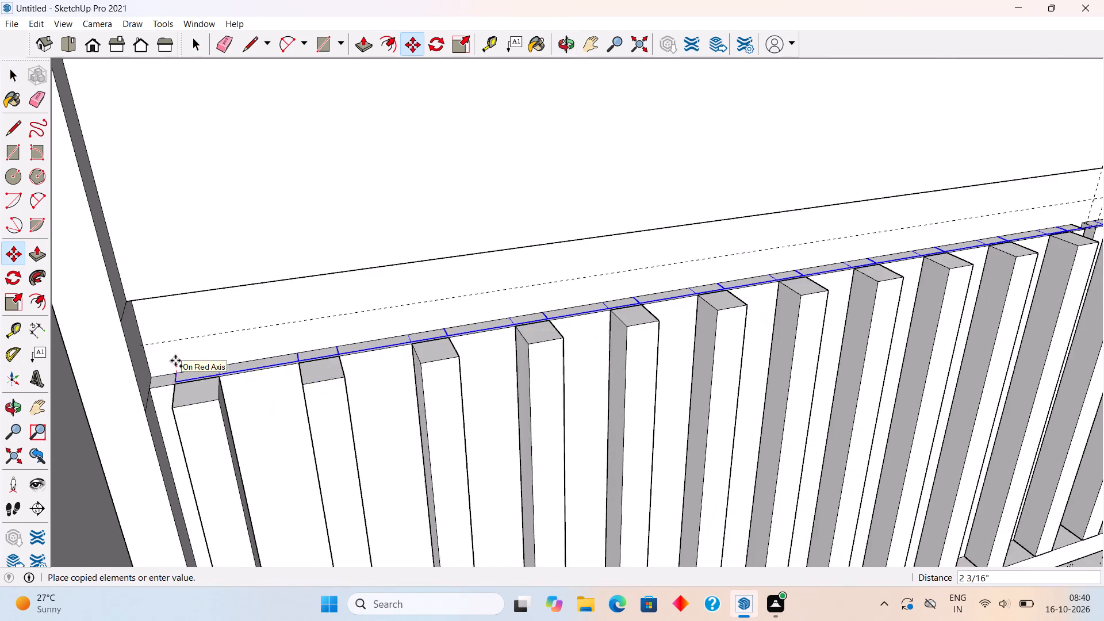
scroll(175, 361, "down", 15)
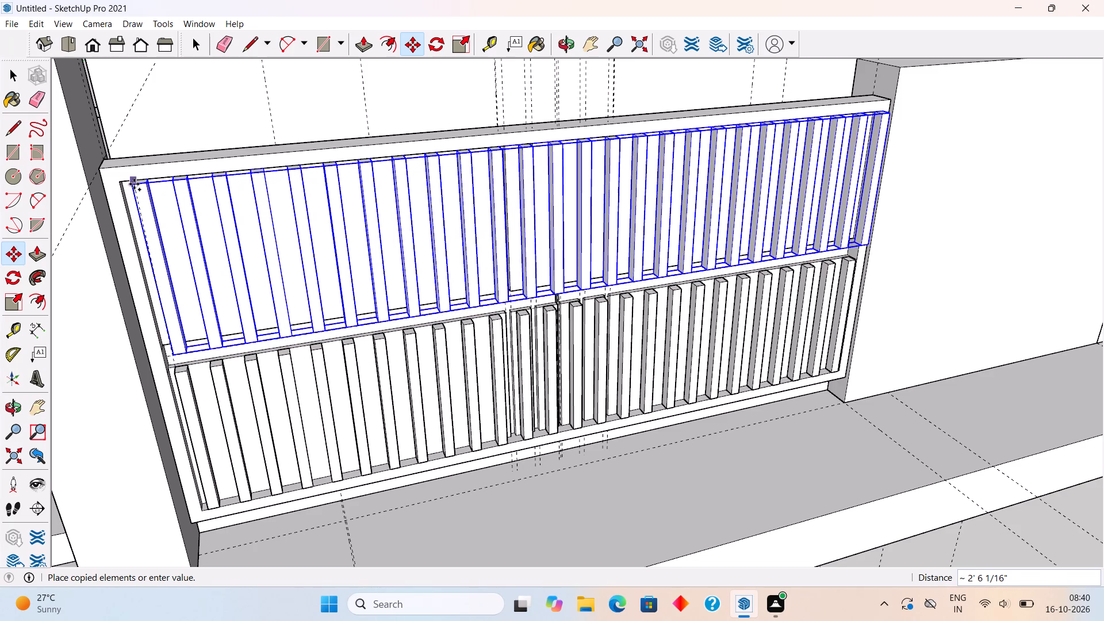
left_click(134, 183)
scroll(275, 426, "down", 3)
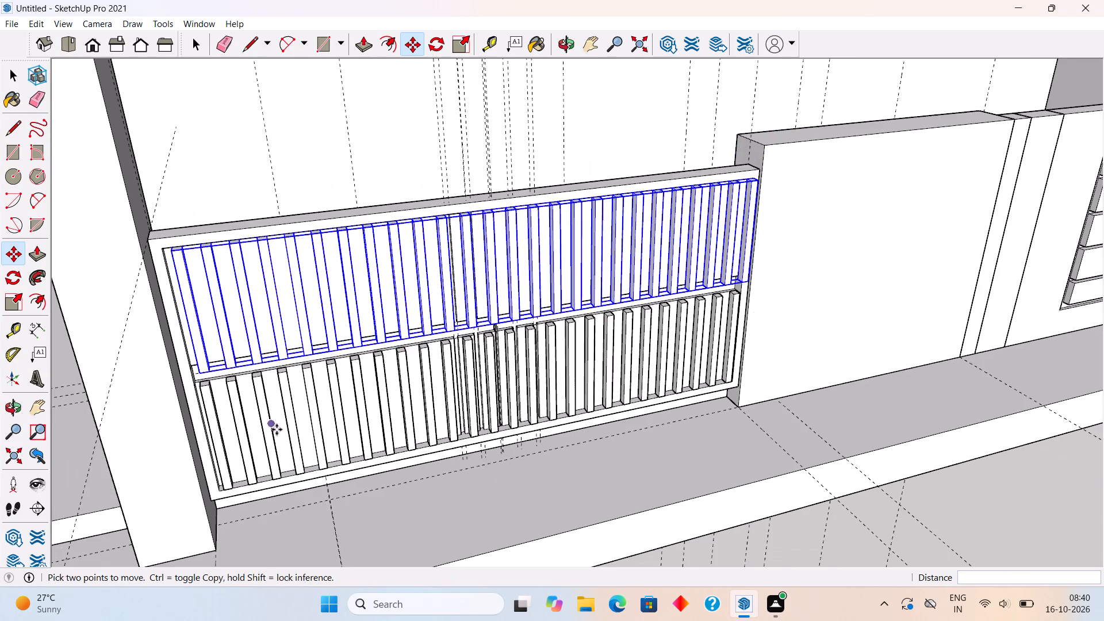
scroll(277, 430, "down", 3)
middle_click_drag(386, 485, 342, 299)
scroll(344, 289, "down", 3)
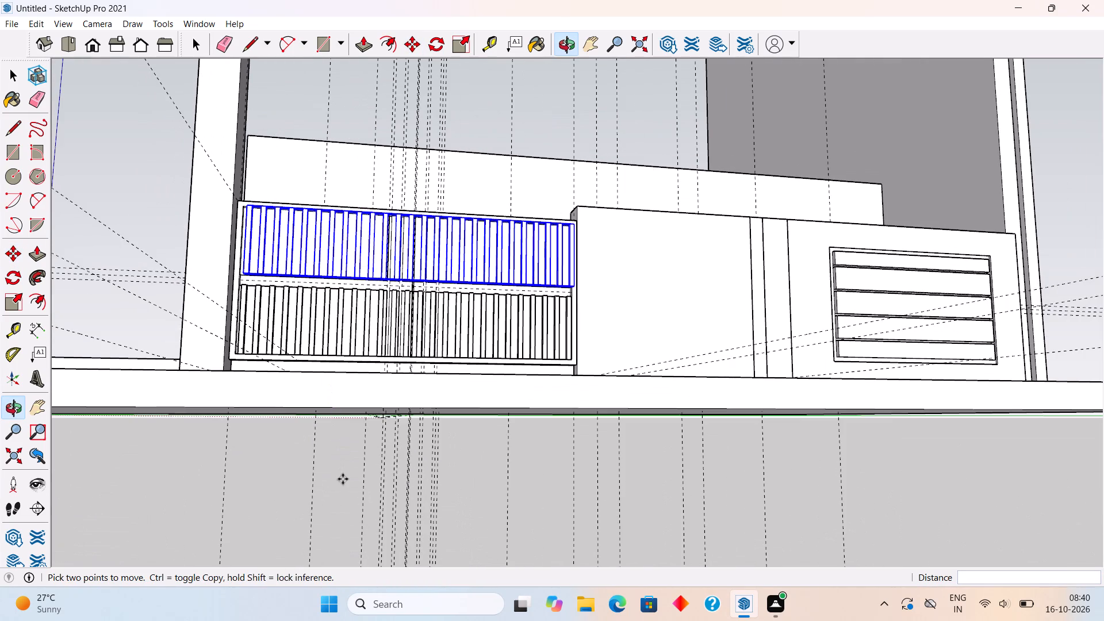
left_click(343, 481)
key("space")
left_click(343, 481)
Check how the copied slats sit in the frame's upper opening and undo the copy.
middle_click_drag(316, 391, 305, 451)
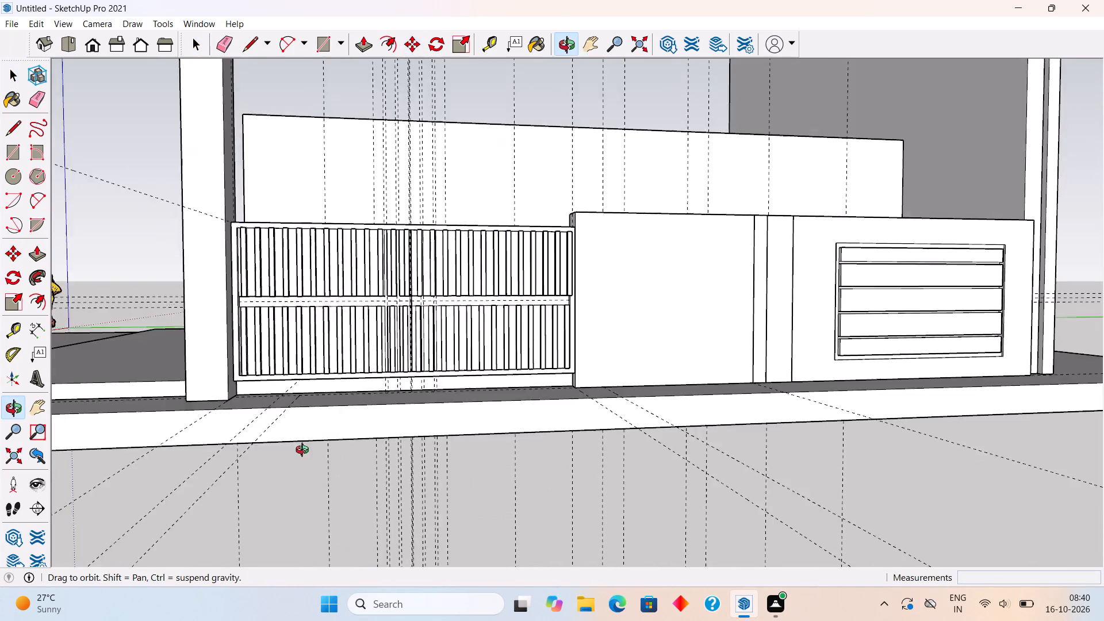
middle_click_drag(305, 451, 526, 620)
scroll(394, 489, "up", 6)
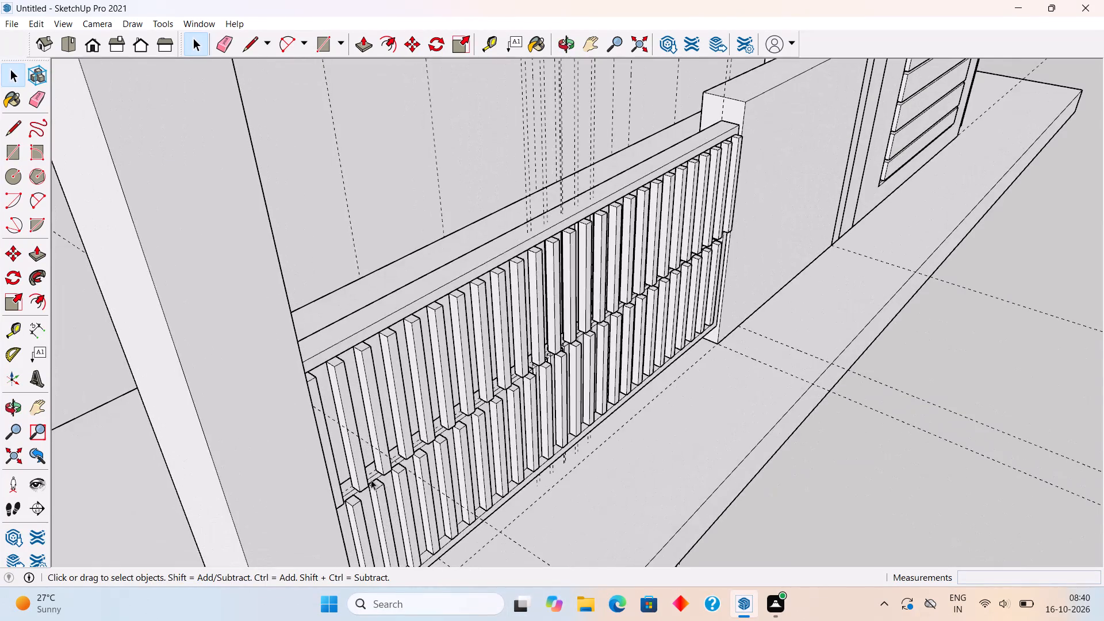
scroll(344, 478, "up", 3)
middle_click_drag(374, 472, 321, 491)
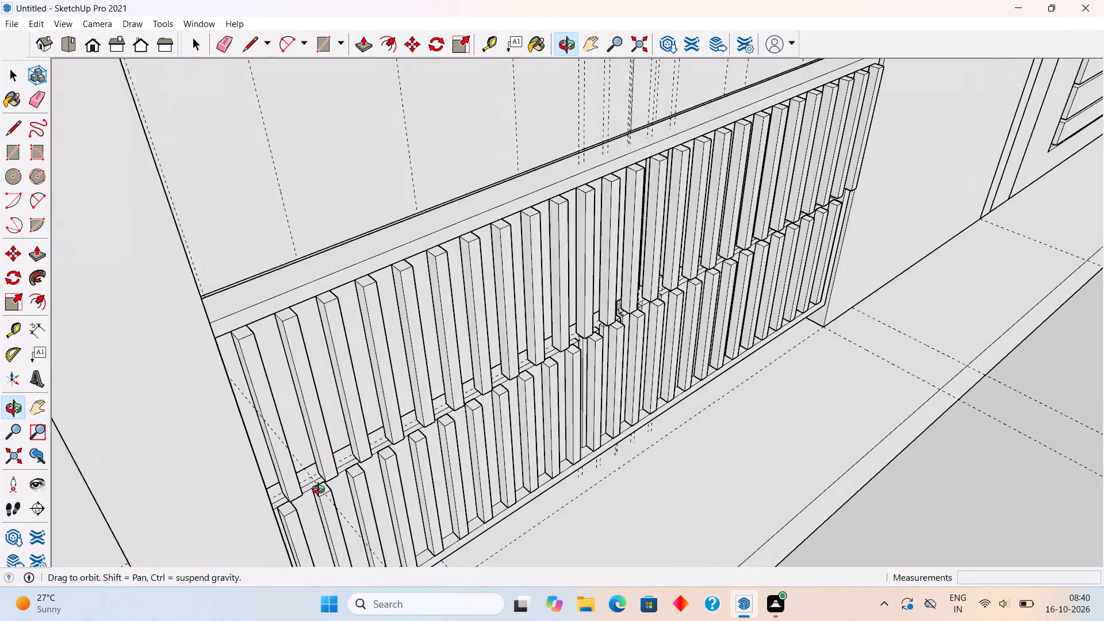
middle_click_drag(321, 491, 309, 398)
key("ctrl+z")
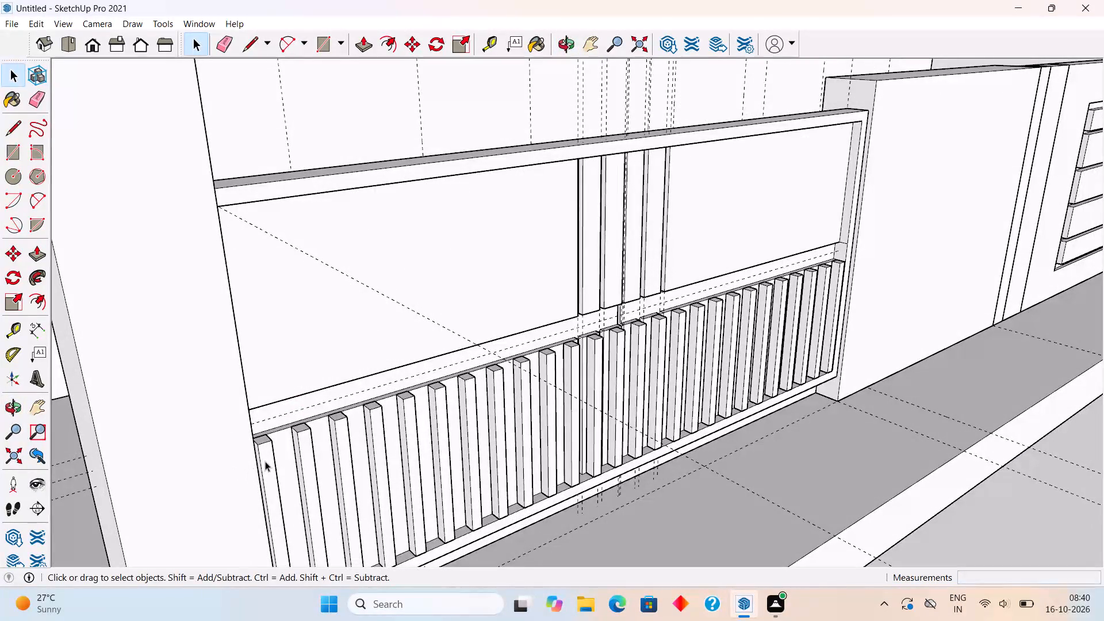
Copy the lower slat group from its upper corner 2' 6" up into the frame's upper opening.
middle_click_drag(240, 461, 121, 481)
scroll(216, 524, "up", 5)
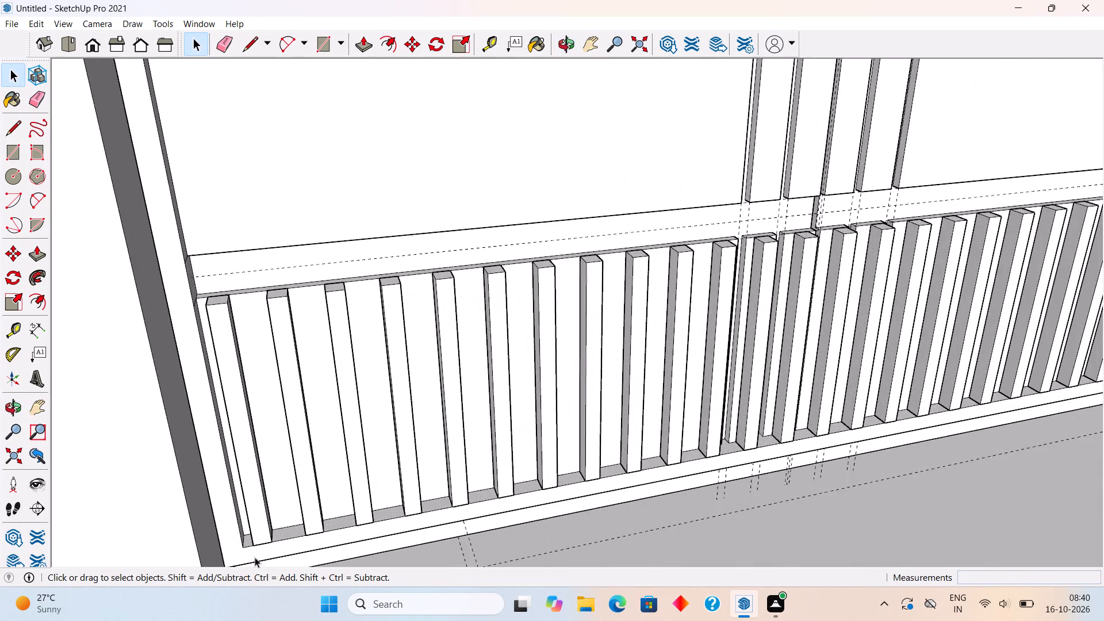
scroll(255, 557, "up", 6)
middle_click_drag(277, 532, 283, 509)
left_click(254, 515)
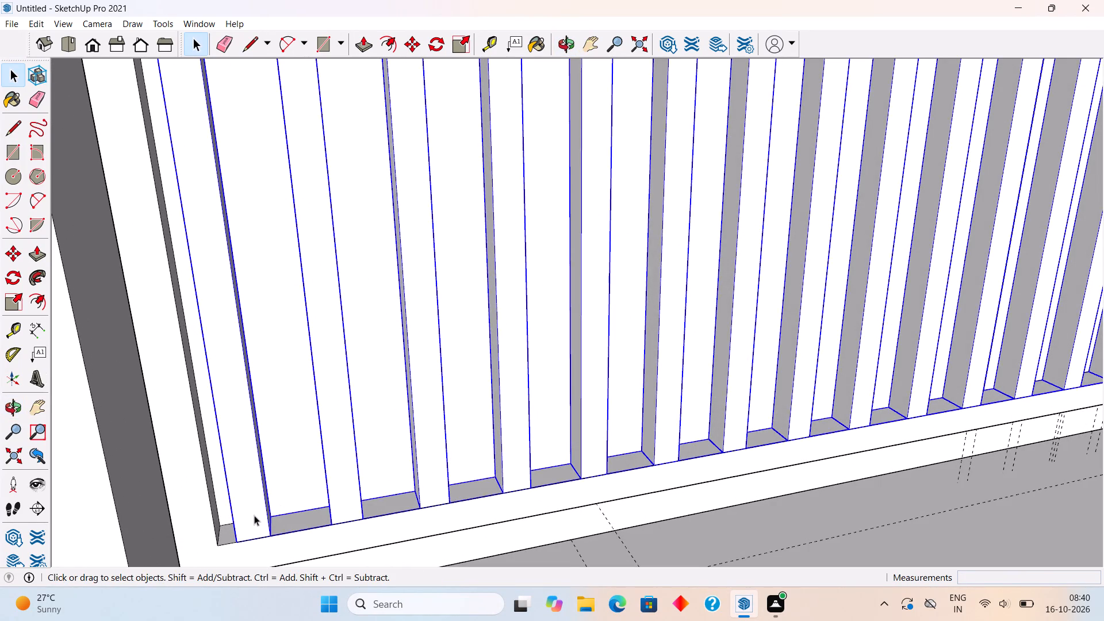
scroll(254, 515, "down", 5)
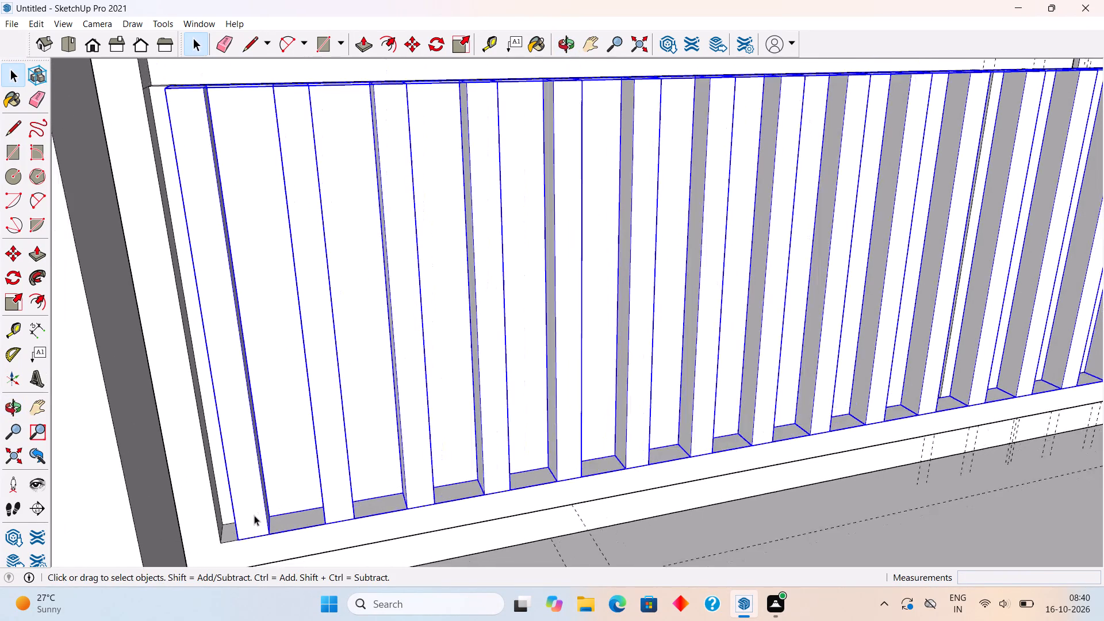
scroll(254, 515, "down", 4)
scroll(236, 396, "down", 6)
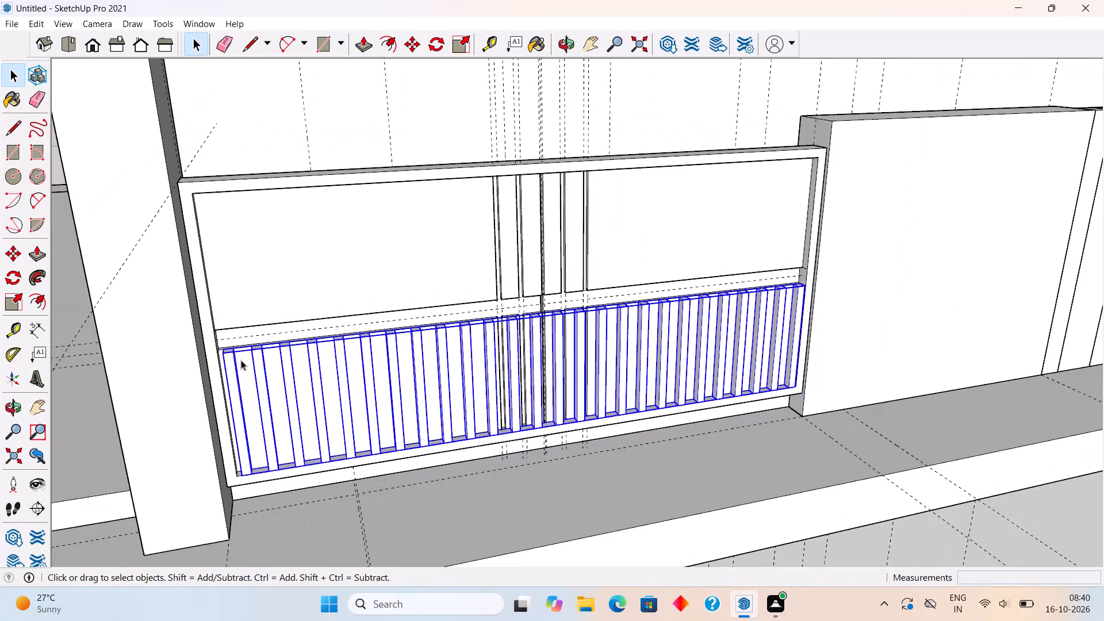
scroll(214, 289, "up", 8)
scroll(205, 277, "down", 9)
middle_click_drag(304, 474, 284, 244)
scroll(259, 99, "up", 7)
scroll(264, 101, "down", 3)
scroll(263, 59, "up", 5)
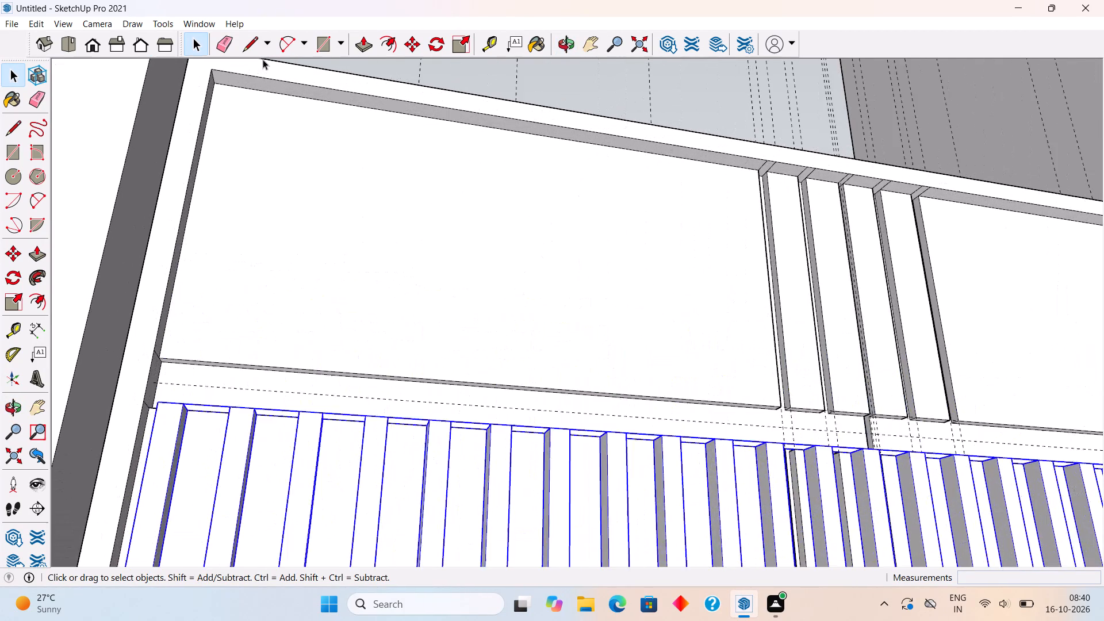
scroll(263, 59, "up", 1)
key("m")
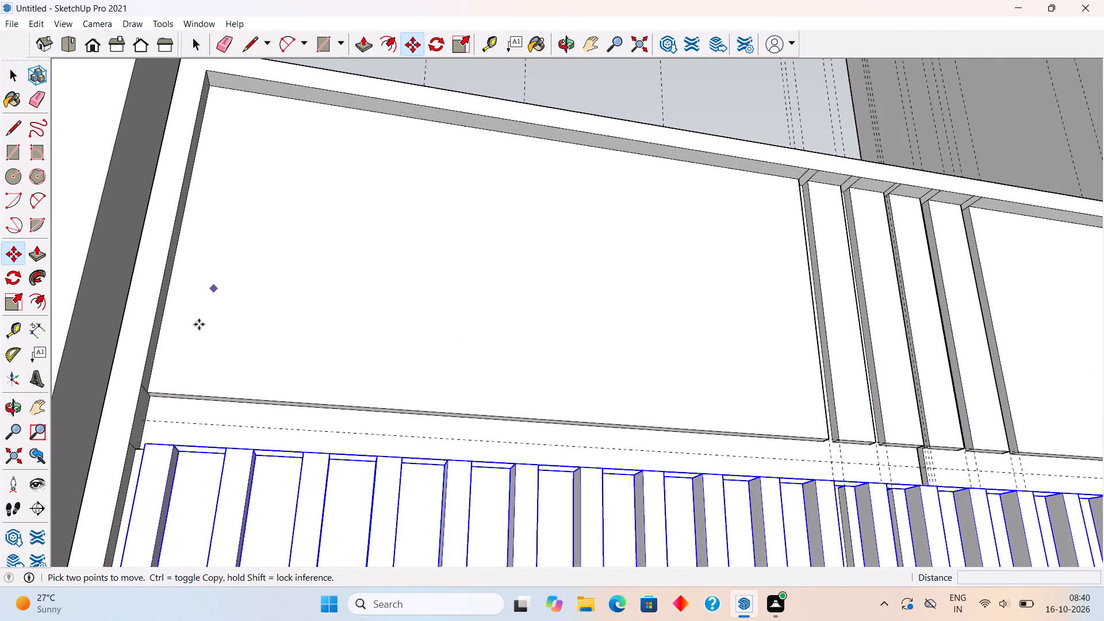
left_click(145, 446)
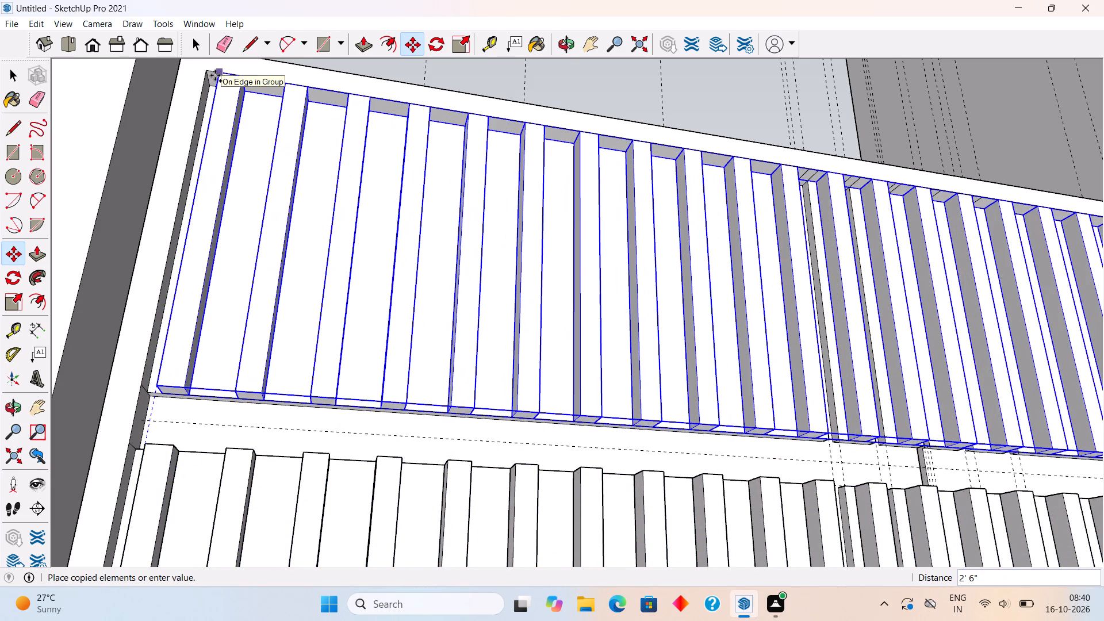
left_click(215, 75)
key("space")
scroll(298, 198, "down", 4)
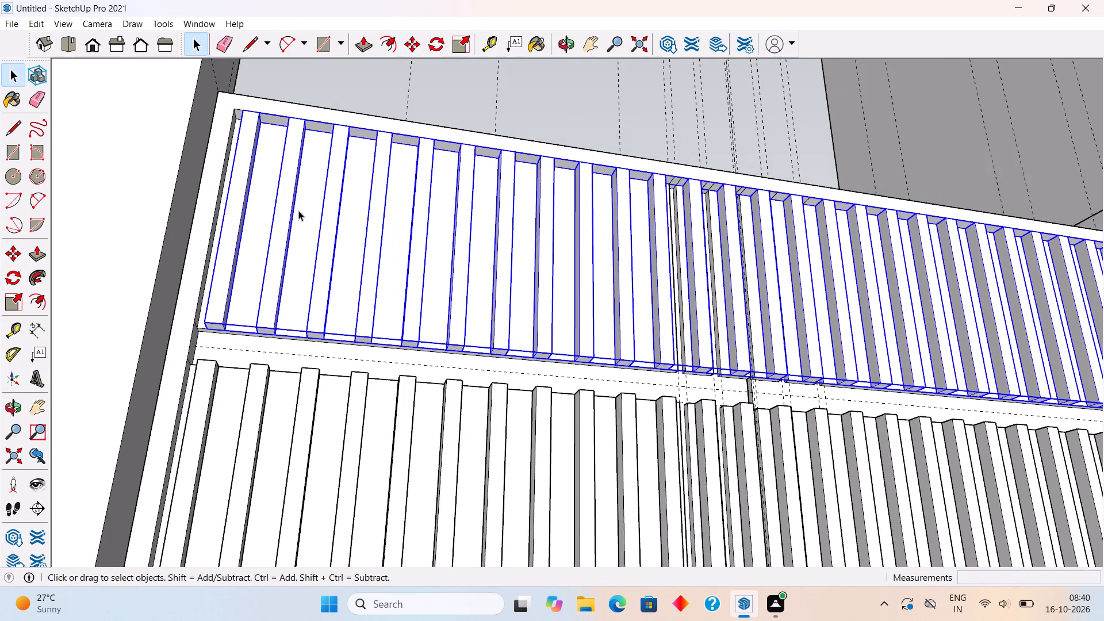
scroll(298, 210, "down", 12)
left_click(435, 517)
Draw a 2" by 10' 8" rectangle over the tops of the lower slats, along the middle rail's underside.
middle_click_drag(478, 342, 475, 403)
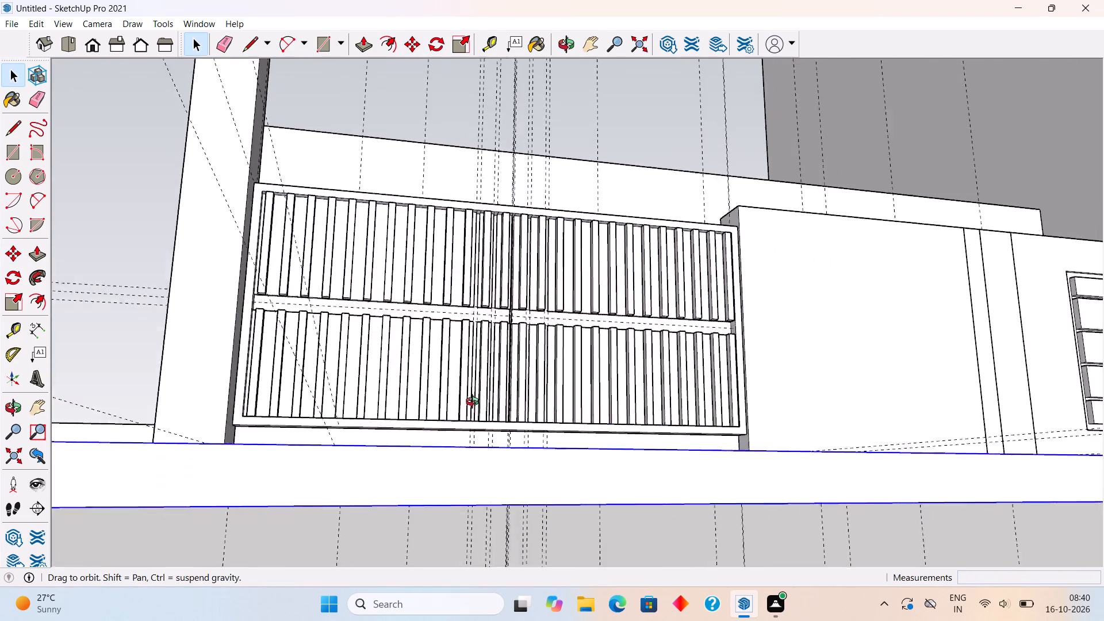
middle_click_drag(475, 403, 458, 584)
scroll(463, 557, "down", 1)
middle_click_drag(470, 337, 454, 382)
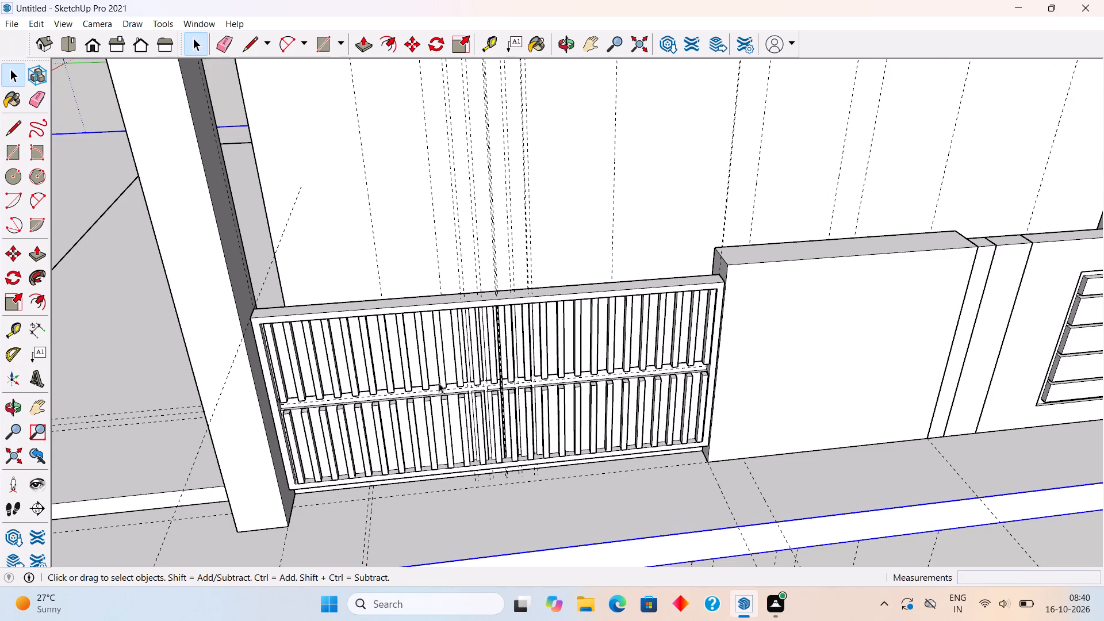
middle_click_drag(467, 380, 494, 366)
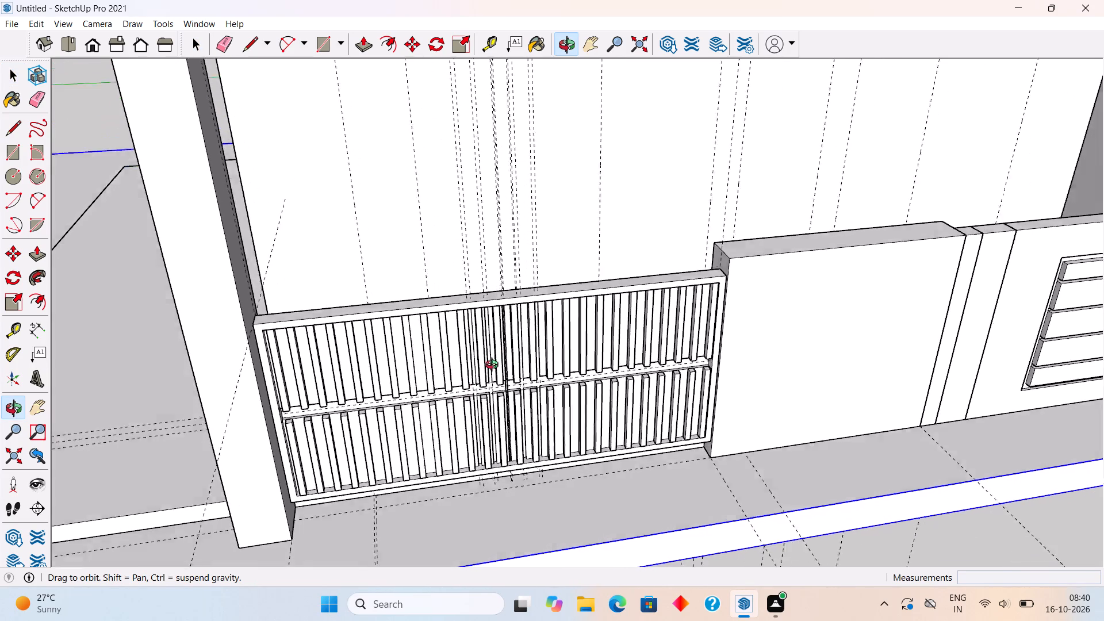
middle_click_drag(494, 366, 499, 361)
scroll(319, 406, "up", 15)
middle_click_drag(275, 430, 235, 489)
scroll(279, 428, "up", 9)
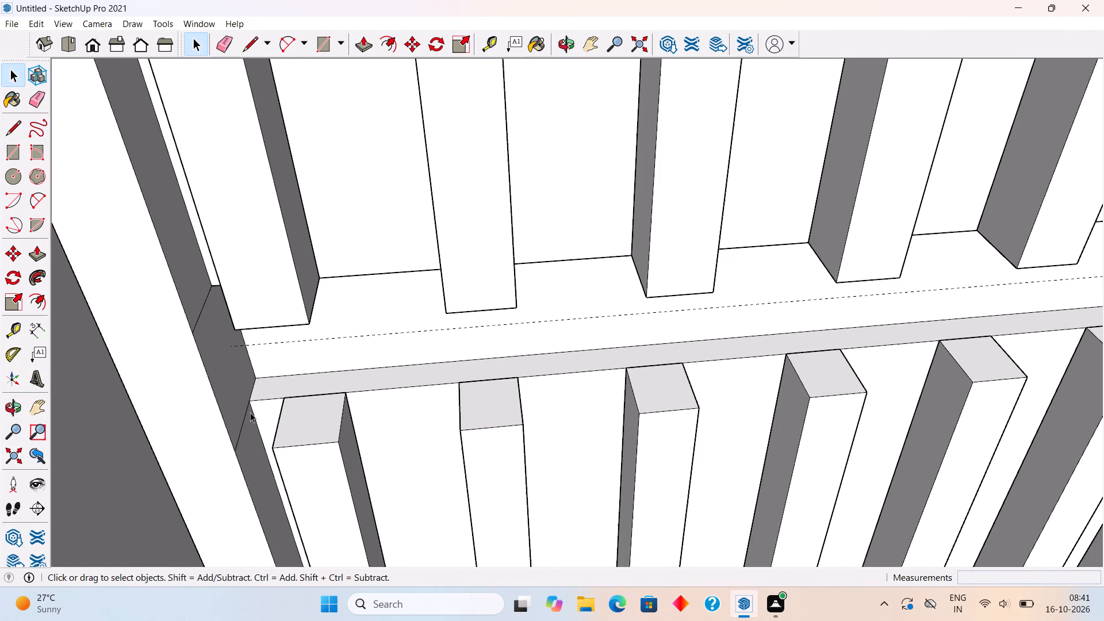
key("r")
left_click(249, 398)
scroll(249, 398, "down", 16)
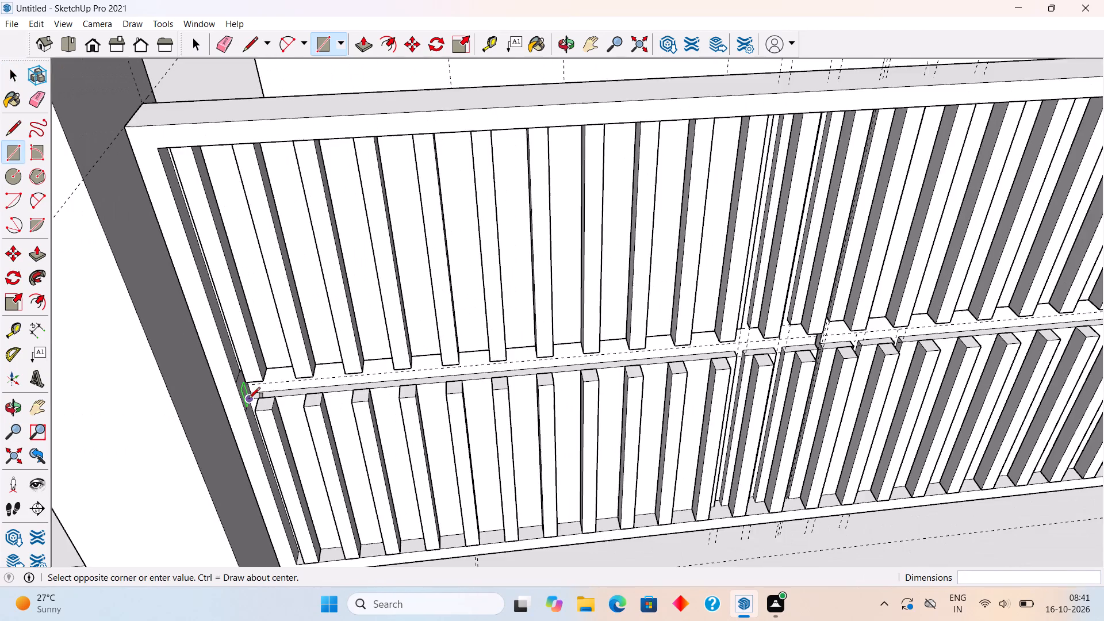
scroll(249, 398, "down", 5)
scroll(920, 350, "up", 4)
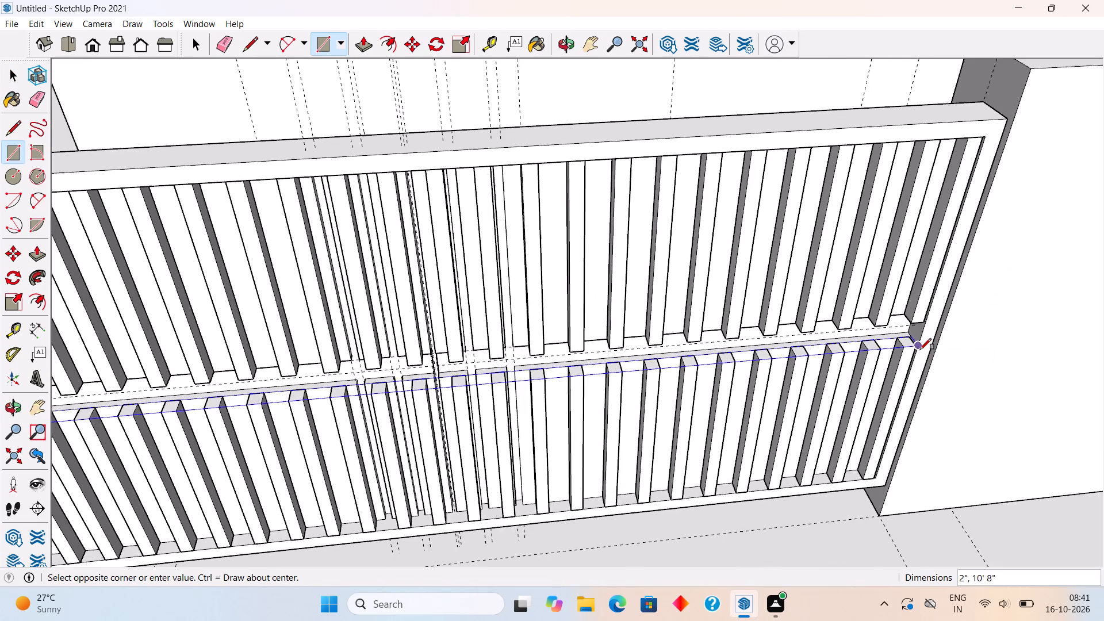
scroll(920, 350, "up", 17)
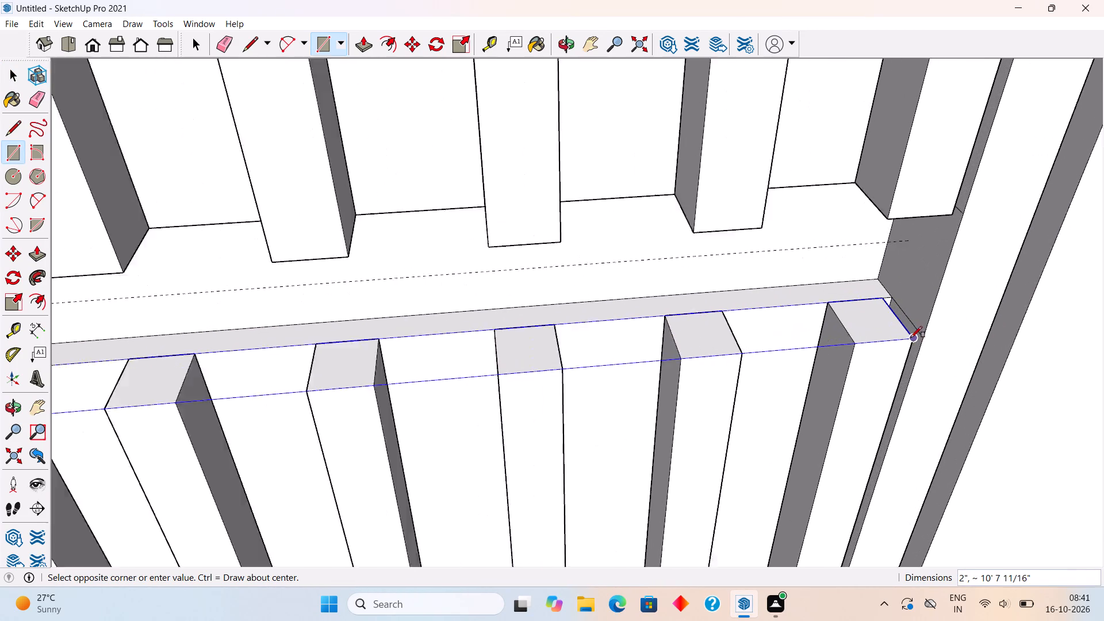
scroll(911, 338, "up", 8)
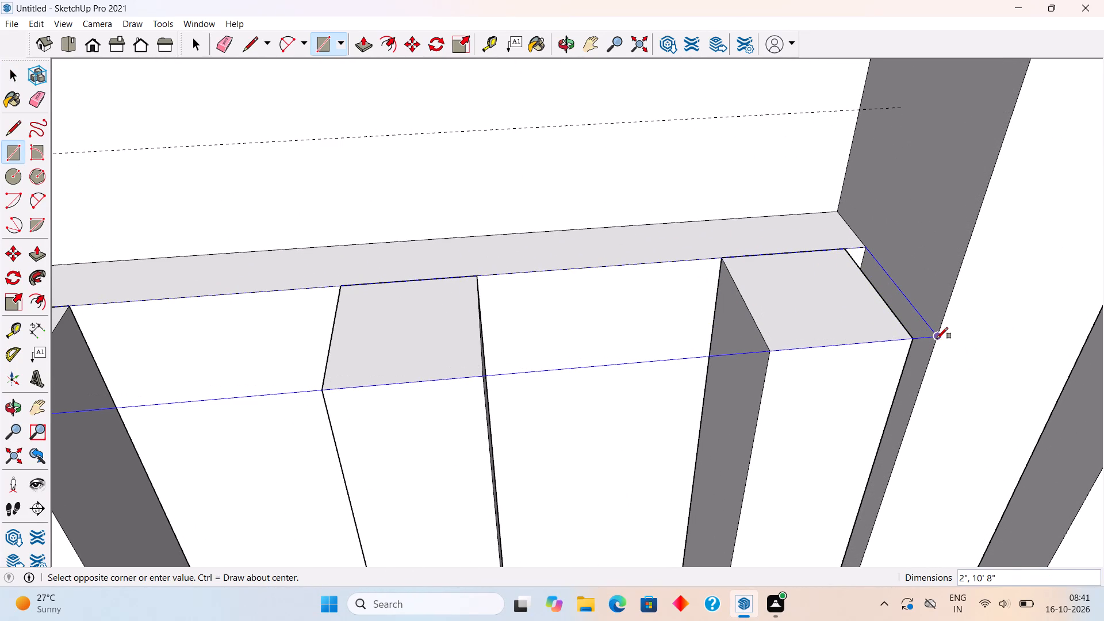
left_click(937, 339)
Push/pull the rectangle up 1/2" into a thin strip and make the strip a group.
key("p")
left_click(898, 321)
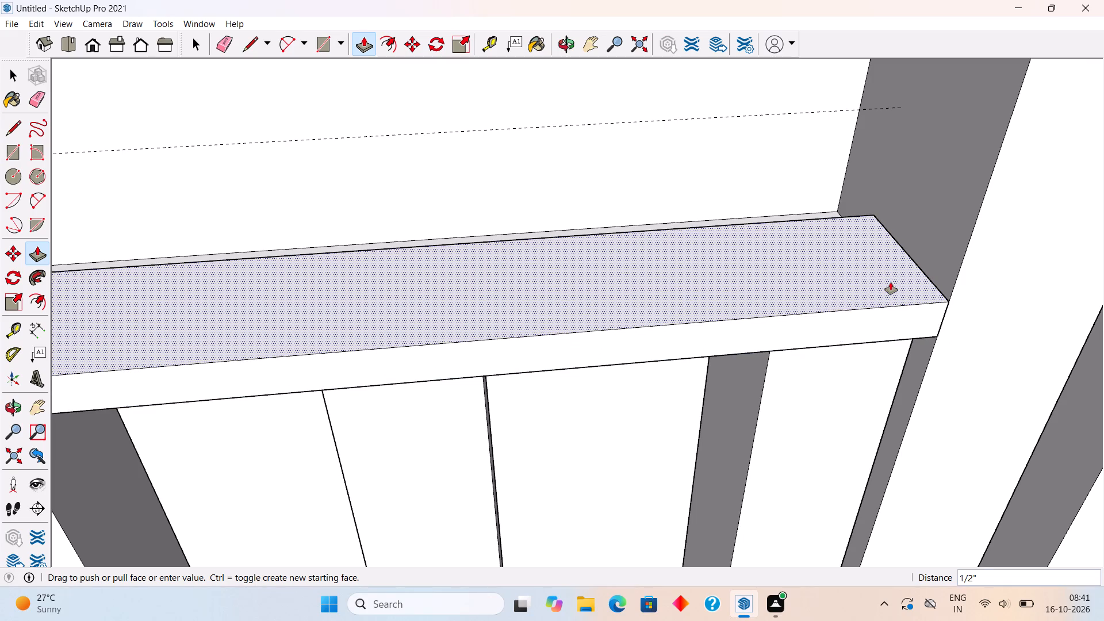
left_click(891, 282)
scroll(894, 283, "down", 10)
key("space")
triple_click(898, 305)
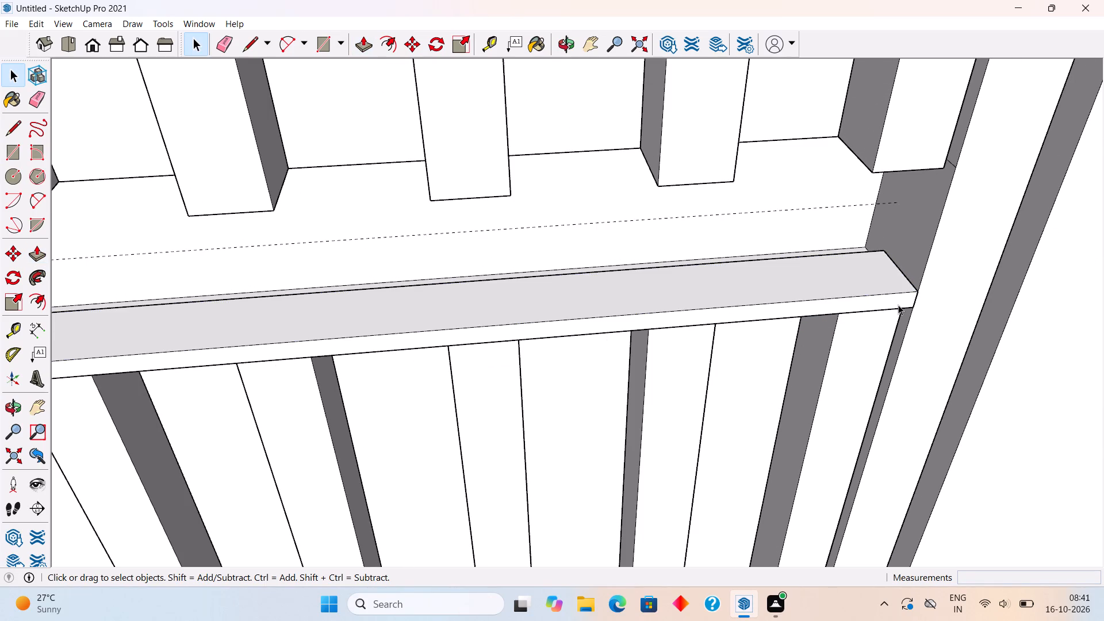
right_click(898, 305)
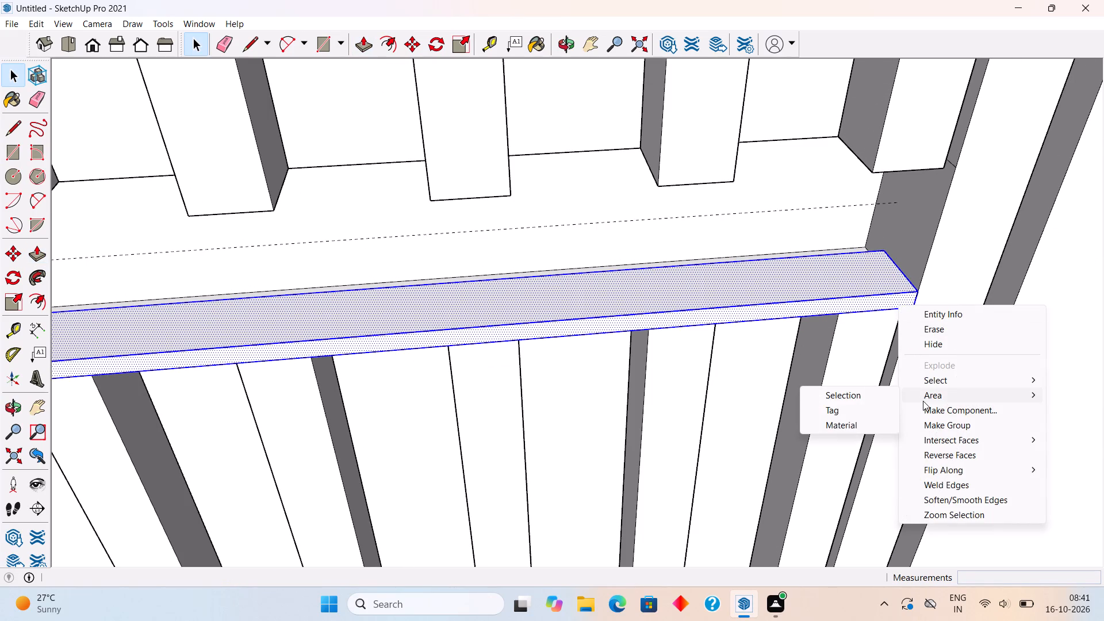
left_click(931, 423)
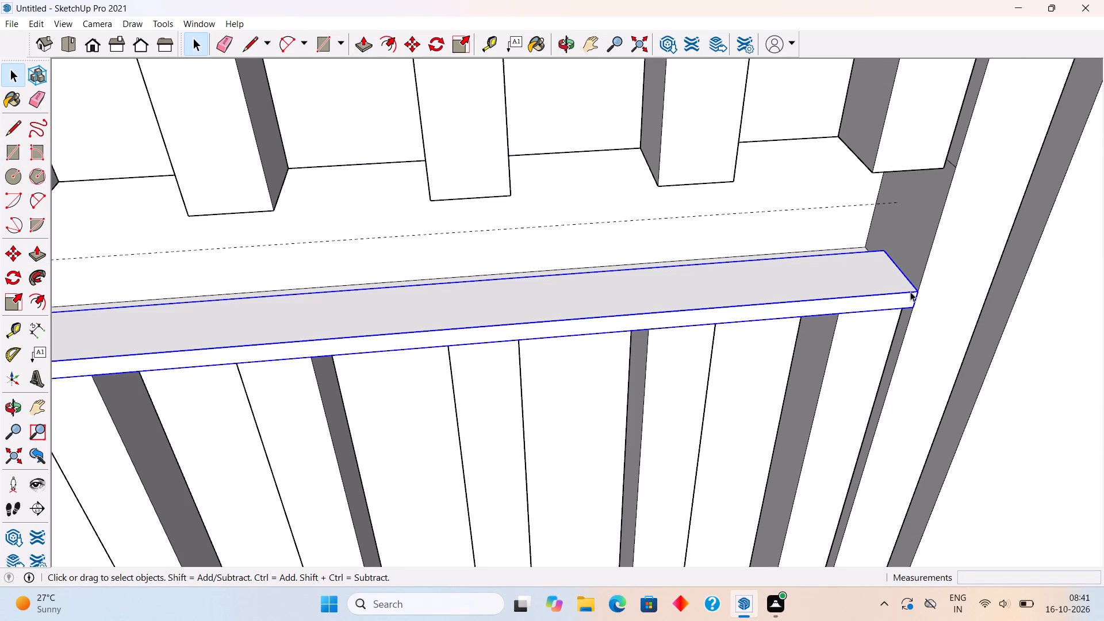
Copy the strip group 3 1/2" up to the base of the upper slats.
key("m")
left_click(918, 289)
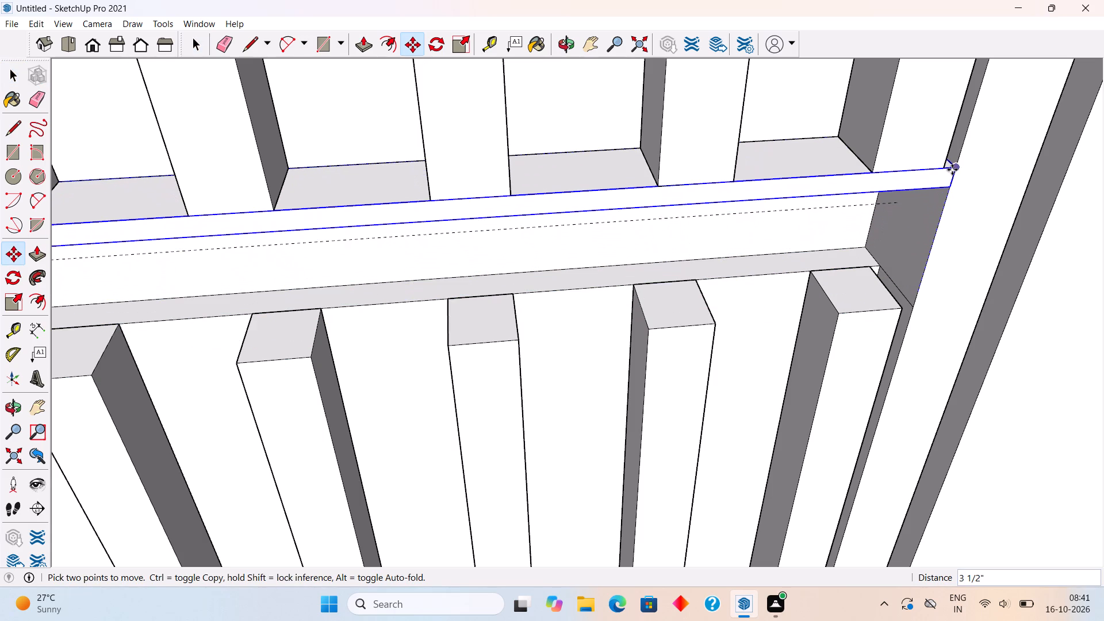
left_click(952, 170)
key("space")
scroll(978, 264, "down", 6)
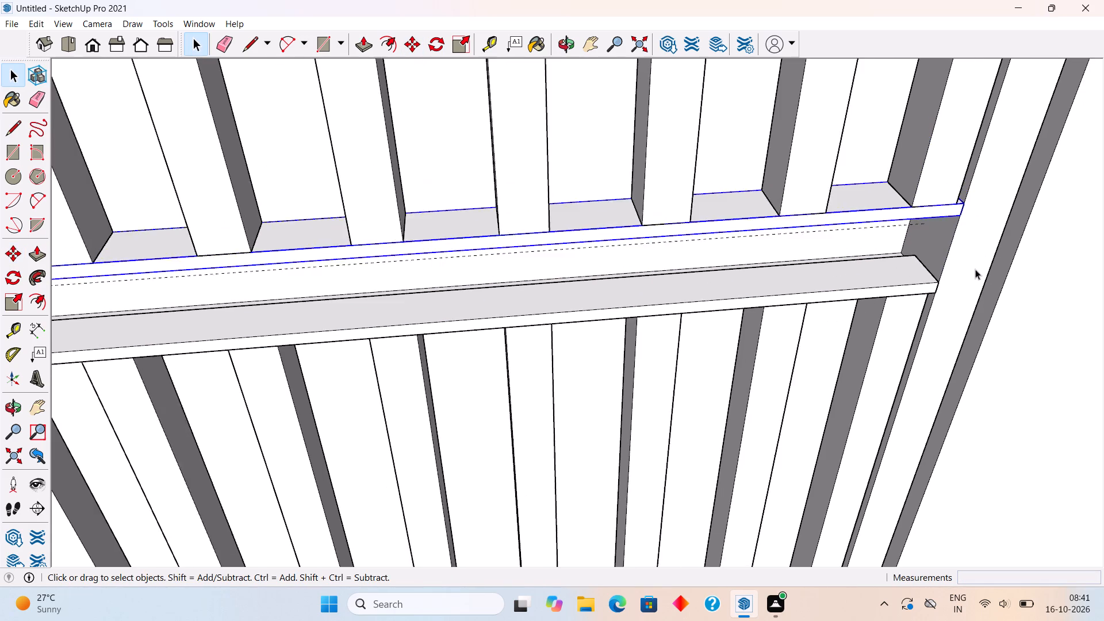
scroll(975, 269, "down", 20)
scroll(975, 269, "down", 8)
left_click(911, 459)
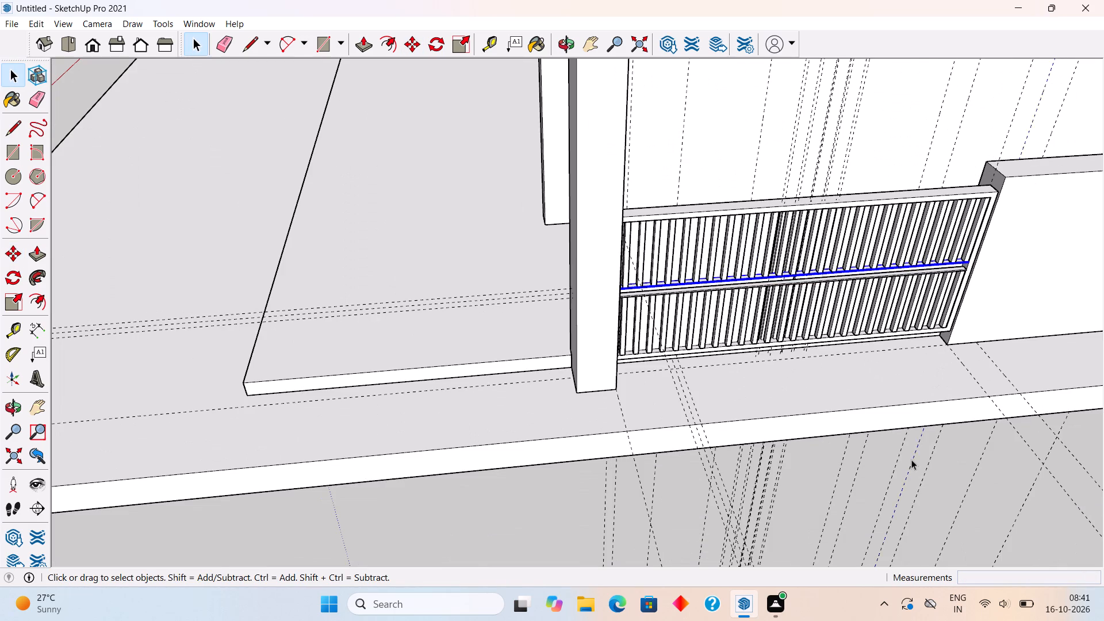
Examine the slatted panel and the two strips along its middle rail from several angles.
middle_click_drag(889, 367, 815, 192)
middle_click_drag(667, 335, 695, 321)
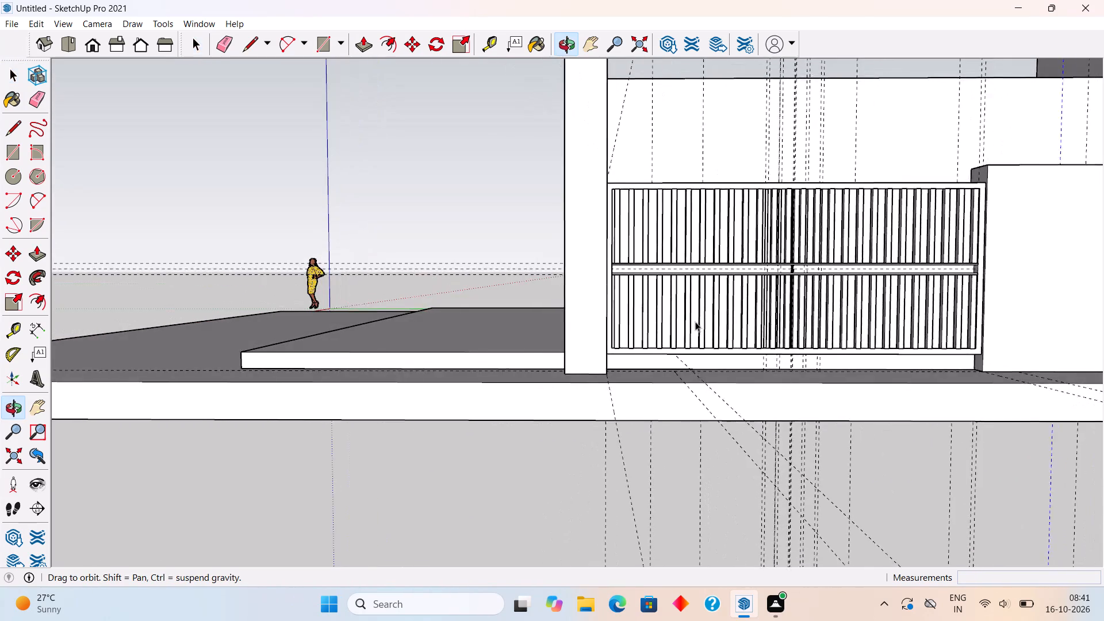
middle_click_drag(695, 321, 694, 321)
scroll(695, 321, "up", 1)
scroll(961, 181, "up", 5)
scroll(981, 229, "up", 3)
middle_click_drag(966, 255, 934, 294)
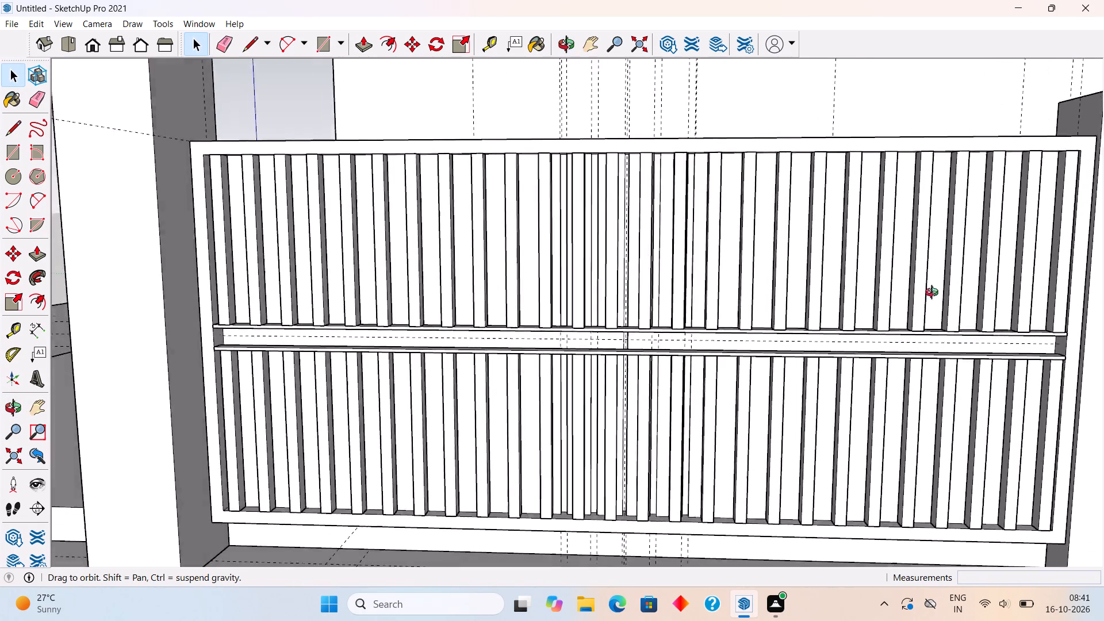
middle_click_drag(934, 294, 1027, 352)
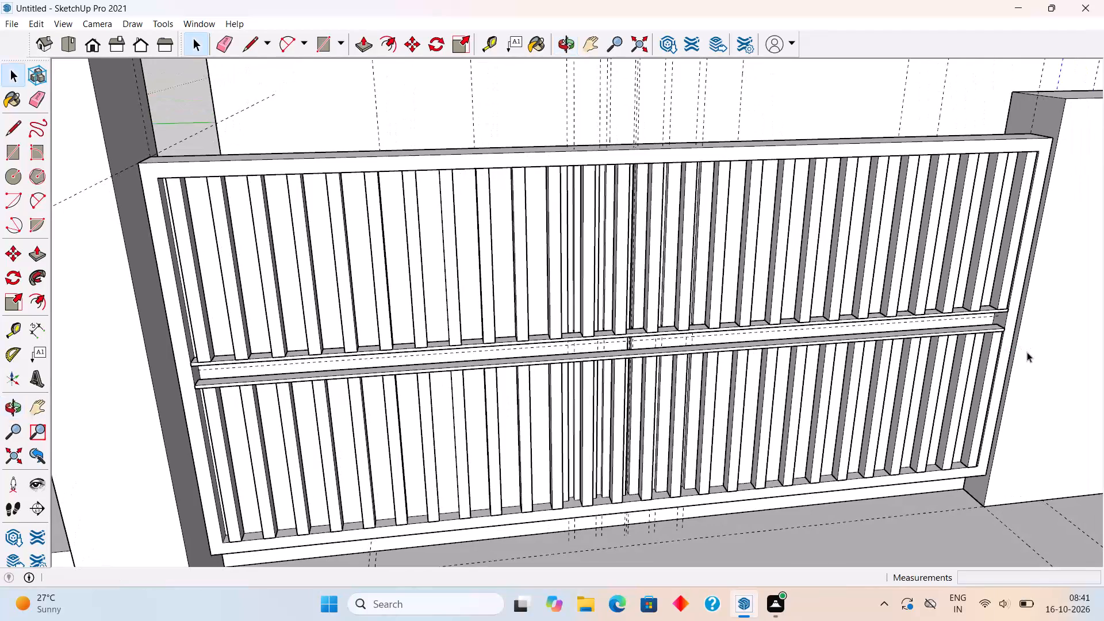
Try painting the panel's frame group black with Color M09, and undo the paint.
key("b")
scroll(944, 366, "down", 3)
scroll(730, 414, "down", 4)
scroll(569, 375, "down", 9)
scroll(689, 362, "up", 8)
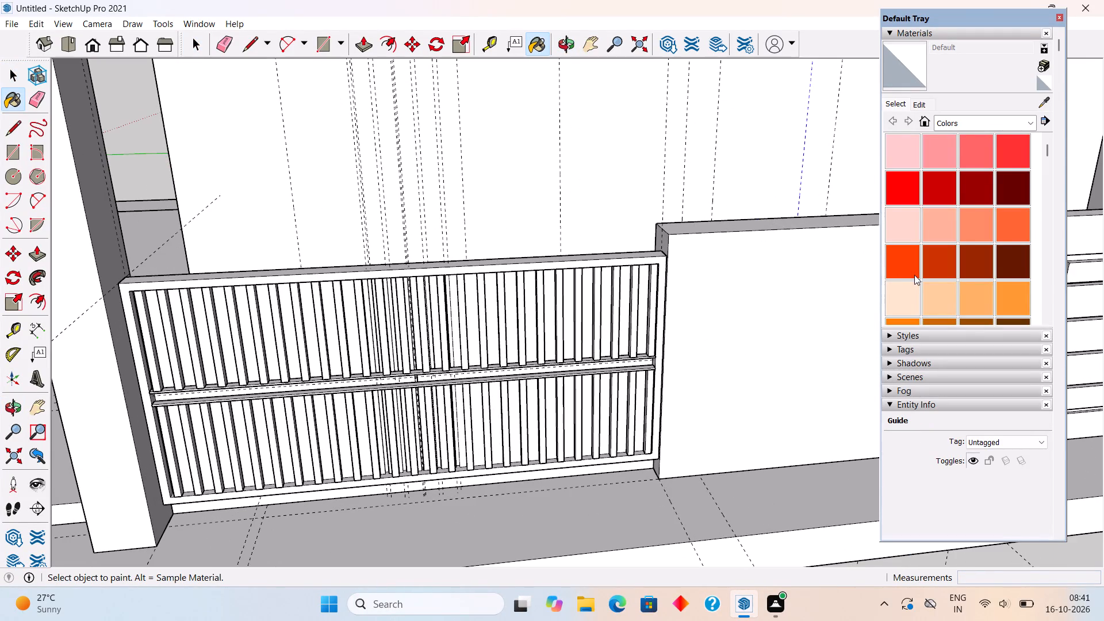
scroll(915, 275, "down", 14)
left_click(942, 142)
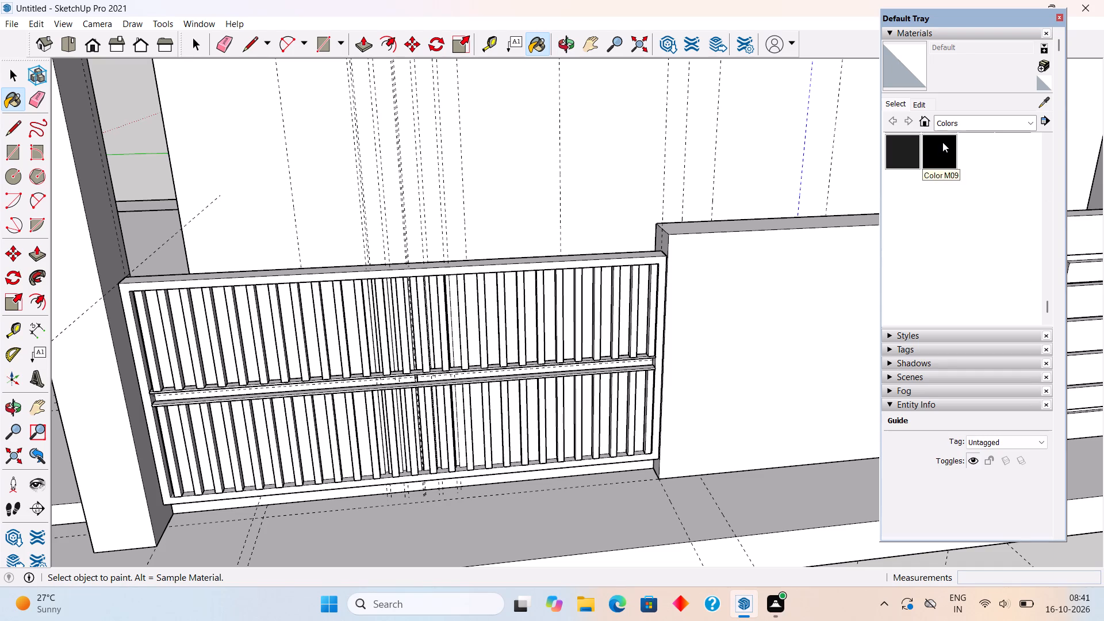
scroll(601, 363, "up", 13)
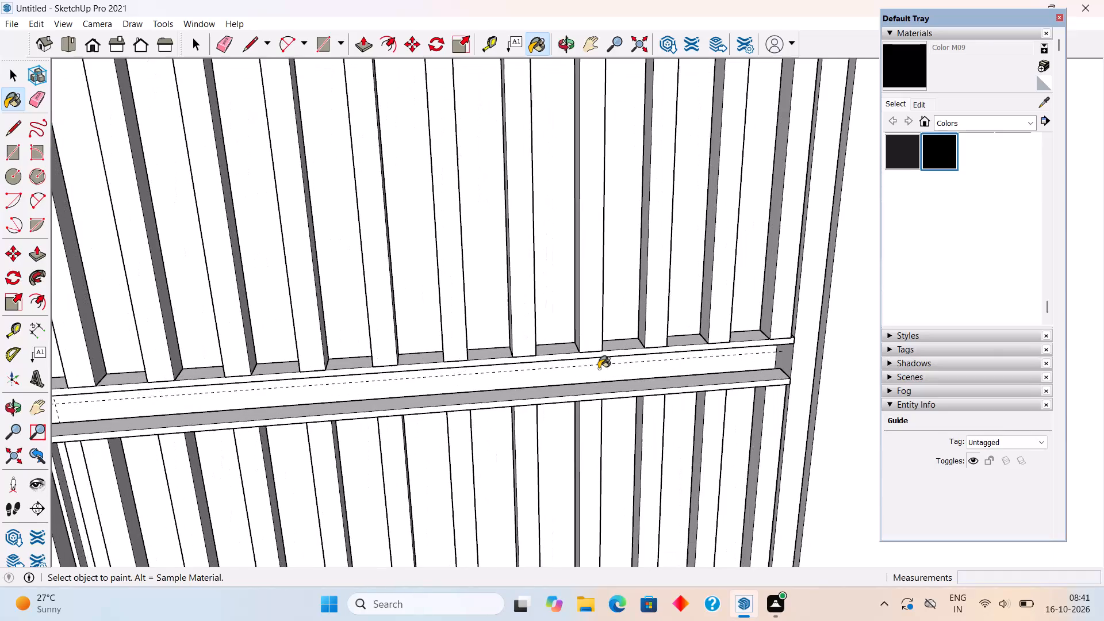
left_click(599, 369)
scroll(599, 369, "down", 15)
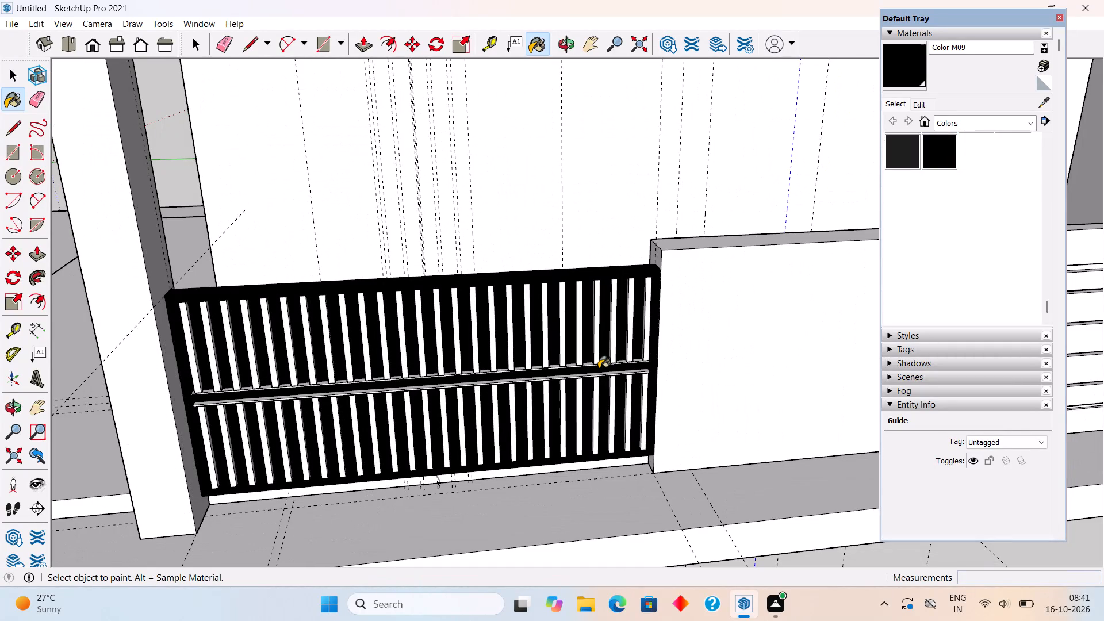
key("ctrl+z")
Open the slatted panel's frame group for editing and paint the frame's front face black with Color M09.
key("space")
triple_click(599, 369)
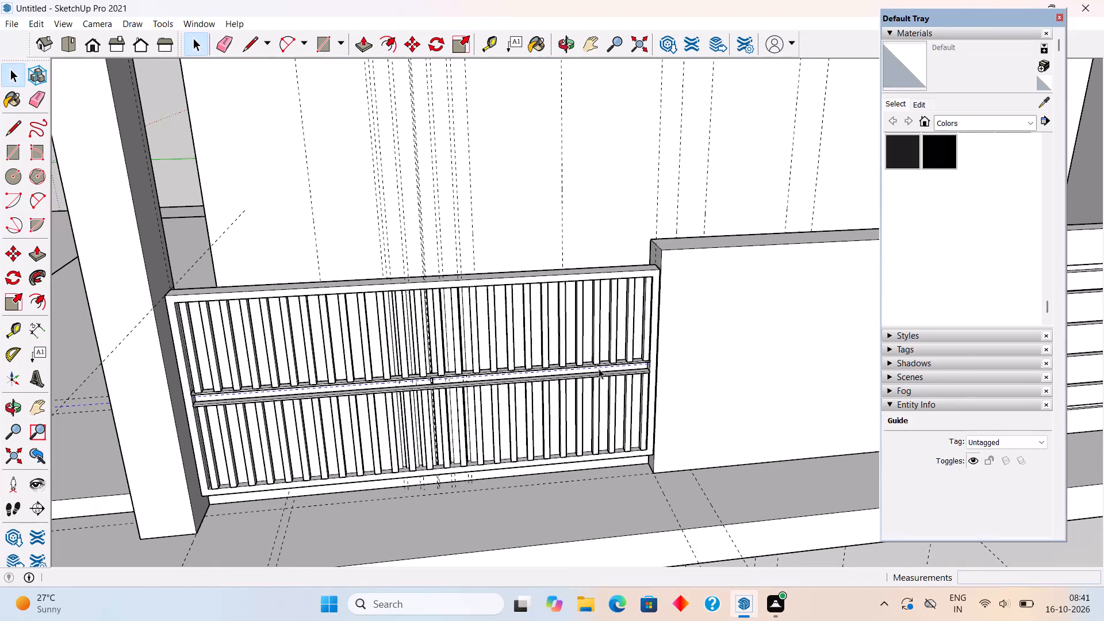
scroll(607, 372, "up", 2)
triple_click(605, 370)
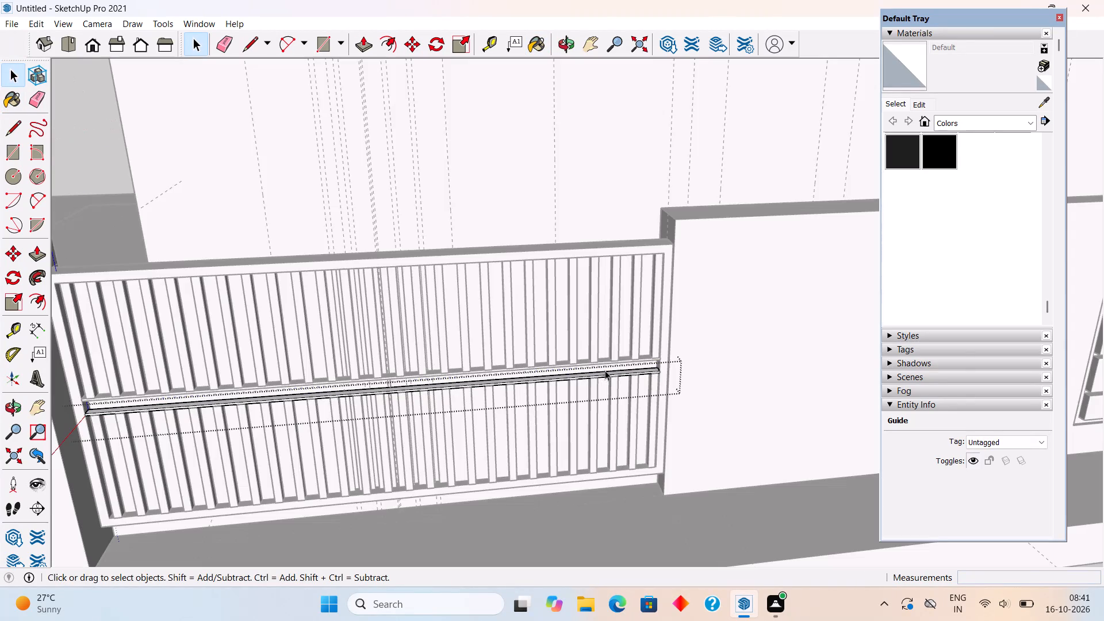
triple_click(516, 296)
middle_click_drag(515, 320, 552, 240)
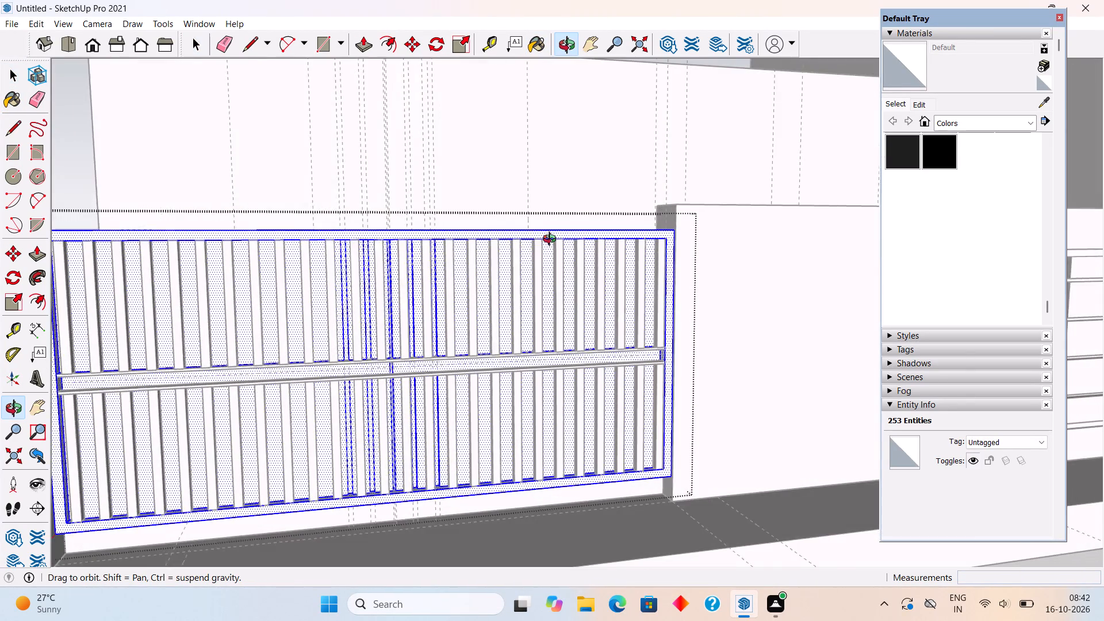
middle_click_drag(552, 240, 578, 235)
scroll(519, 239, "up", 4)
left_click(516, 229)
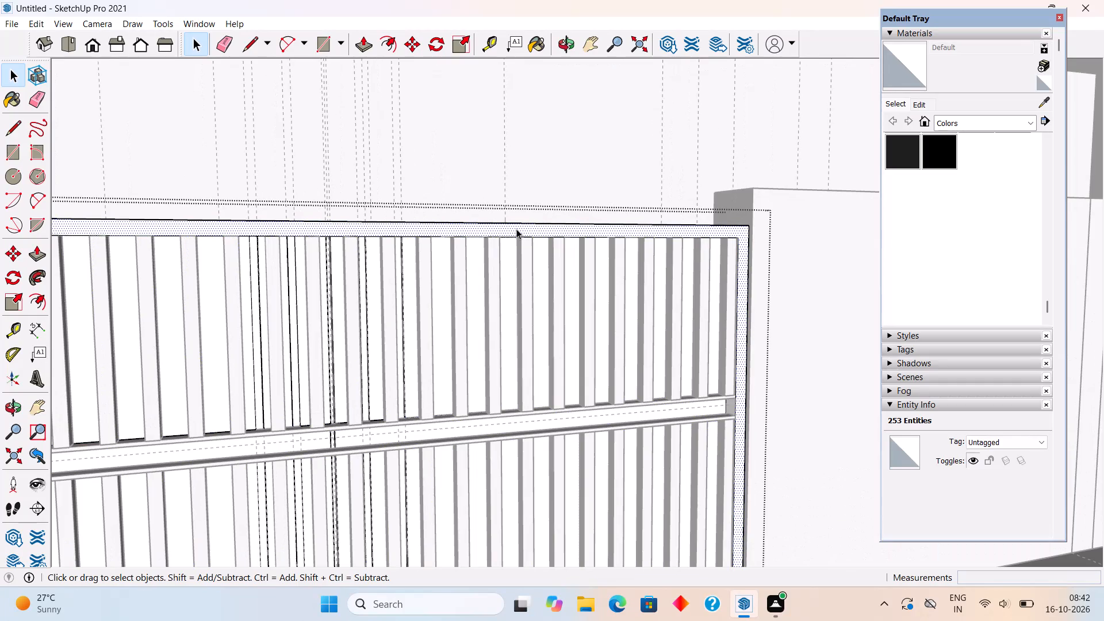
left_click(944, 154)
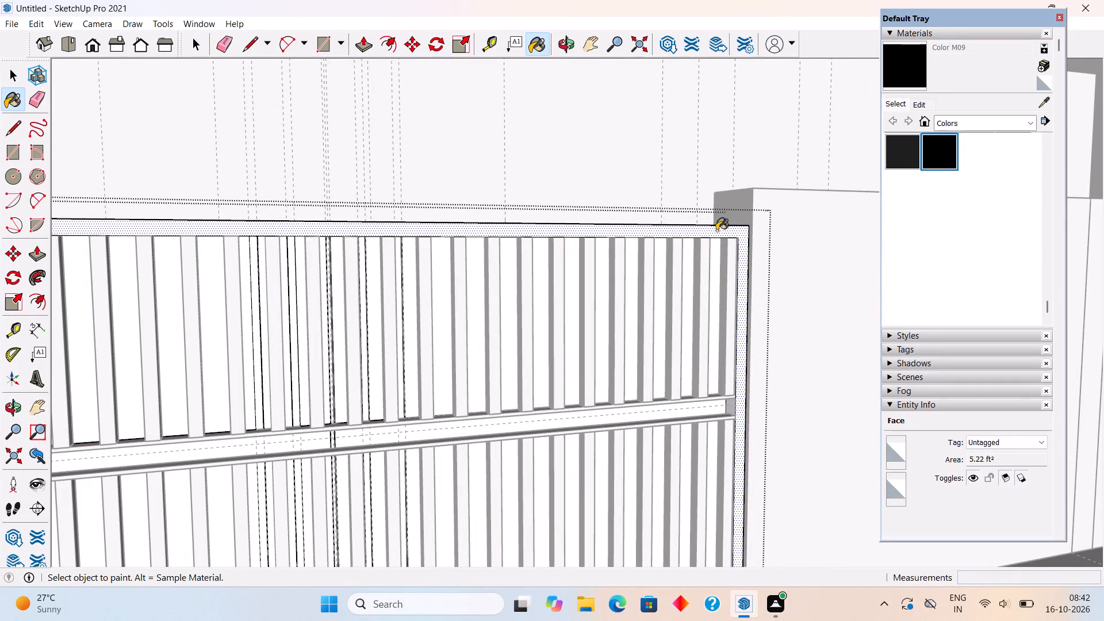
left_click(719, 233)
Paint both halves of the panel's middle rail black with Color M09.
scroll(692, 392, "up", 4)
left_click(696, 420)
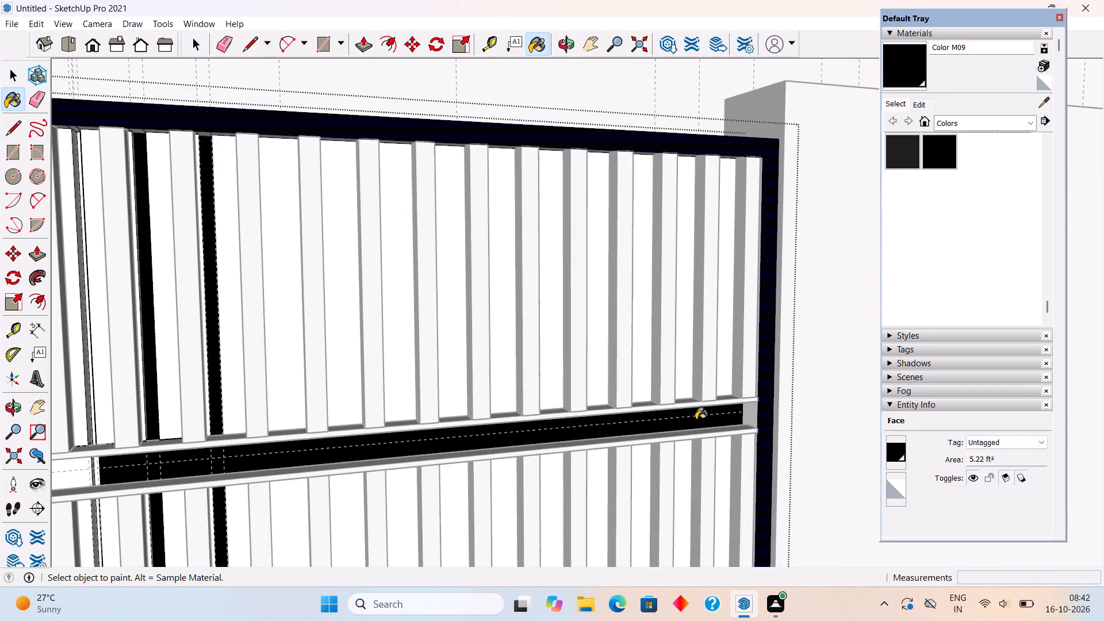
scroll(696, 420, "down", 11)
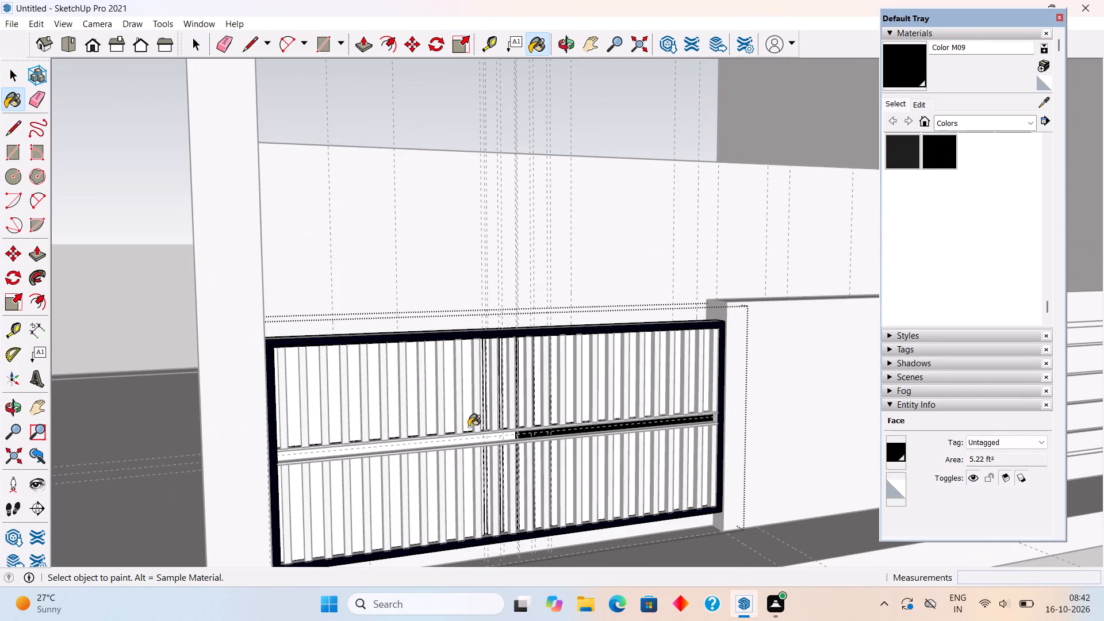
scroll(463, 437, "up", 4)
left_click(463, 439)
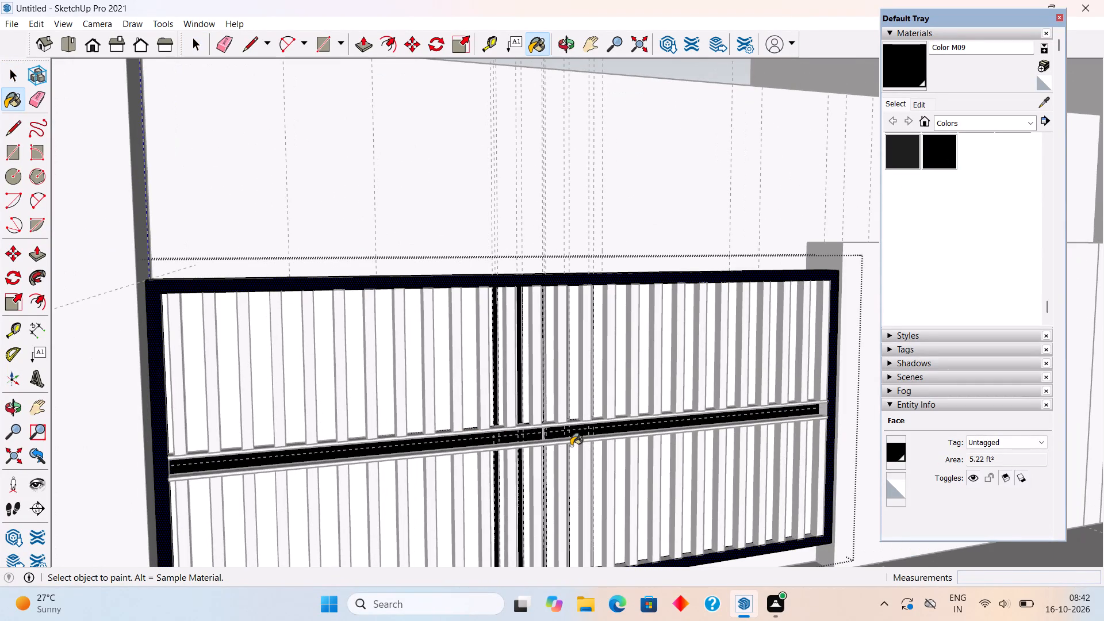
middle_click_drag(571, 446, 482, 450)
scroll(483, 451, "down", 5)
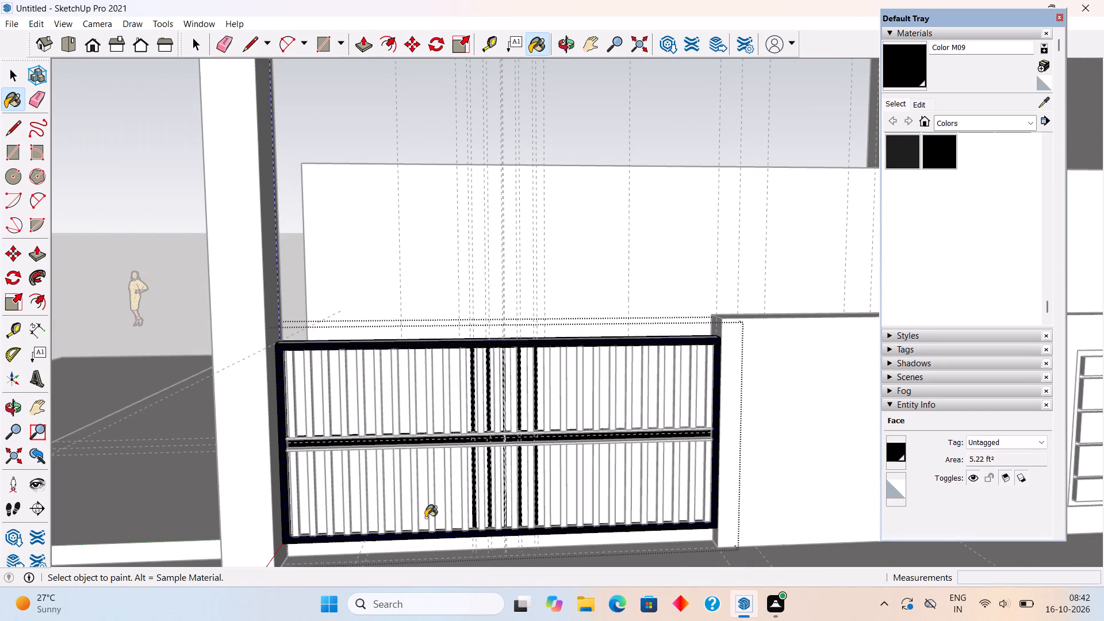
Paint the upper-row slats on both sides of the panel's centre with Wood Cherry Original from the Wood materials.
scroll(422, 461, "up", 2)
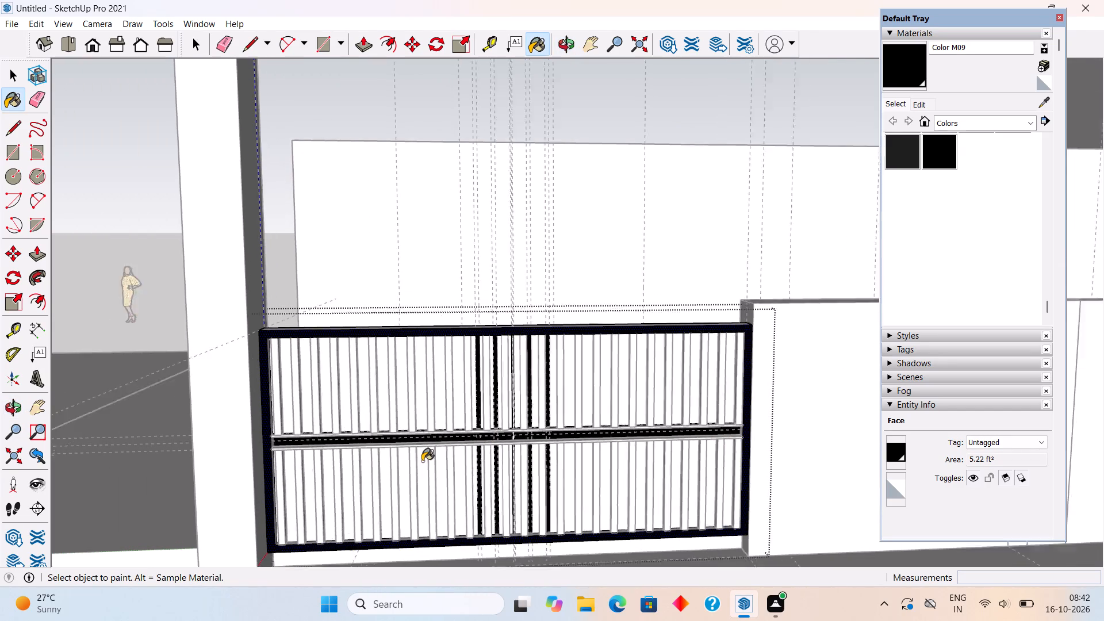
scroll(422, 461, "up", 2)
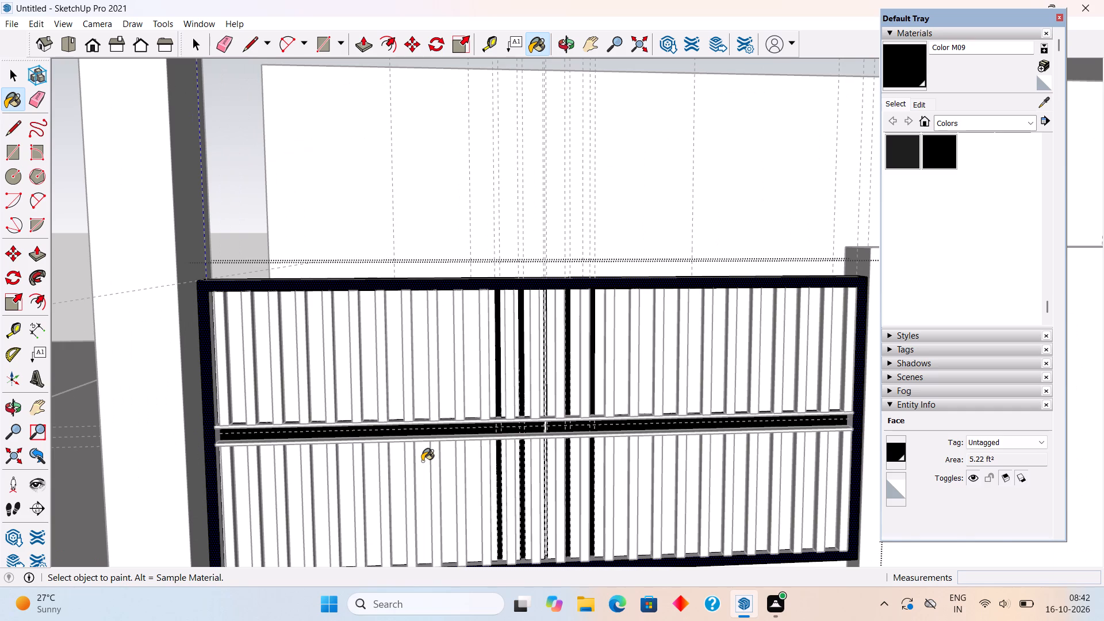
scroll(428, 446, "up", 9)
scroll(431, 438, "down", 6)
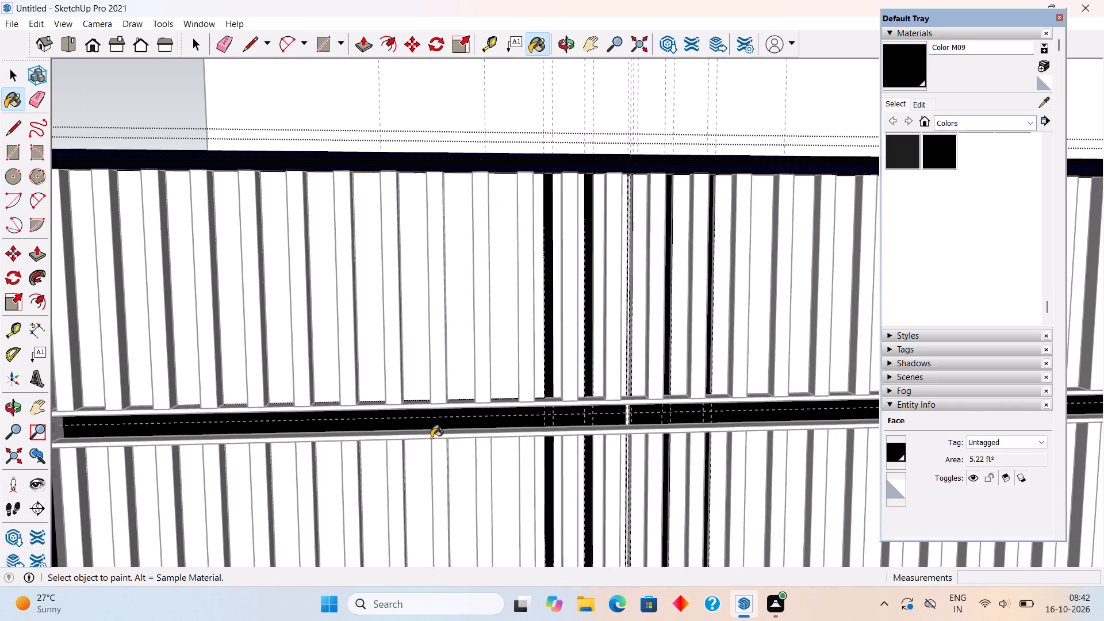
scroll(431, 438, "down", 7)
scroll(923, 163, "up", 4)
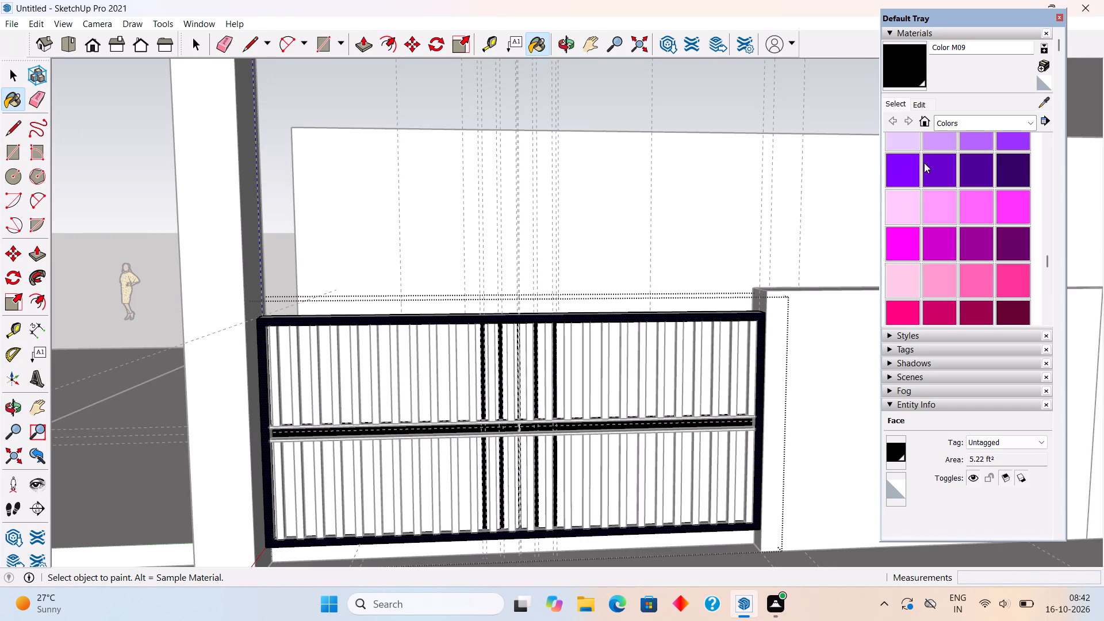
scroll(924, 163, "up", 1)
scroll(924, 163, "down", 2)
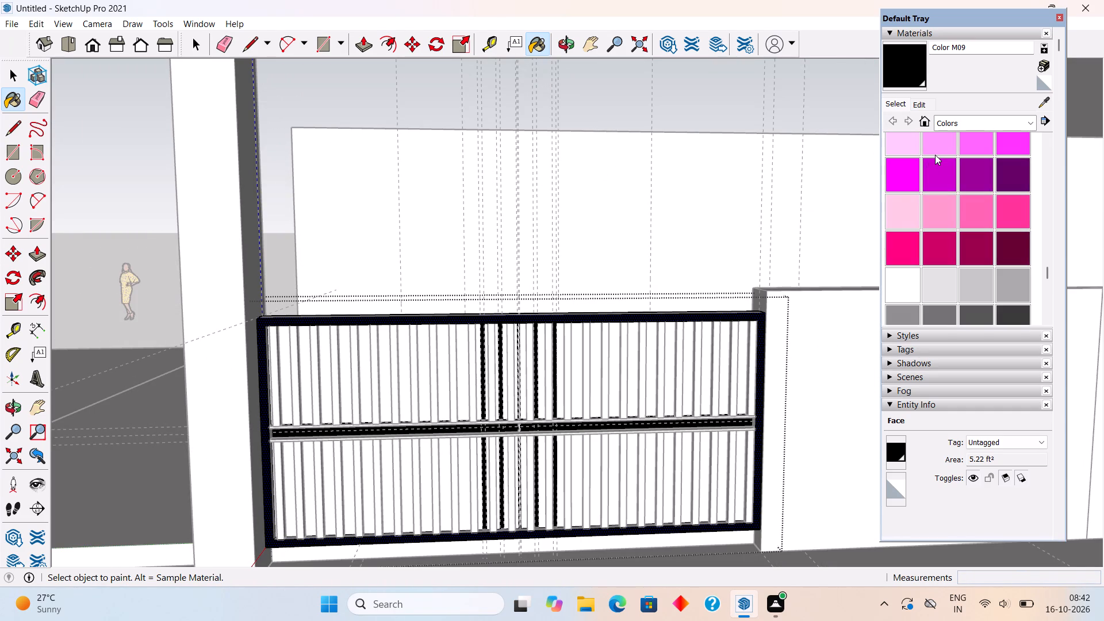
left_click(952, 122)
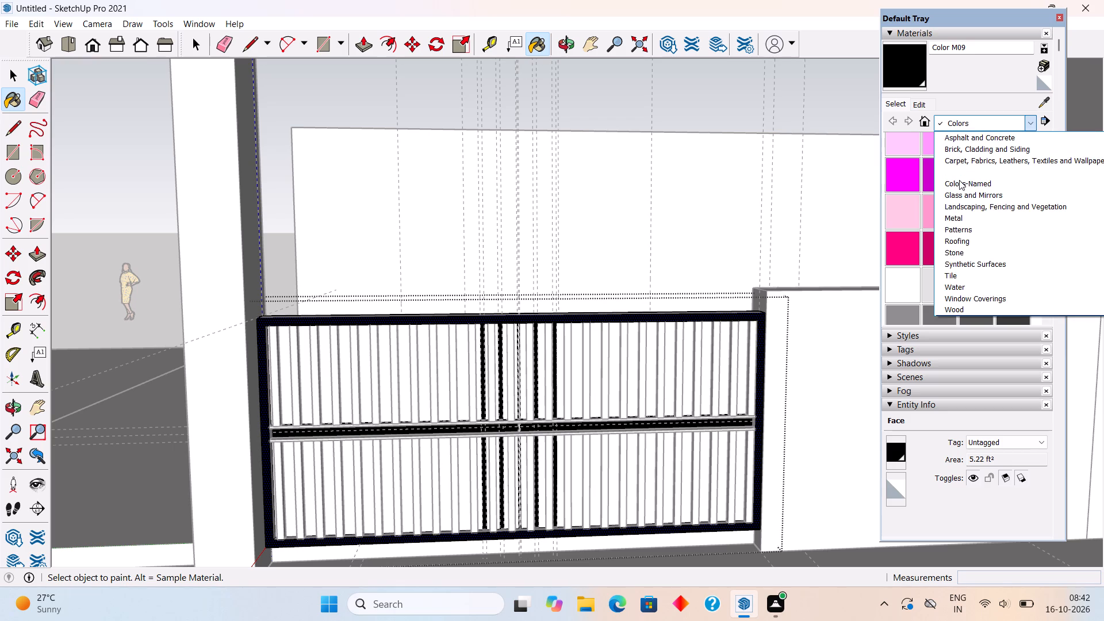
left_click(961, 308)
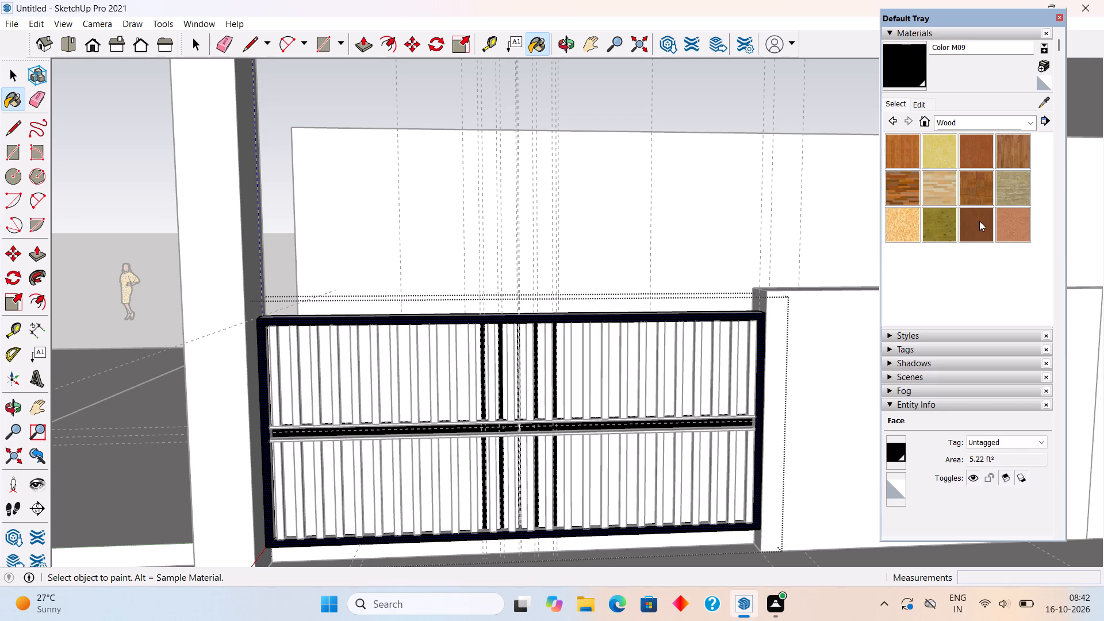
left_click(967, 148)
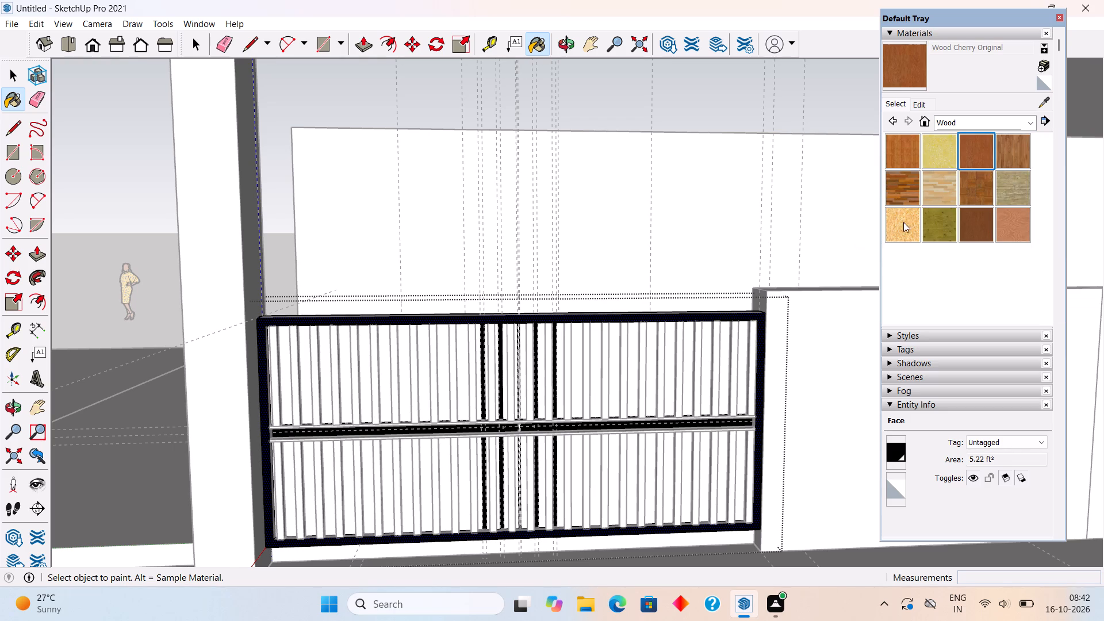
scroll(741, 332, "up", 4)
scroll(699, 361, "up", 5)
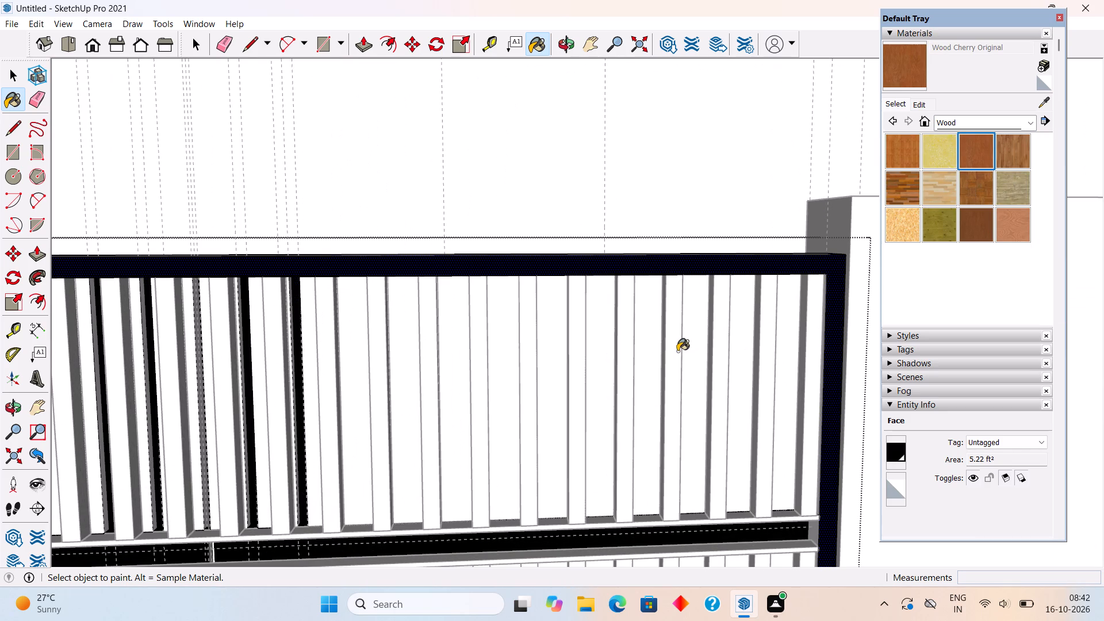
left_click(676, 354)
scroll(675, 354, "down", 8)
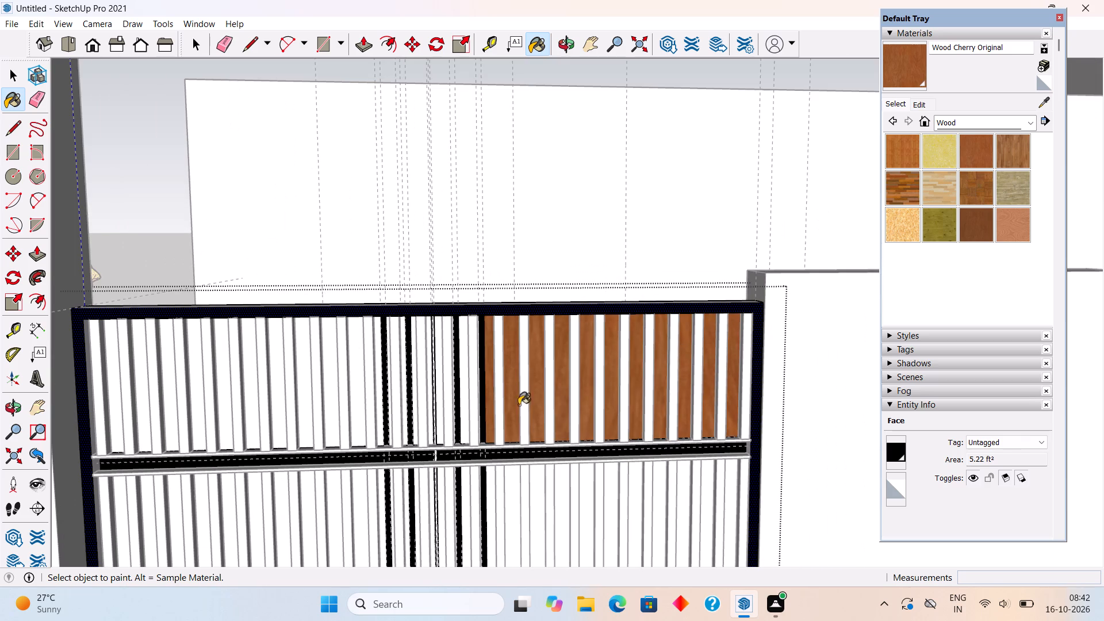
left_click(331, 408)
Paint the remaining narrow slats around the centre of the upper row with Wood Cherry Original.
scroll(414, 393, "up", 5)
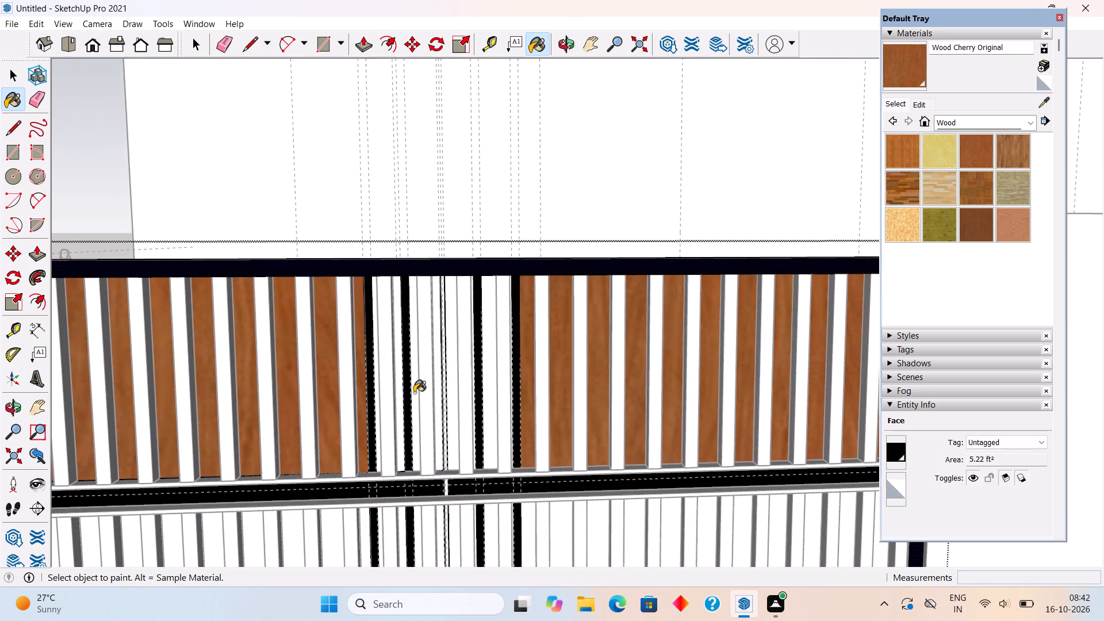
scroll(414, 393, "up", 10)
left_click(414, 393)
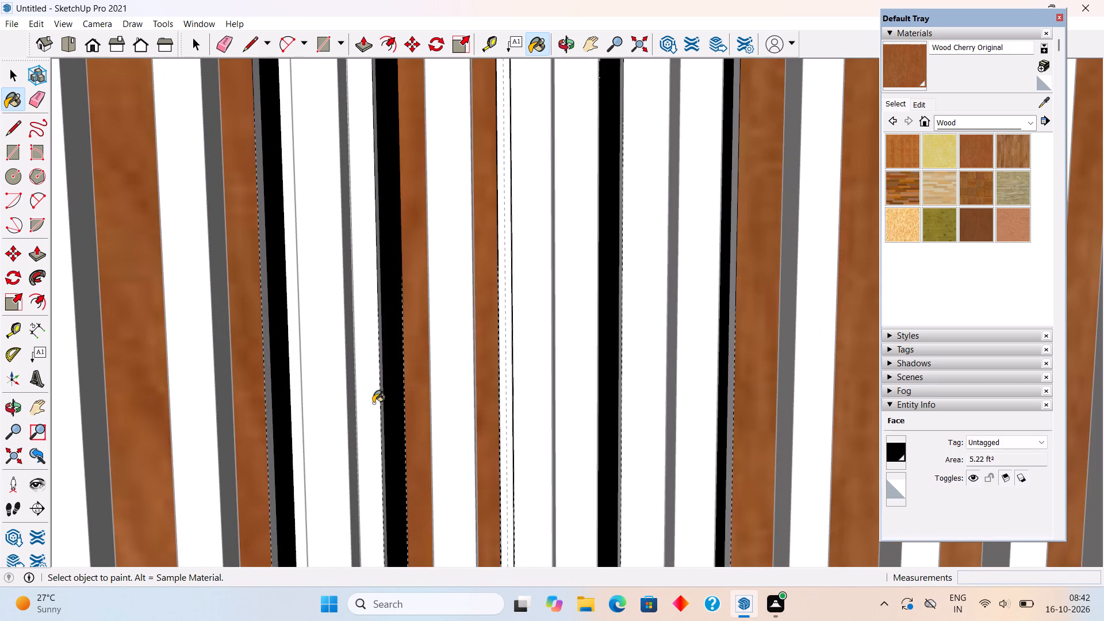
left_click(373, 403)
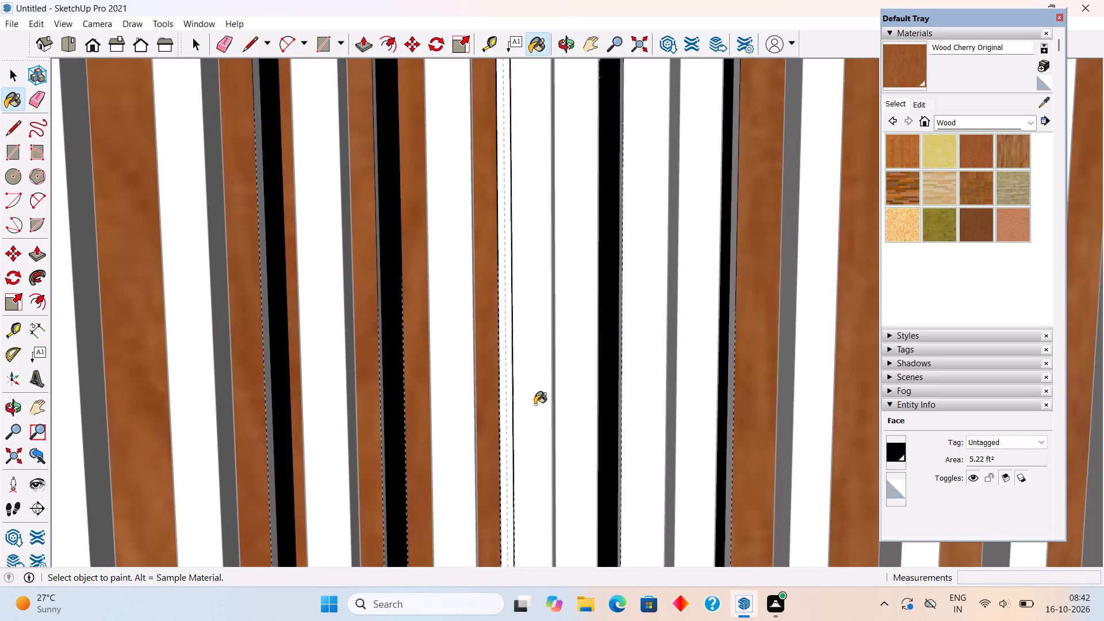
left_click(535, 404)
scroll(535, 404, "down", 5)
left_click(633, 388)
scroll(633, 388, "down", 3)
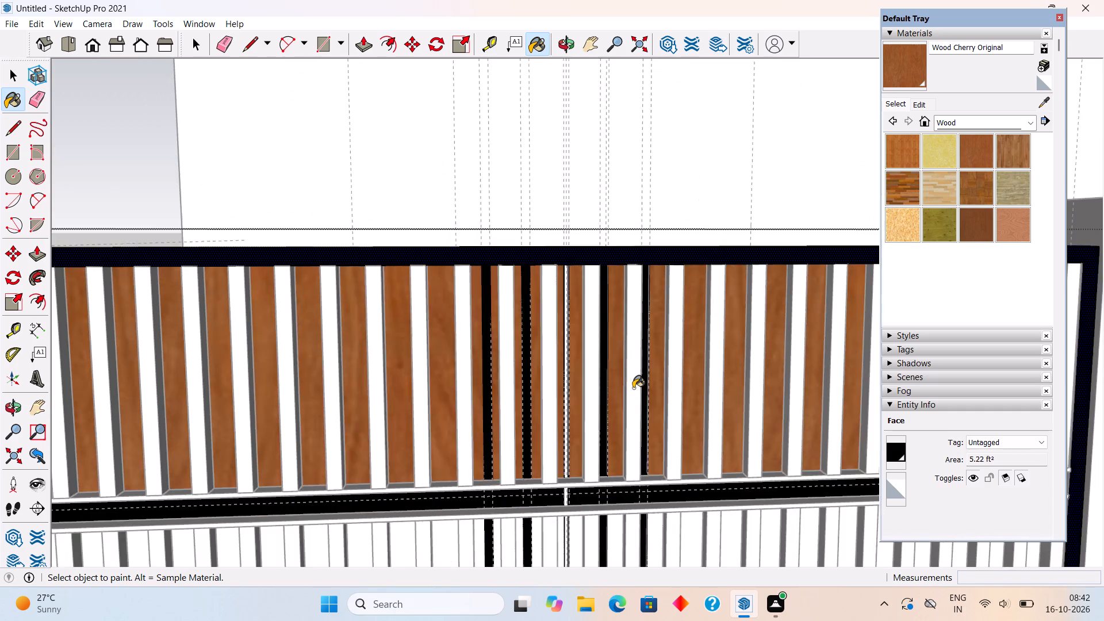
Paint the lower row's left-hand slats and the slats beside the centre line with Wood Cherry Original.
scroll(633, 388, "down", 12)
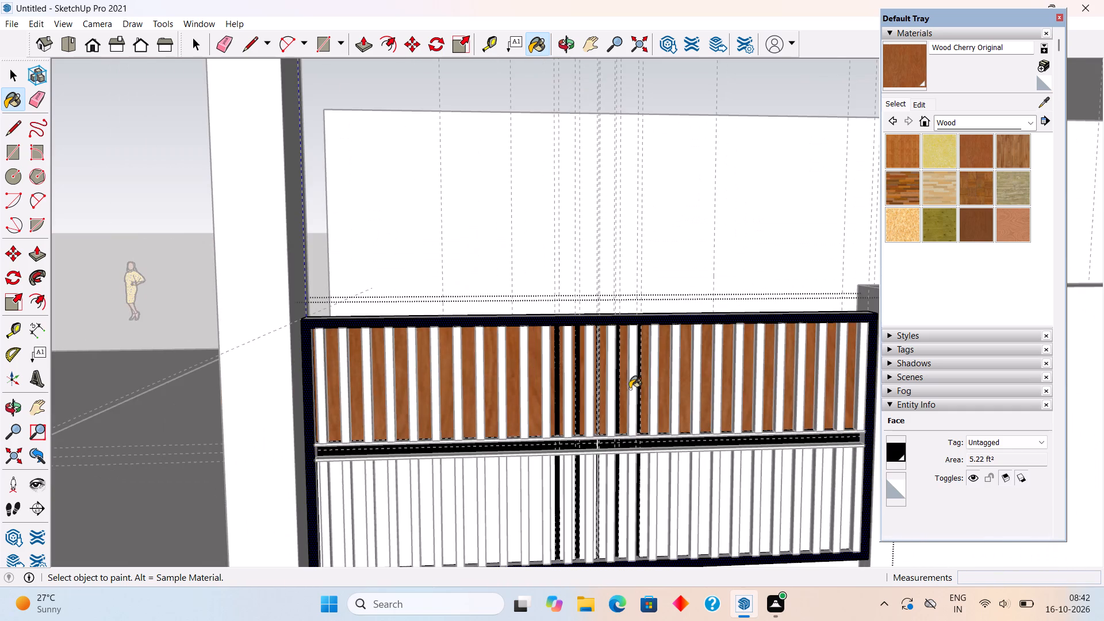
scroll(429, 509, "up", 4)
left_click(429, 499)
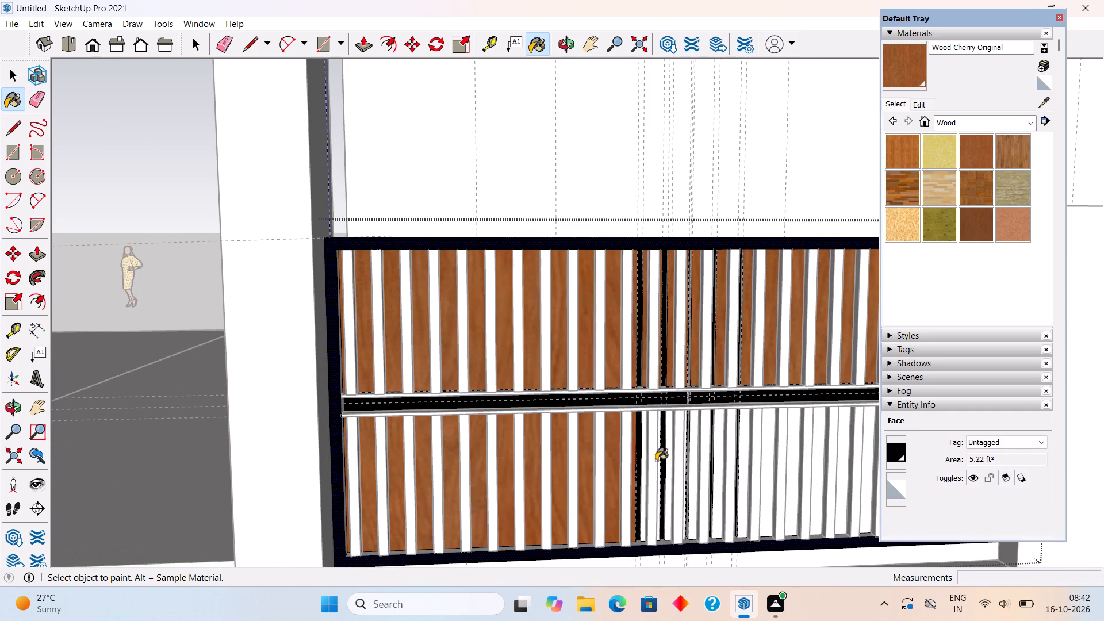
scroll(679, 472, "up", 5)
left_click(682, 468)
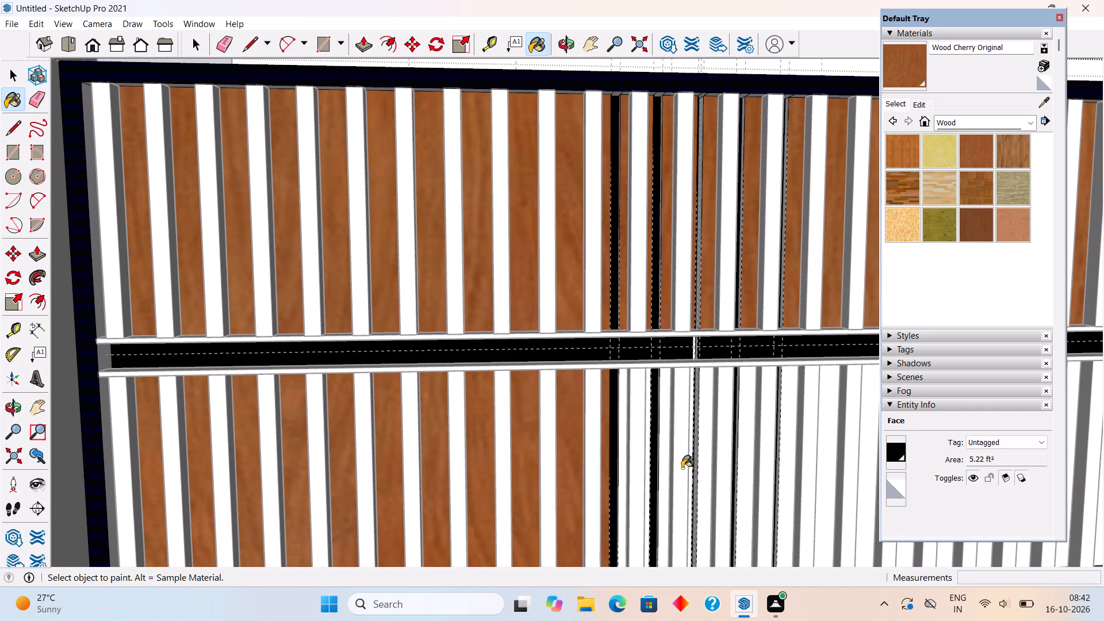
left_click(721, 457)
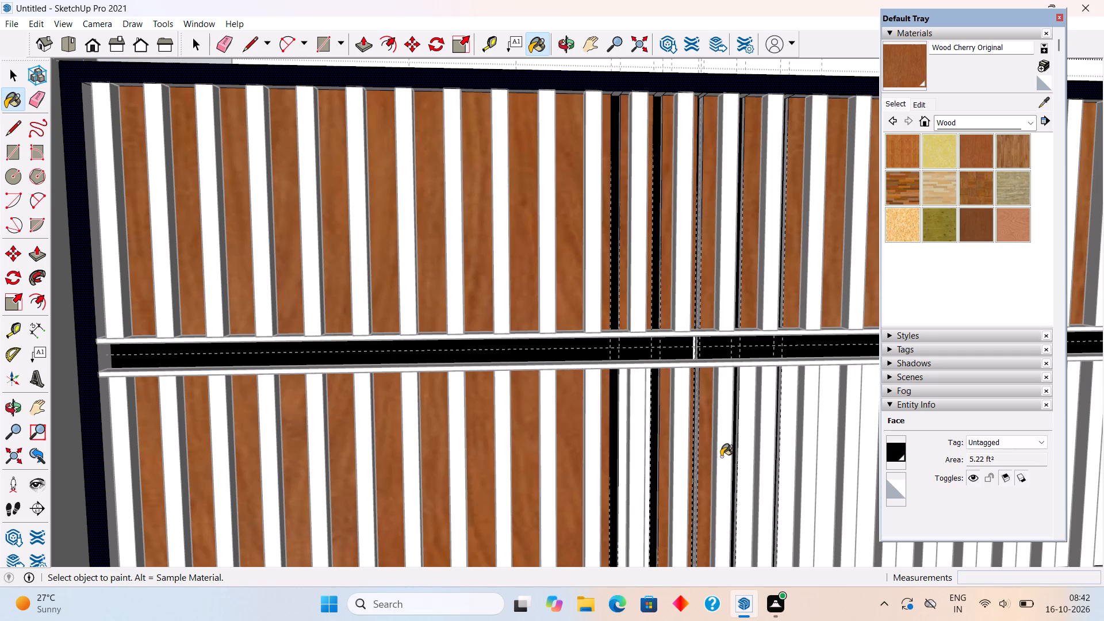
left_click(724, 457)
Paint the lower-row slats right of the centre line with Wood Cherry Original and exit the panel group.
scroll(678, 429, "down", 5)
scroll(730, 435, "up", 10)
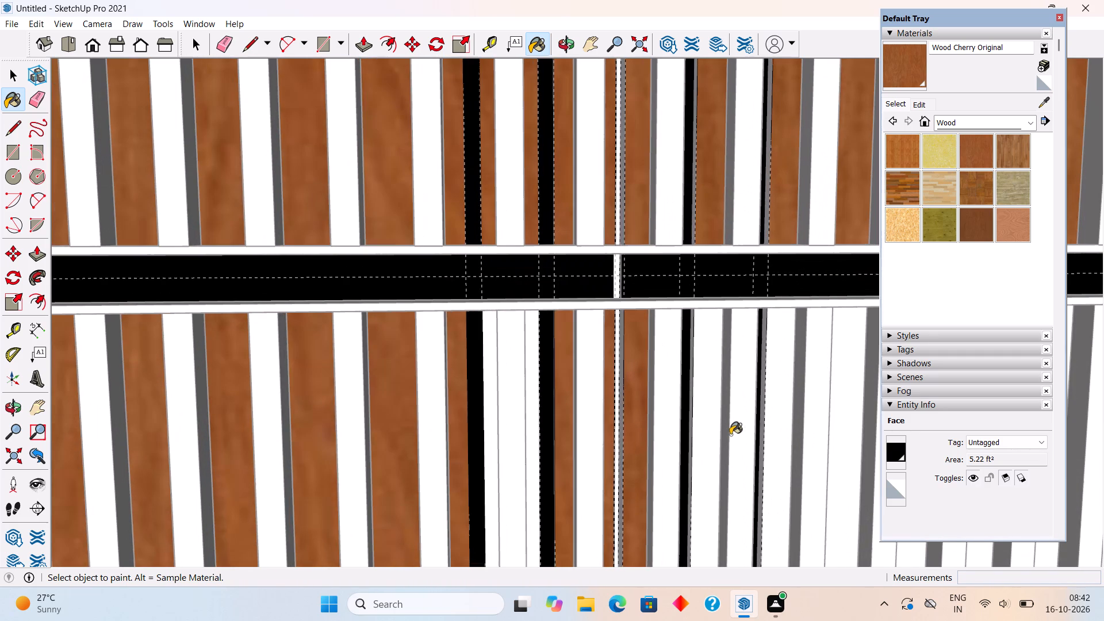
left_click(747, 432)
scroll(747, 432, "down", 1)
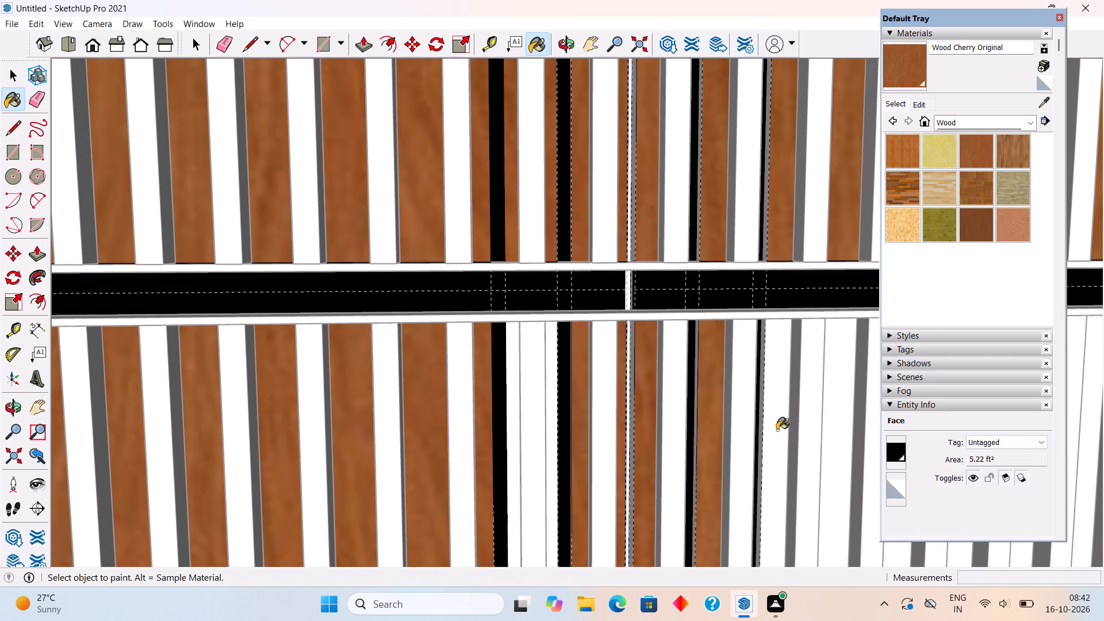
left_click(779, 429)
scroll(779, 429, "down", 5)
scroll(720, 425, "down", 6)
scroll(634, 447, "down", 5)
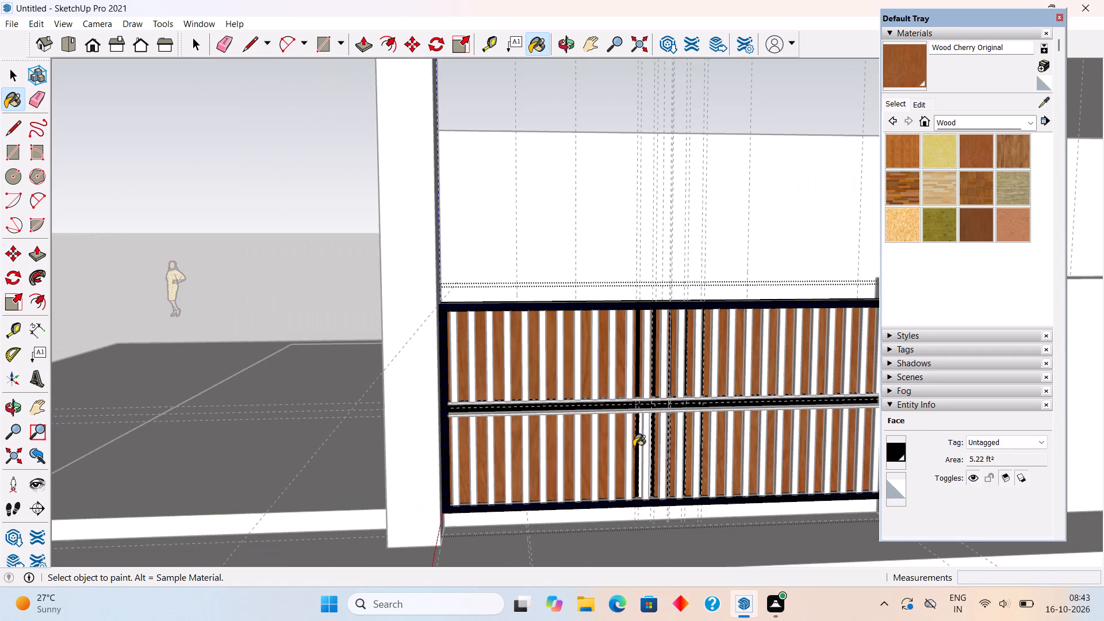
scroll(634, 447, "down", 2)
key("space")
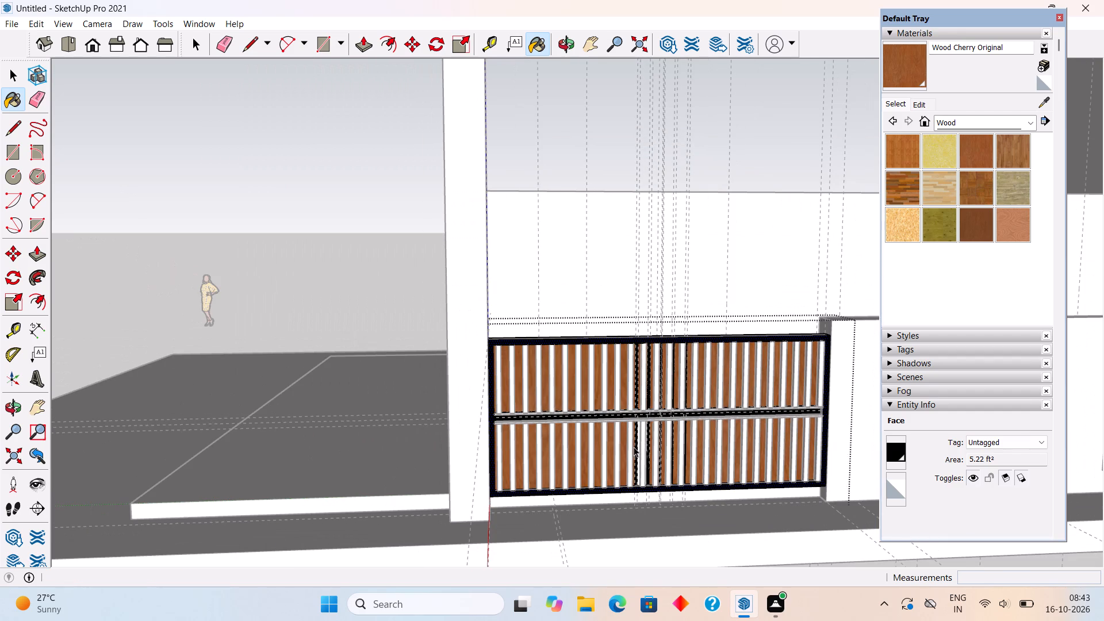
scroll(634, 447, "down", 5)
left_click(672, 543)
Paint the upper-row and lower-row groups of raised slats on the panel with Wood Bamboo from the Wood materials.
scroll(761, 400, "up", 5)
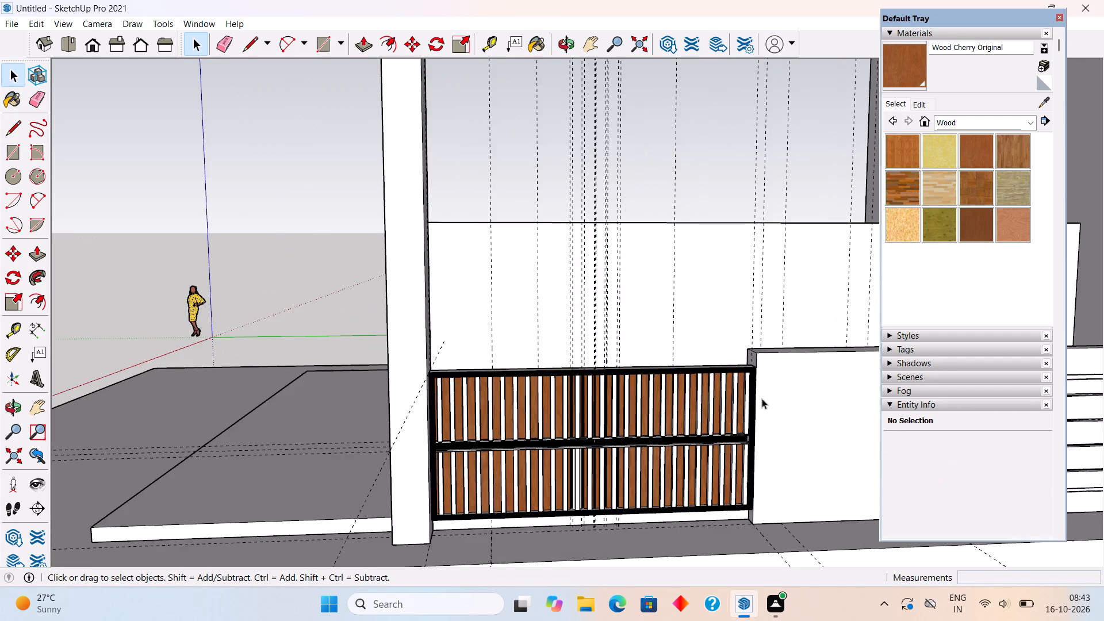
scroll(761, 424, "up", 3)
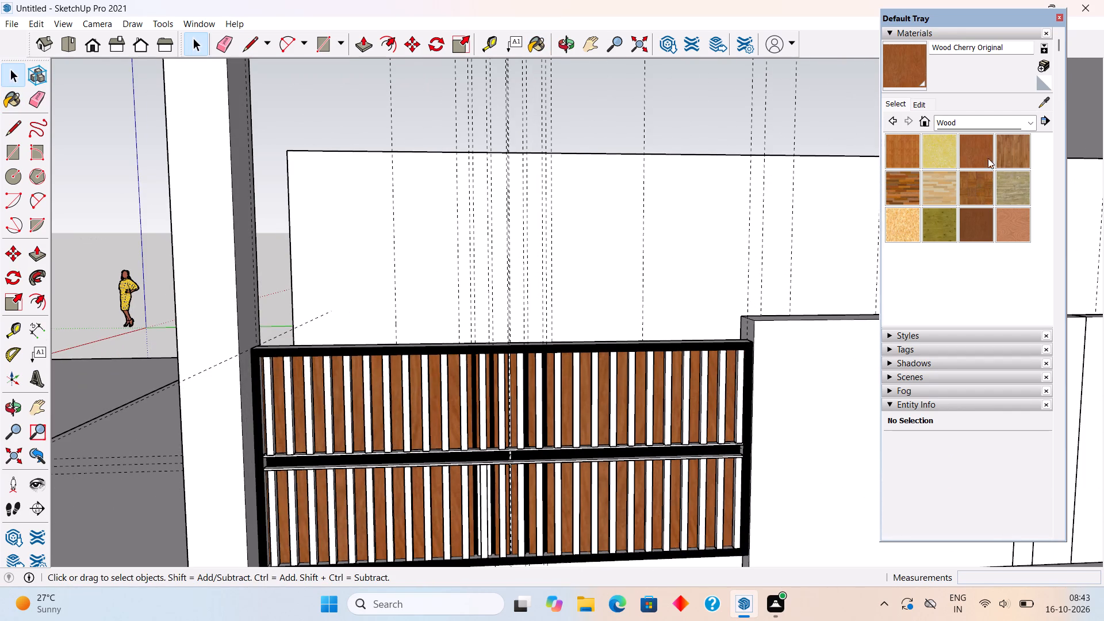
left_click(918, 151)
scroll(637, 389, "up", 1)
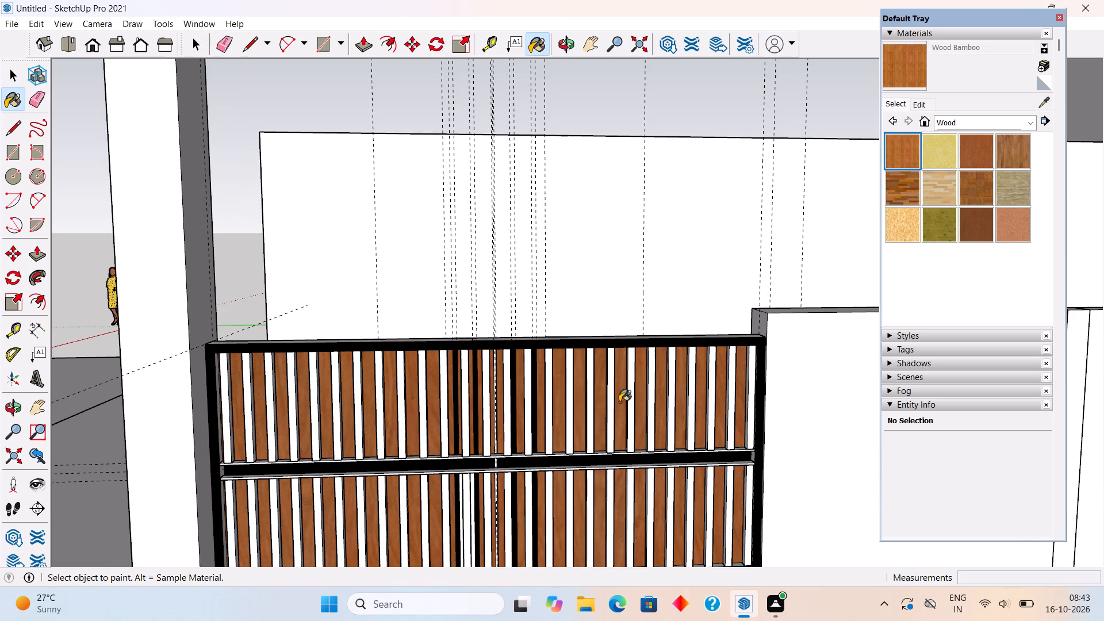
left_click(611, 408)
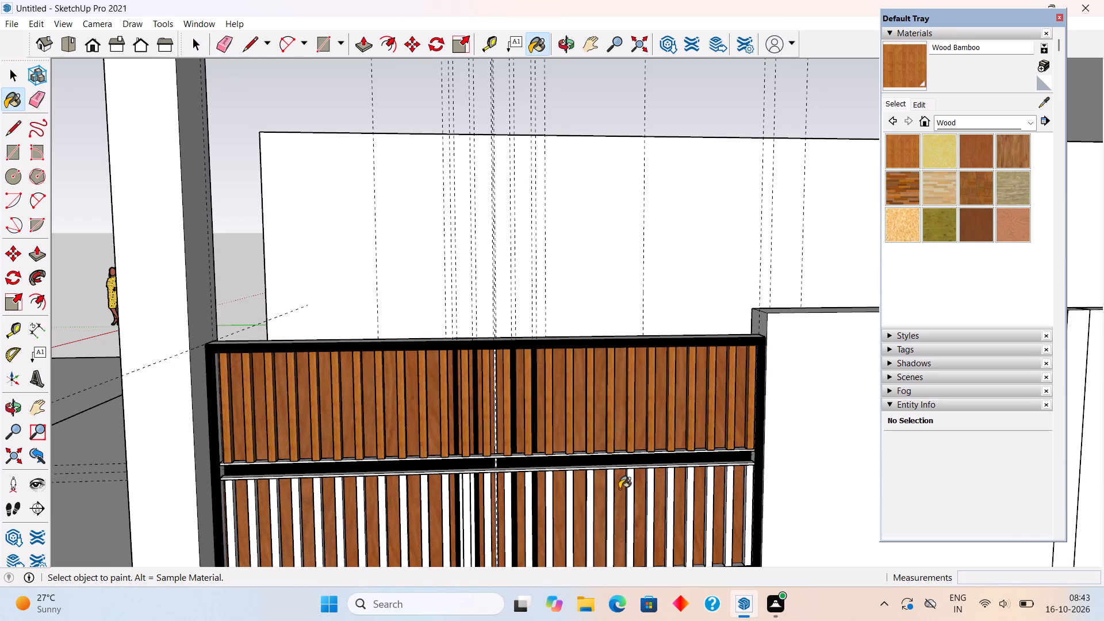
left_click(611, 501)
scroll(641, 415, "down", 6)
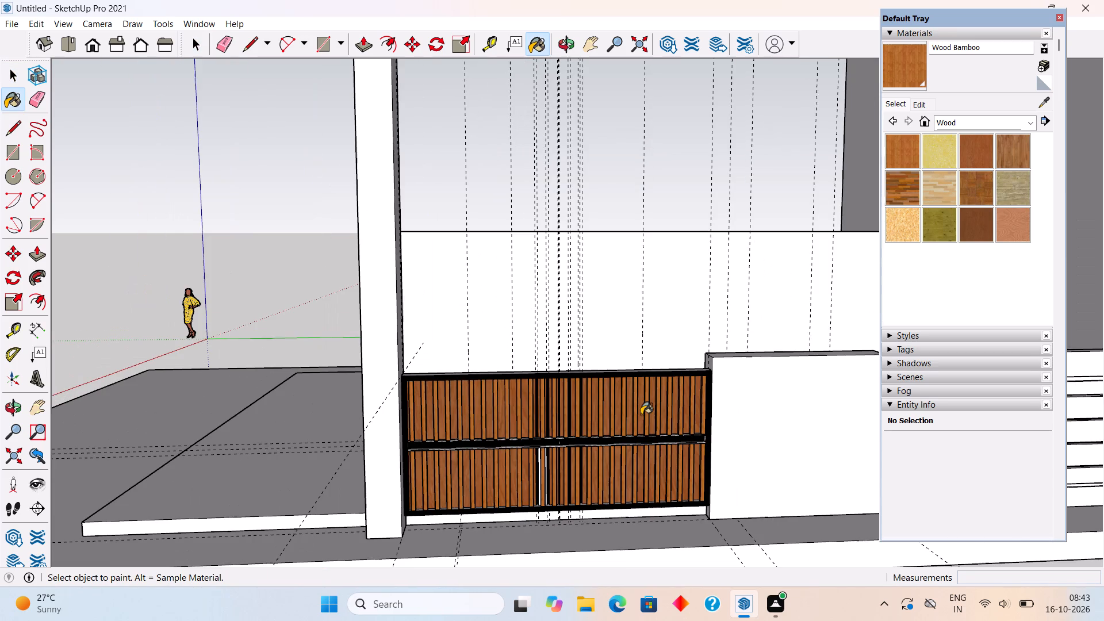
Paint the remaining white strips left of the centre line in the lower row with Wood Cherry Original and exit the panel group.
scroll(552, 509, "up", 4)
scroll(513, 477, "up", 12)
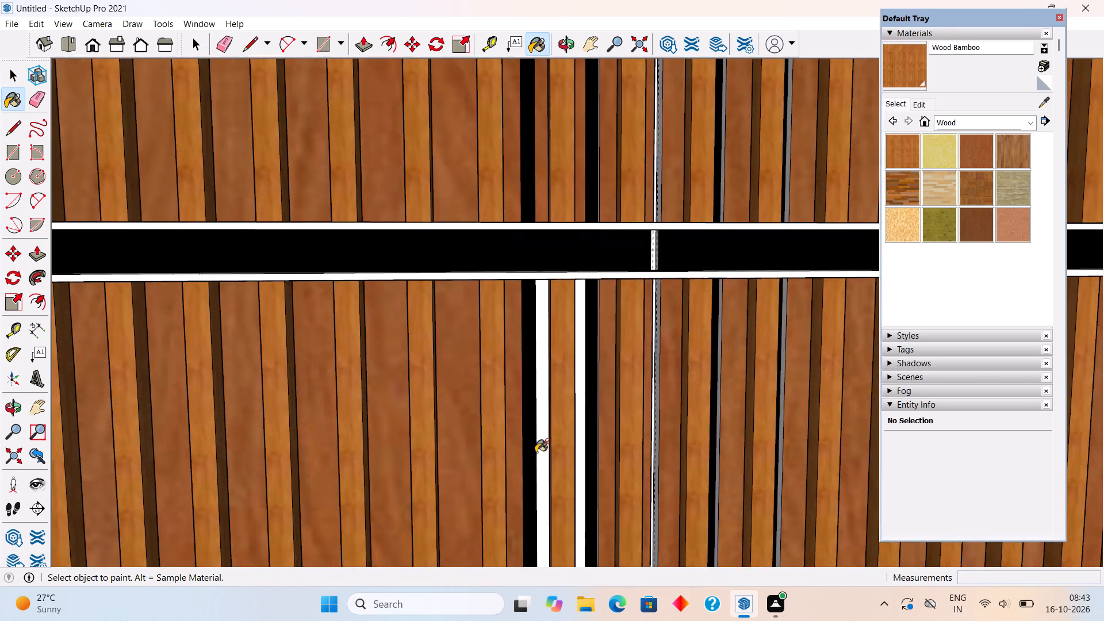
scroll(537, 452, "up", 4)
key("space")
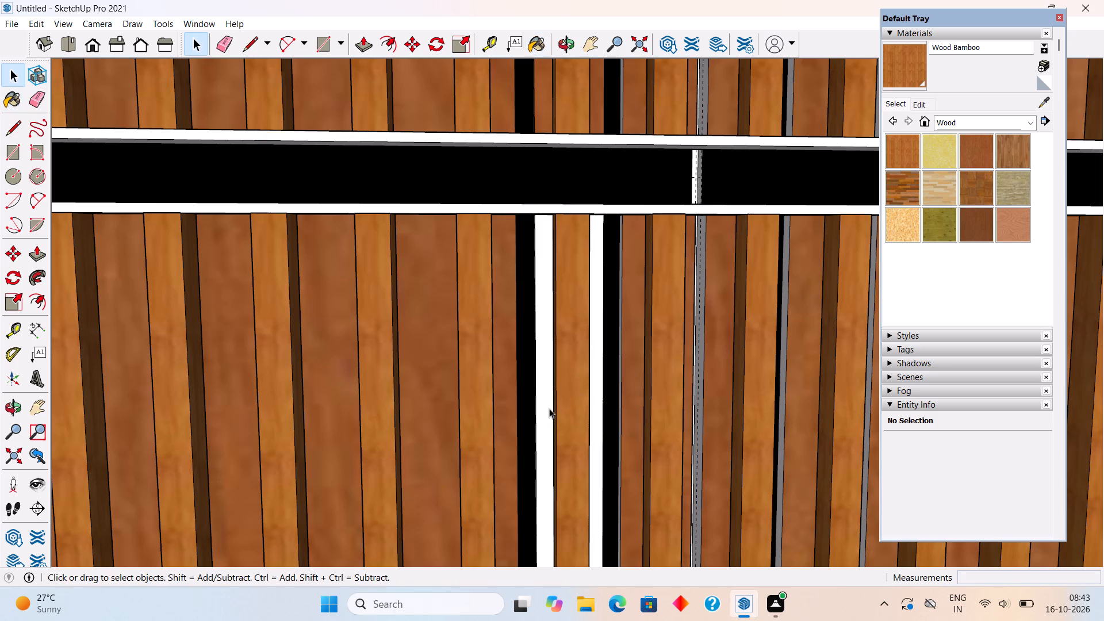
left_click(546, 411)
triple_click(546, 411)
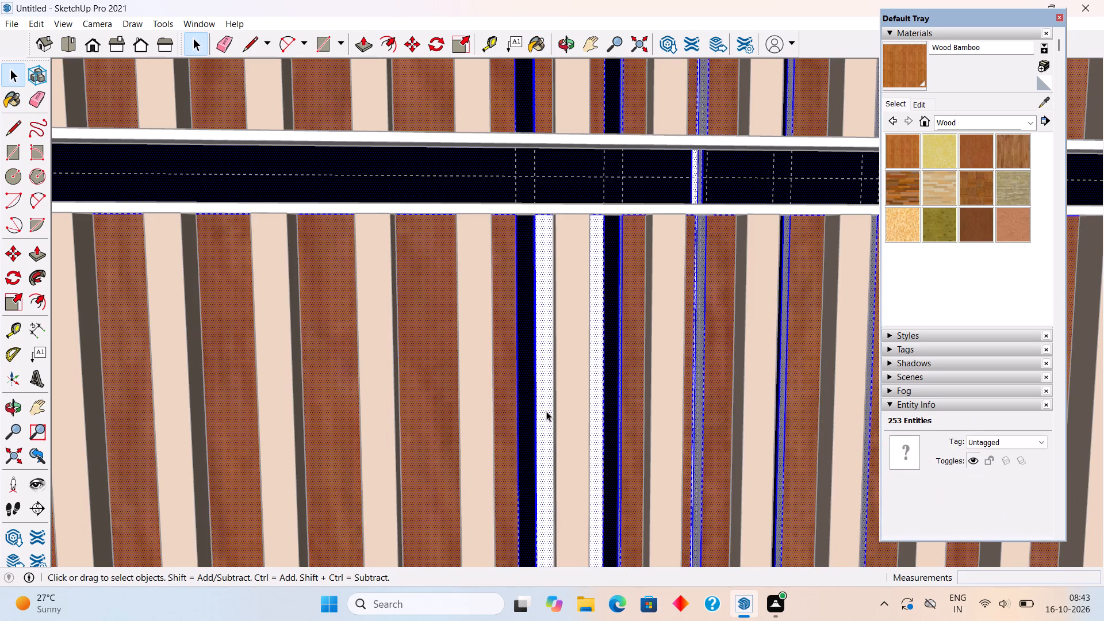
left_click(546, 411)
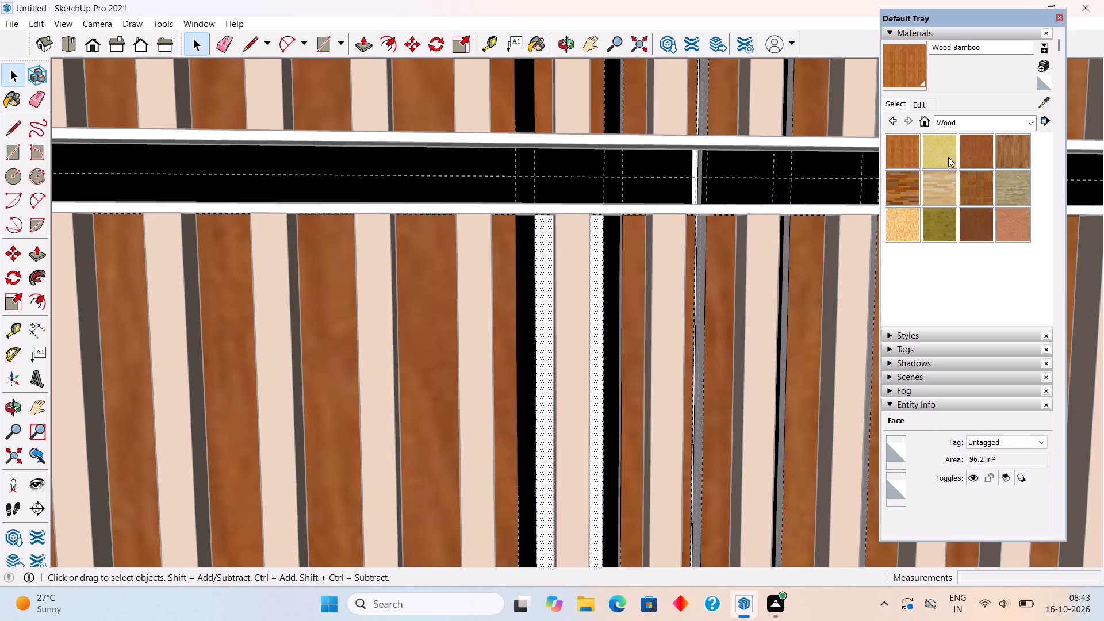
left_click(975, 154)
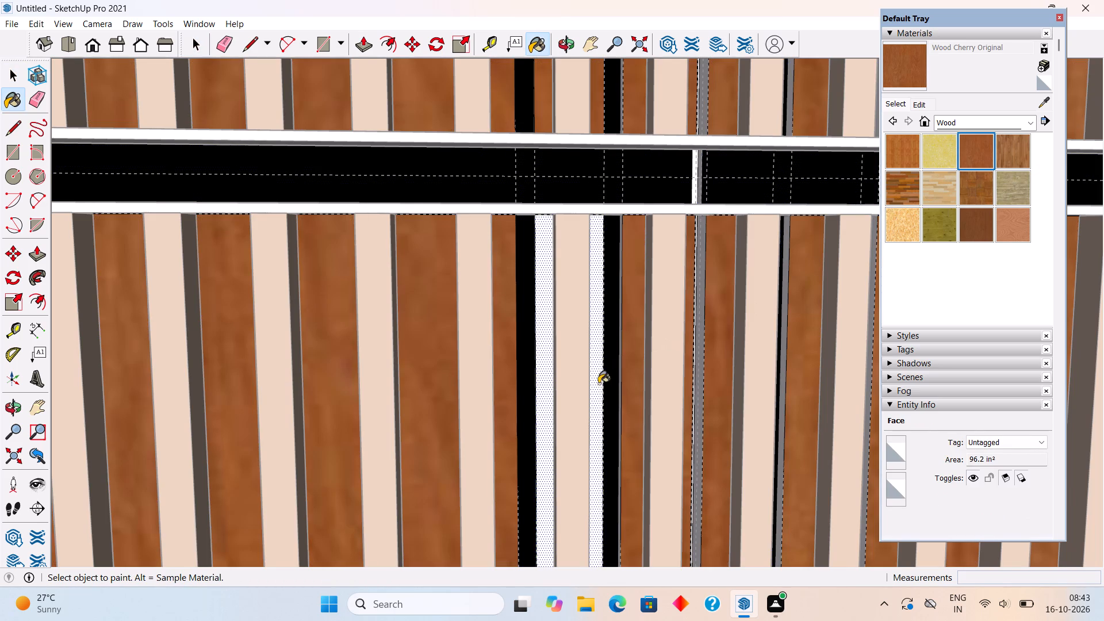
left_click(593, 388)
key("space")
scroll(593, 388, "down", 13)
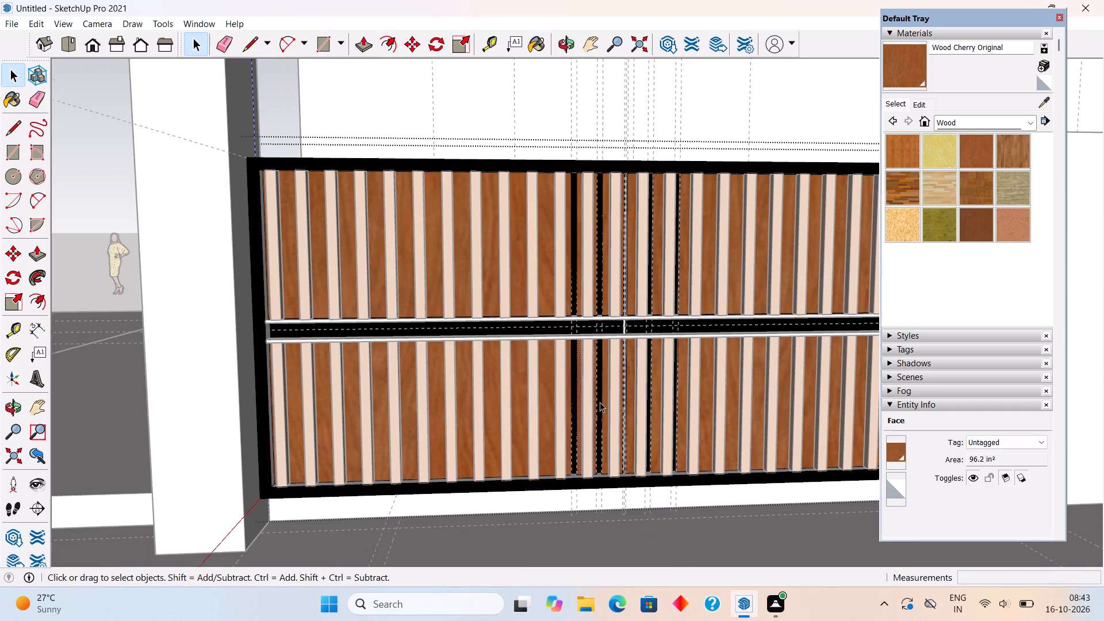
left_click(654, 524)
scroll(655, 524, "down", 5)
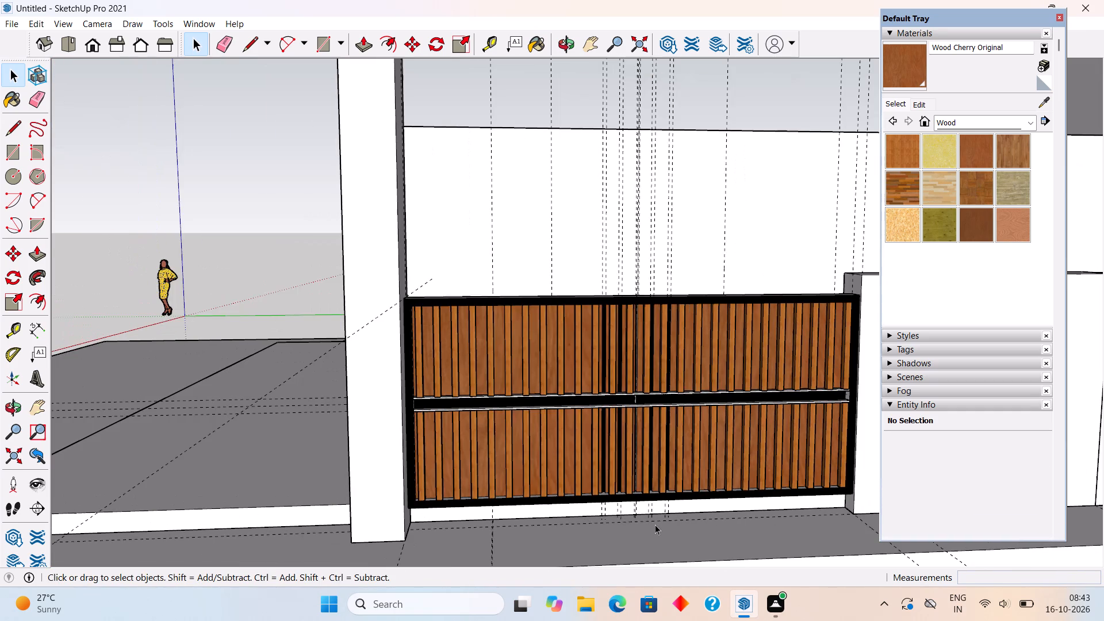
Sample the black Color M09 from the panel's middle rail and paint the white face at the rail's end with it.
middle_click_drag(641, 515, 565, 467)
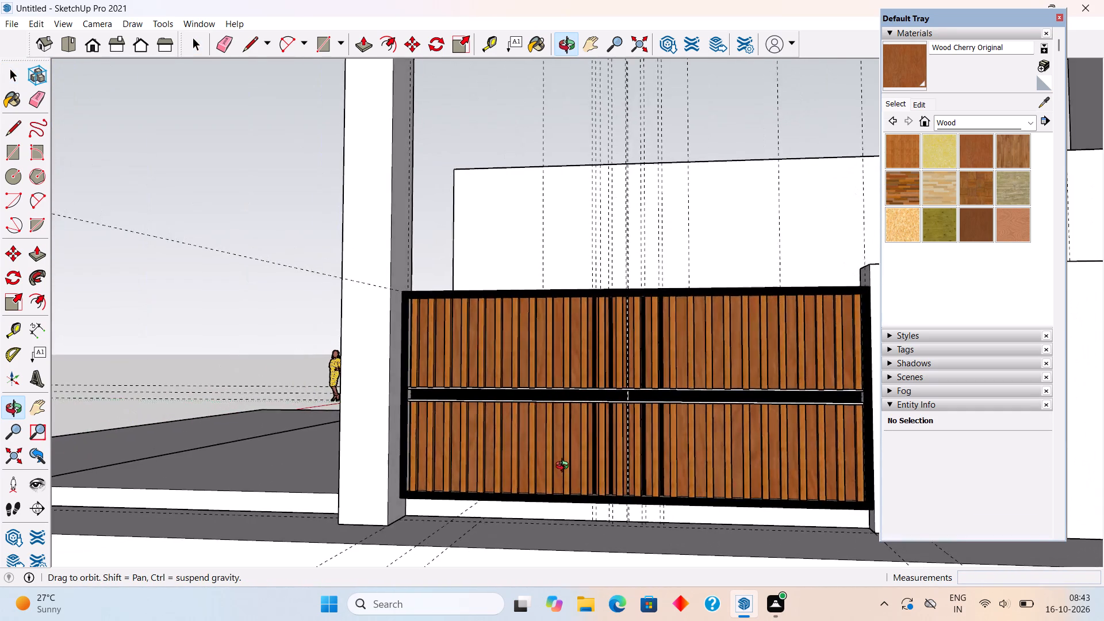
middle_click_drag(565, 467, 604, 500)
scroll(605, 500, "up", 1)
scroll(606, 501, "down", 4)
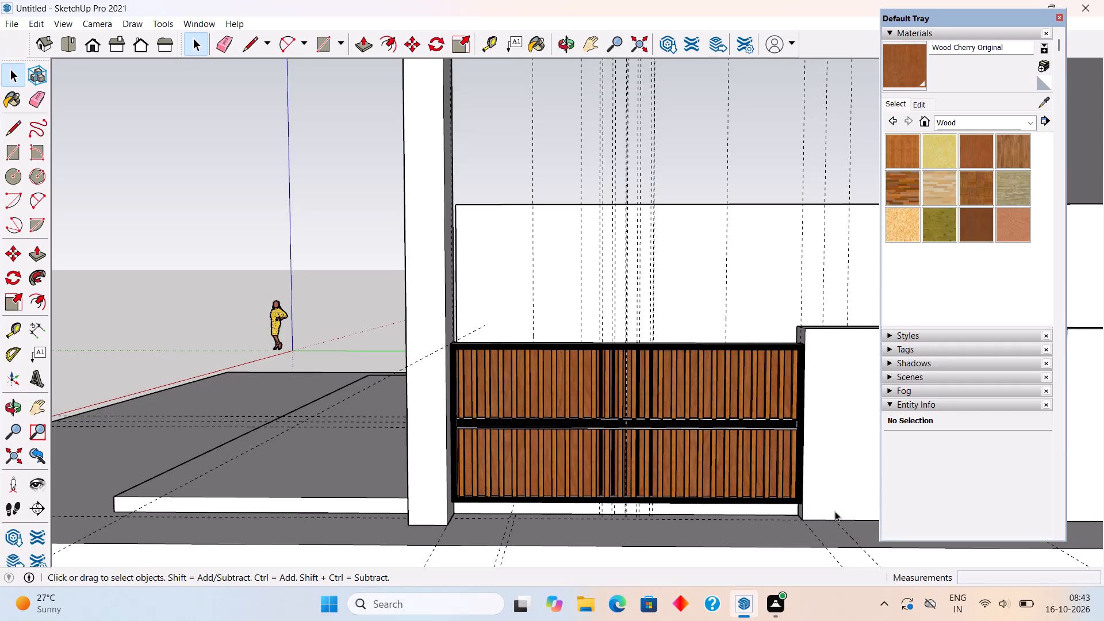
scroll(835, 512, "down", 6)
scroll(544, 378, "down", 17)
middle_click_drag(304, 424, 657, 391)
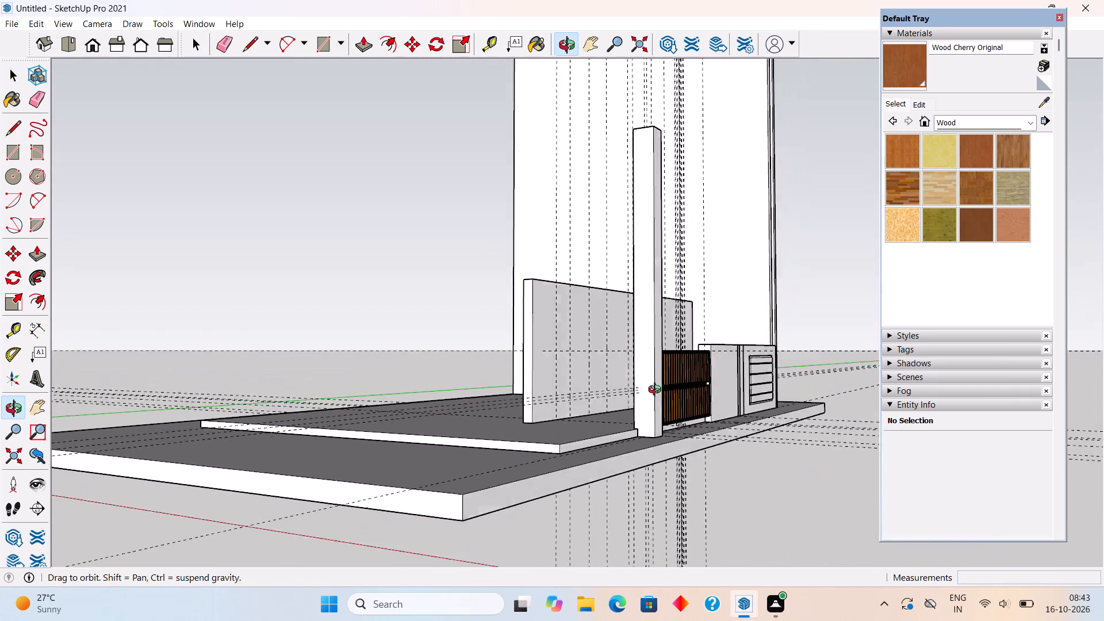
middle_click_drag(657, 391, 752, 383)
scroll(698, 391, "up", 11)
middle_click_drag(598, 403, 517, 429)
scroll(1019, 239, "up", 4)
scroll(815, 325, "up", 10)
scroll(769, 331, "up", 4)
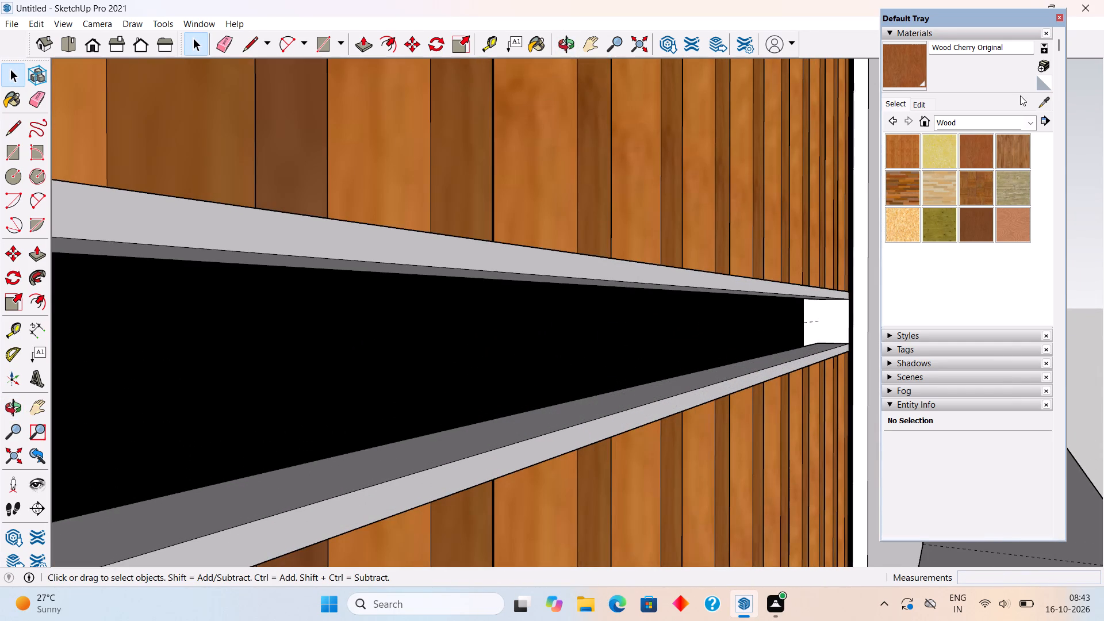
left_click(1048, 94)
left_click(718, 320)
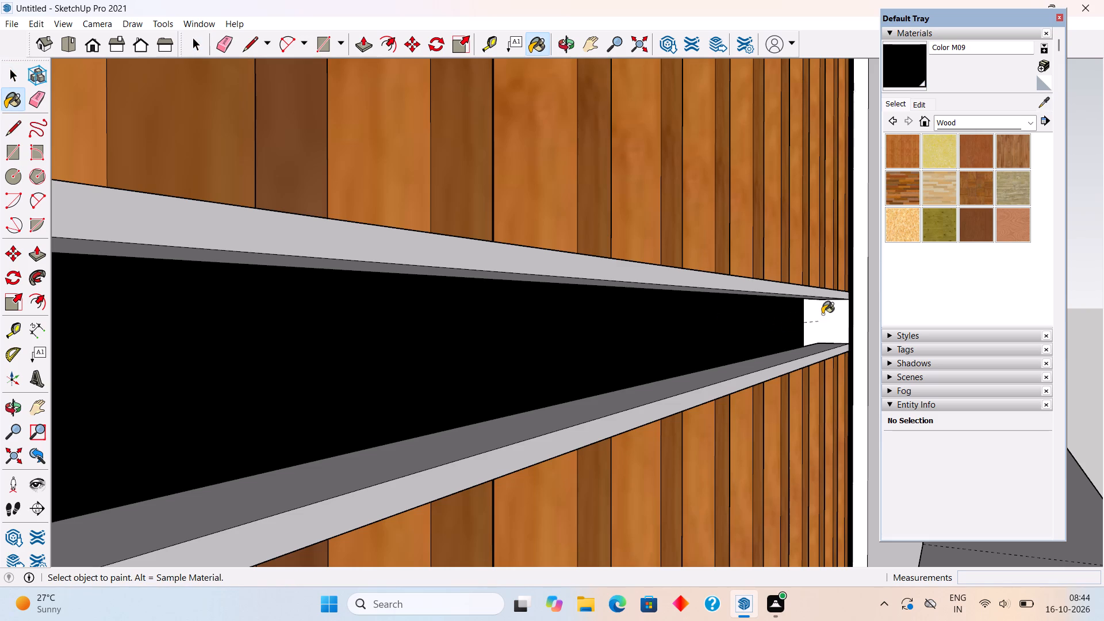
left_click(826, 313)
scroll(826, 313, "down", 16)
Examine the slats, frame and middle rail along the full length of the panel for unpainted faces.
middle_click_drag(691, 382, 442, 489)
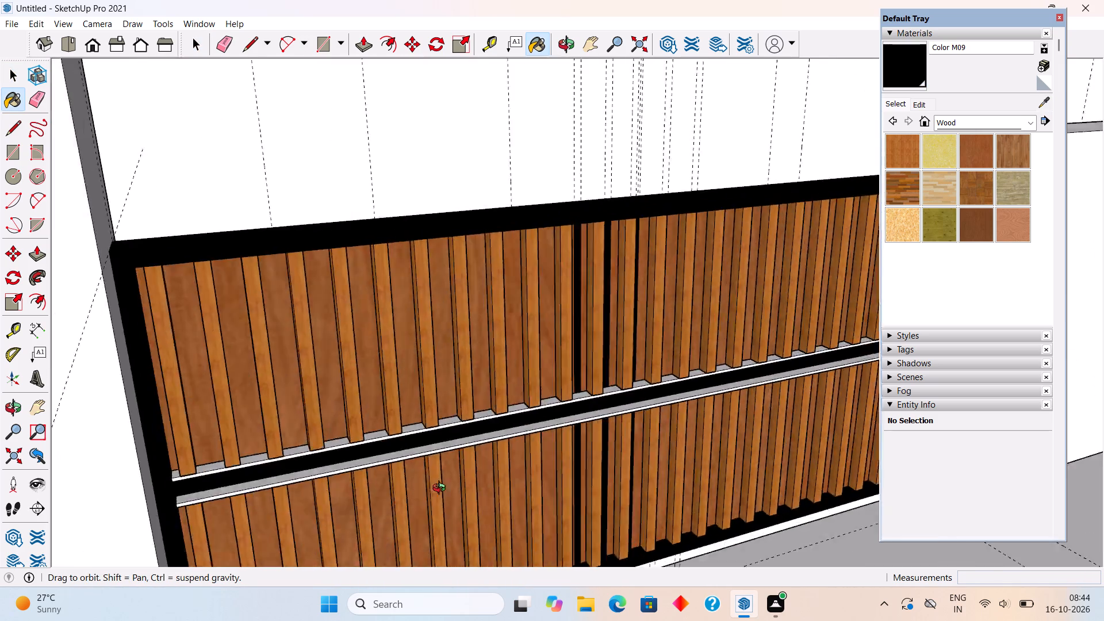
middle_click_drag(442, 489, 261, 454)
scroll(162, 365, "up", 3)
middle_click_drag(144, 332, 400, 316)
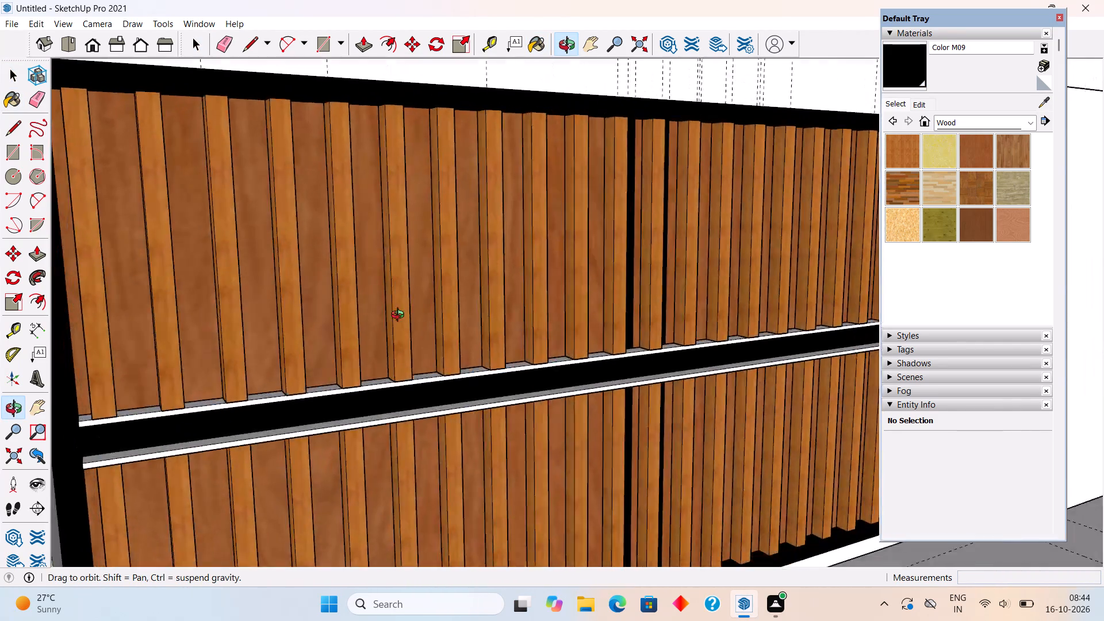
middle_click_drag(400, 316, 488, 325)
scroll(488, 320, "down", 6)
middle_click_drag(831, 298, 584, 332)
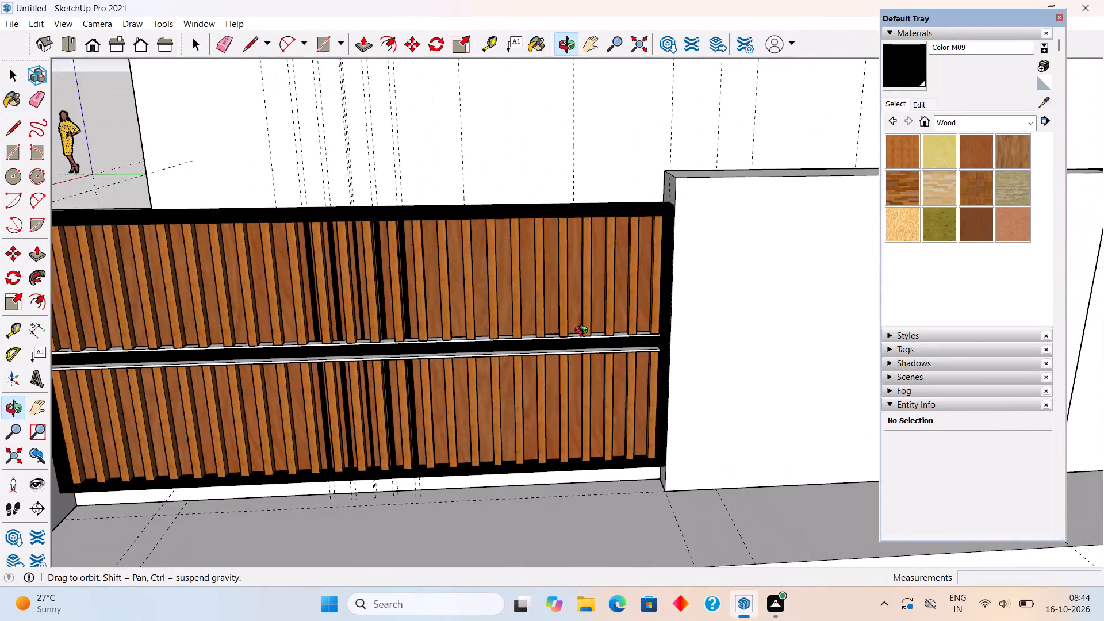
middle_click_drag(584, 332, 639, 308)
scroll(640, 308, "down", 6)
Select the panel's frame, upper slats, lower slats and middle rail and make them into one group.
key("space")
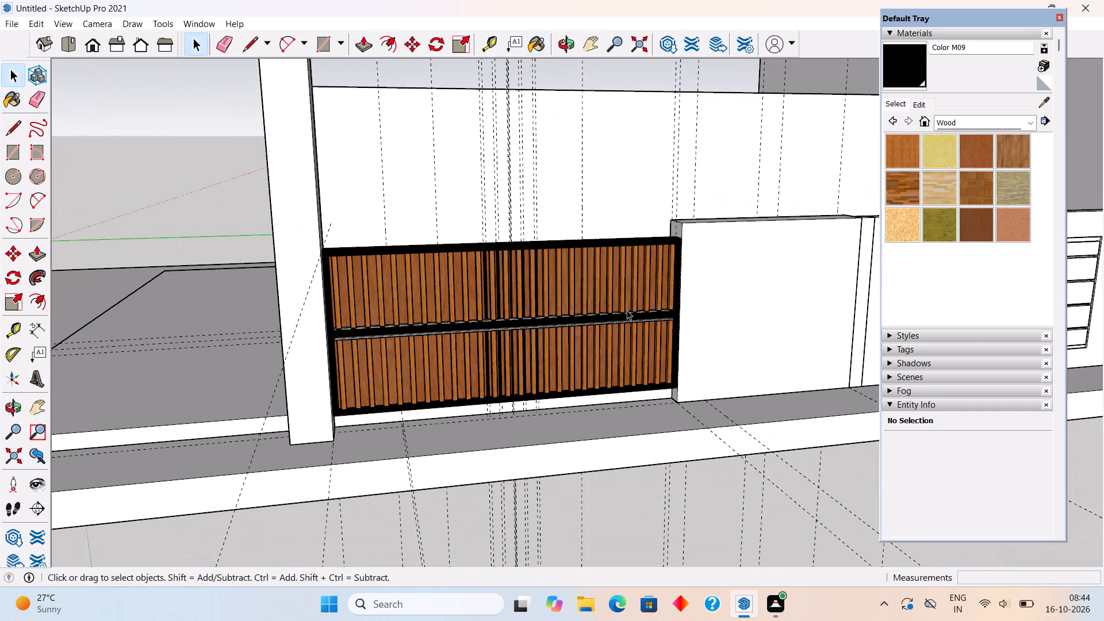
triple_click(612, 306)
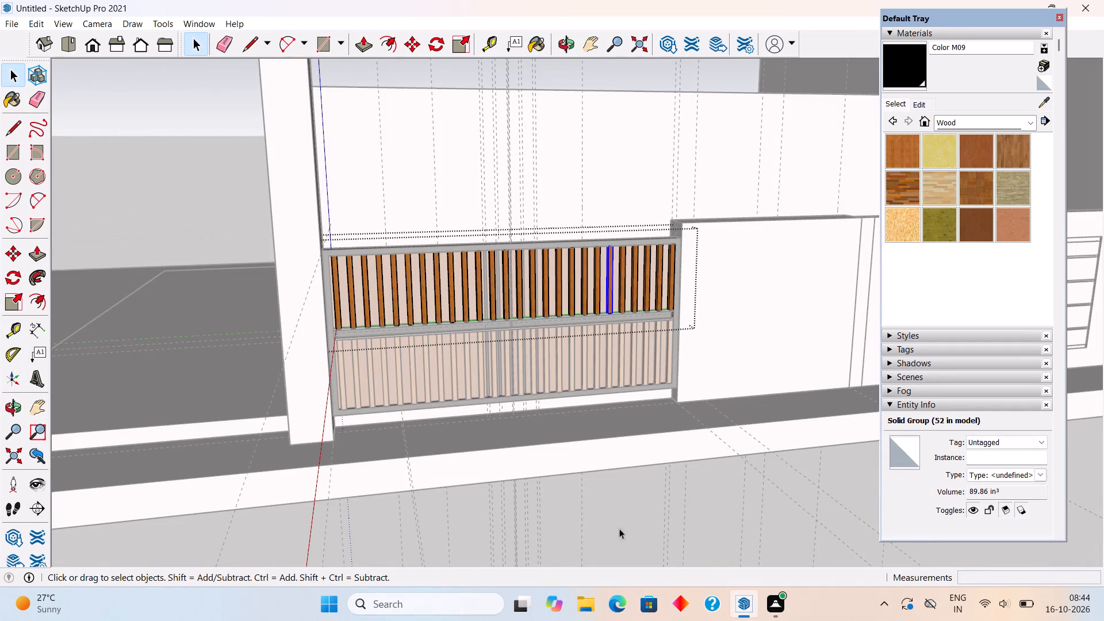
left_click(609, 536)
left_click(562, 300)
left_click(553, 342, "ctrl")
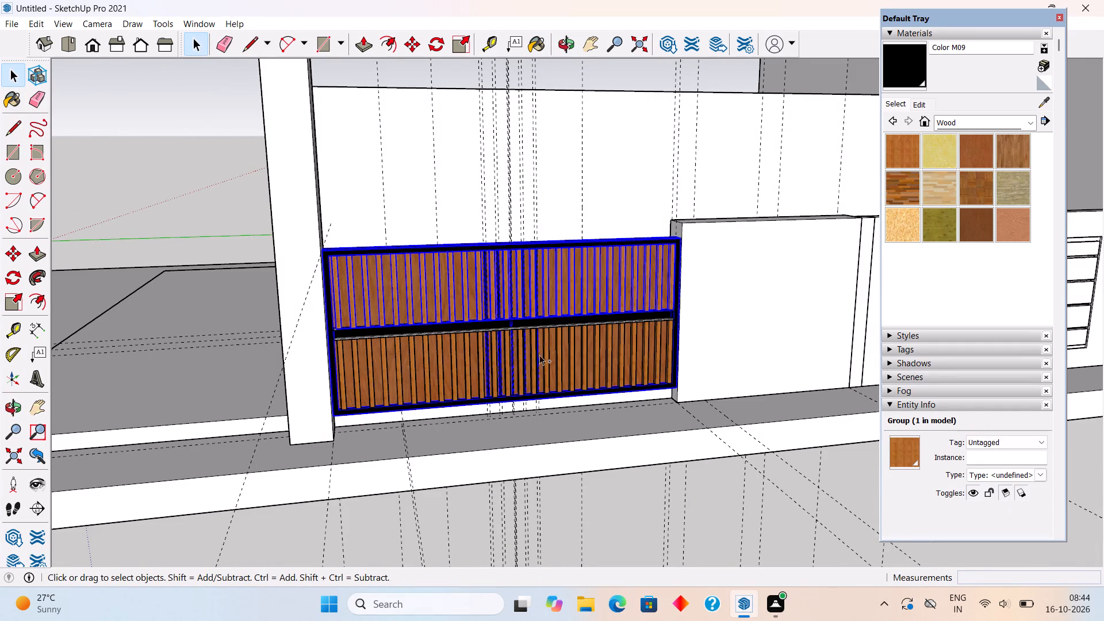
scroll(521, 362, "up", 6, "ctrl")
scroll(473, 374, "up", 4, "ctrl")
left_click(432, 379, "ctrl")
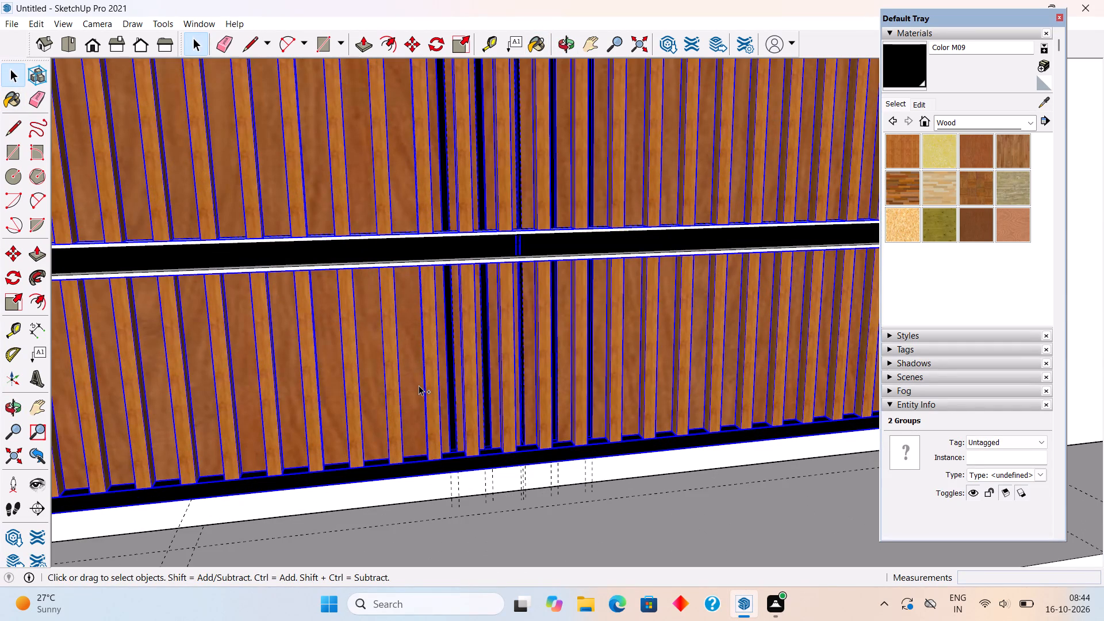
left_click(418, 385, "ctrl")
left_click(420, 247, "ctrl")
scroll(420, 247, "down", 2, "ctrl")
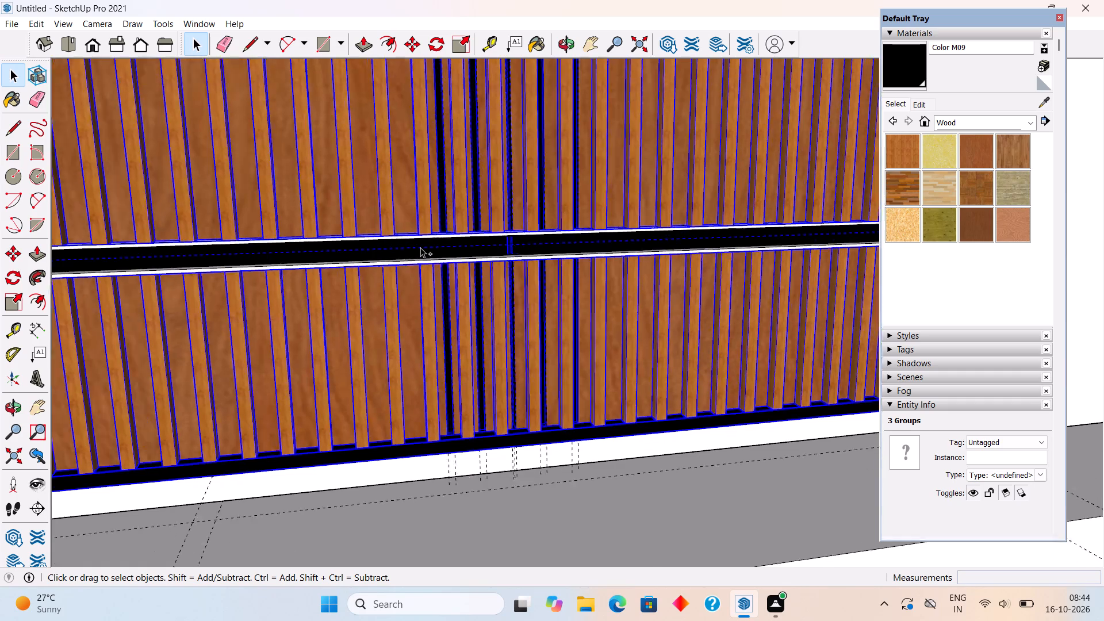
scroll(420, 247, "down", 3, "ctrl")
middle_click_drag(421, 276, 421, 339, "ctrl")
scroll(421, 339, "down", 4, "ctrl")
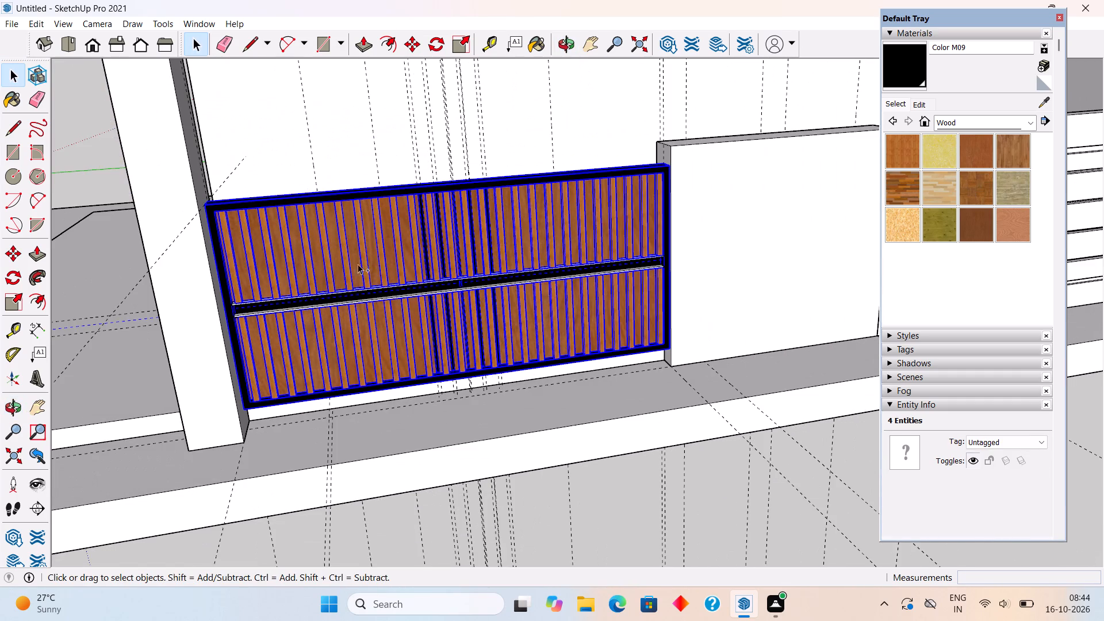
scroll(318, 287, "up", 6, "ctrl")
scroll(593, 271, "up", 10, "ctrl")
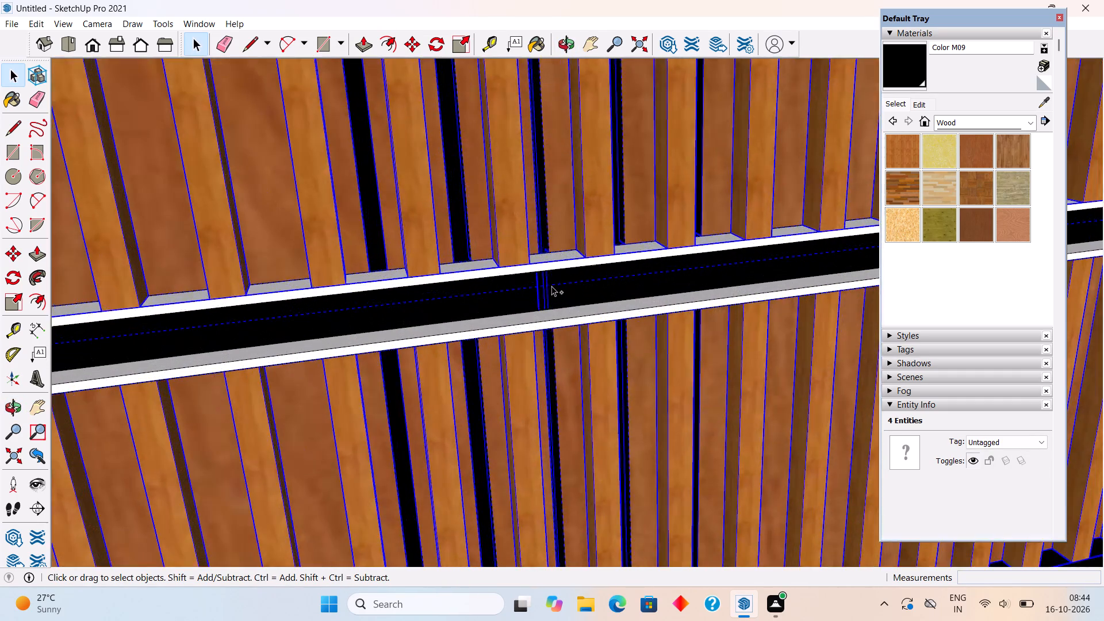
middle_click_drag(550, 286, 719, 298, "ctrl")
scroll(723, 297, "down", 15, "ctrl")
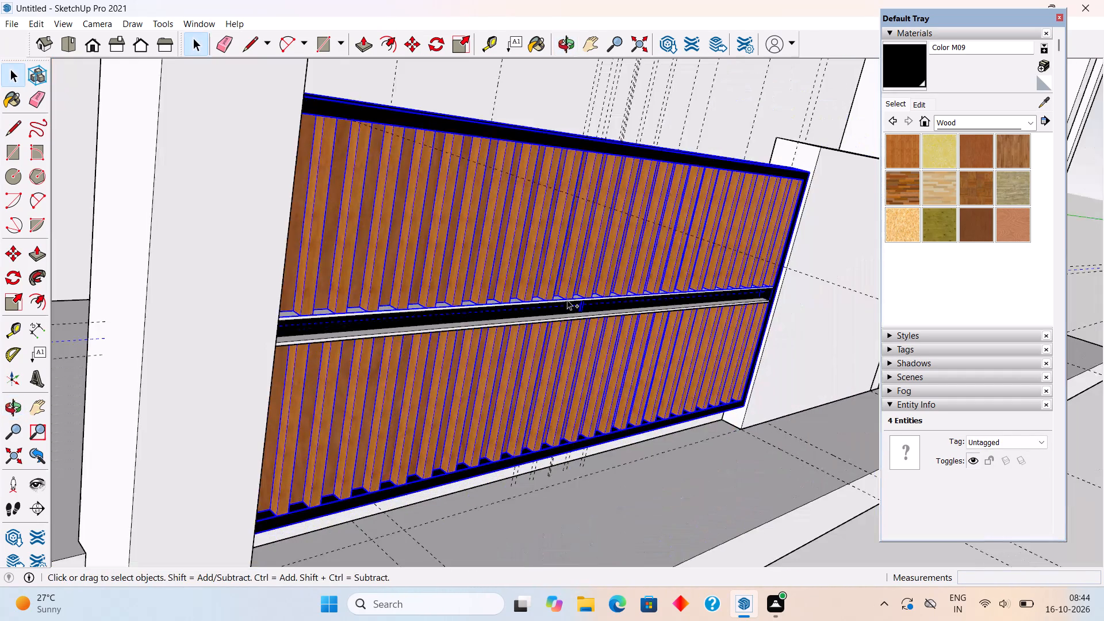
right_click(567, 300, "ctrl")
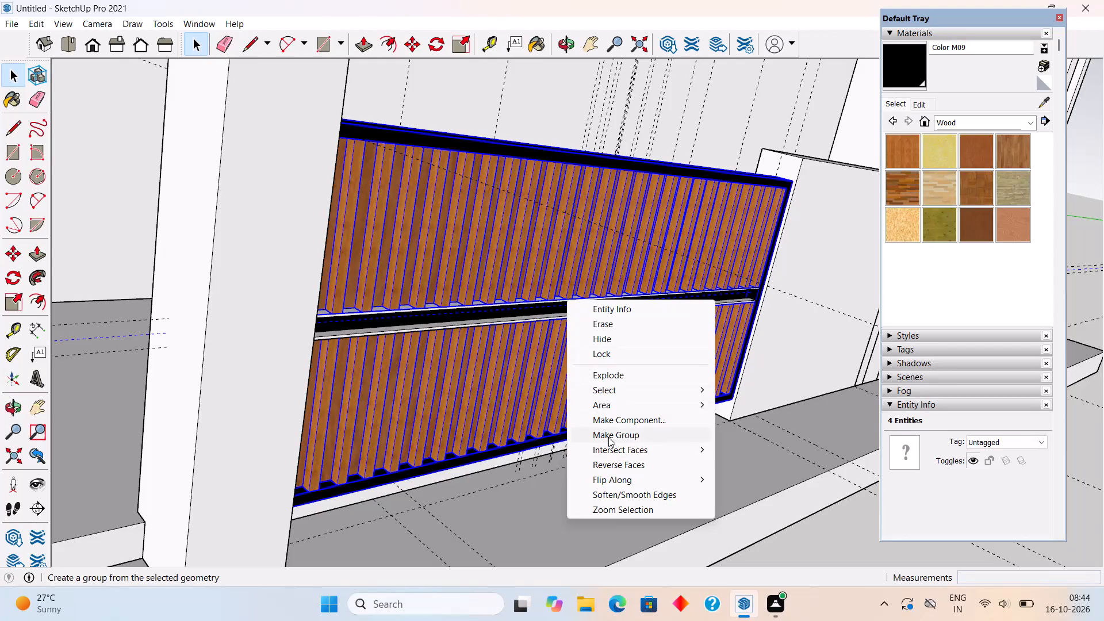
left_click(608, 433, "ctrl")
left_click(788, 537, "ctrl")
Add the thin white strips along the top and bottom of the middle rail to the selected panel group.
middle_click_drag(641, 303, 535, 313, "ctrl")
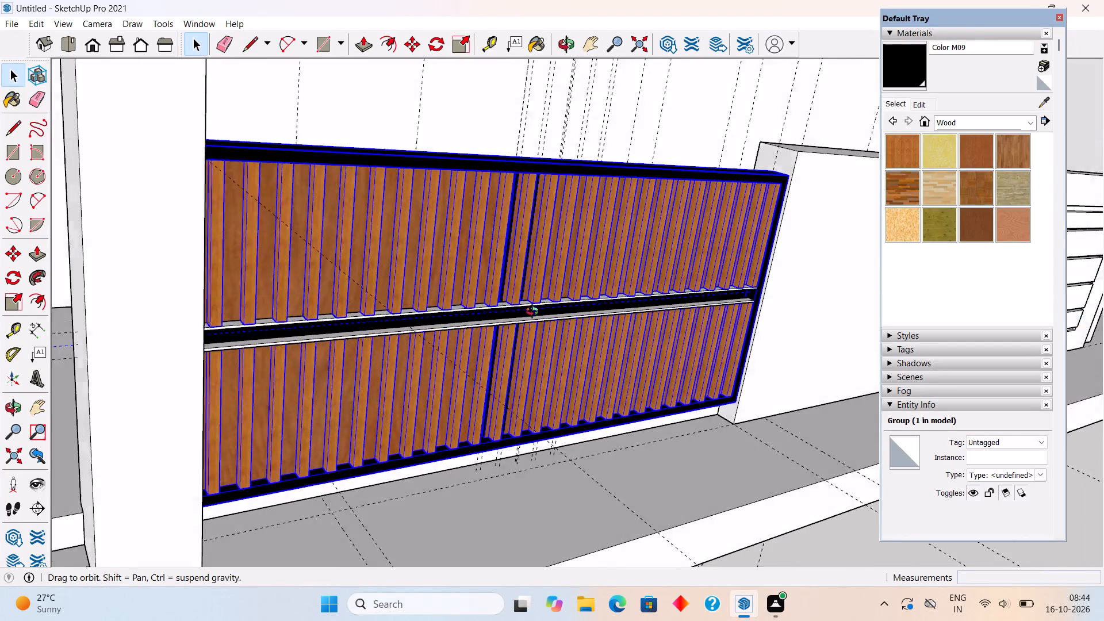
middle_click_drag(535, 313, 450, 310, "ctrl")
scroll(450, 311, "down", 3, "ctrl")
scroll(445, 306, "up", 12, "ctrl")
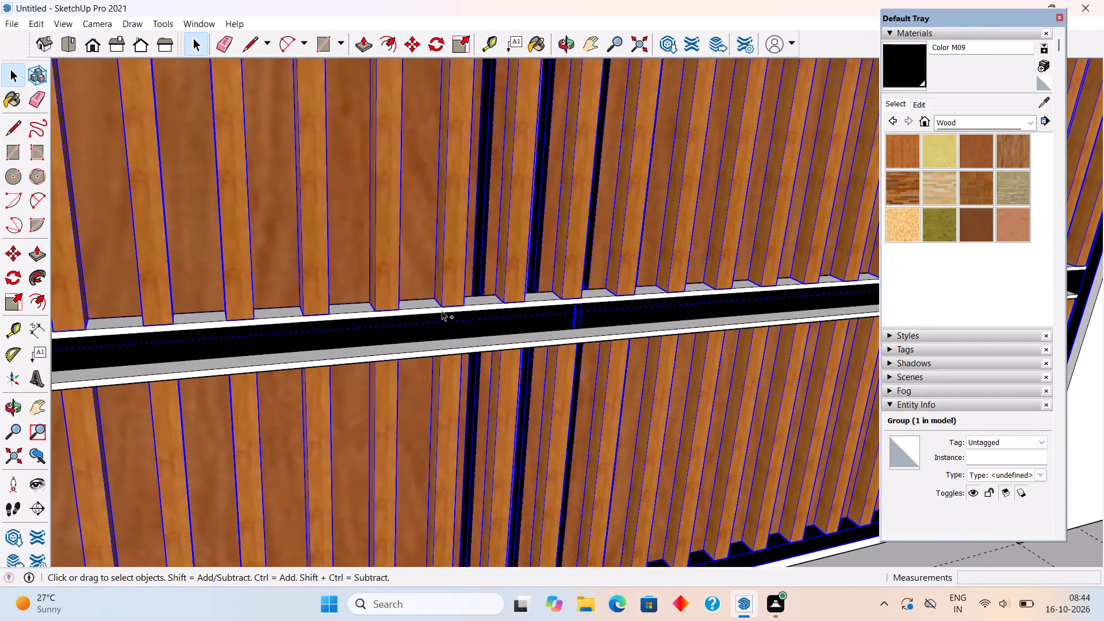
left_click(440, 310, "ctrl")
left_click(447, 348, "ctrl")
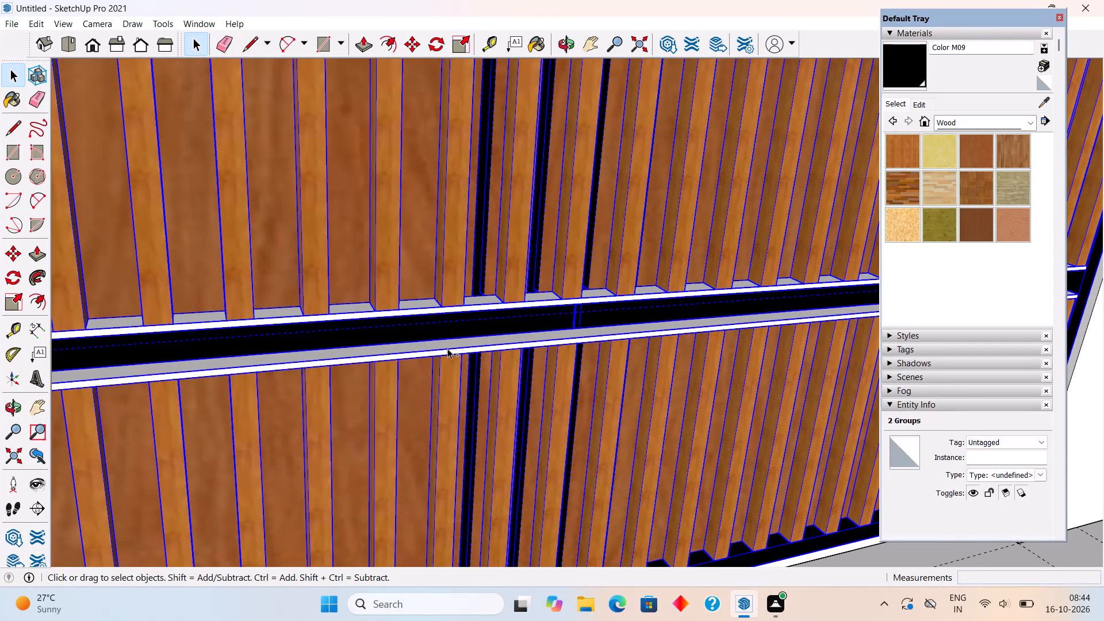
Combine the selected slatted gate pieces and frame into one group.
scroll(447, 348, "down", 4, "ctrl")
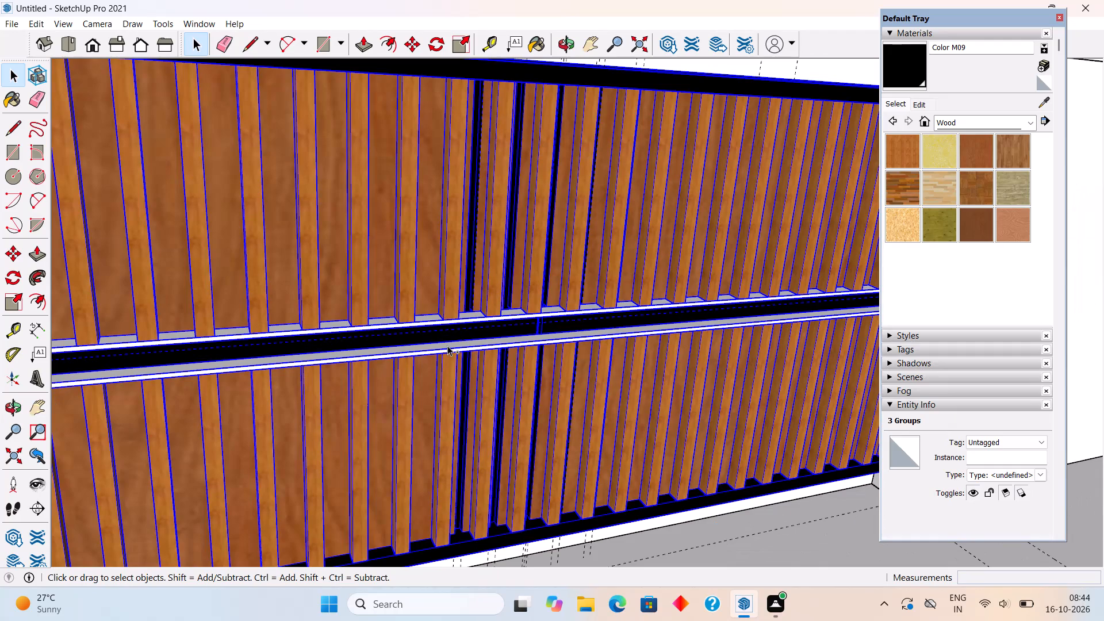
right_click(447, 346, "ctrl")
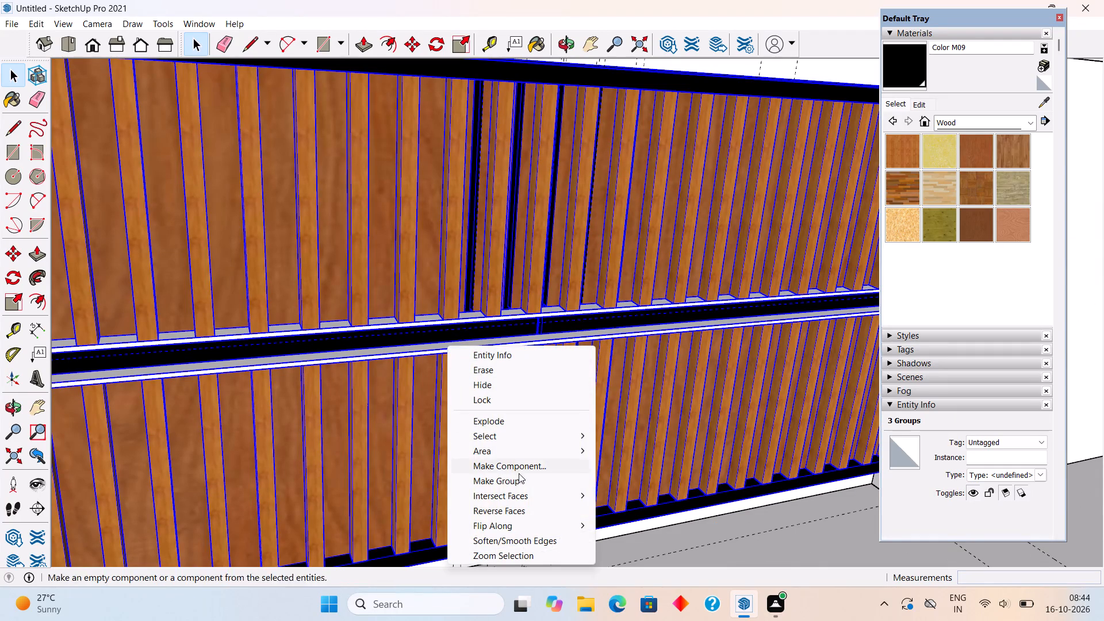
left_click(520, 482, "ctrl")
Move the gate group about 5" back between the pillars, using its lower frame corner as the base point.
scroll(517, 350, "down", 12, "ctrl")
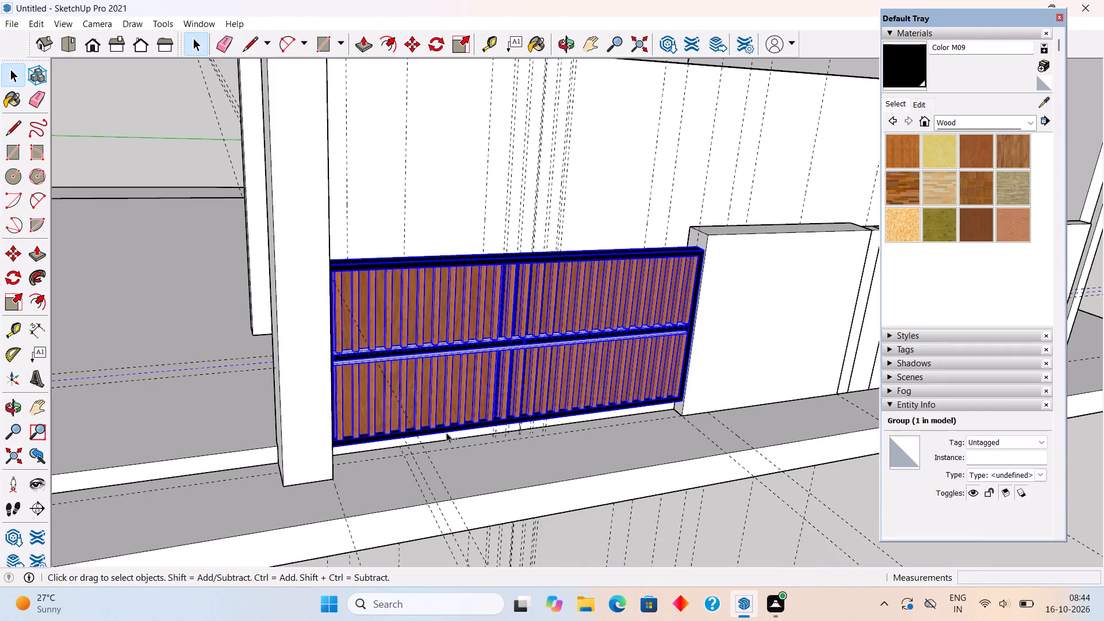
scroll(716, 417, "up", 12, "ctrl")
key("m")
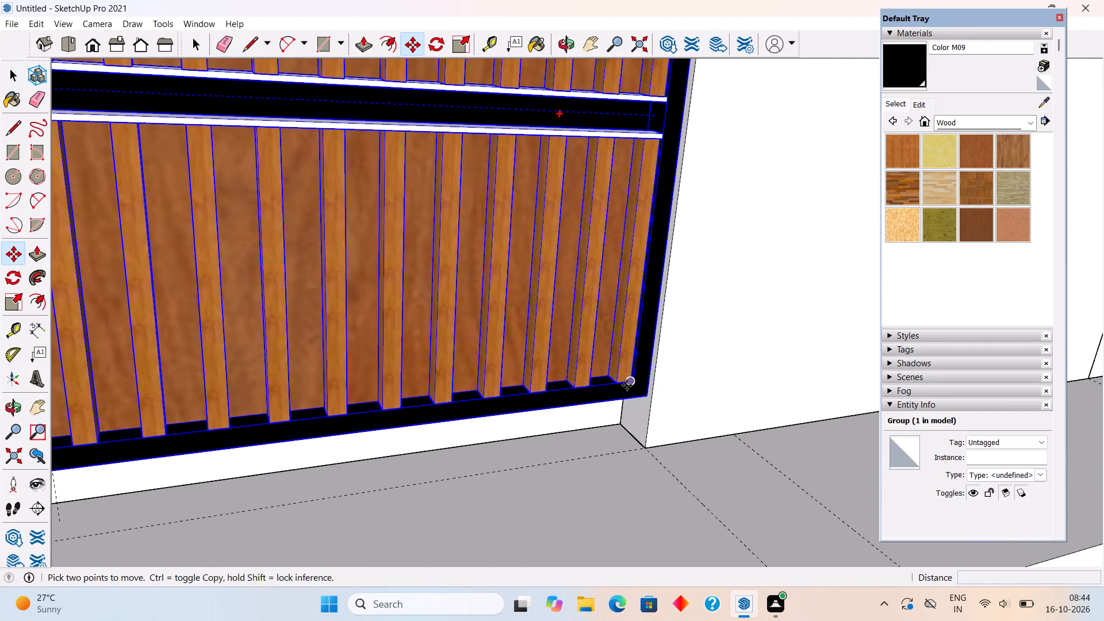
left_click(647, 397)
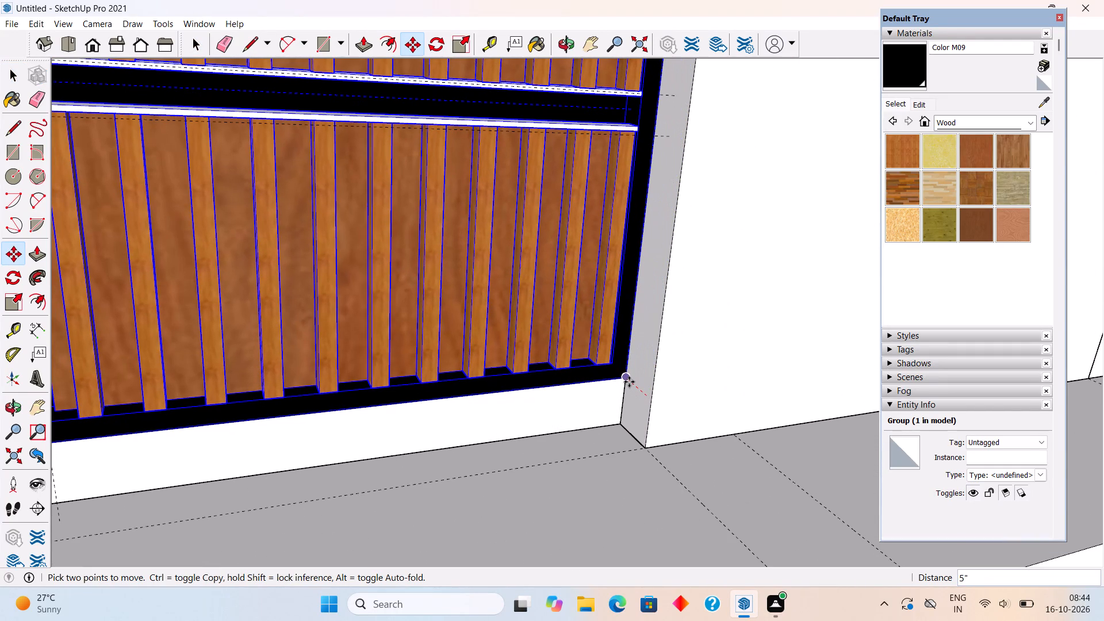
left_click(629, 382)
scroll(629, 382, "down", 17)
key("space")
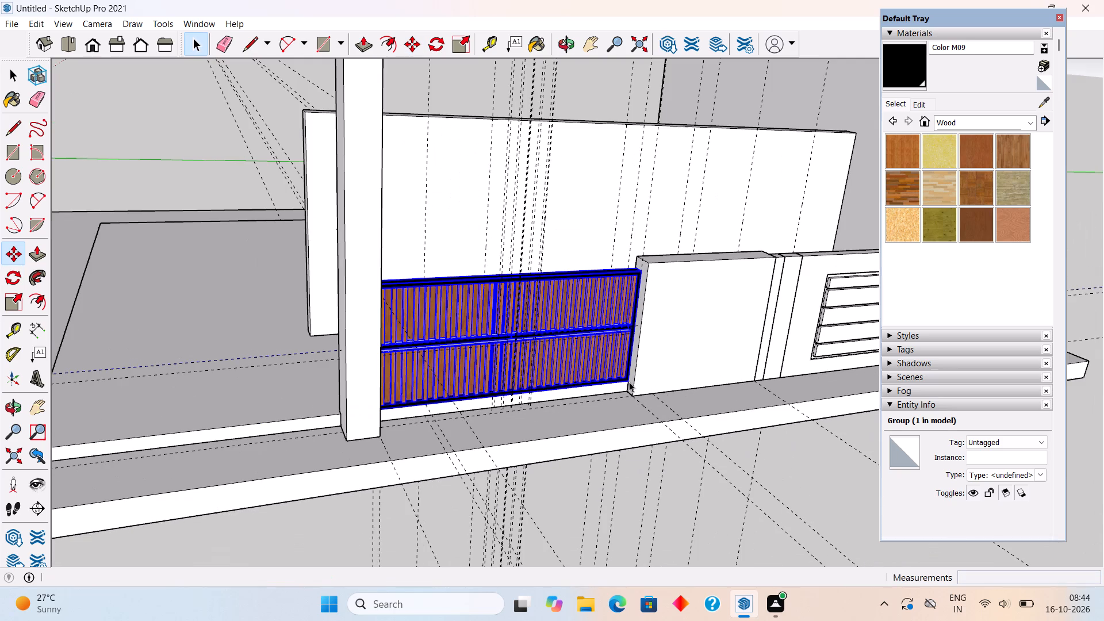
left_click(641, 469)
Open the nested gate groups down to the back panel and paint its rear face with Wood Bamboo.
middle_click_drag(570, 380, 246, 410)
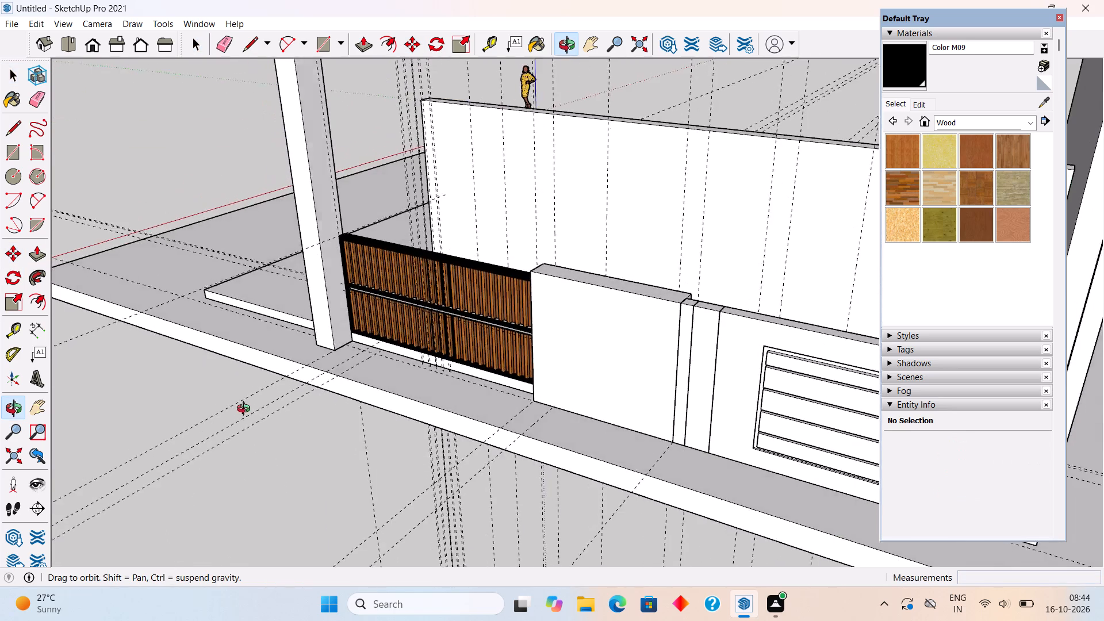
middle_click_drag(246, 410, 659, 358)
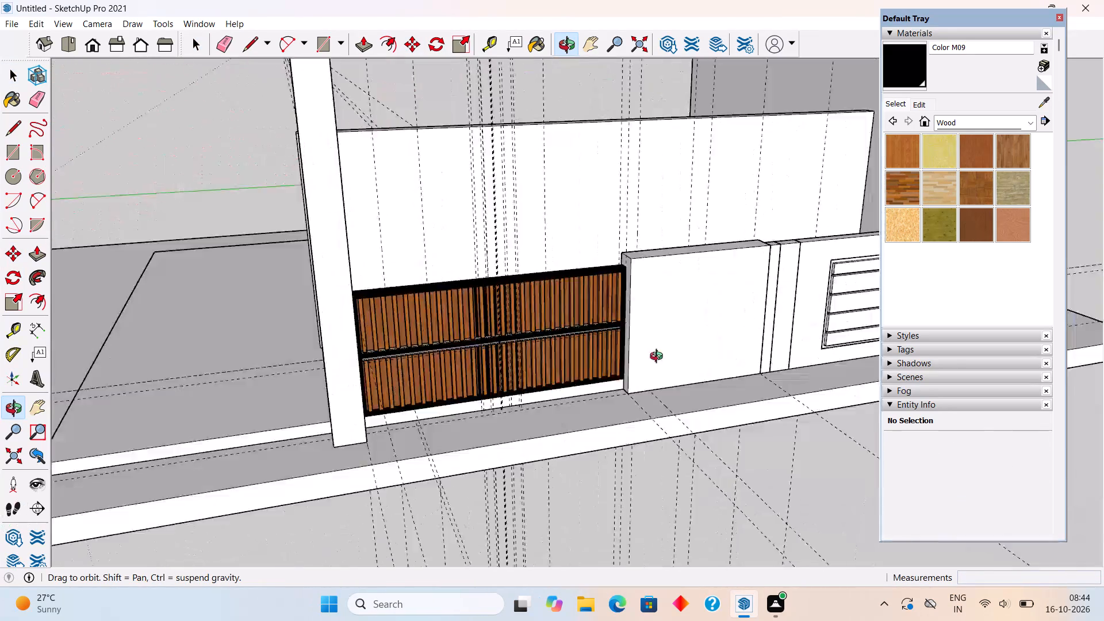
middle_click_drag(659, 358, 1098, 398)
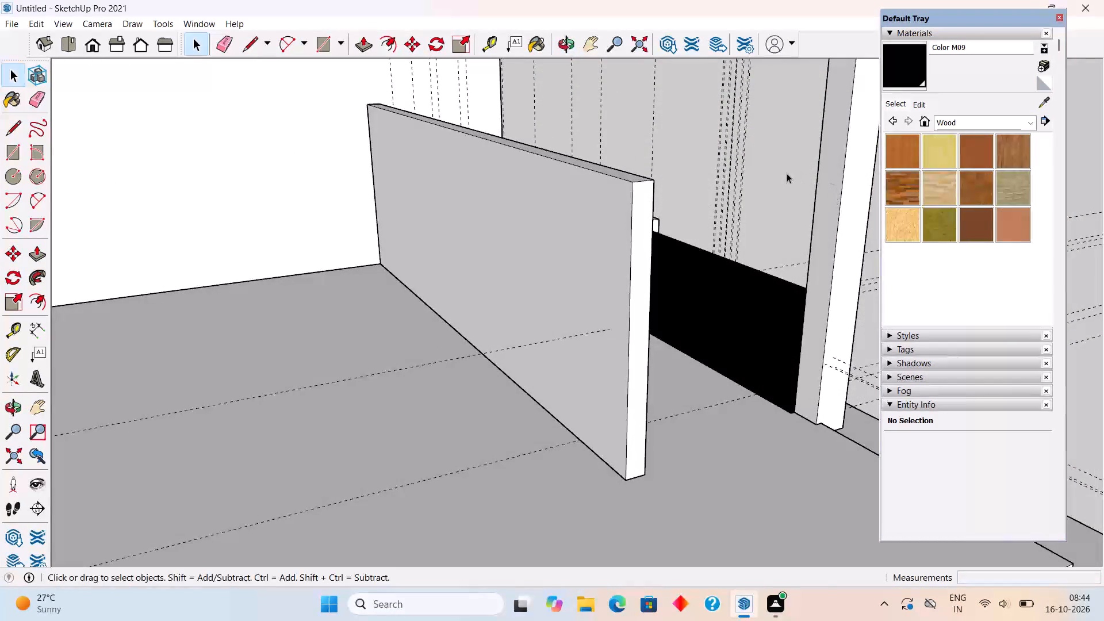
left_click(787, 173)
double_click(787, 173)
middle_click_drag(758, 178, 708, 128)
scroll(729, 255, "up", 6)
double_click(729, 256)
left_click(729, 256)
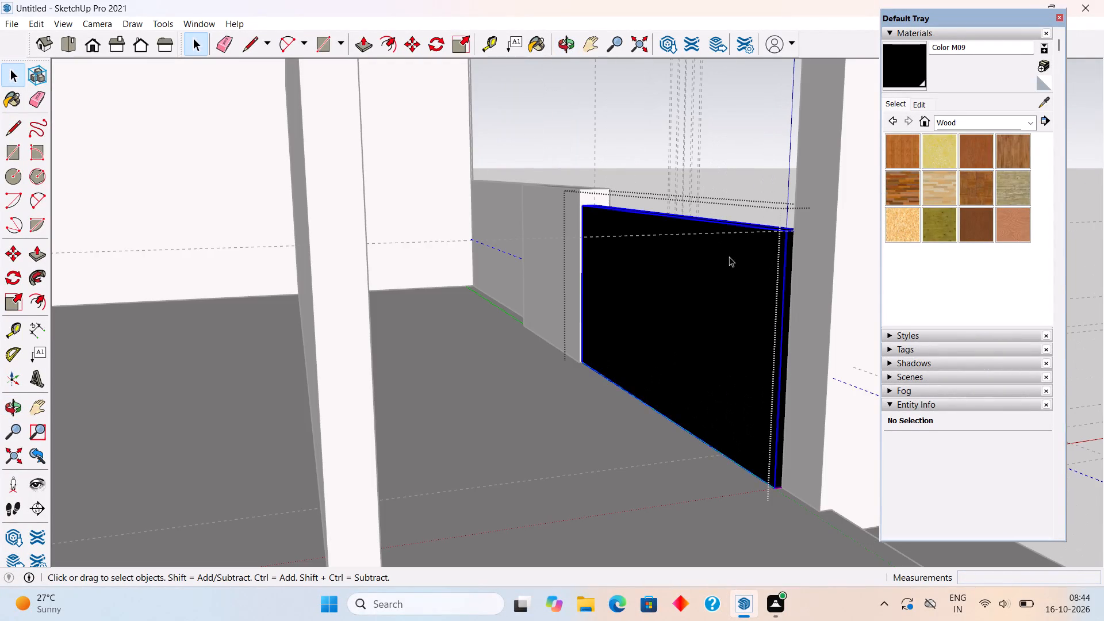
left_click(731, 285)
scroll(731, 285, "up", 6)
left_click(731, 285)
left_click(731, 285)
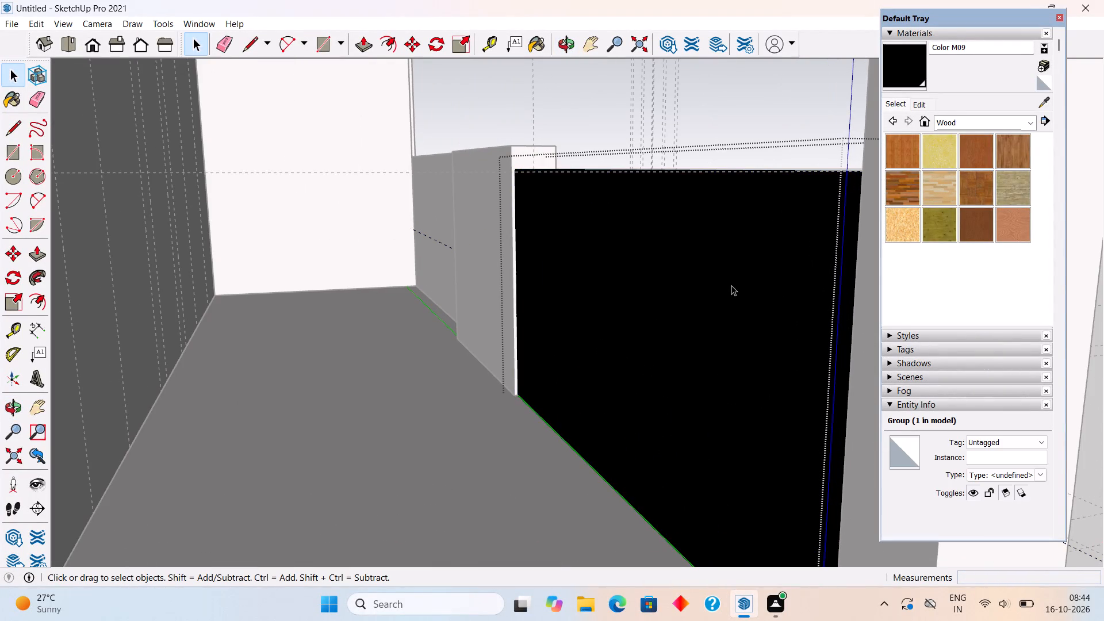
left_click(731, 285)
middle_click_drag(783, 241, 853, 190)
triple_click(650, 341)
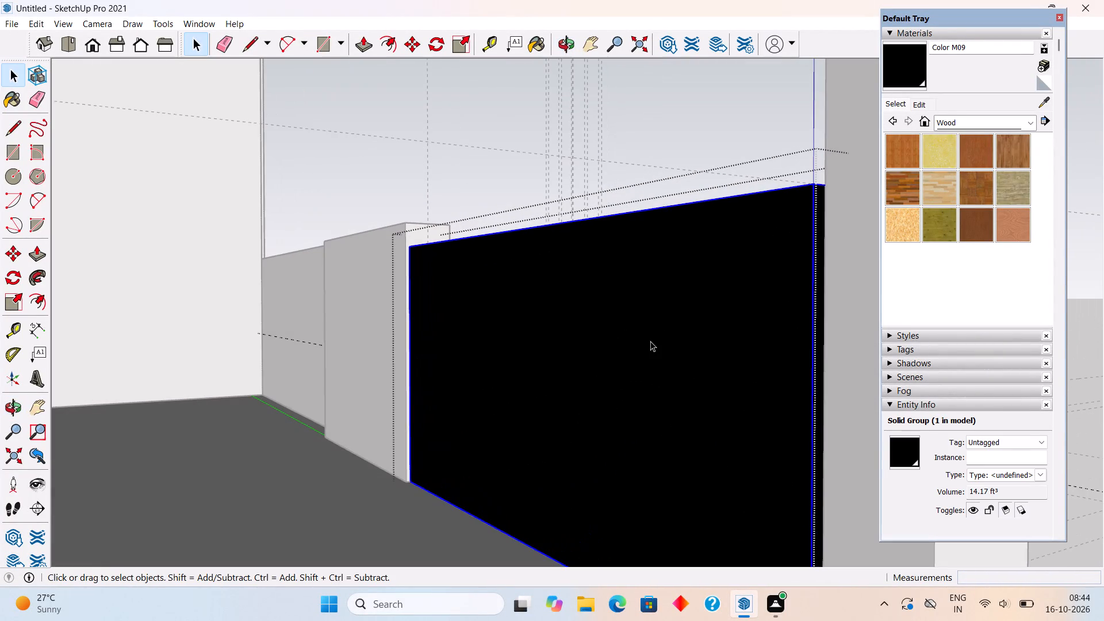
left_click(650, 341)
left_click(650, 341)
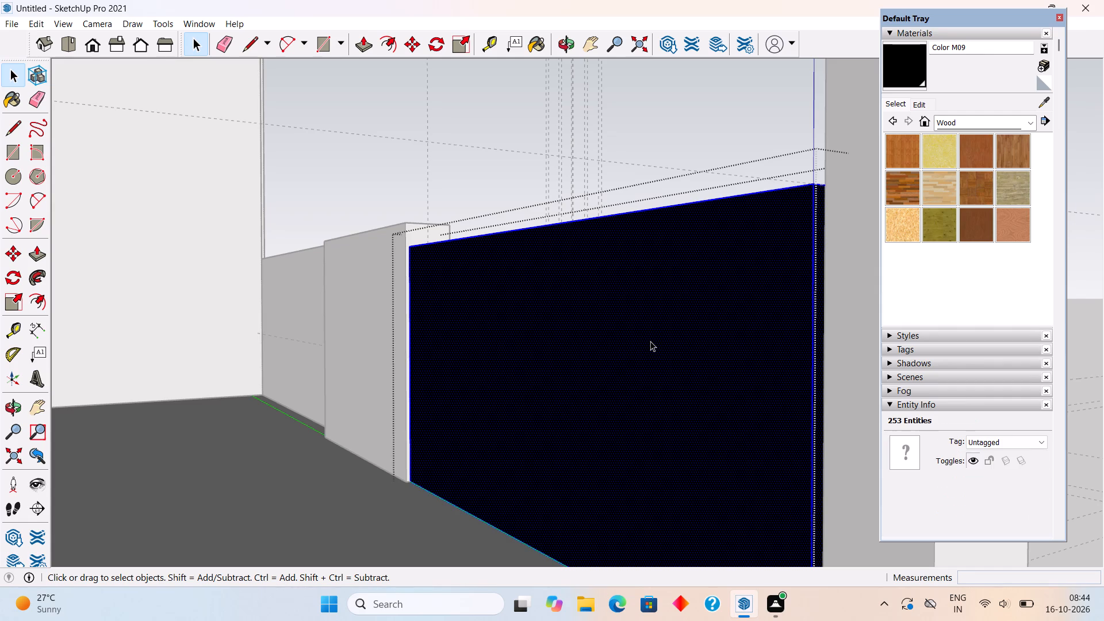
left_click(650, 341)
left_click(896, 145)
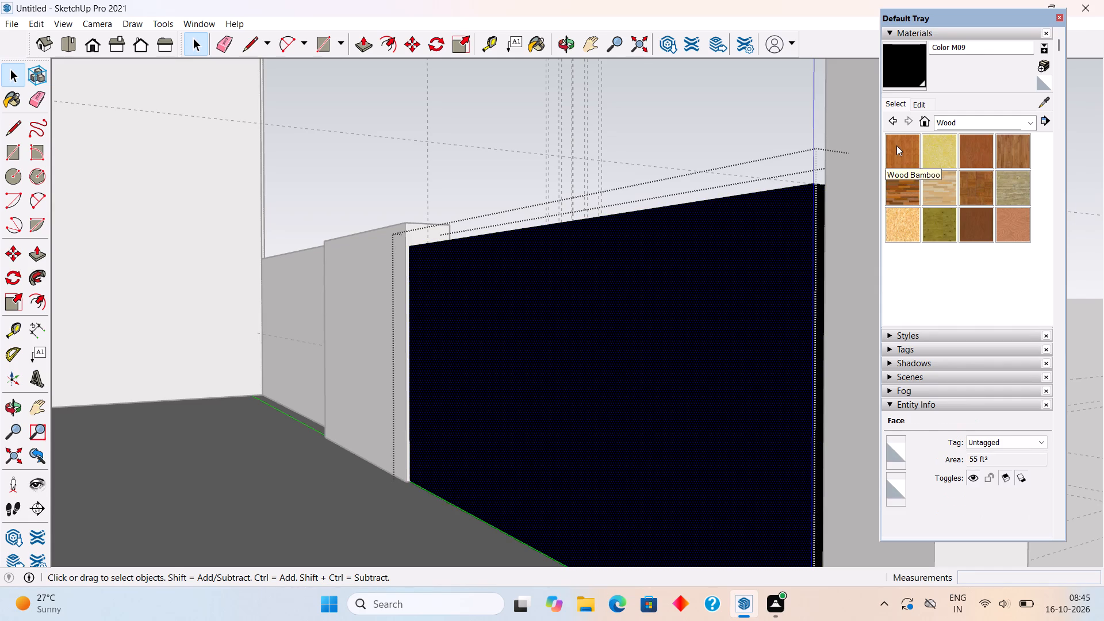
left_click(724, 256)
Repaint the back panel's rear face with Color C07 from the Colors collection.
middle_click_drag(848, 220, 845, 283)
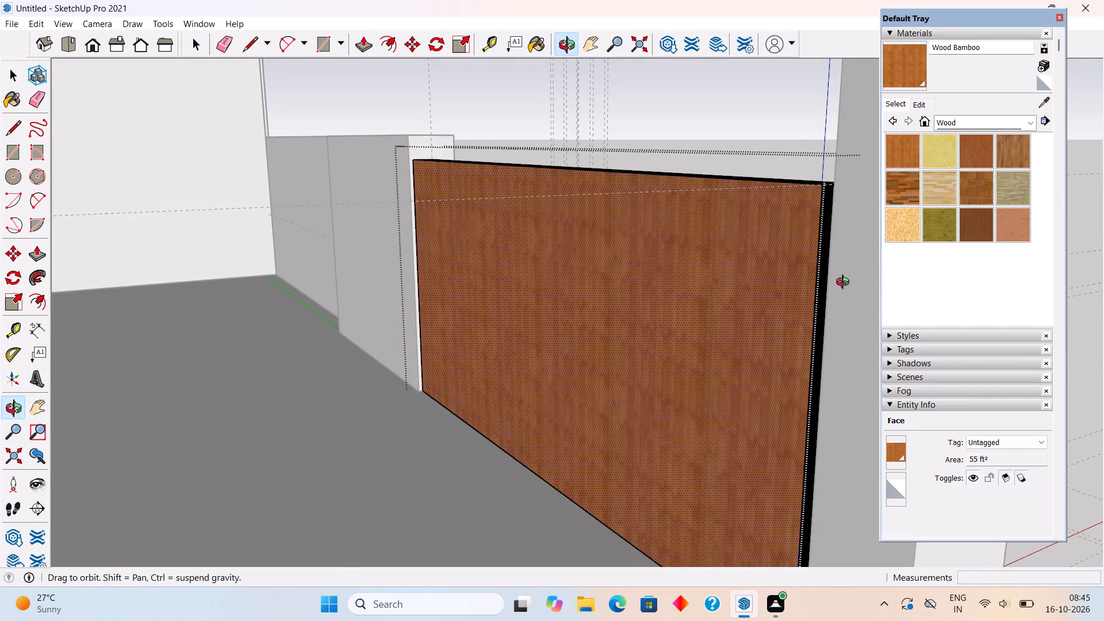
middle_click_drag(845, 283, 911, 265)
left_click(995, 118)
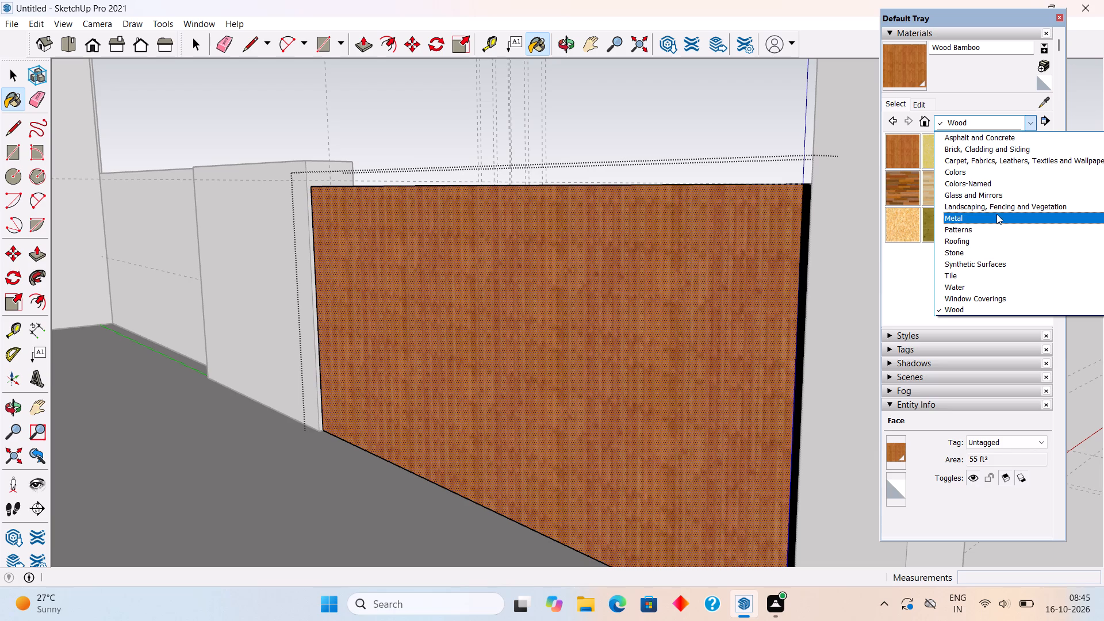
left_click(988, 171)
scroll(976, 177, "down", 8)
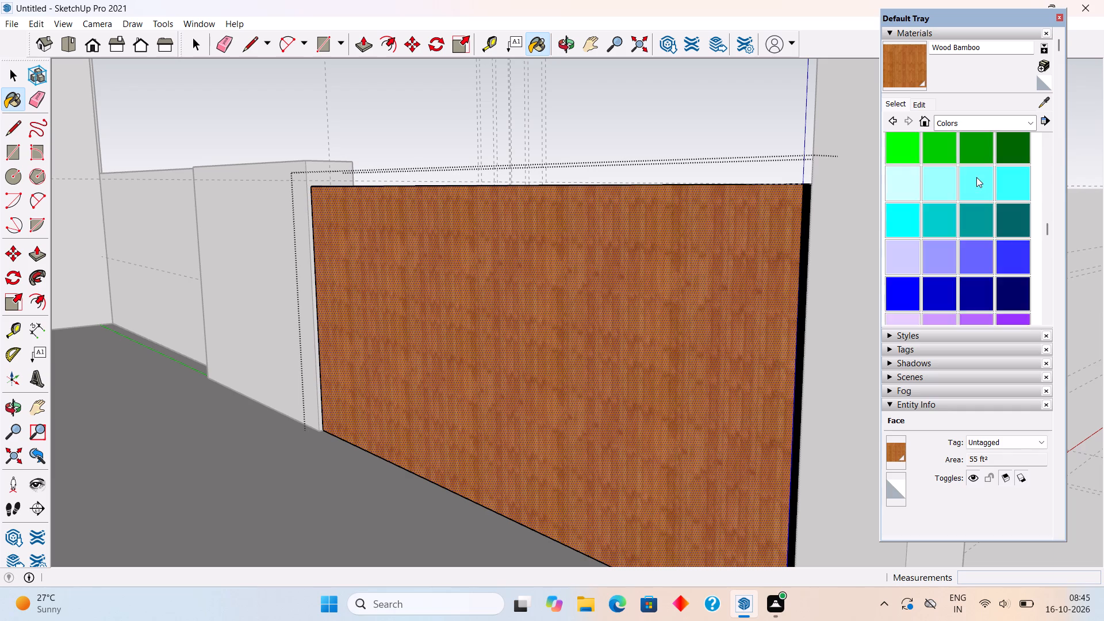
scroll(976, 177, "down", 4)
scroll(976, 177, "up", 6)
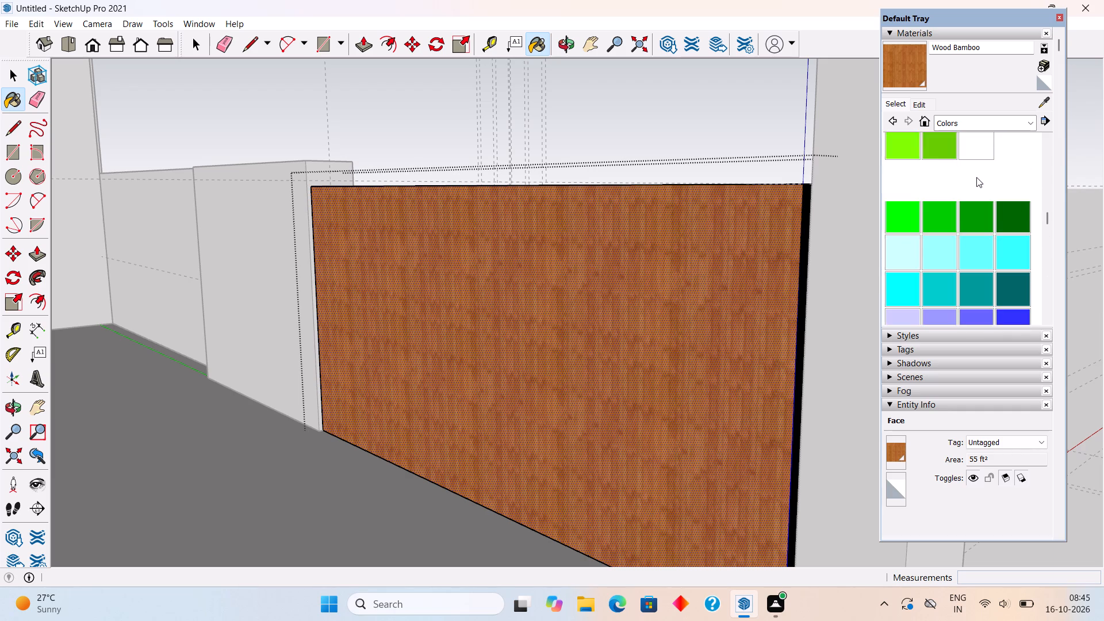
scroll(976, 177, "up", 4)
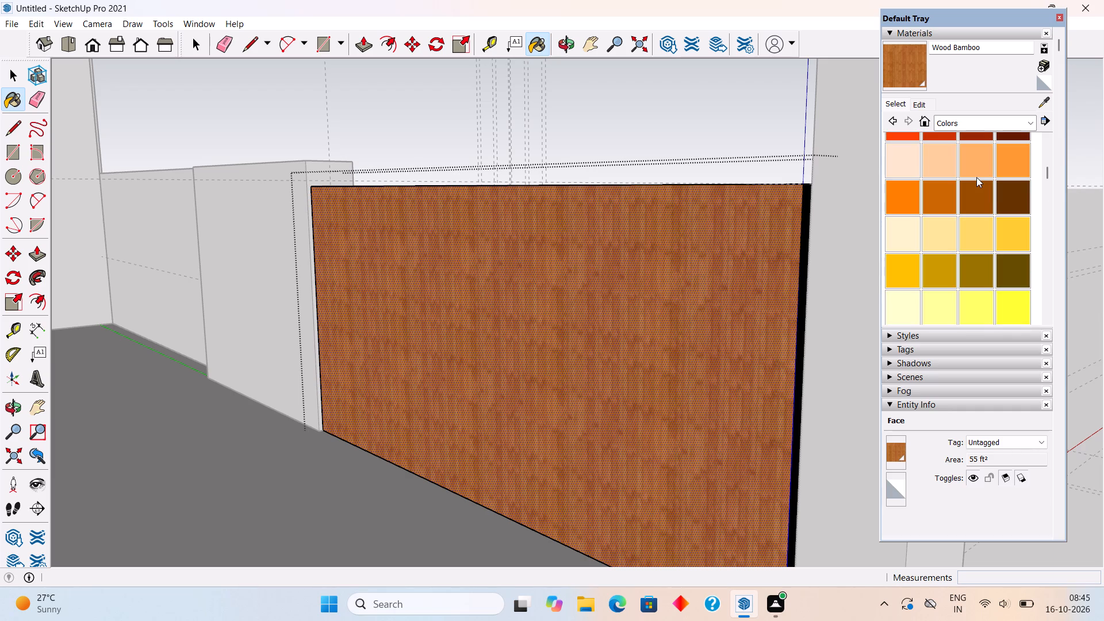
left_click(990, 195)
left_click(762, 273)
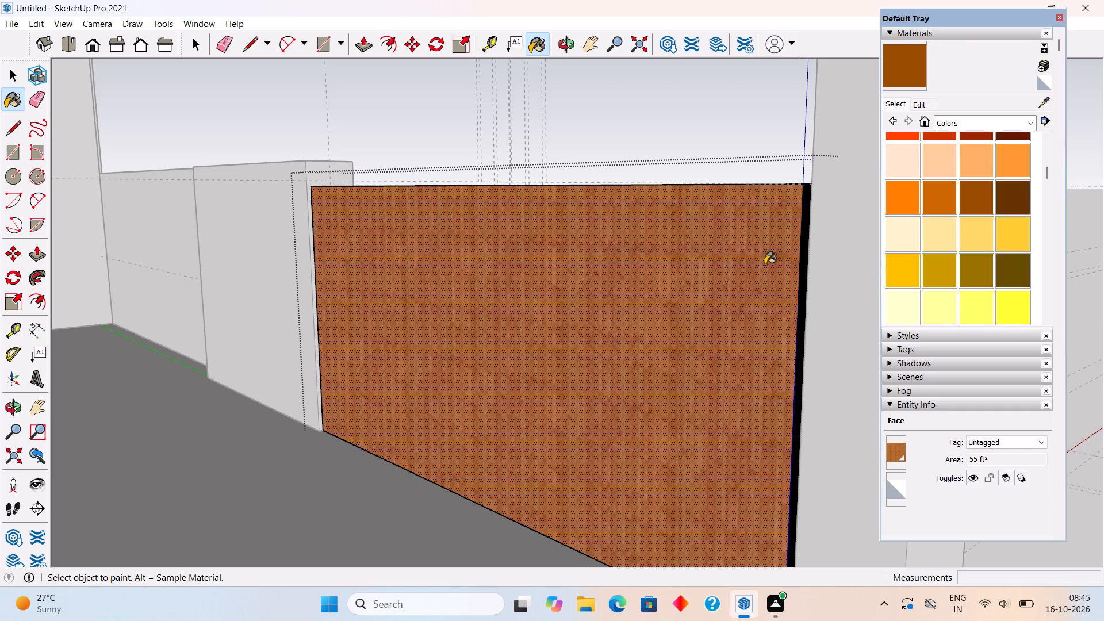
Repaint the back panel's rear face with the dark brown Color C08.
scroll(765, 264, "down", 1)
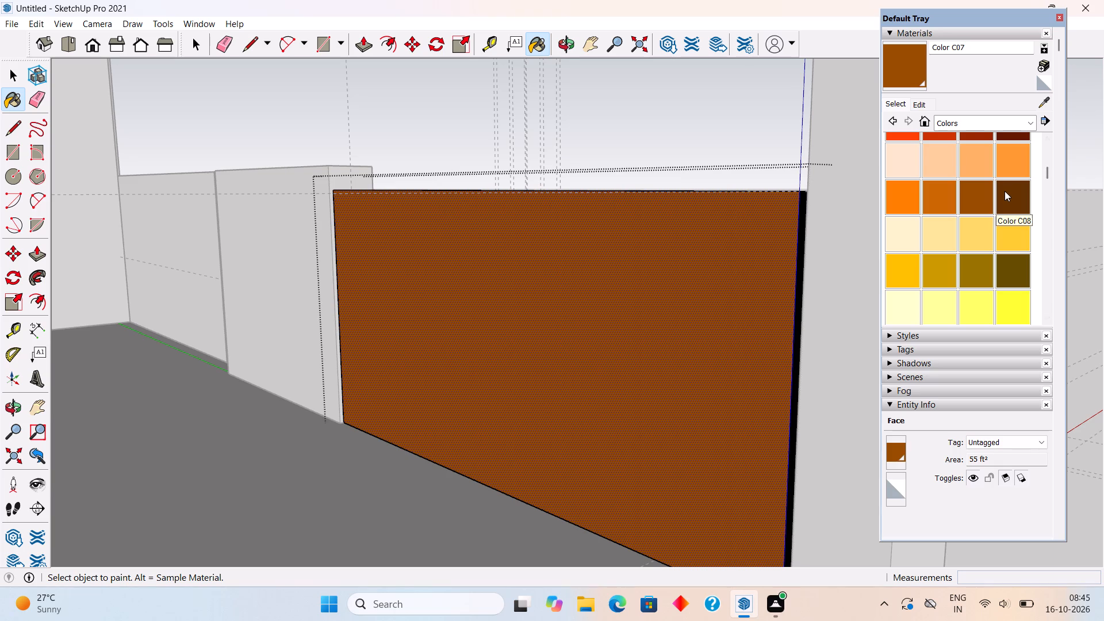
left_click(1005, 191)
left_click(752, 244)
key("space")
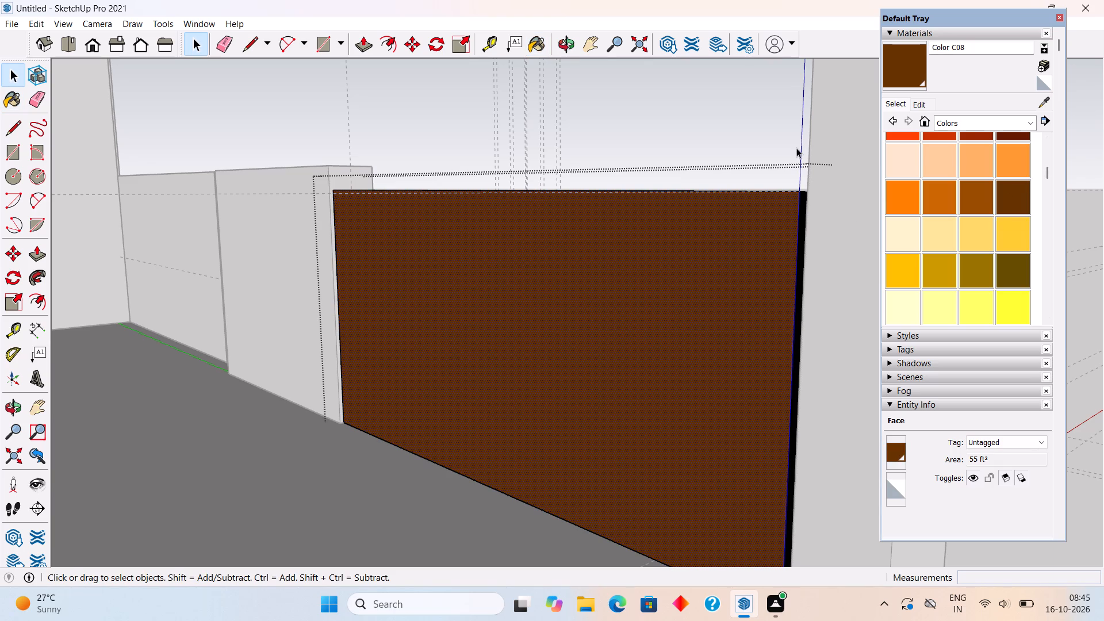
left_click(788, 133)
Examine the slatted gate and front boundary wall from the outside at several distances and angles.
scroll(748, 185, "down", 5)
middle_click_drag(696, 292, 292, 317)
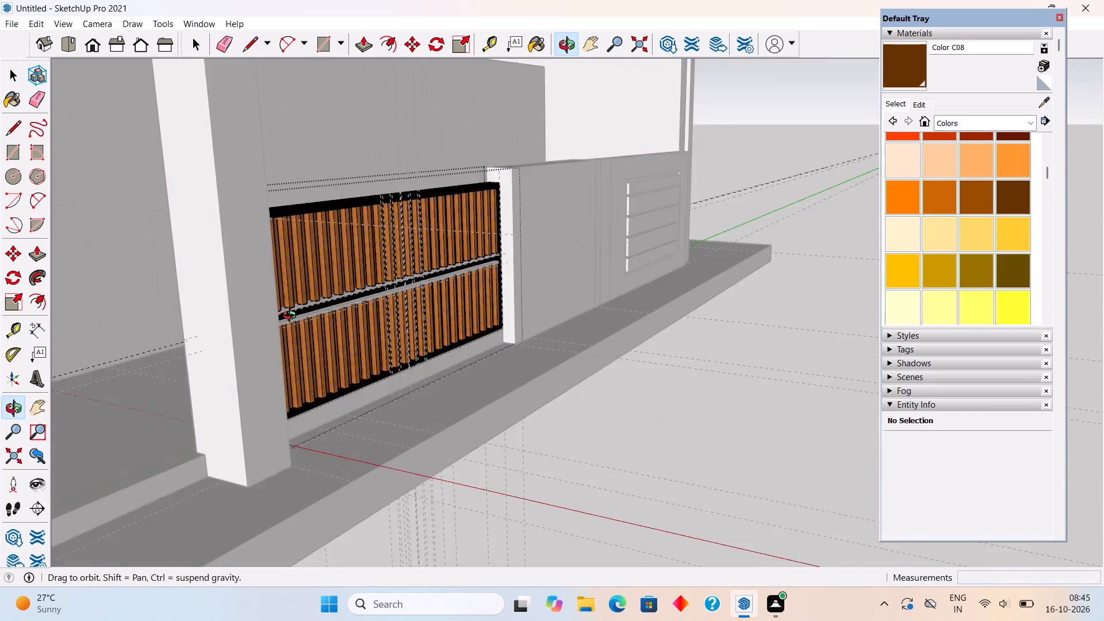
middle_click_drag(292, 317, 33, 298)
scroll(33, 298, "down", 4)
scroll(238, 251, "down", 6)
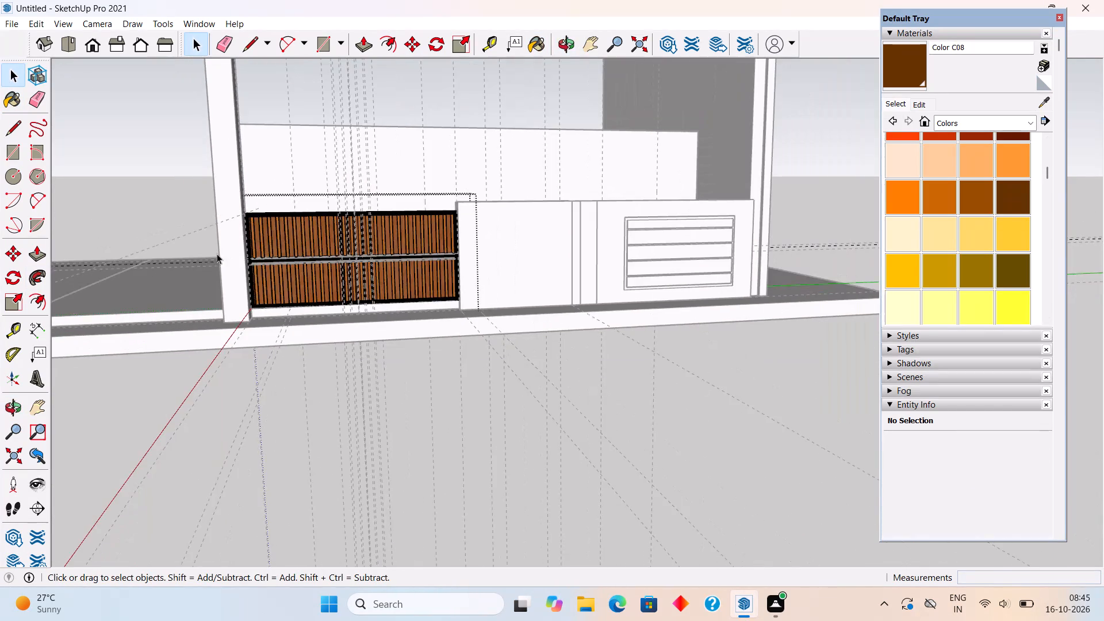
middle_click_drag(215, 225, 205, 256)
scroll(208, 252, "down", 4)
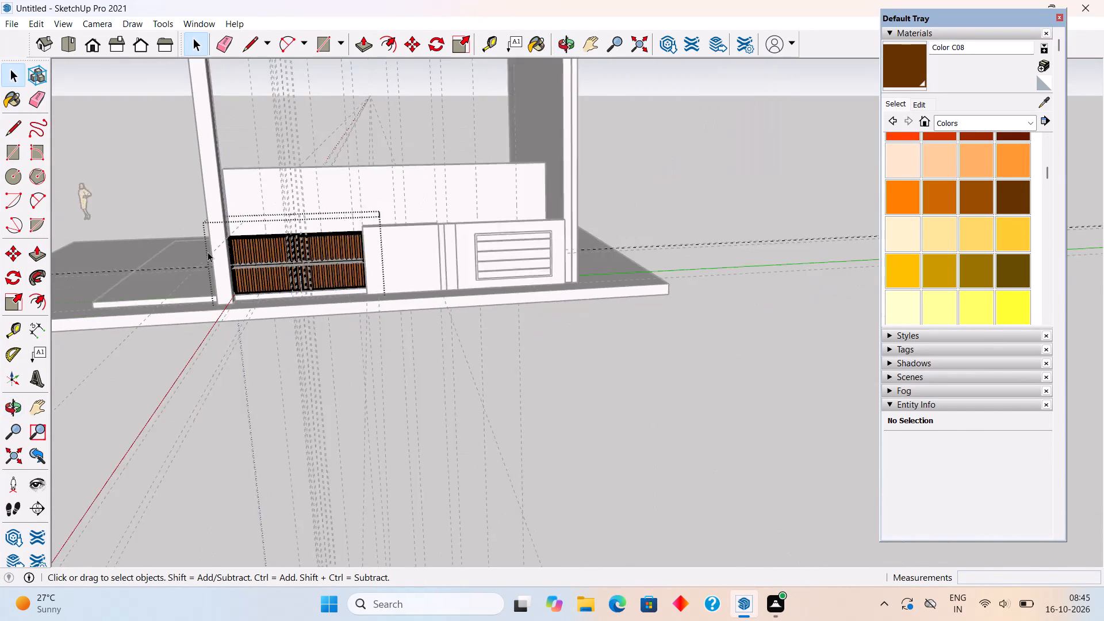
scroll(208, 252, "down", 2)
scroll(168, 280, "up", 13)
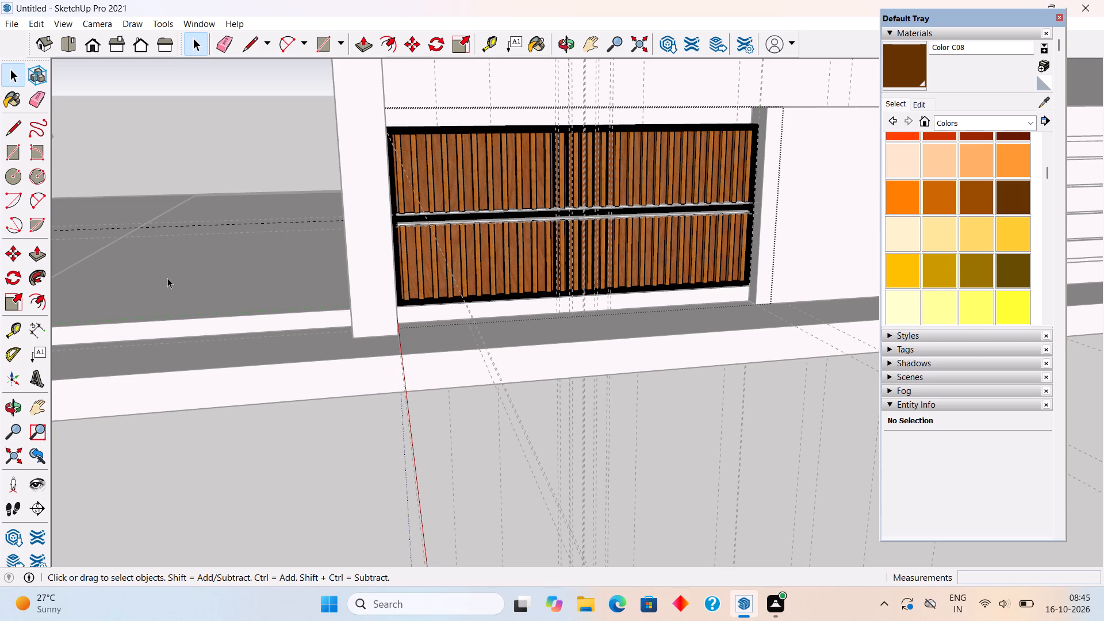
scroll(167, 278, "down", 6)
scroll(111, 317, "down", 3)
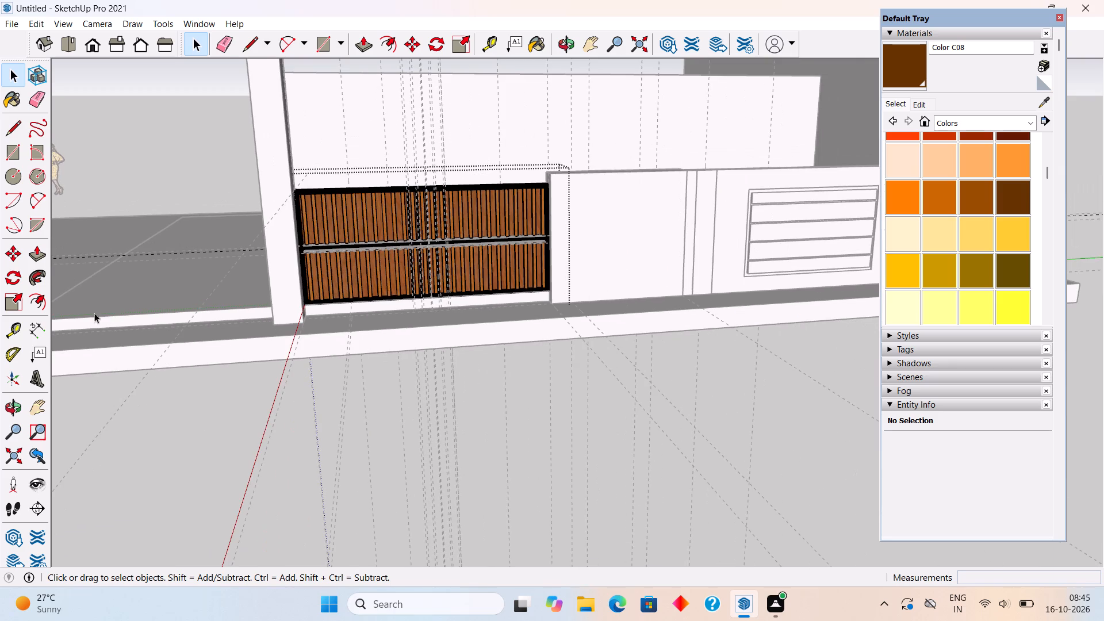
scroll(103, 223, "down", 4)
scroll(187, 184, "down", 5)
middle_click_drag(195, 190, 411, 173)
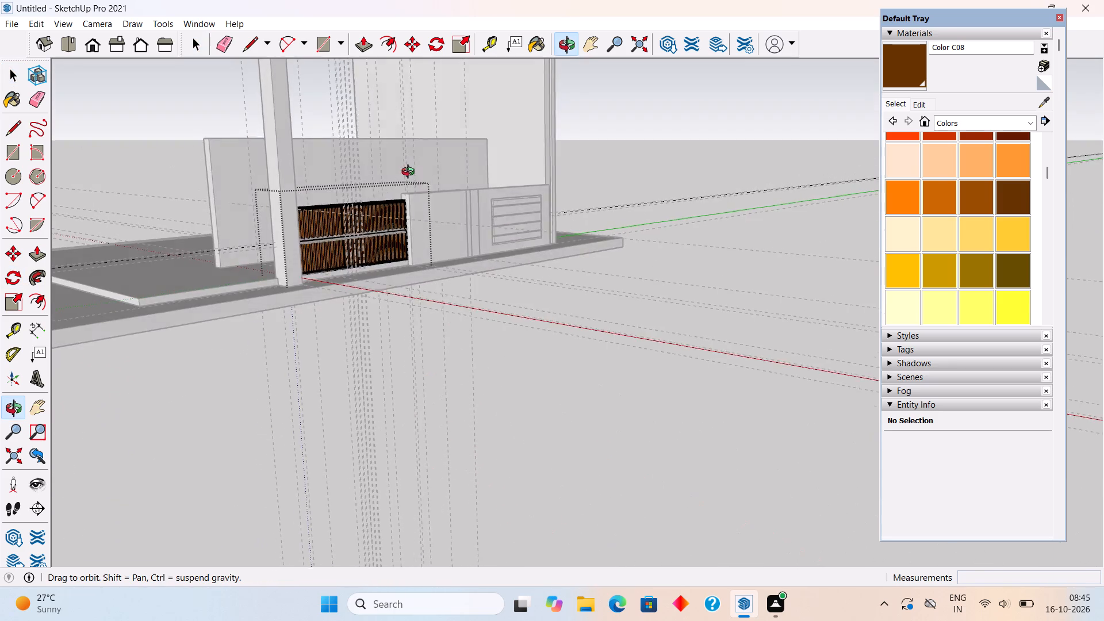
middle_click_drag(411, 173, 312, 191)
scroll(382, 241, "up", 3)
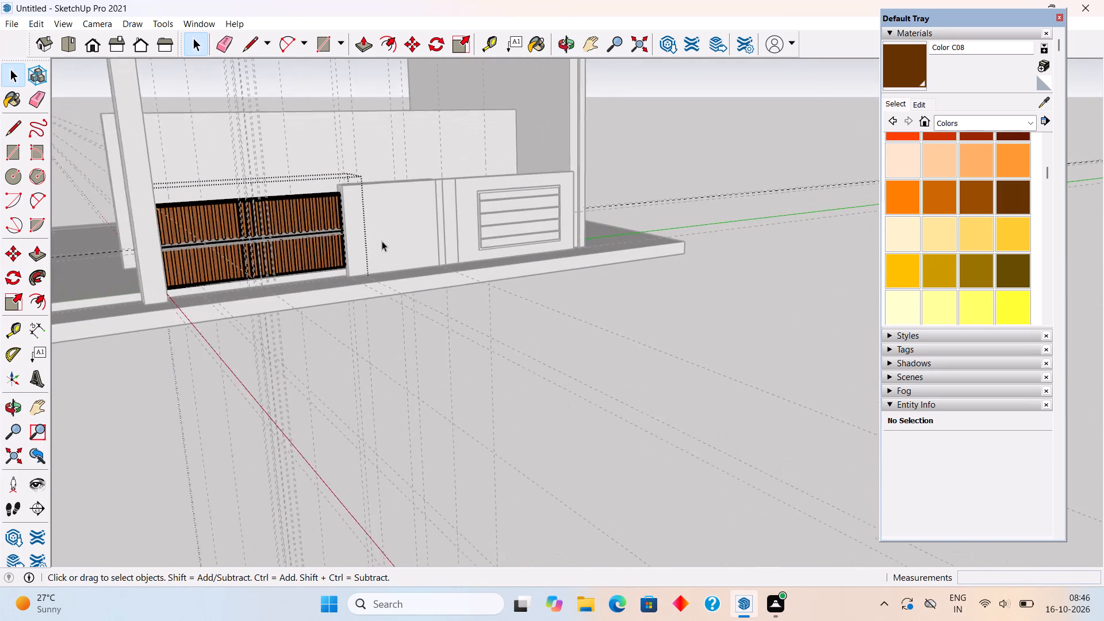
scroll(382, 241, "up", 1)
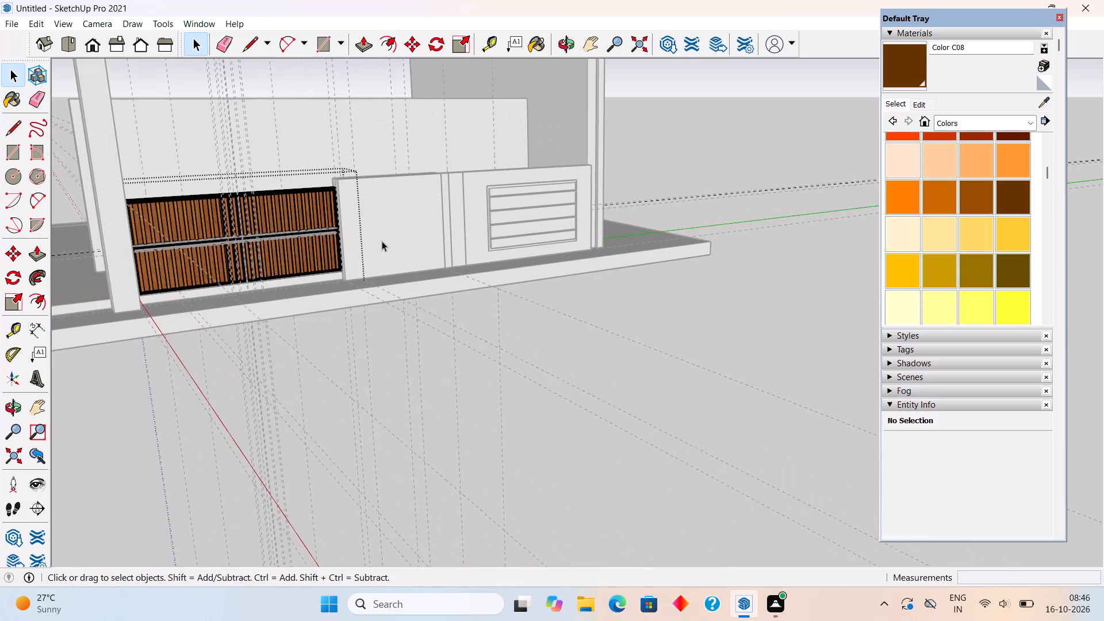
scroll(382, 241, "down", 6)
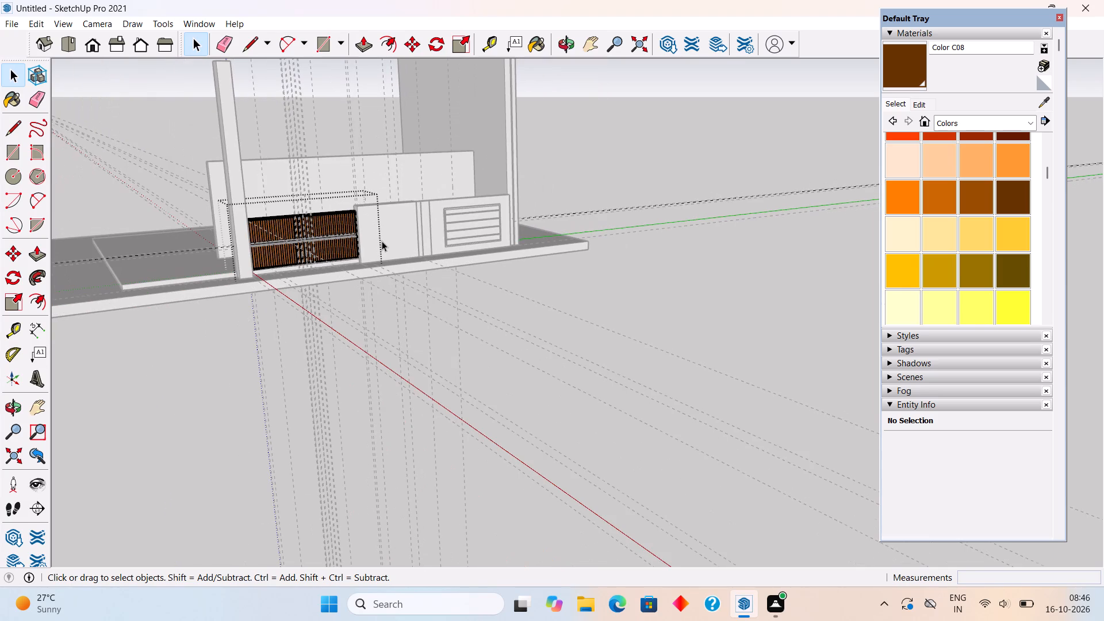
middle_click_drag(270, 304, 153, 273)
scroll(153, 273, "down", 4)
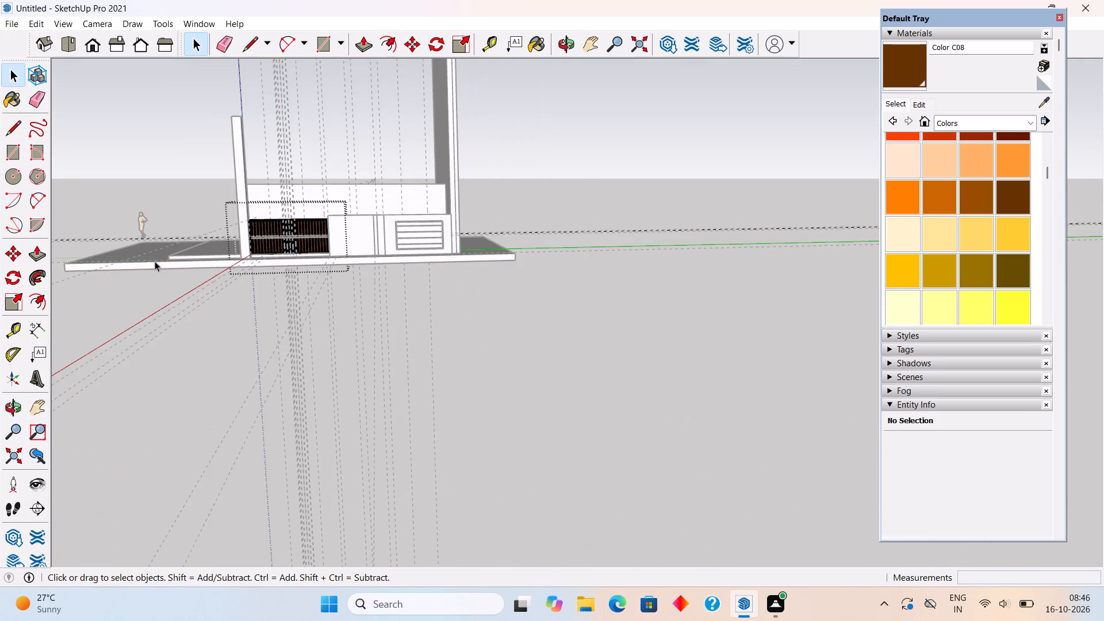
scroll(155, 261, "up", 4)
Close the open gate groups and delete all construction guides from the whole model.
left_click(43, 26)
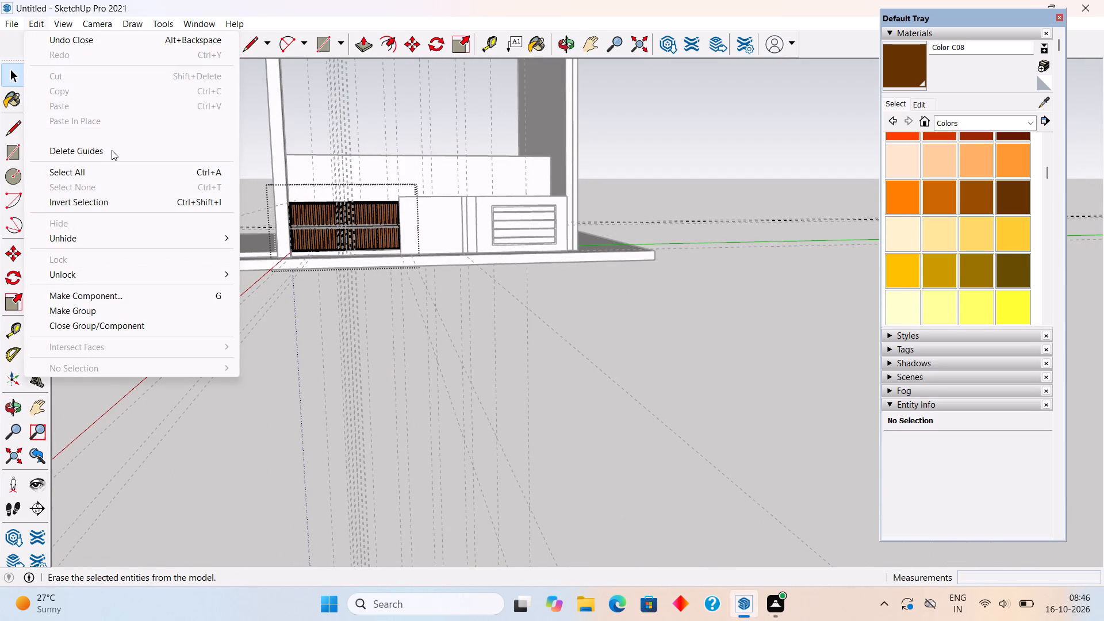
left_click(112, 150)
left_click(183, 139)
double_click(183, 137)
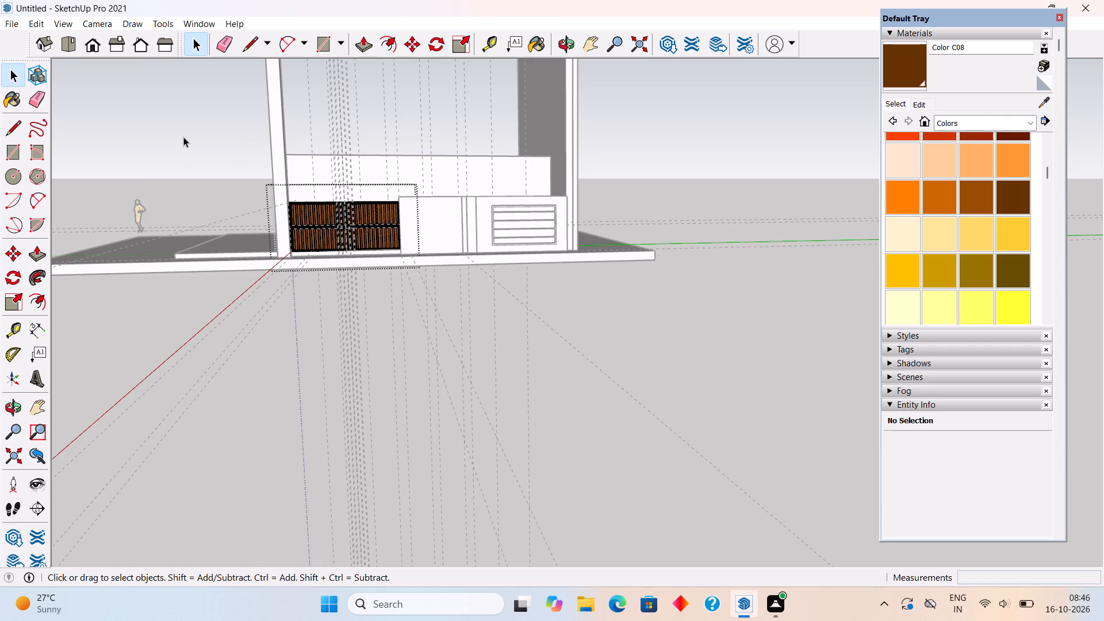
left_click(37, 27)
left_click(80, 150)
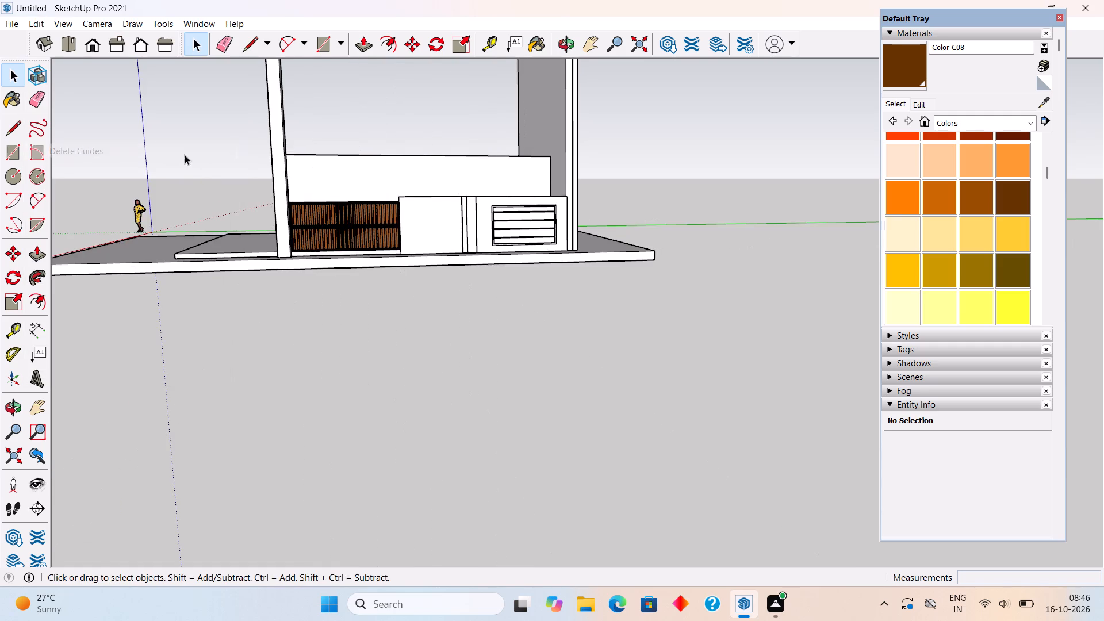
Examine the slatted gate, corner pillar and front boundary wall from outside, close up and from a distance.
middle_click_drag(289, 176, 407, 206)
scroll(408, 174, "down", 1)
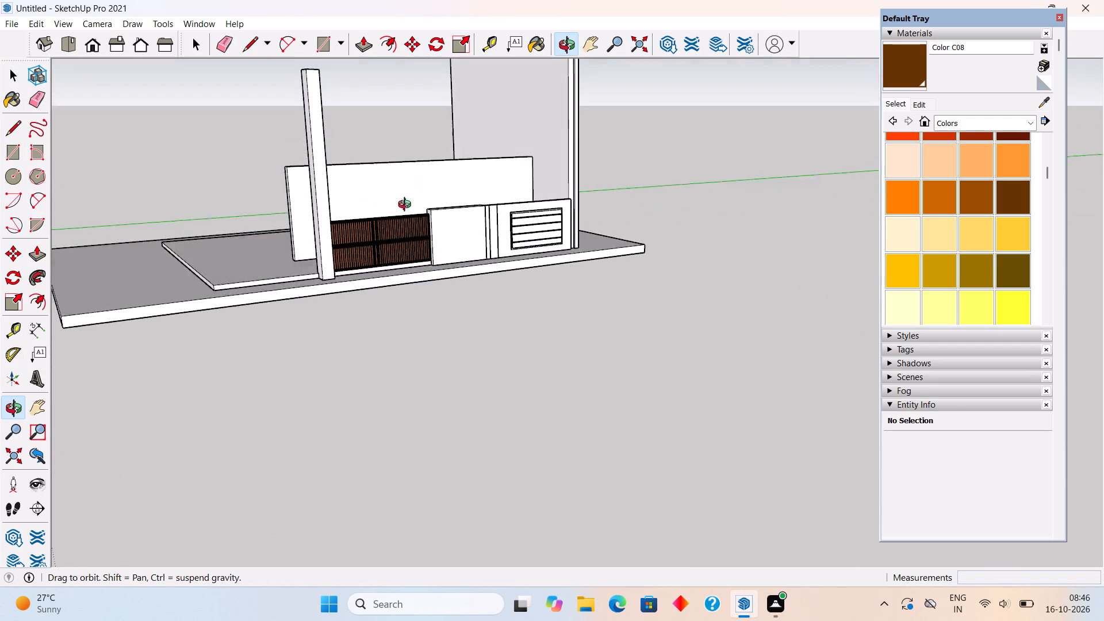
middle_click_drag(407, 206, 417, 247)
scroll(417, 247, "down", 3)
scroll(417, 263, "up", 1)
scroll(417, 277, "down", 2)
middle_click_drag(391, 276, 274, 266)
scroll(274, 266, "up", 2)
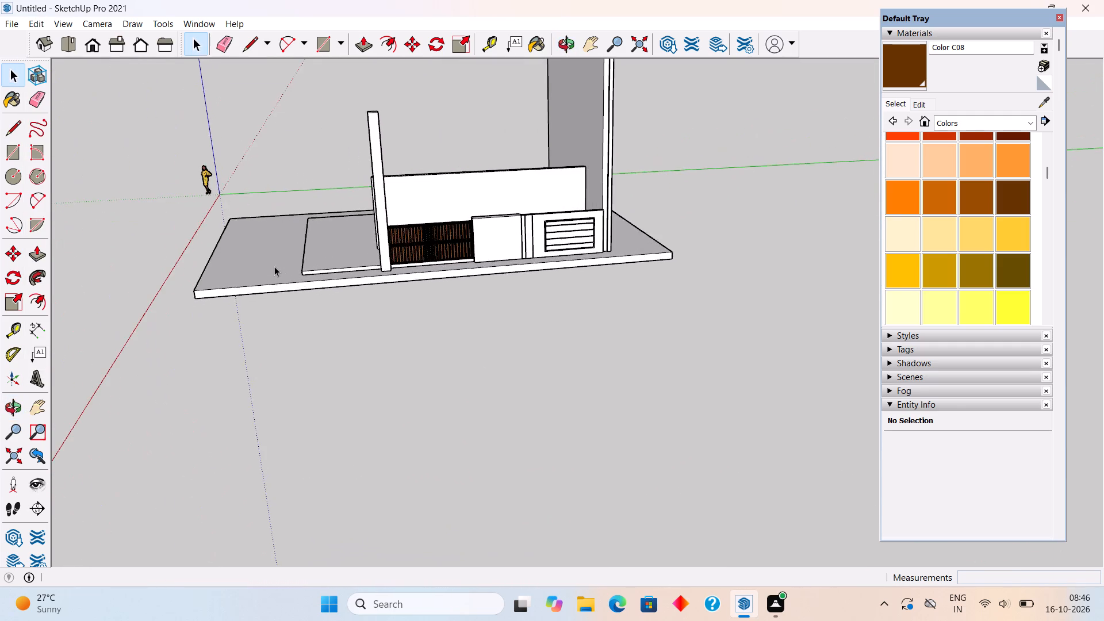
scroll(550, 221, "up", 9)
scroll(326, 230, "up", 4)
middle_click_drag(376, 238, 224, 239)
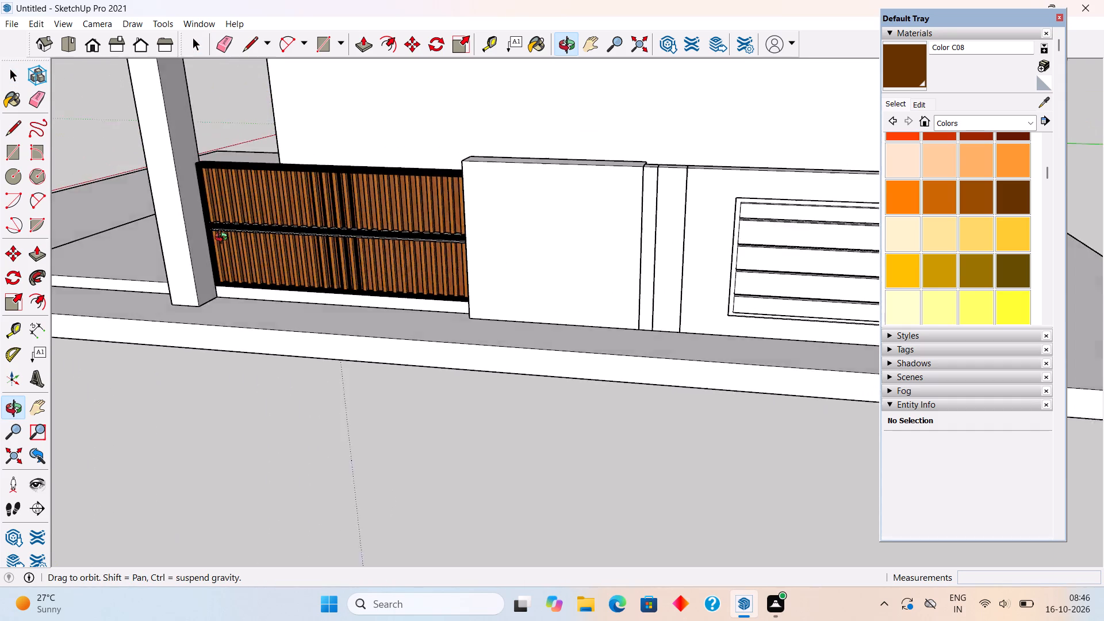
middle_click_drag(224, 239, 573, 296)
scroll(573, 296, "down", 8)
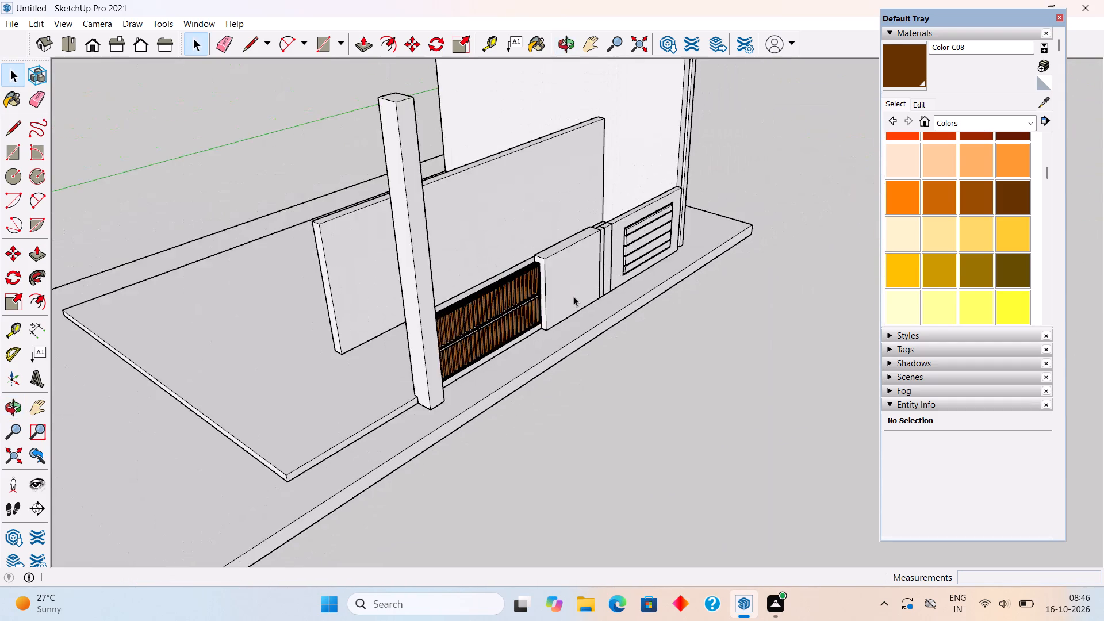
scroll(573, 296, "down", 5)
middle_click_drag(589, 264, 524, 290)
scroll(524, 290, "down", 3)
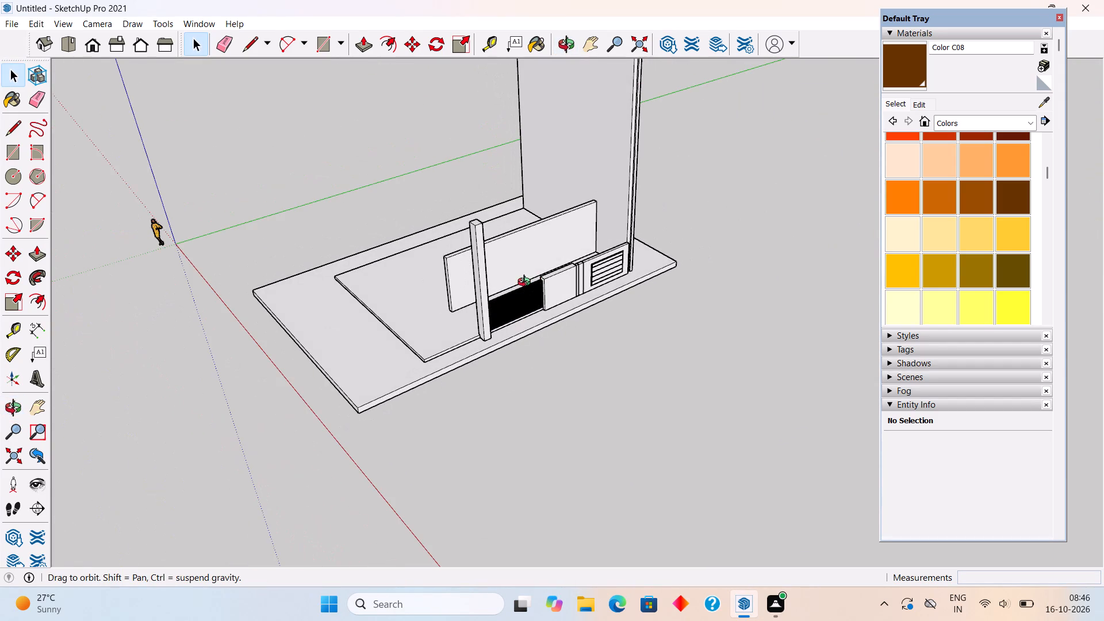
middle_click(527, 283)
scroll(527, 283, "down", 3)
middle_click_drag(690, 140, 690, 131)
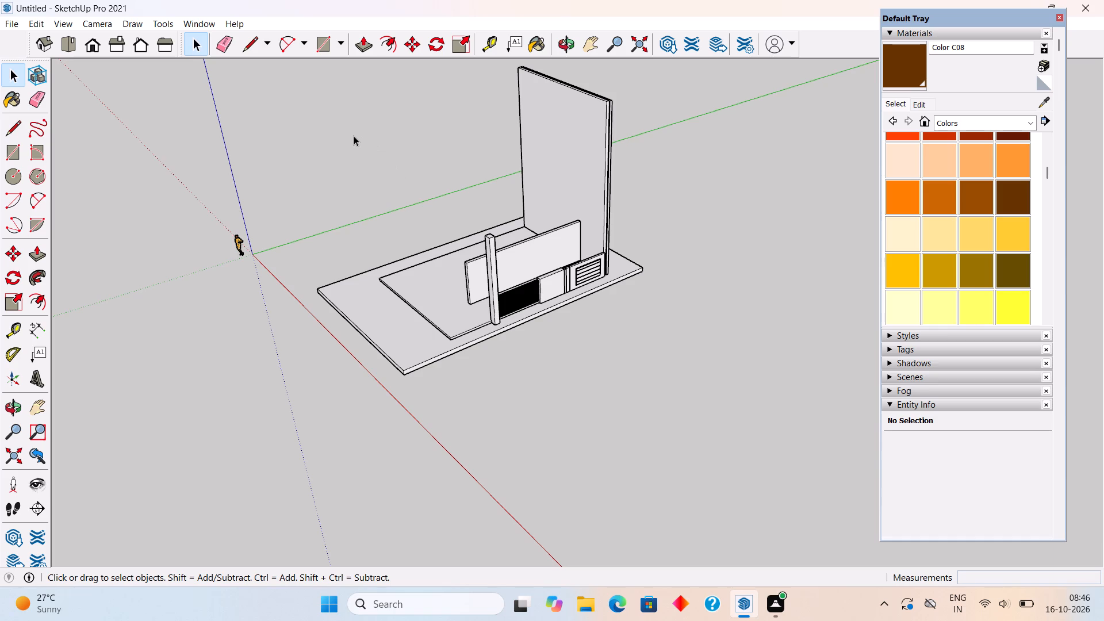
Inspect the gate's dark brown rear panel and its slatted front from inside and outside the boundary wall.
scroll(354, 136, "up", 1)
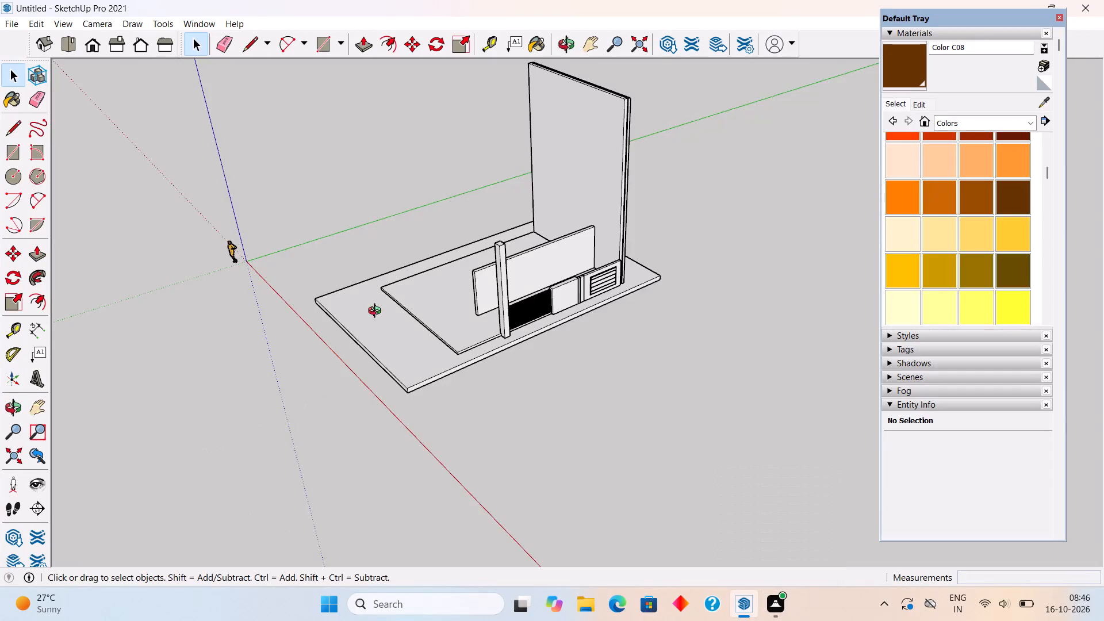
middle_click_drag(377, 312, 558, 267)
scroll(558, 267, "up", 5)
scroll(573, 319, "up", 4)
middle_click_drag(514, 364, 1093, 619)
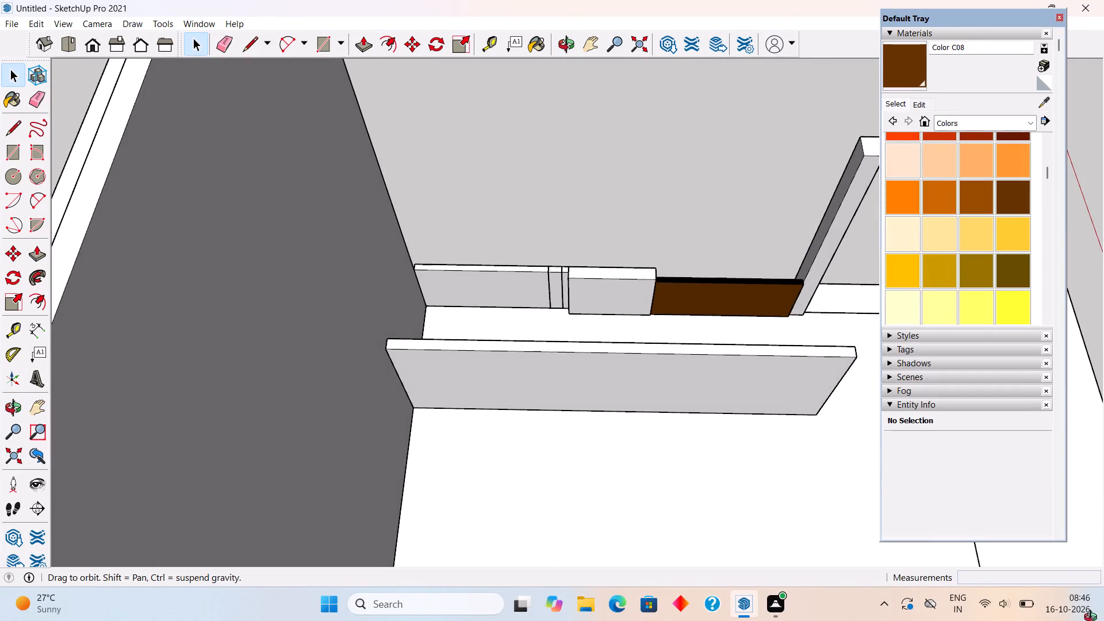
middle_click_drag(1093, 619, 264, 381)
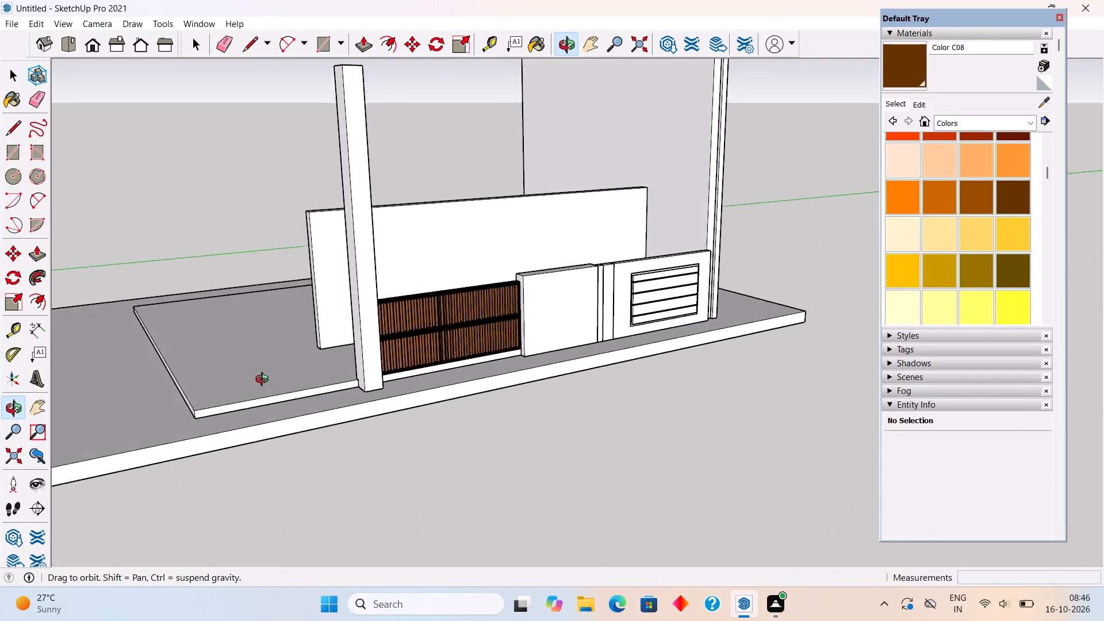
middle_click_drag(264, 381, 262, 386)
scroll(262, 386, "down", 3)
middle_click_drag(520, 356, 195, 334)
scroll(277, 316, "up", 10)
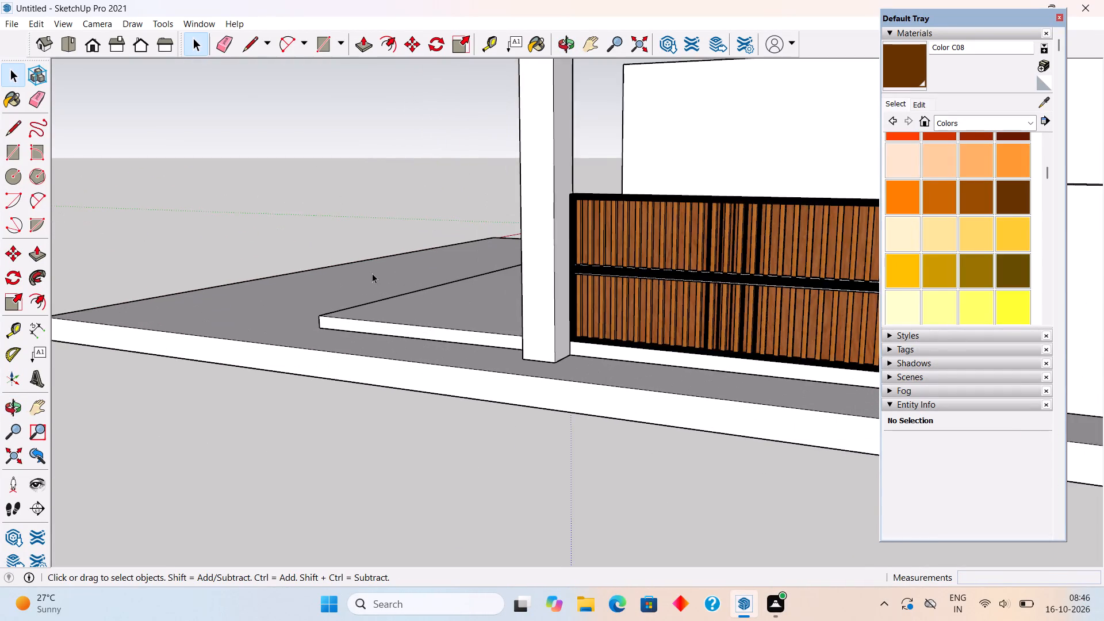
middle_click_drag(386, 346, 553, 514)
scroll(553, 503, "down", 4)
middle_click_drag(767, 314, 776, 242)
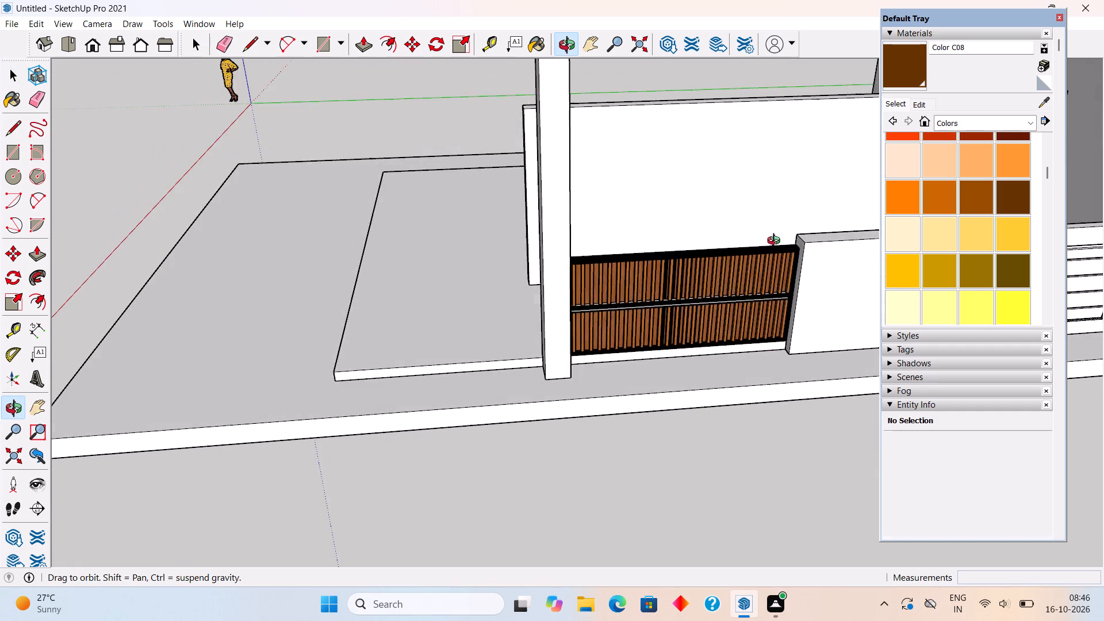
middle_click_drag(776, 242, 676, 262)
scroll(741, 264, "down", 1)
scroll(674, 262, "down", 7)
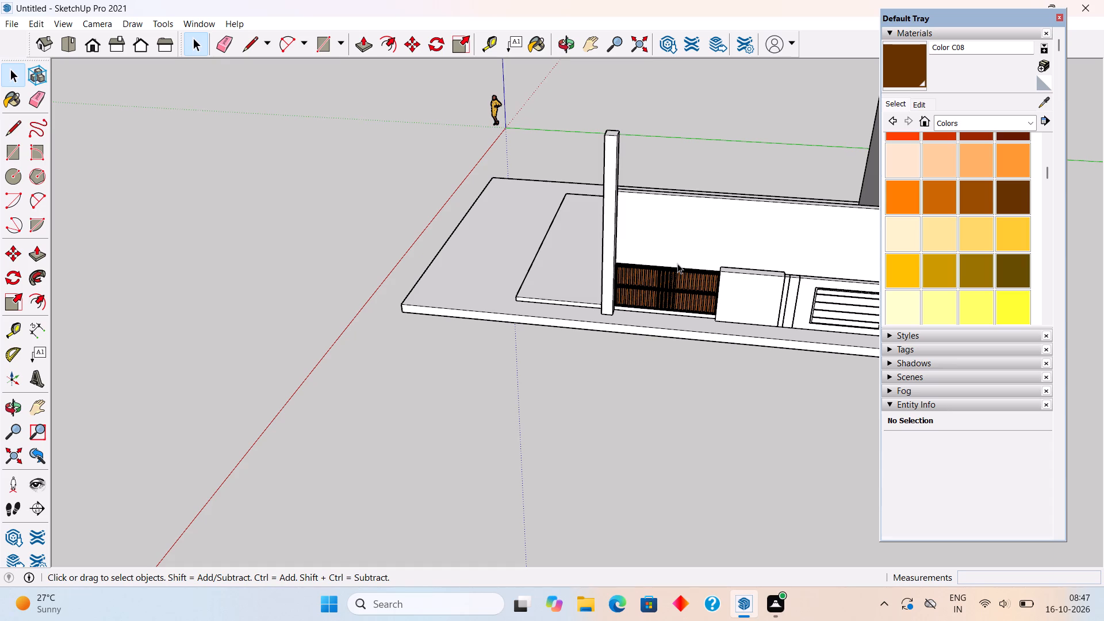
scroll(677, 263, "up", 3)
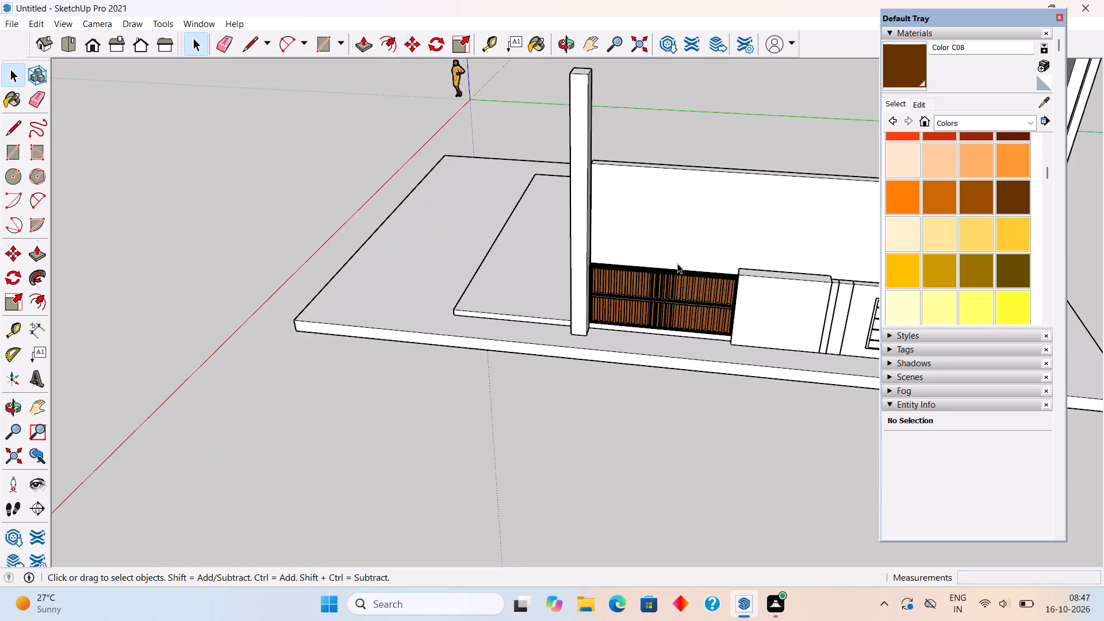
scroll(677, 263, "down", 6)
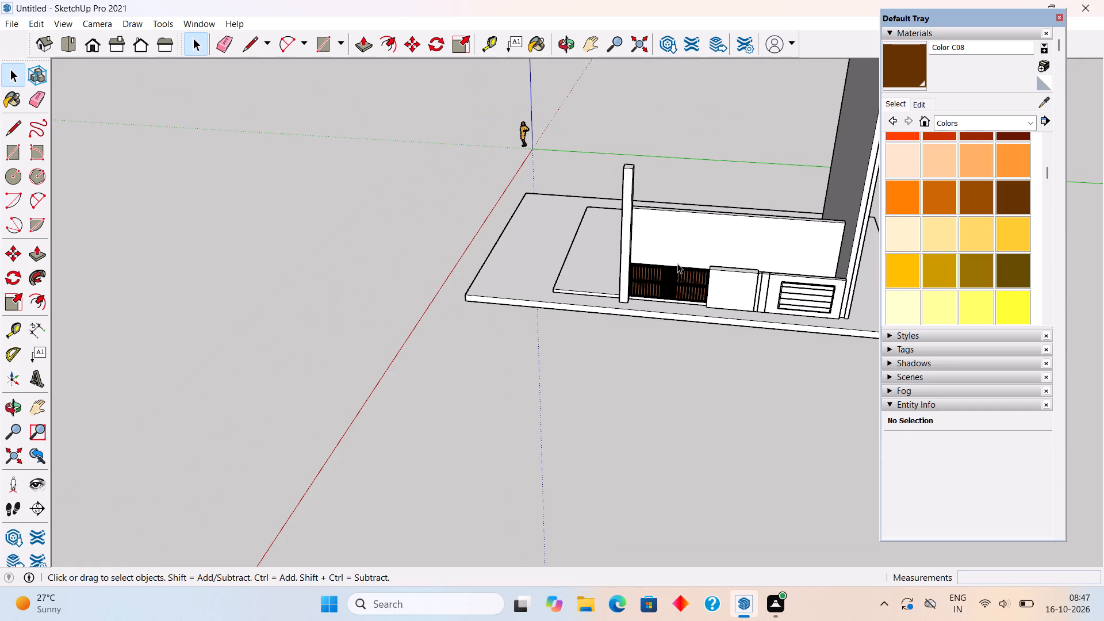
scroll(236, 41, "down", 5)
Examine the base of the corner pillar beside the gate and the floor slab behind the boundary wall.
middle_click_drag(586, 286, 691, 371)
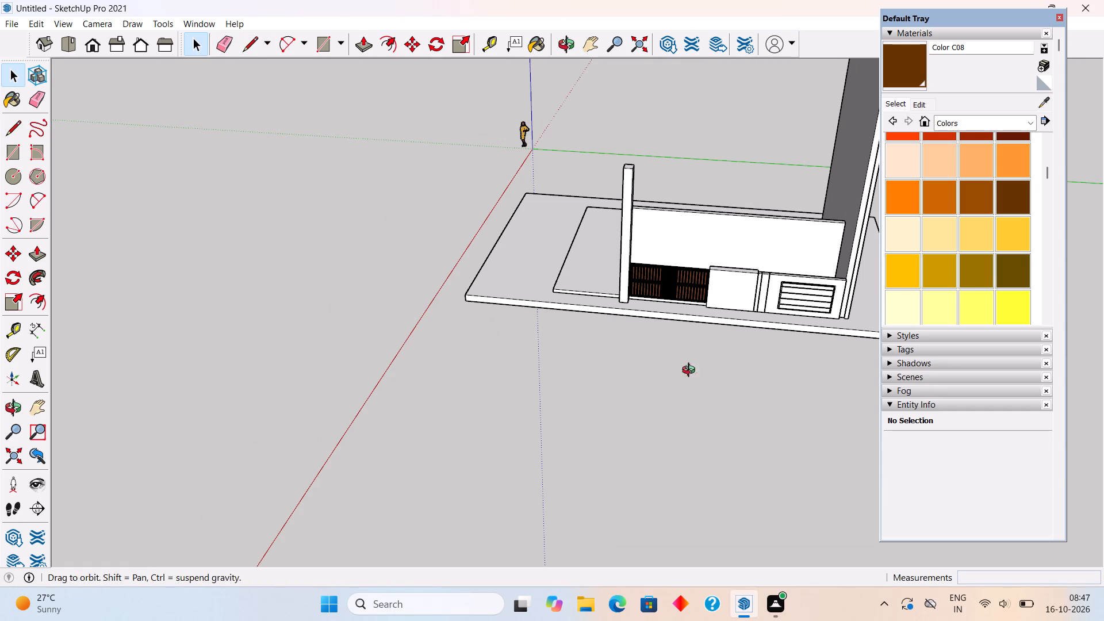
middle_click_drag(691, 371, 739, 352)
middle_click_drag(544, 350, 835, 292)
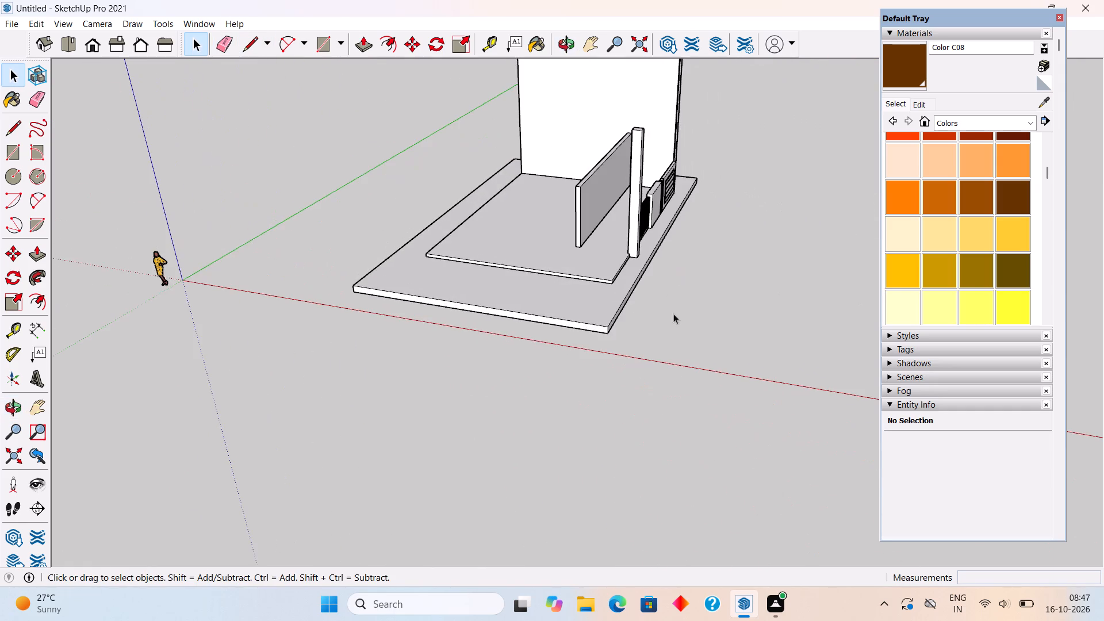
scroll(572, 304, "up", 3)
scroll(621, 236, "up", 7)
middle_click_drag(640, 260, 696, 292)
scroll(697, 292, "up", 1)
scroll(723, 237, "up", 14)
middle_click_drag(688, 275, 765, 285)
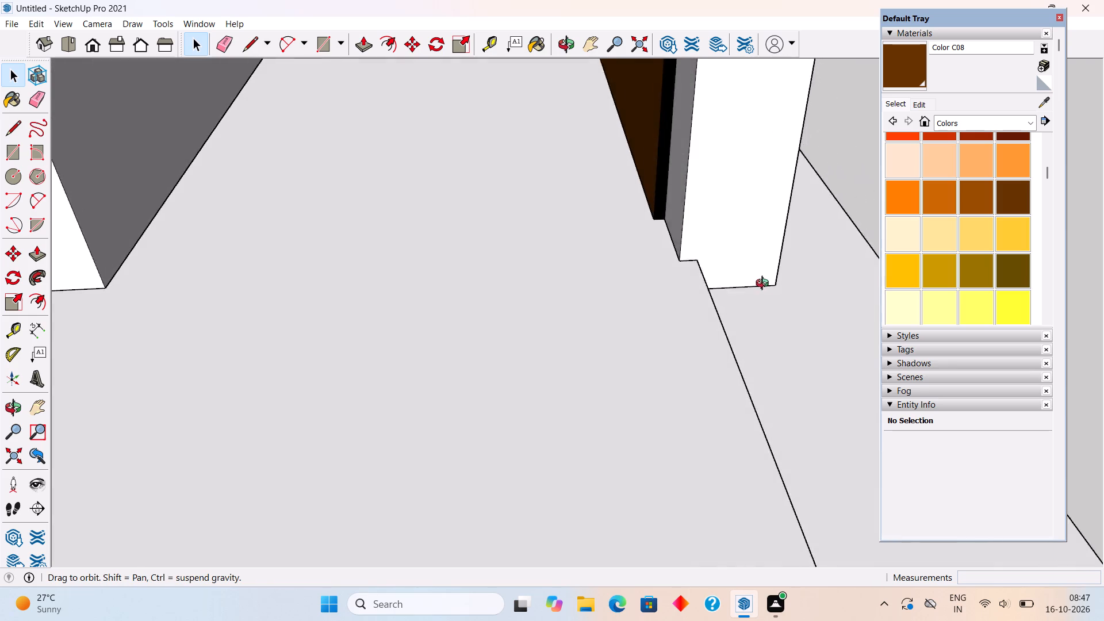
middle_click_drag(765, 285, 777, 247)
scroll(777, 247, "down", 3)
scroll(569, 252, "down", 5)
middle_click_drag(513, 259, 552, 270)
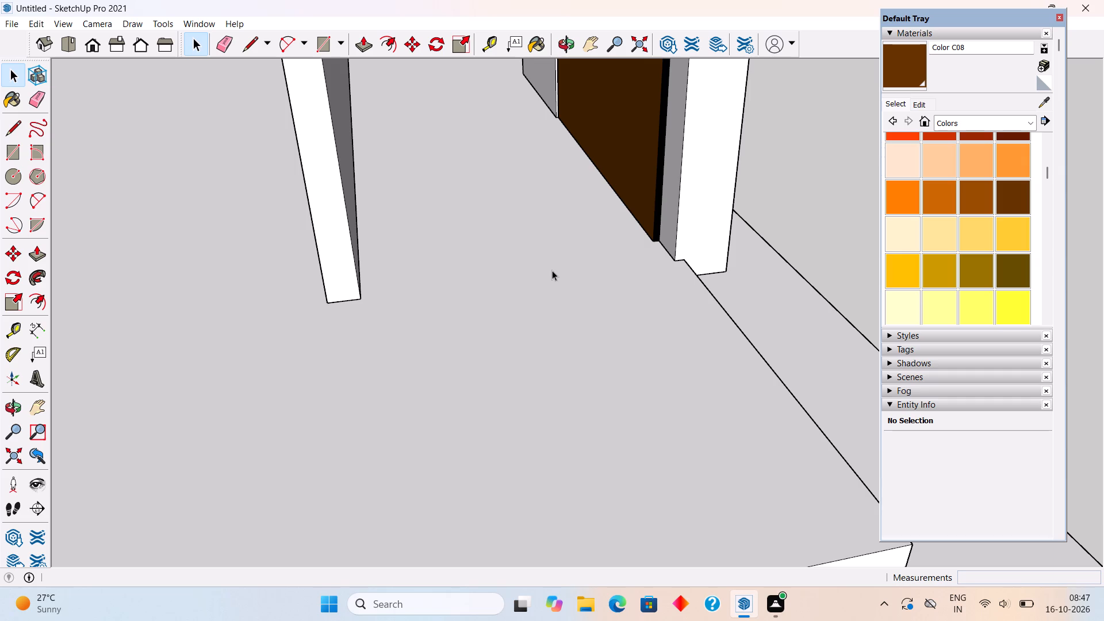
scroll(552, 270, "down", 20)
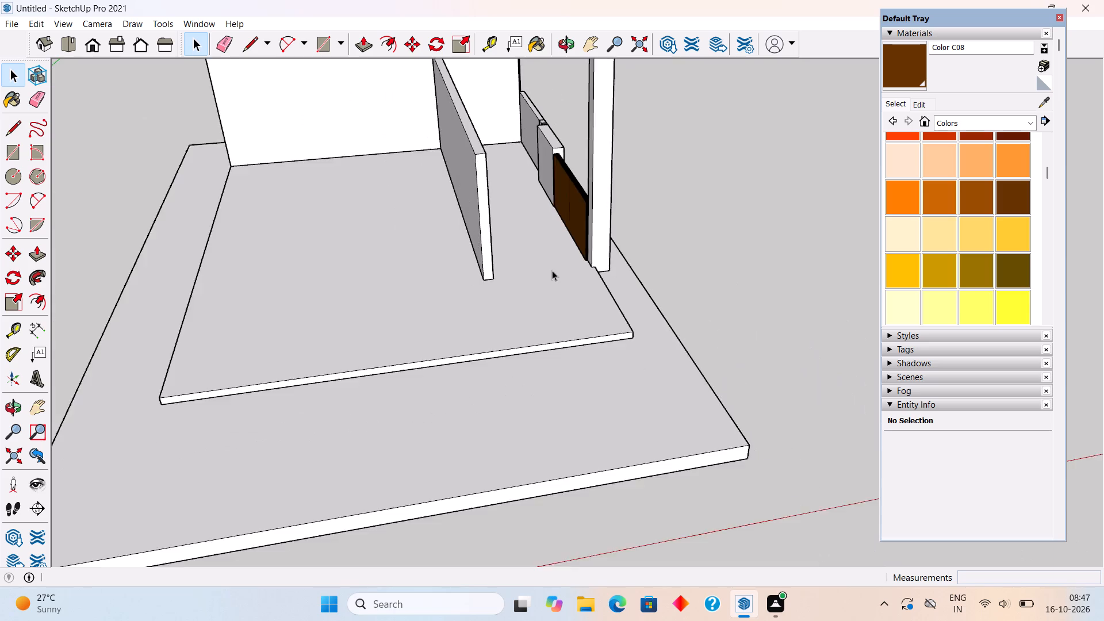
scroll(552, 270, "down", 6)
middle_click_drag(413, 354, 72, 298)
middle_click_drag(522, 191, 425, 202)
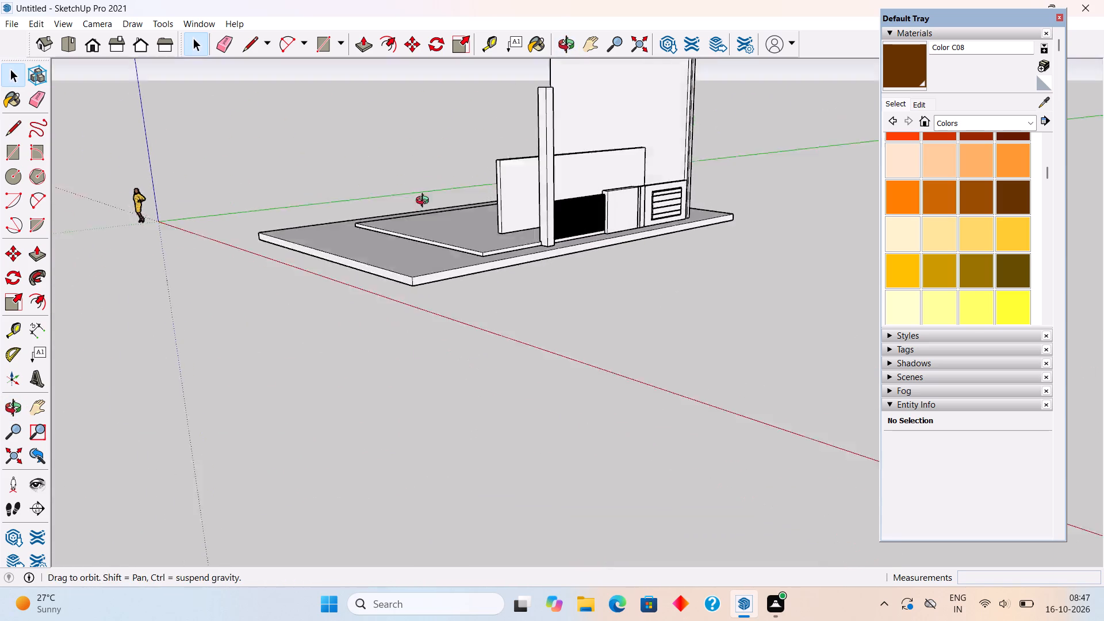
middle_click_drag(425, 202, 328, 224)
scroll(647, 213, "up", 5)
middle_click_drag(596, 186, 577, 200)
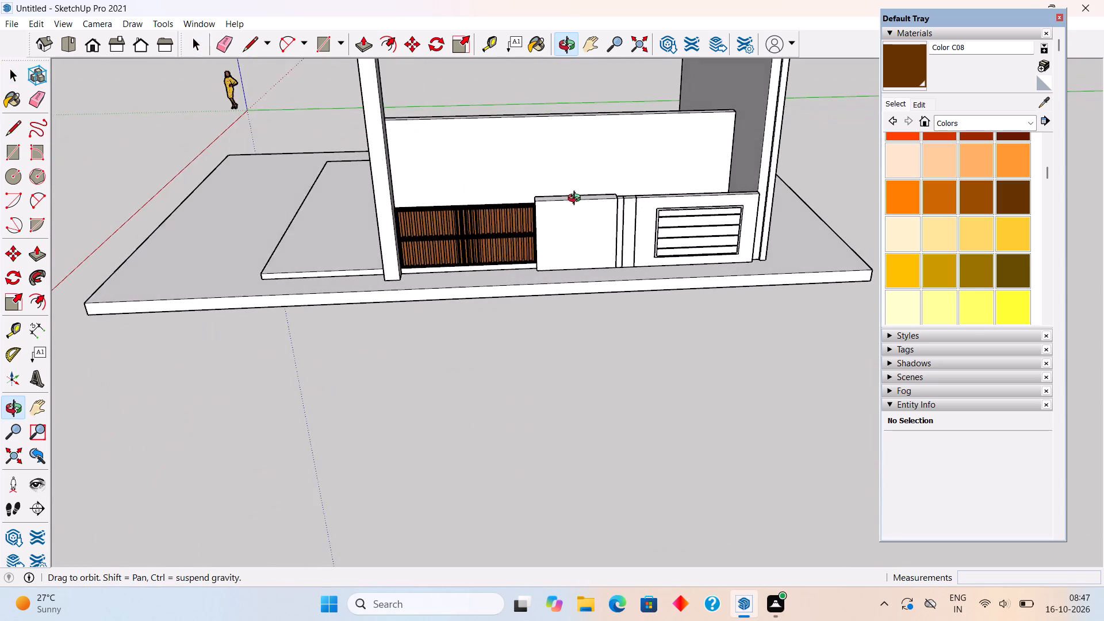
middle_click_drag(577, 200, 734, 273)
middle_click_drag(366, 308, 714, 292)
Place a guide across the floor slab, parallel to the tall side wall's base, at the end of the louvred wall section.
scroll(569, 238, "up", 6)
scroll(488, 105, "up", 4)
middle_click_drag(544, 208, 618, 310)
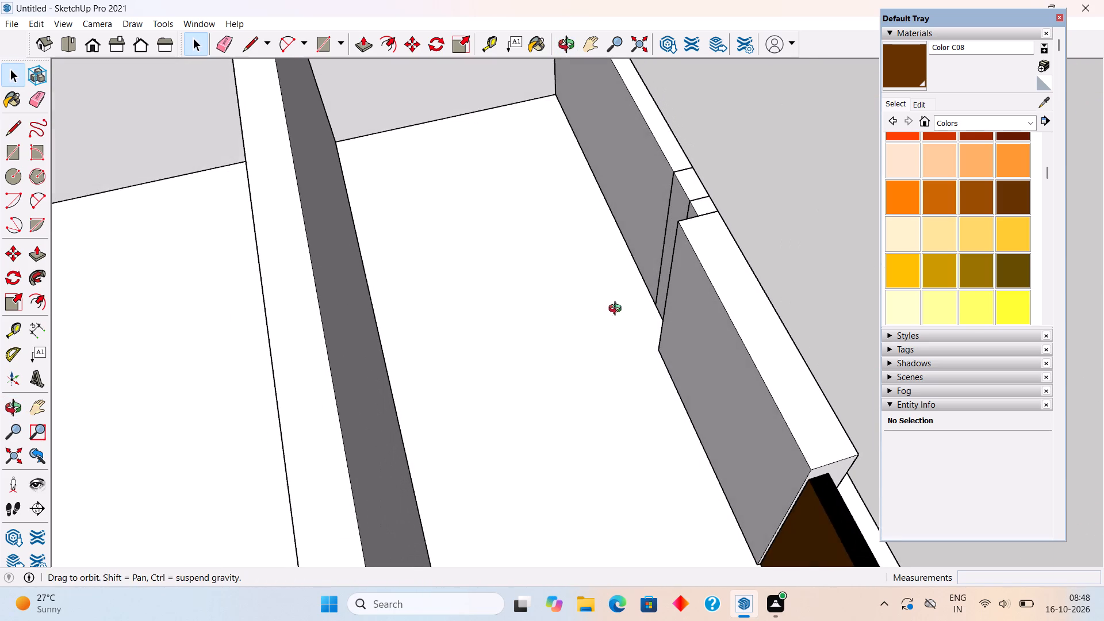
middle_click_drag(618, 310, 618, 310)
key("t")
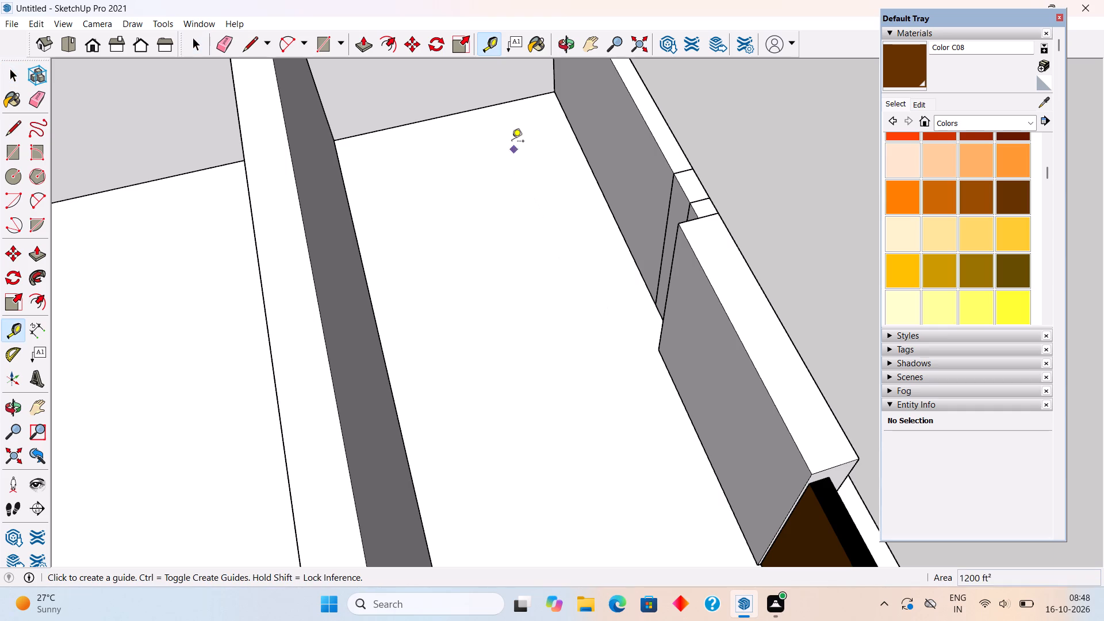
left_click(521, 102)
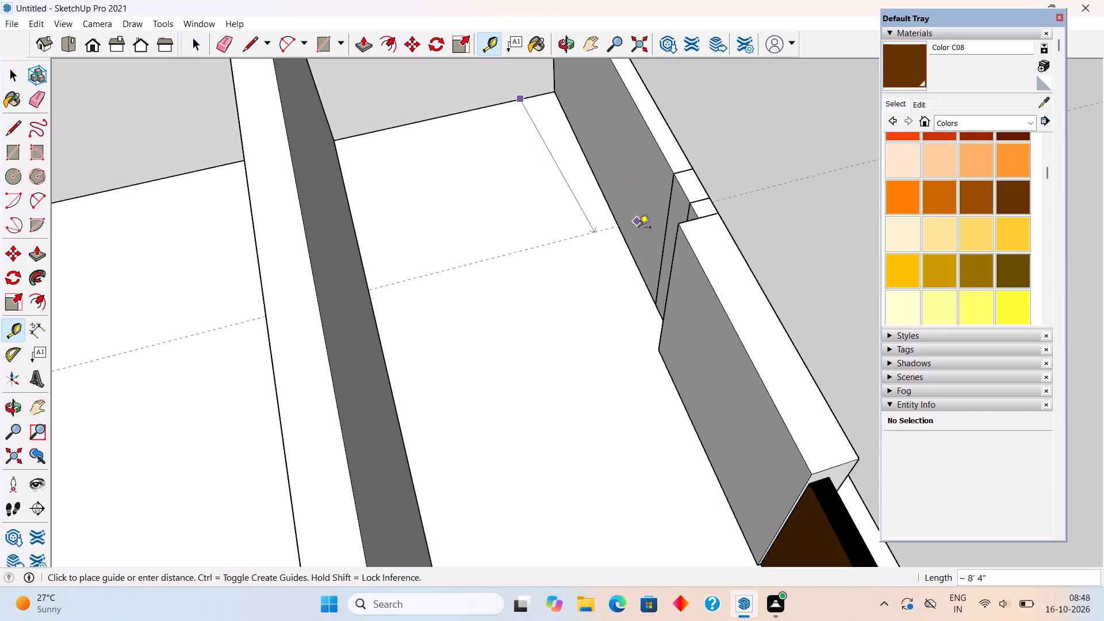
left_click(656, 304)
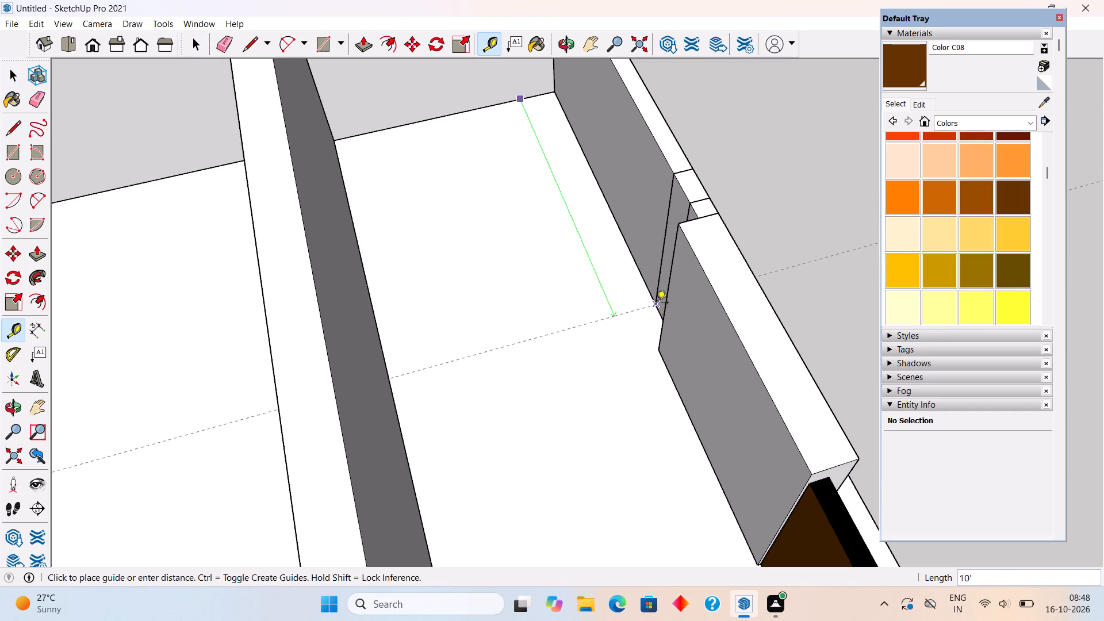
Add two parallel floor guides towards the gate: one offset 1' from the first, one at the solid wall block's inner corner.
left_click(577, 326)
middle_click_drag(607, 325, 697, 446)
scroll(642, 329, "up", 6)
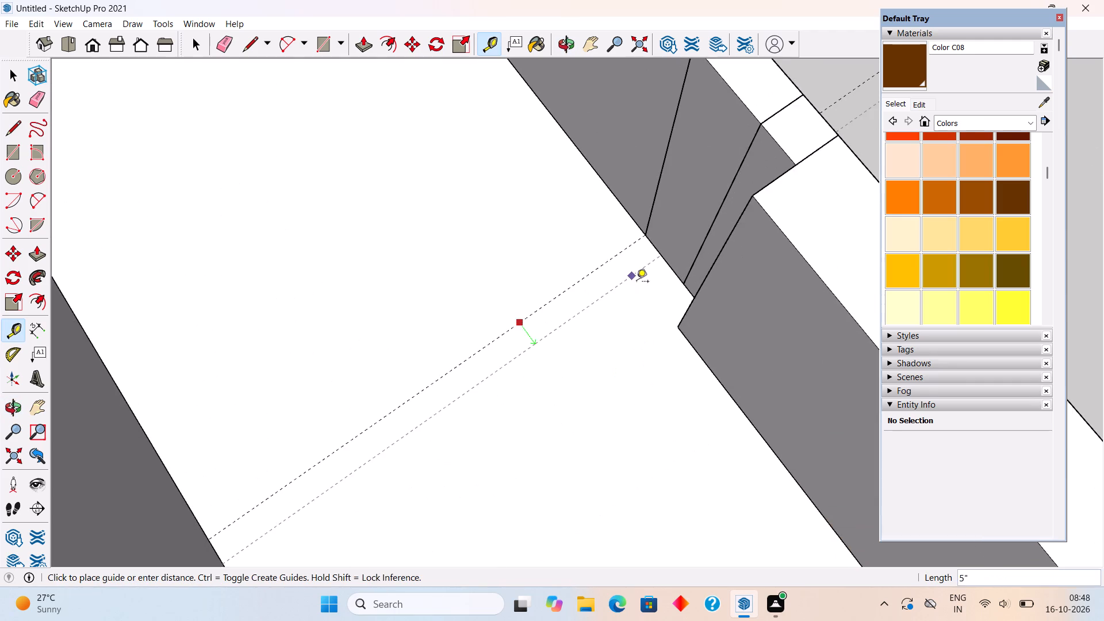
scroll(637, 282, "up", 6)
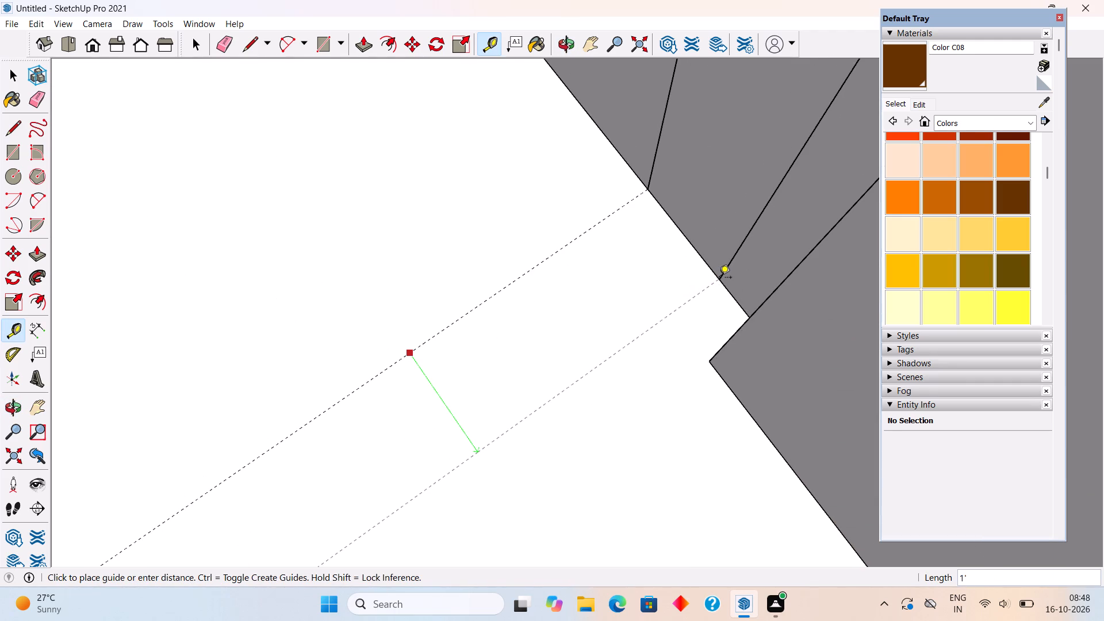
left_click(719, 278)
left_click(651, 334)
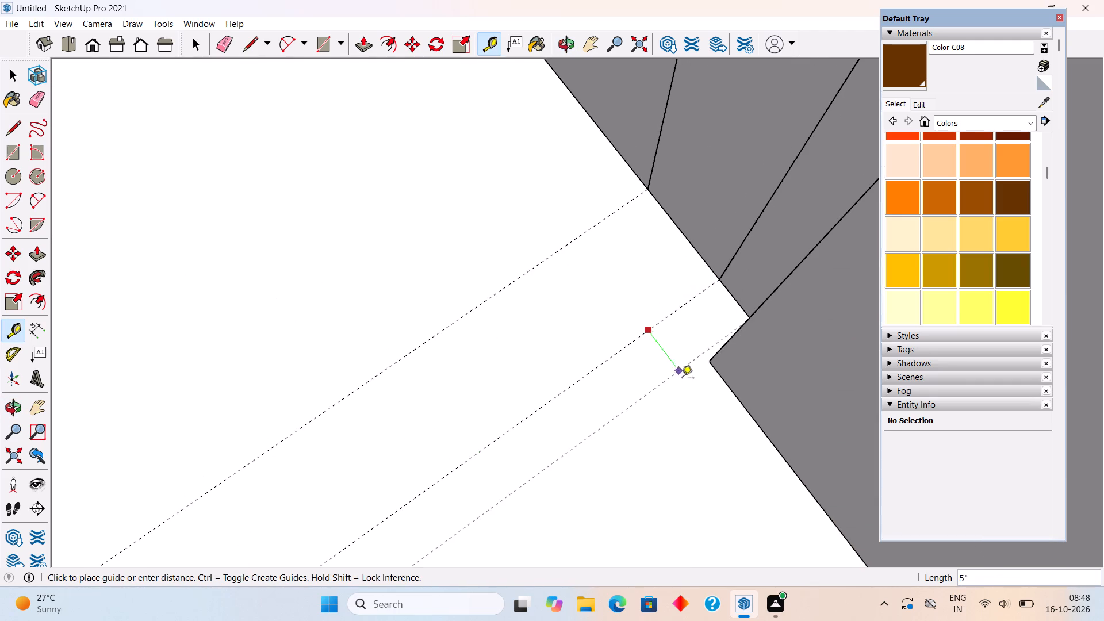
left_click(707, 362)
Place a parallel floor guide at the solid wall block's corner where it meets the gate.
scroll(383, 212, "down", 6)
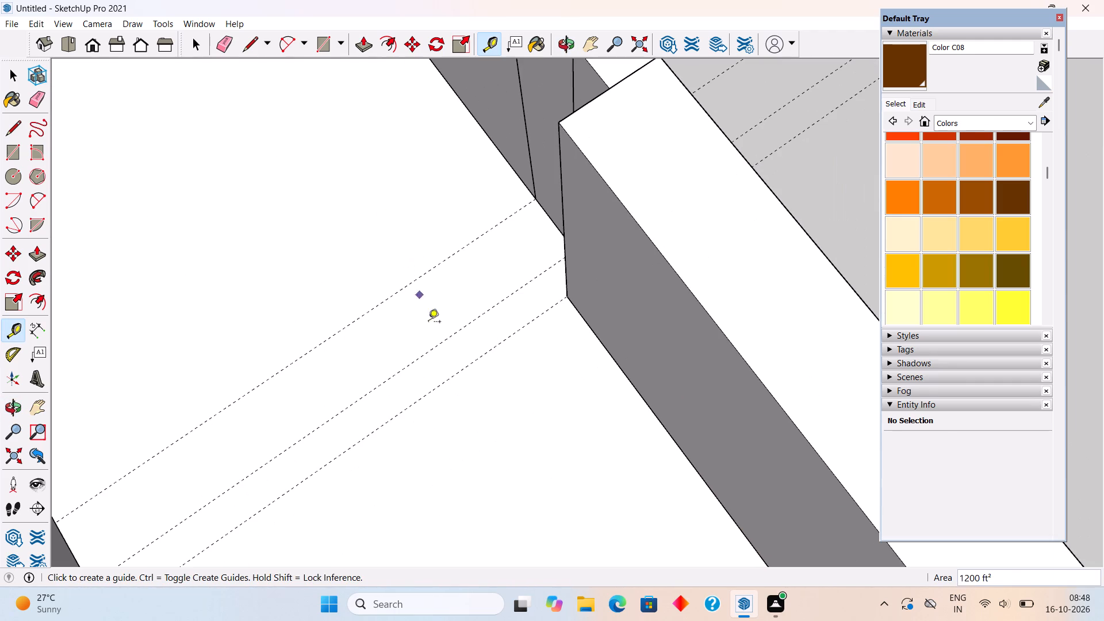
left_click(463, 372)
scroll(467, 371, "down", 9)
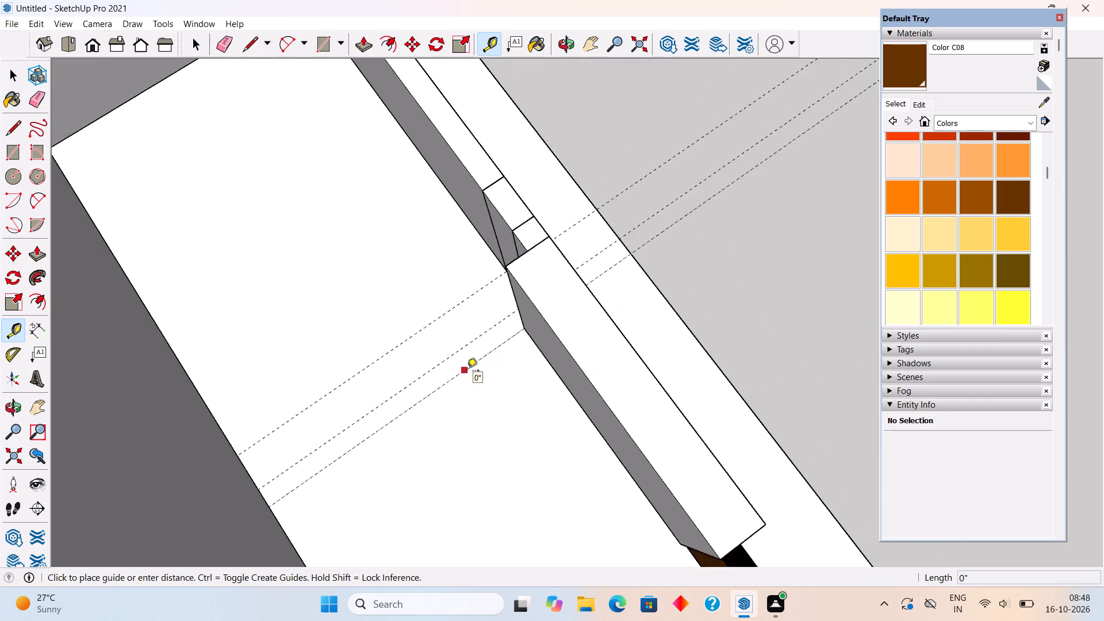
scroll(467, 371, "down", 7)
scroll(509, 466, "up", 12)
scroll(586, 451, "up", 6)
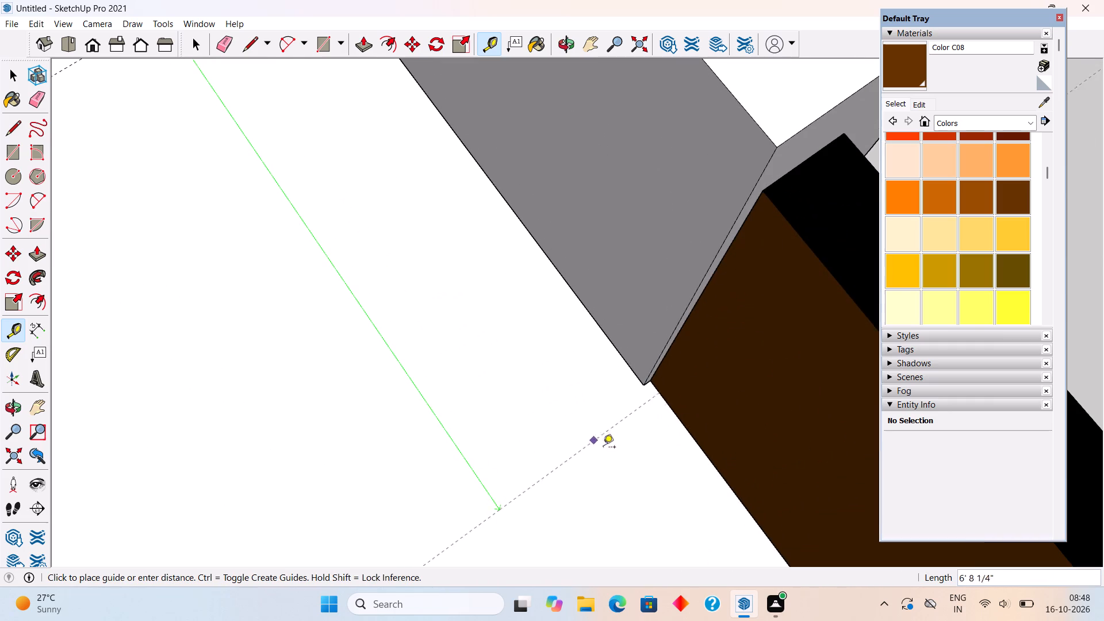
left_click(646, 384)
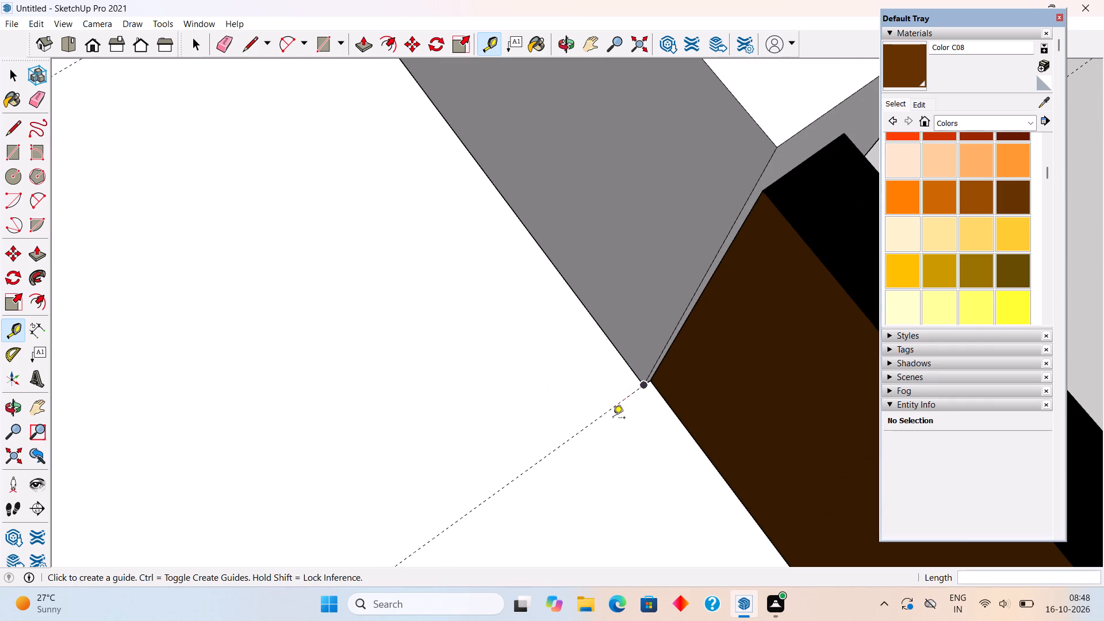
Add a parallel floor guide 11' from the last one, at the gate's far inner corner next to the pillar.
left_click(595, 424)
scroll(584, 407, "down", 12)
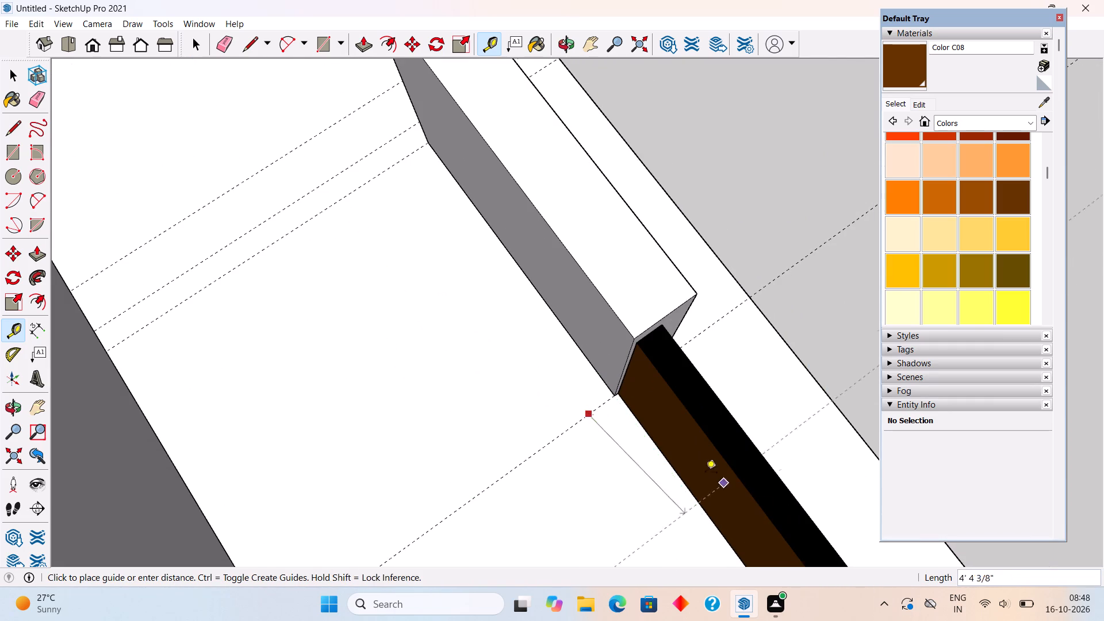
scroll(634, 451, "down", 17)
scroll(622, 432, "down", 5)
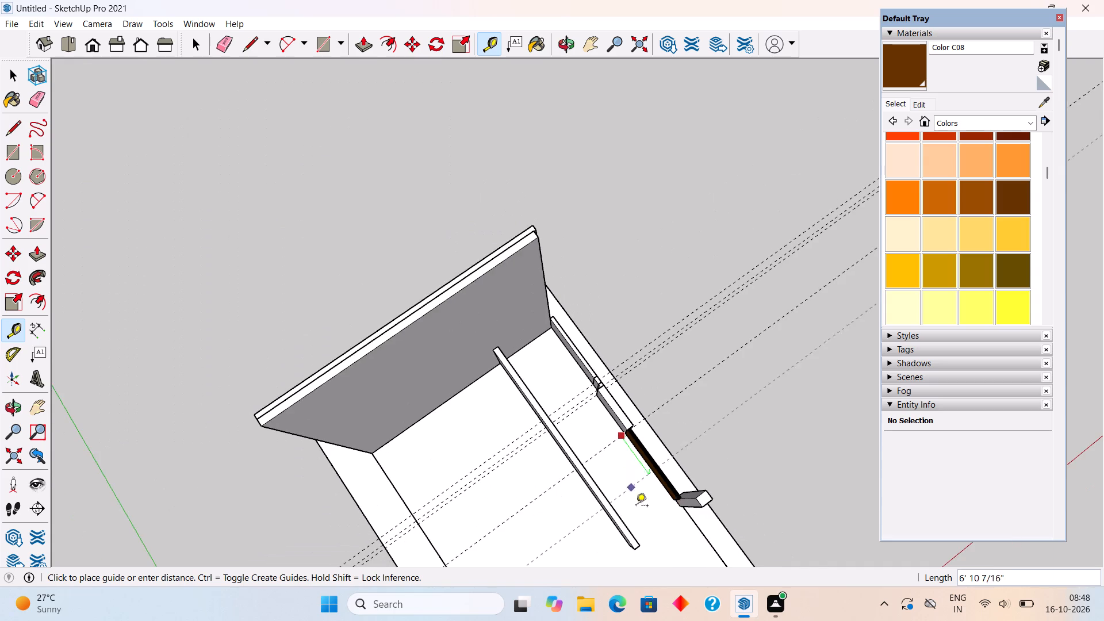
scroll(651, 532, "up", 18)
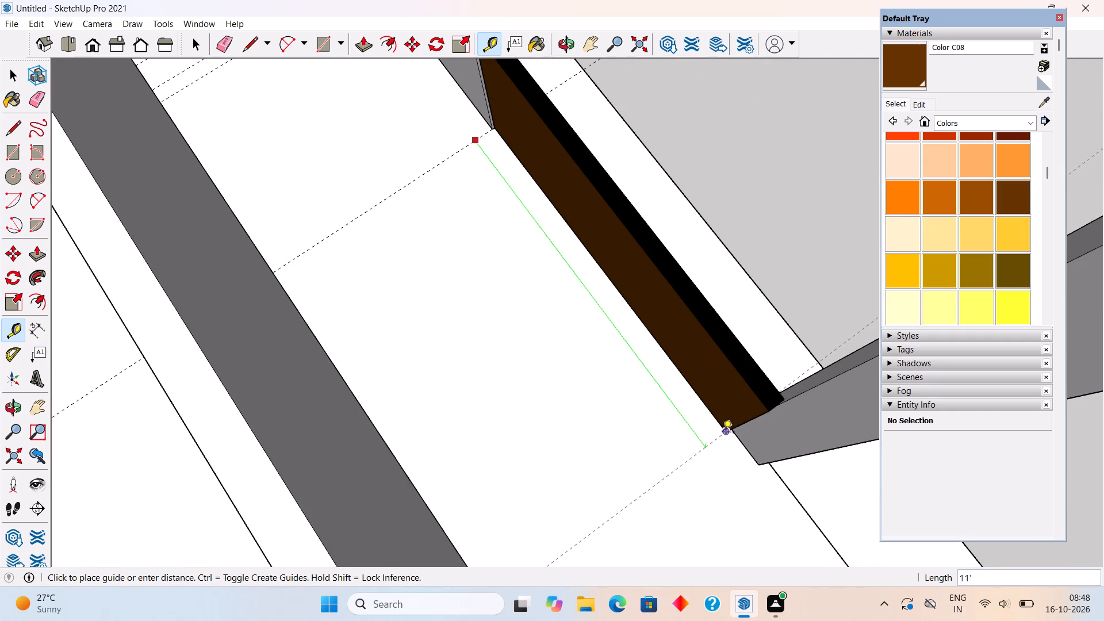
left_click(724, 438)
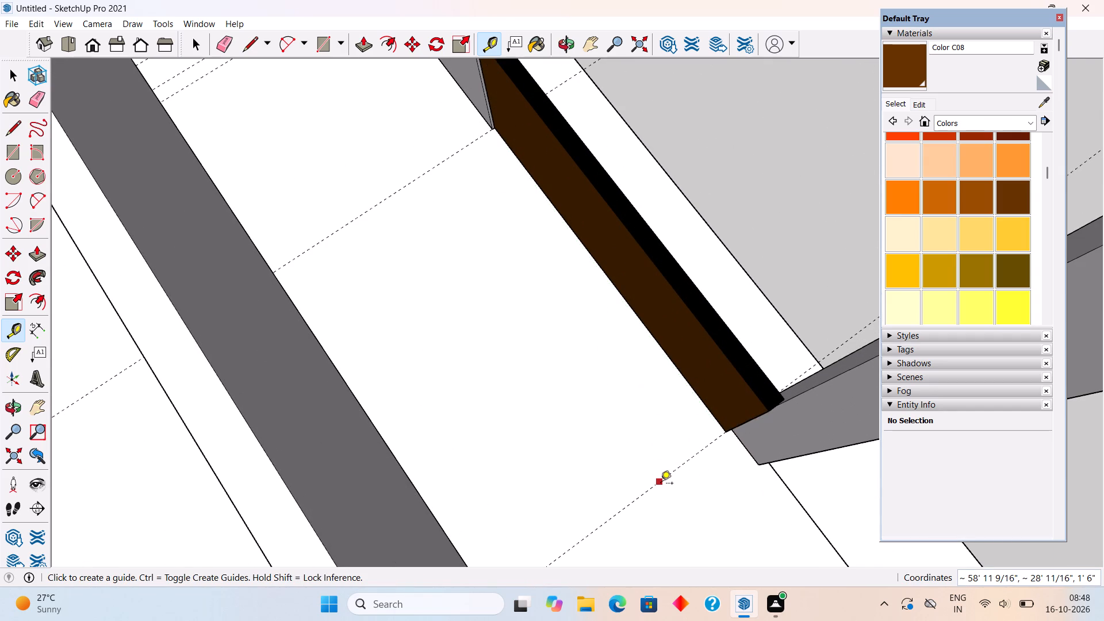
Add a parallel floor guide about 1' 2 3/8" farther on, at the corner pillar's inner base corner.
left_click(661, 484)
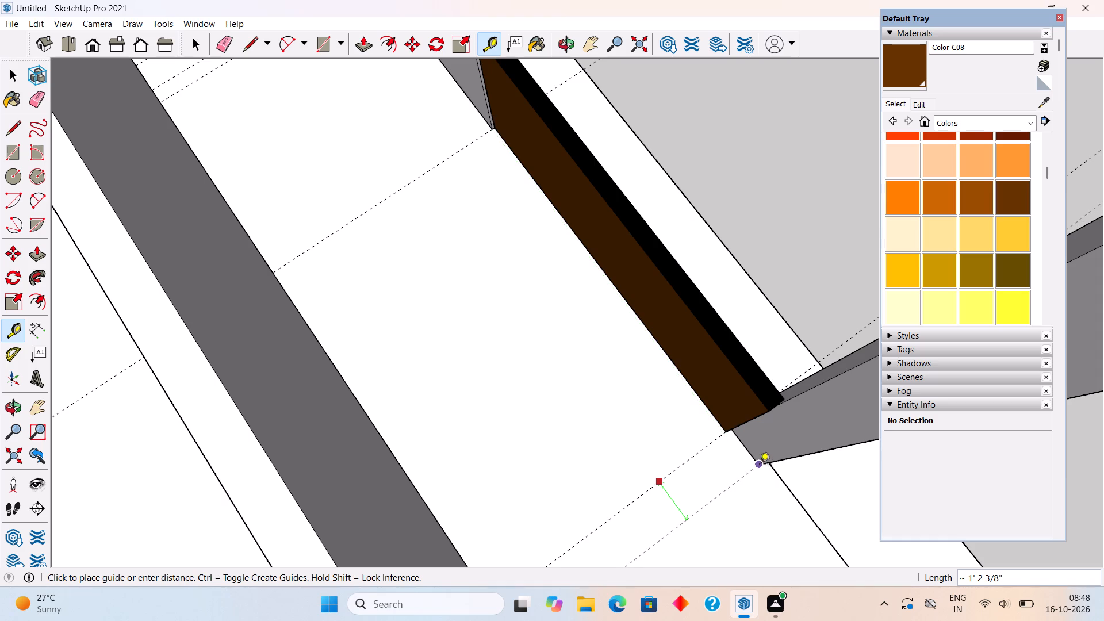
left_click(760, 466)
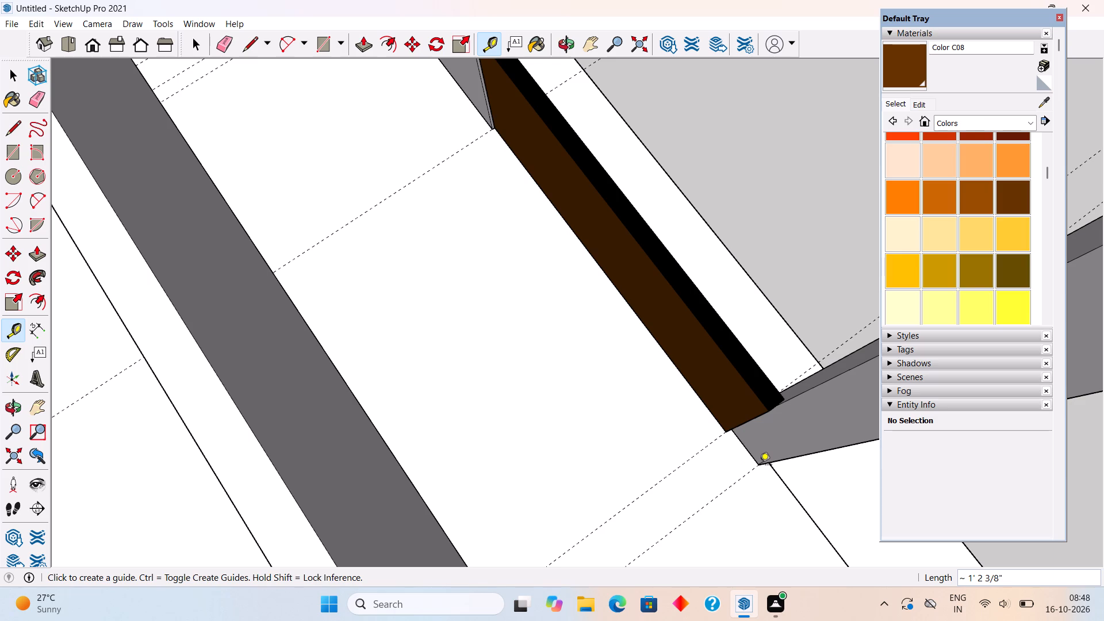
key("space")
Hide the slatted gate, the solid wall block, the two narrow wall strips and the louvred wall section together.
scroll(760, 466, "down", 20)
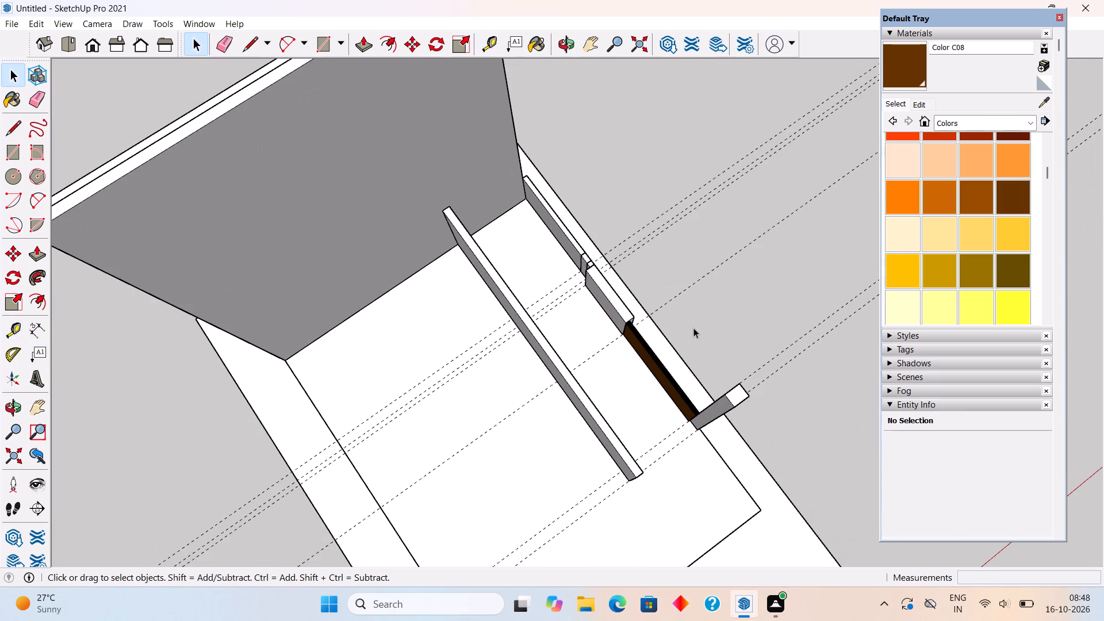
left_click(693, 328)
middle_click_drag(726, 406, 283, 237)
middle_click_drag(583, 363, 413, 285)
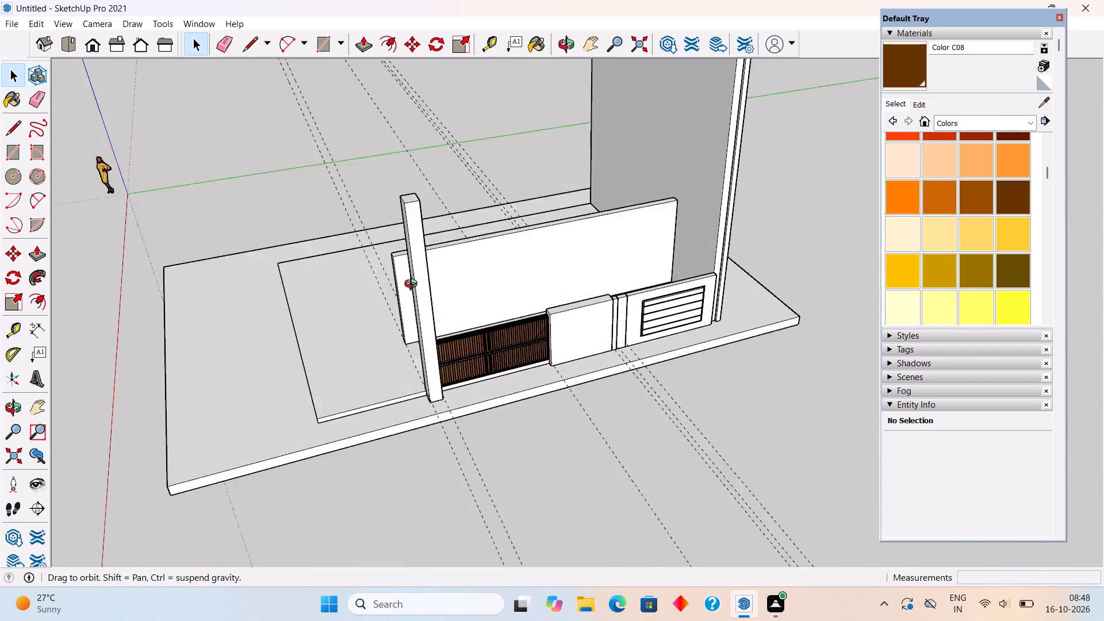
middle_click_drag(413, 285, 350, 270)
scroll(400, 302, "up", 4)
scroll(442, 348, "up", 6)
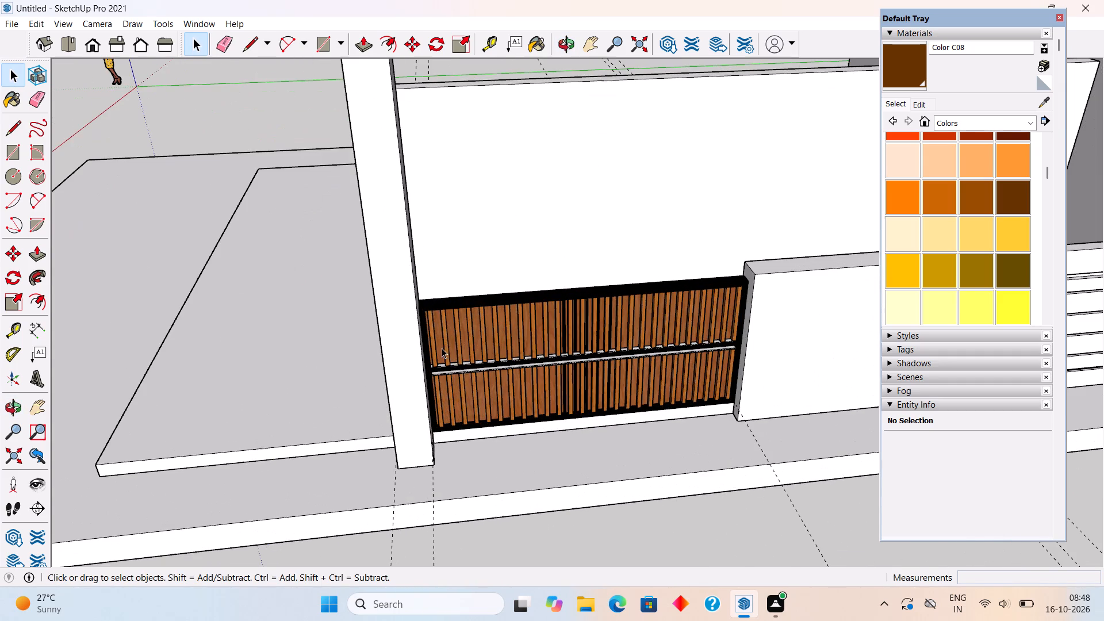
left_click(442, 350)
right_click(445, 347)
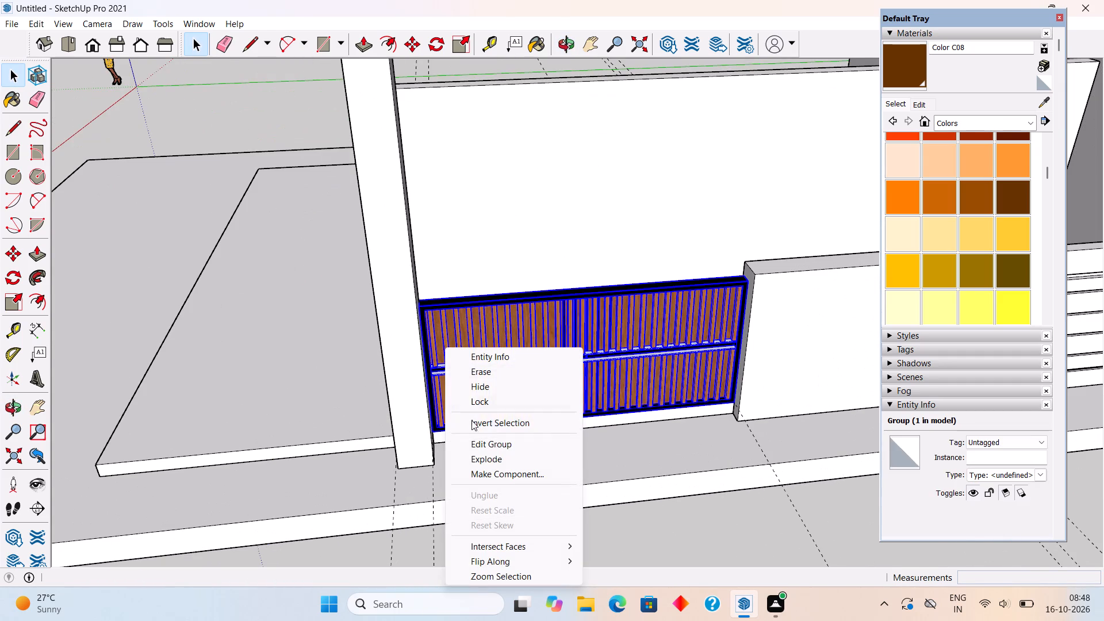
scroll(574, 424, "down", 5)
left_click(727, 536)
left_click(590, 374)
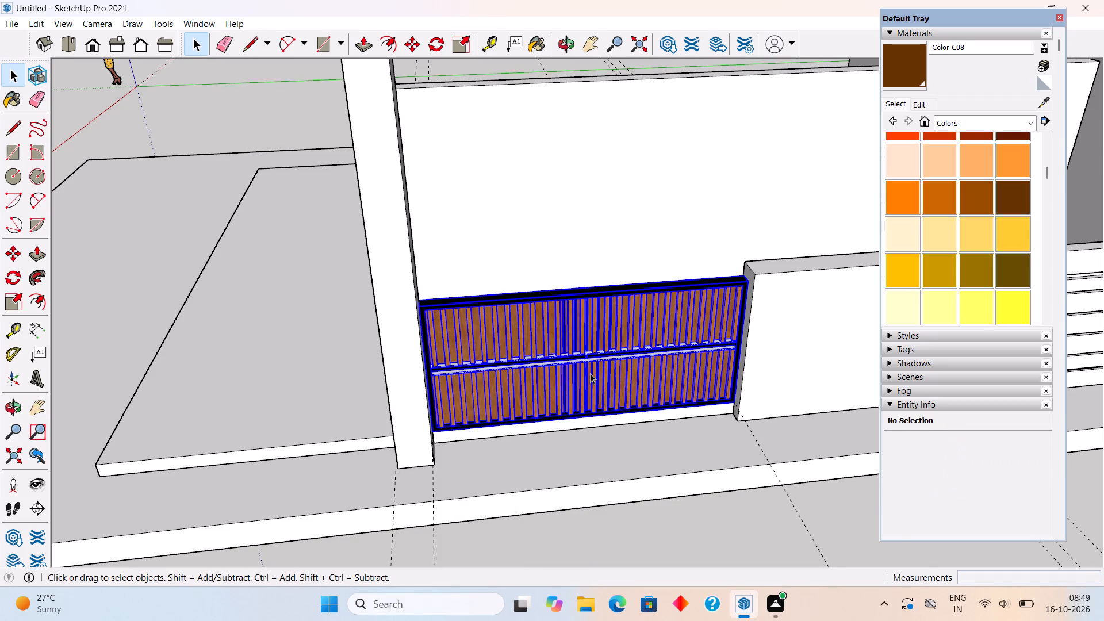
scroll(590, 373, "down", 9)
left_click(676, 370, "ctrl")
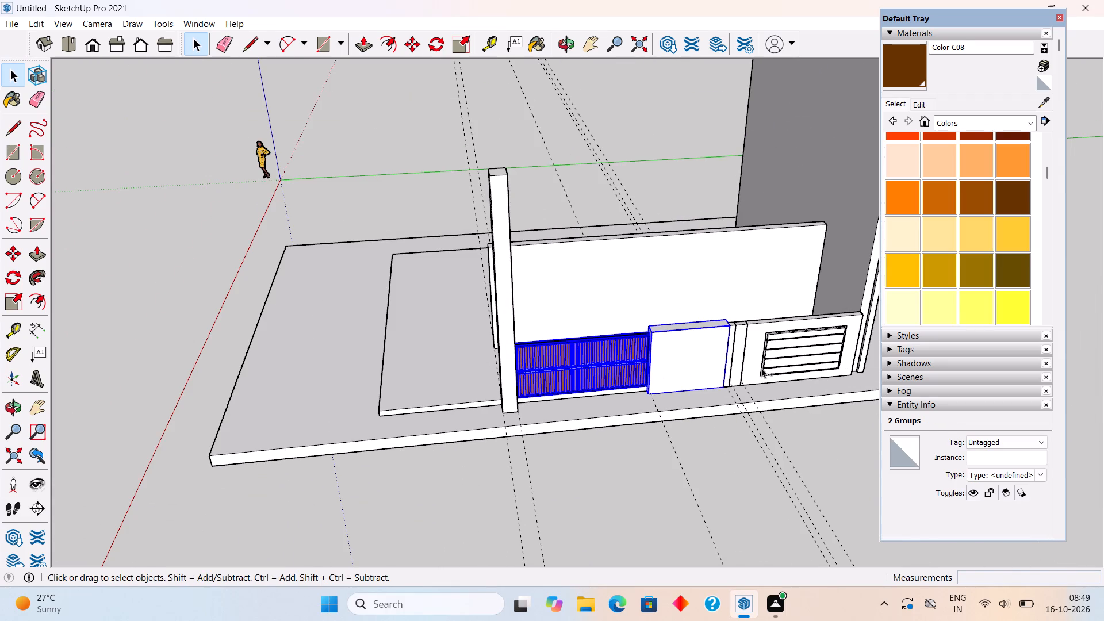
left_click(742, 358, "ctrl")
scroll(736, 354, "up", 6, "ctrl")
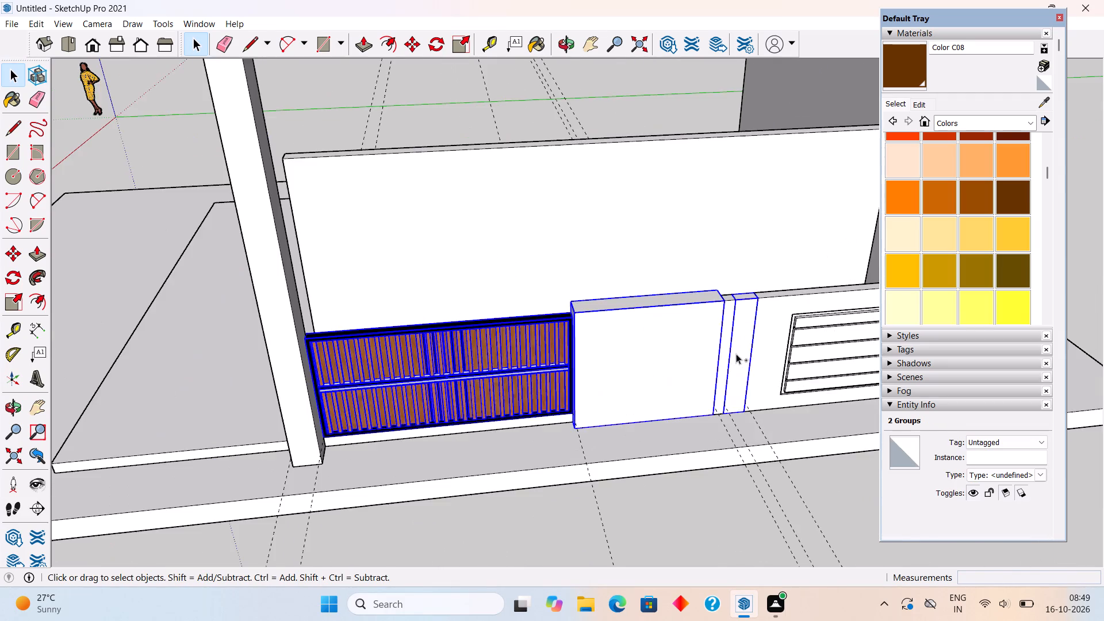
scroll(731, 350, "up", 6, "ctrl")
left_click(723, 350, "ctrl")
scroll(668, 348, "down", 9, "ctrl")
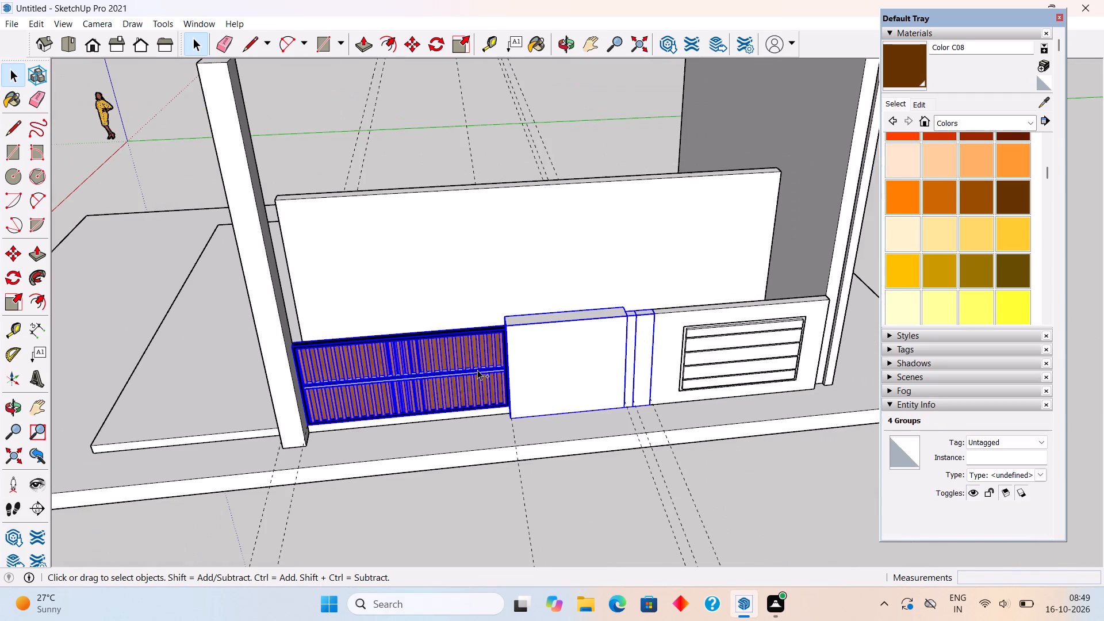
left_click(662, 352, "ctrl")
scroll(671, 352, "down", 5, "ctrl")
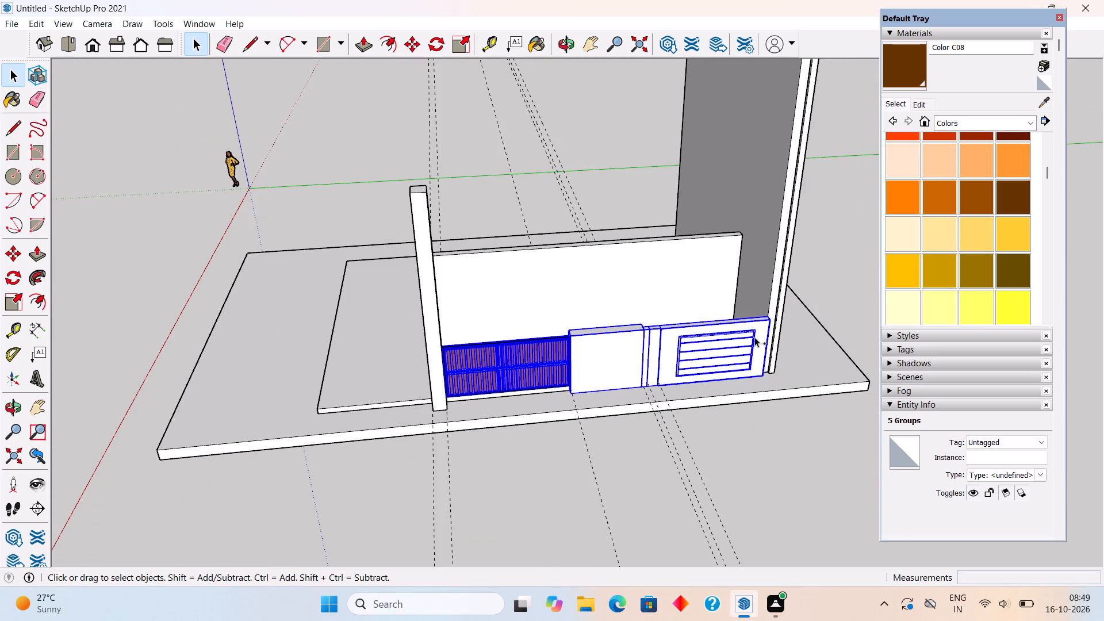
right_click(754, 337, "ctrl")
left_click(780, 371)
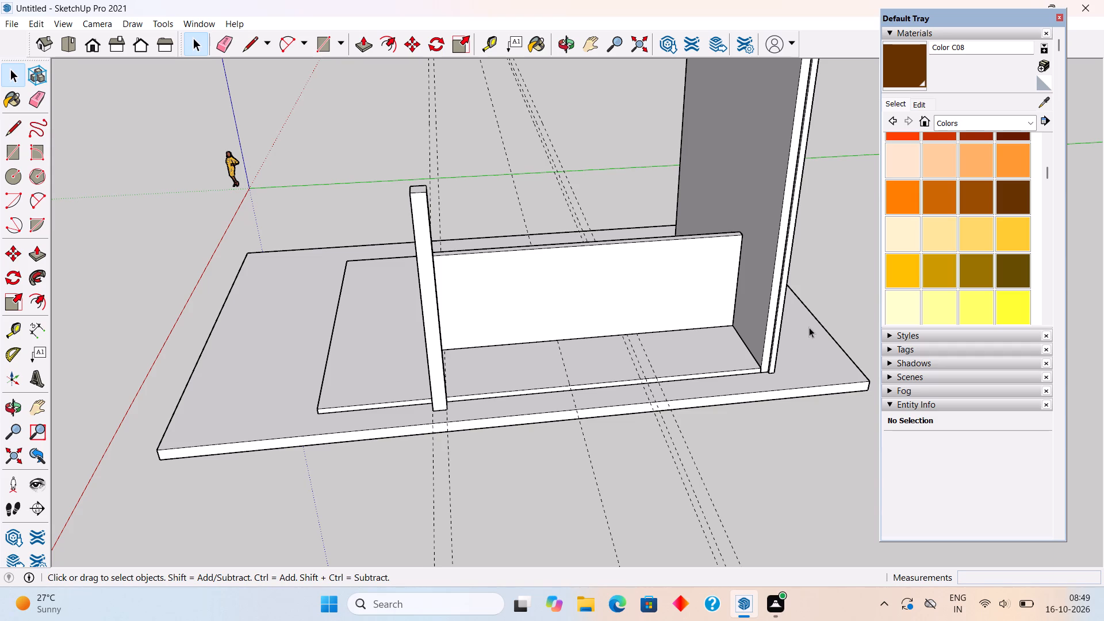
Place a vertical guide on the long inner wall's front face, 10' from its end edge nearest the tall side wall.
scroll(809, 327, "down", 5)
scroll(442, 335, "down", 5)
scroll(651, 262, "up", 8)
middle_click_drag(752, 260, 749, 227)
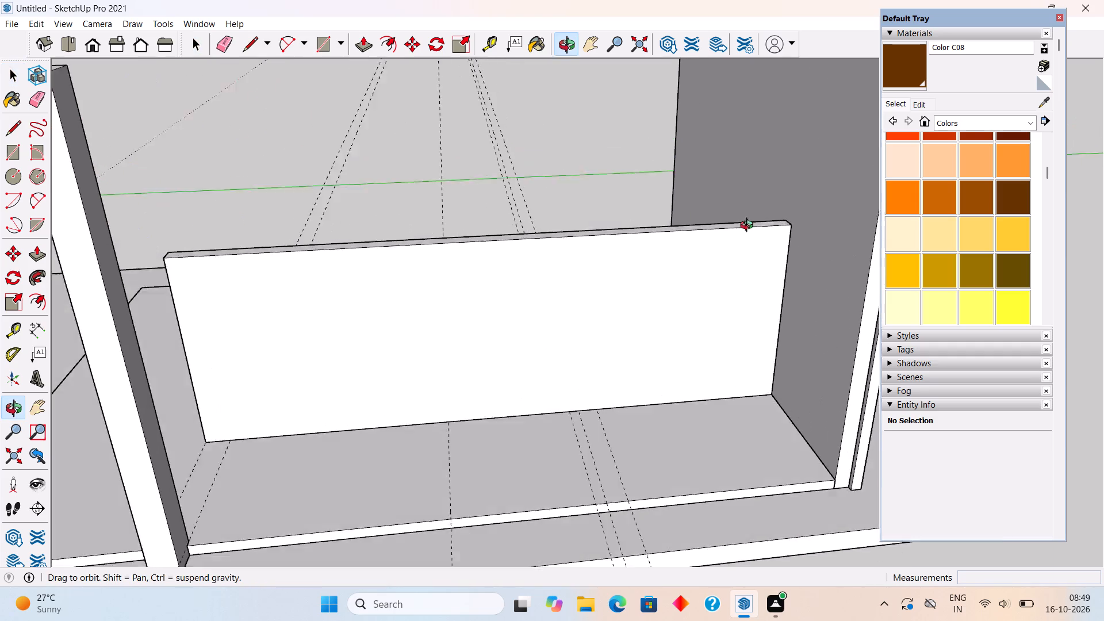
middle_click_drag(749, 227, 738, 191)
scroll(781, 277, "up", 5)
middle_click_drag(777, 277, 736, 232)
scroll(736, 232, "down", 8)
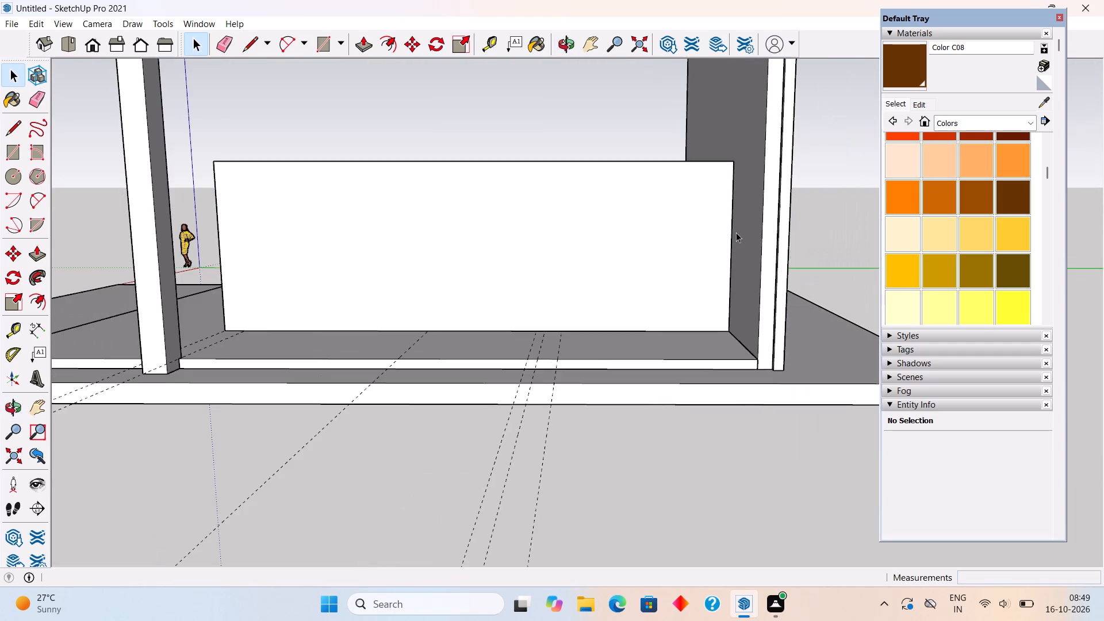
middle_click_drag(712, 233, 740, 243)
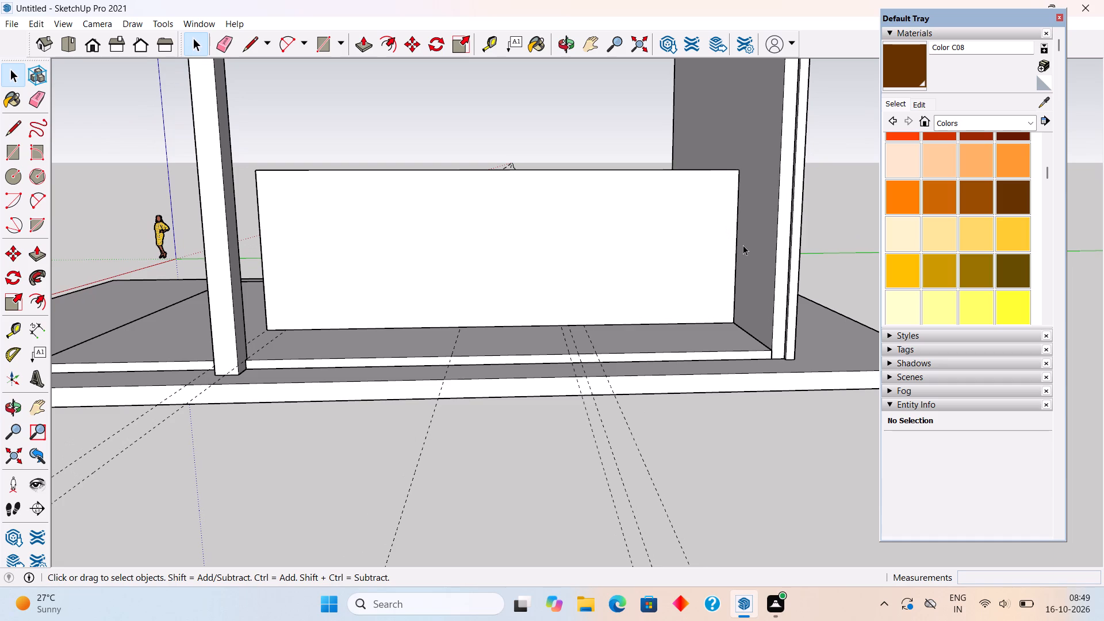
key("t")
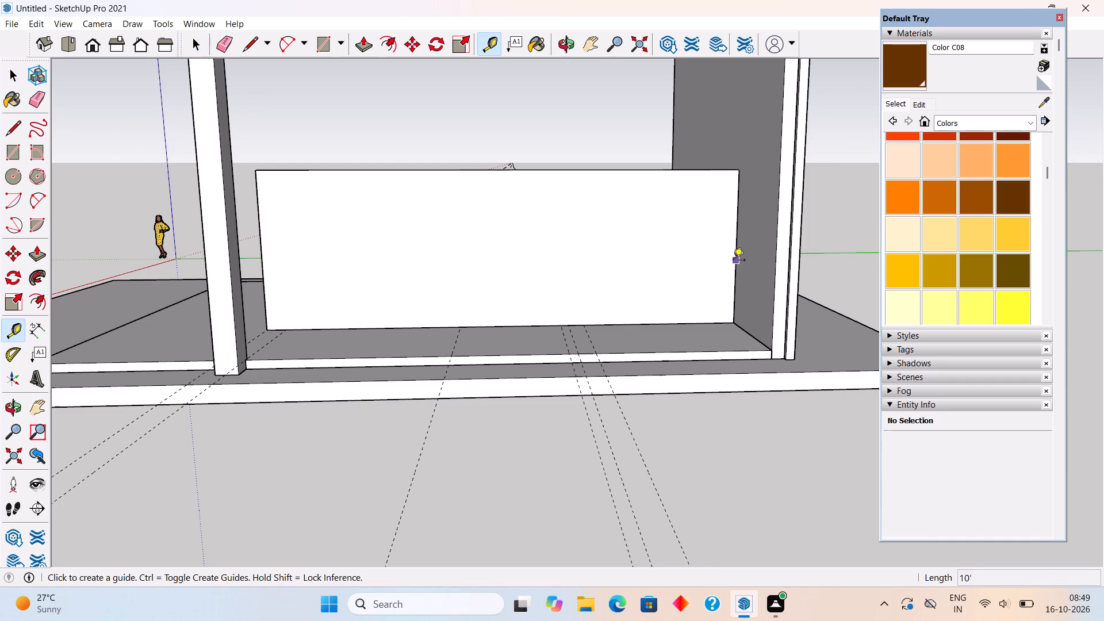
left_click(733, 261)
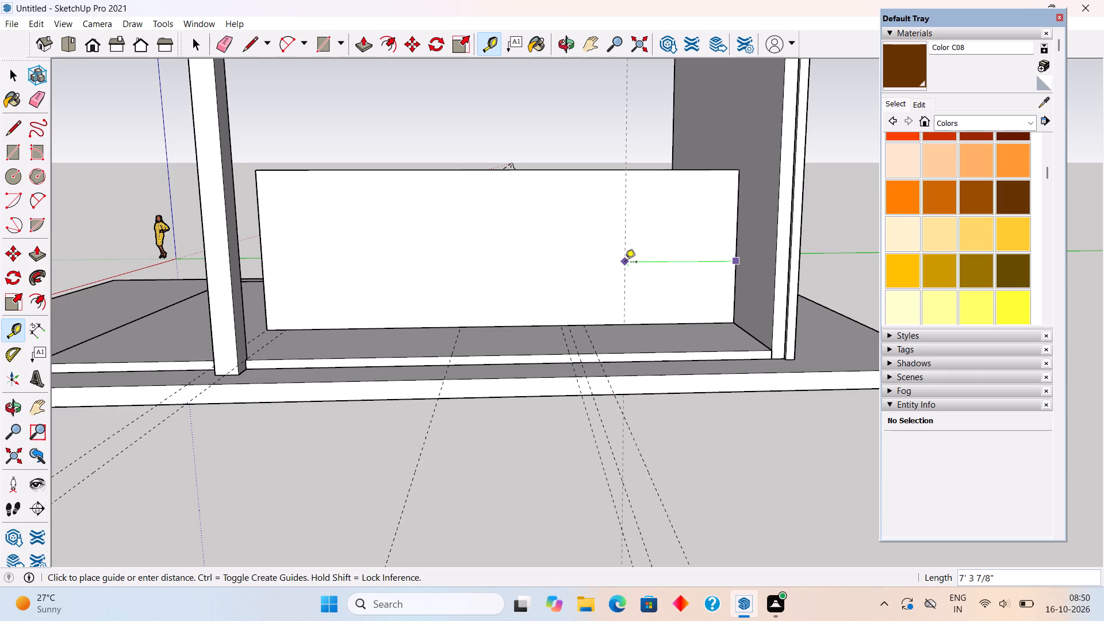
middle_click_drag(641, 285, 811, 384)
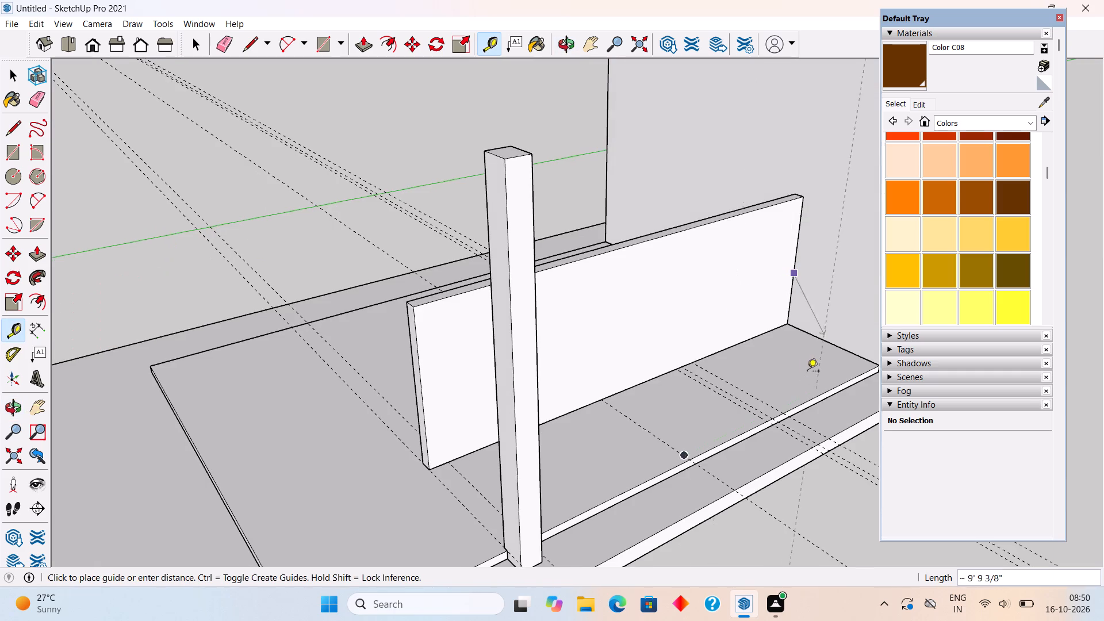
scroll(798, 346, "up", 3)
scroll(798, 339, "down", 9)
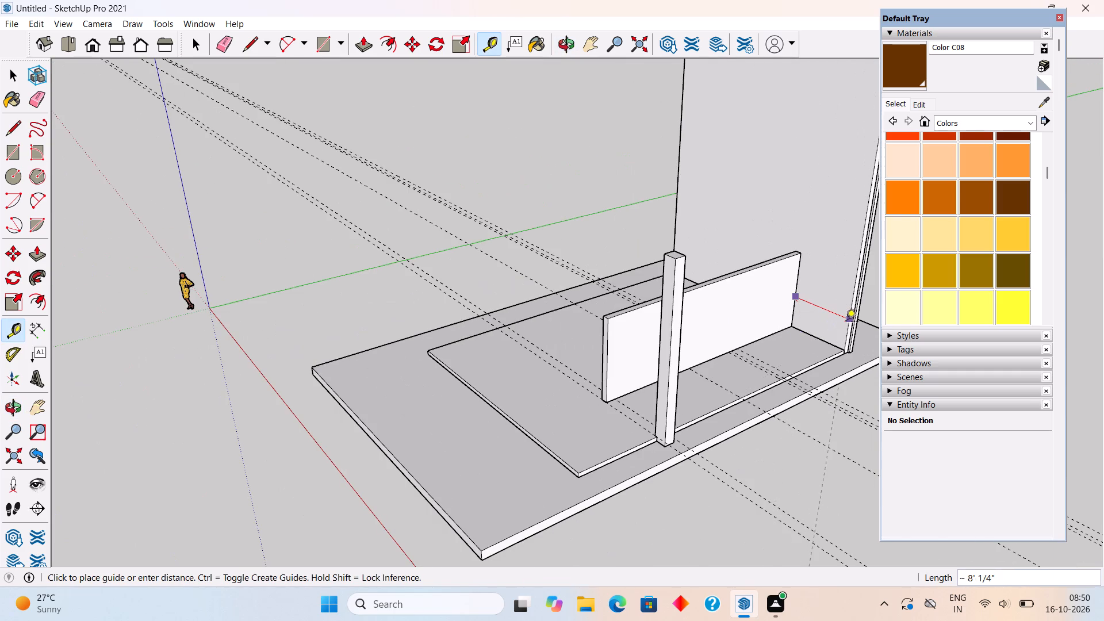
scroll(846, 323, "up", 10)
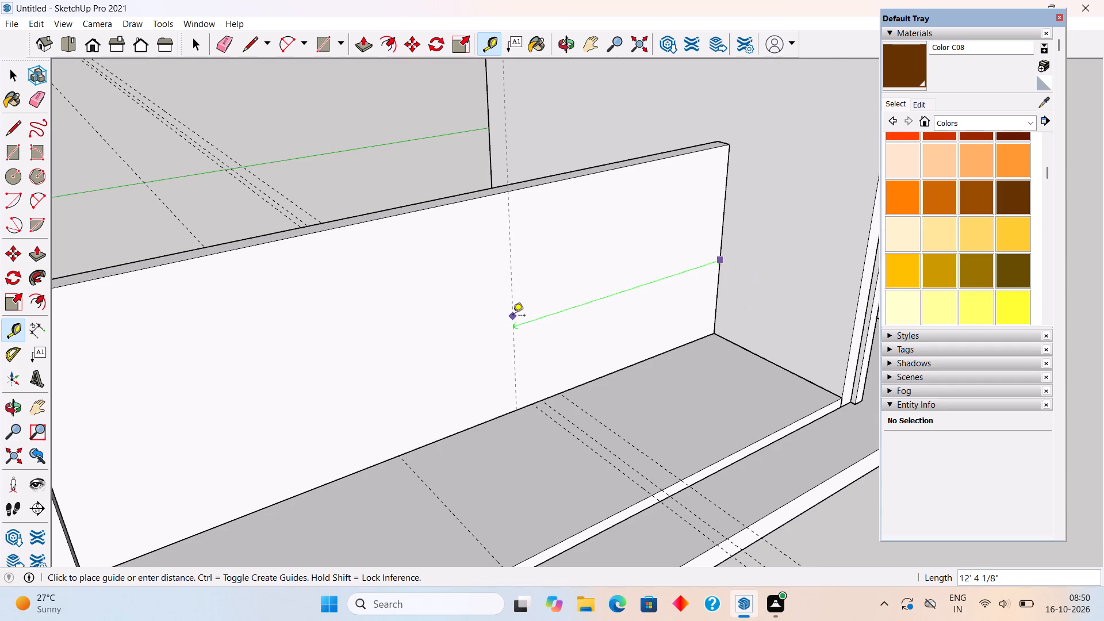
left_click(558, 392)
key("space")
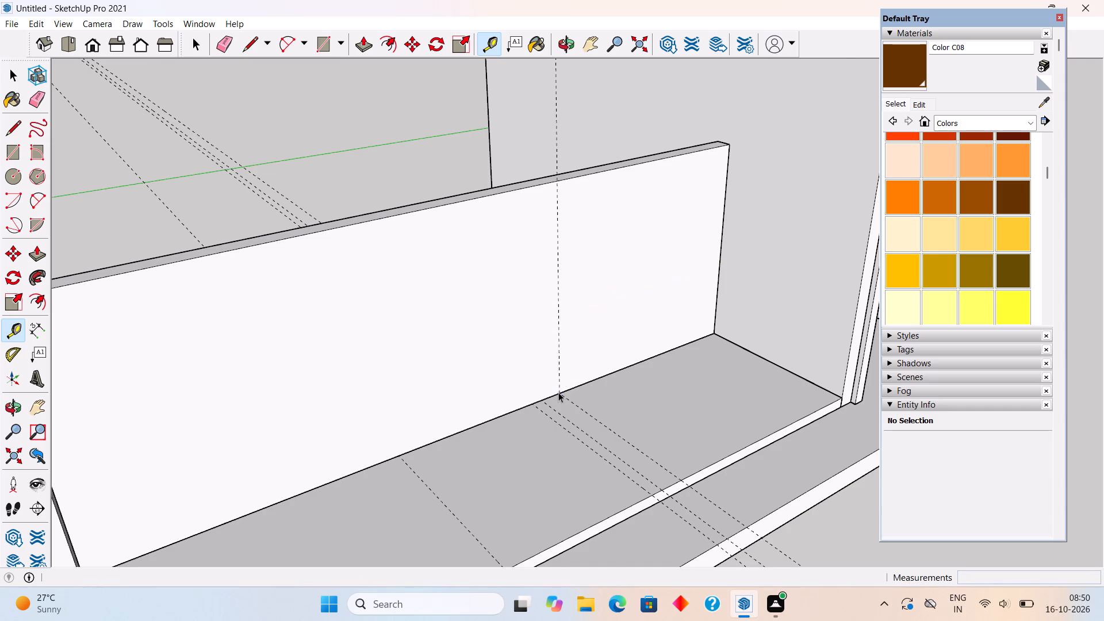
Examine the long inner wall's front face, its free end beside the corner pillar and the floor guides below it.
scroll(558, 392, "down", 6)
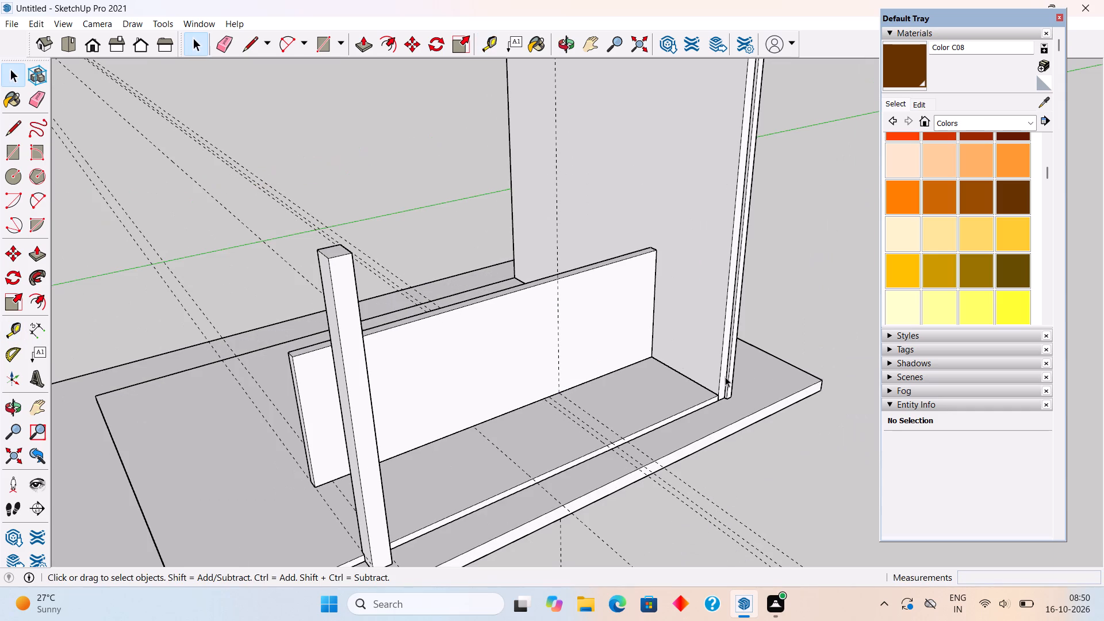
scroll(645, 320, "down", 8)
scroll(510, 374, "up", 10)
middle_click_drag(470, 351, 384, 338)
scroll(378, 317, "up", 2)
scroll(378, 306, "down", 5)
middle_click_drag(321, 309, 166, 213)
scroll(165, 214, "up", 3)
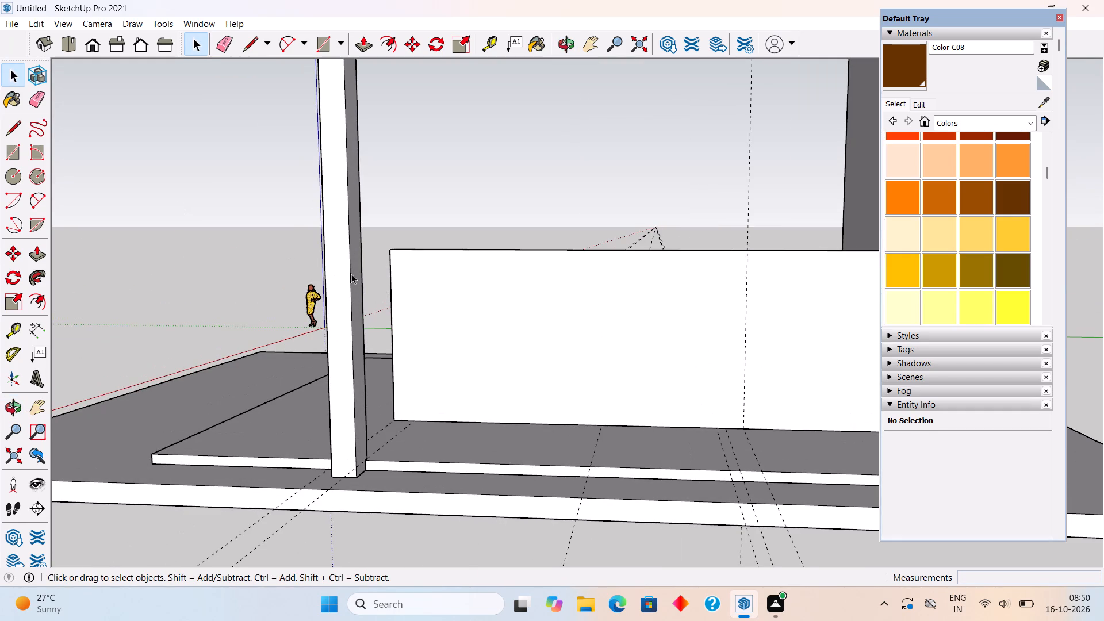
middle_click_drag(640, 309, 634, 317)
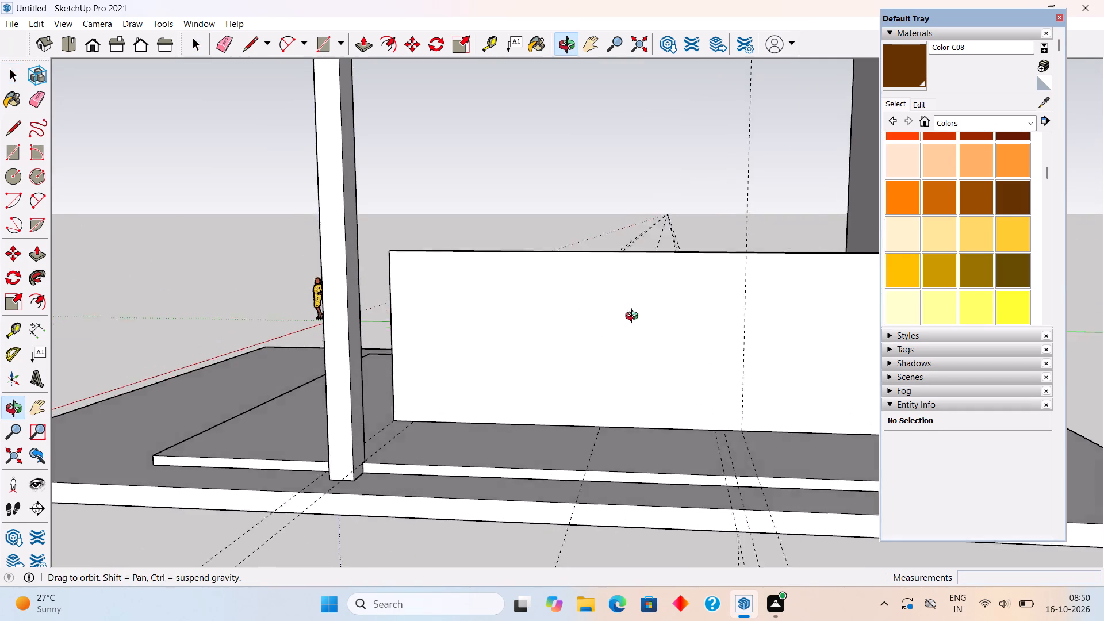
middle_click_drag(634, 317, 683, 355)
scroll(448, 343, "up", 2)
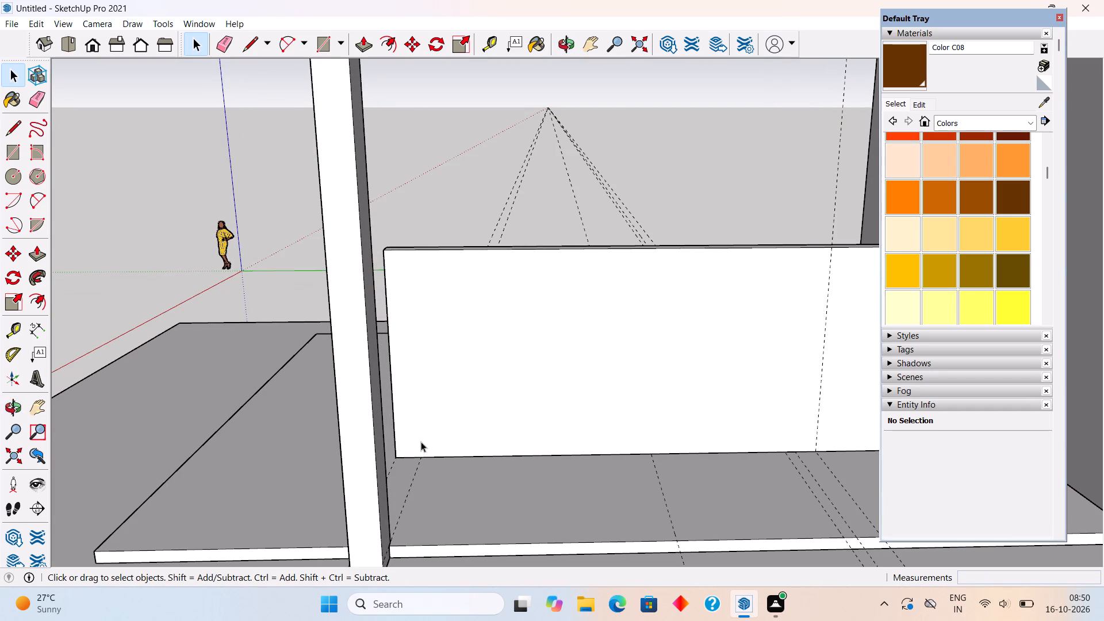
Place a vertical guide on the long inner wall's front face, about 1' 2 3/8" from its free end, aligned with the floor guide.
key("t")
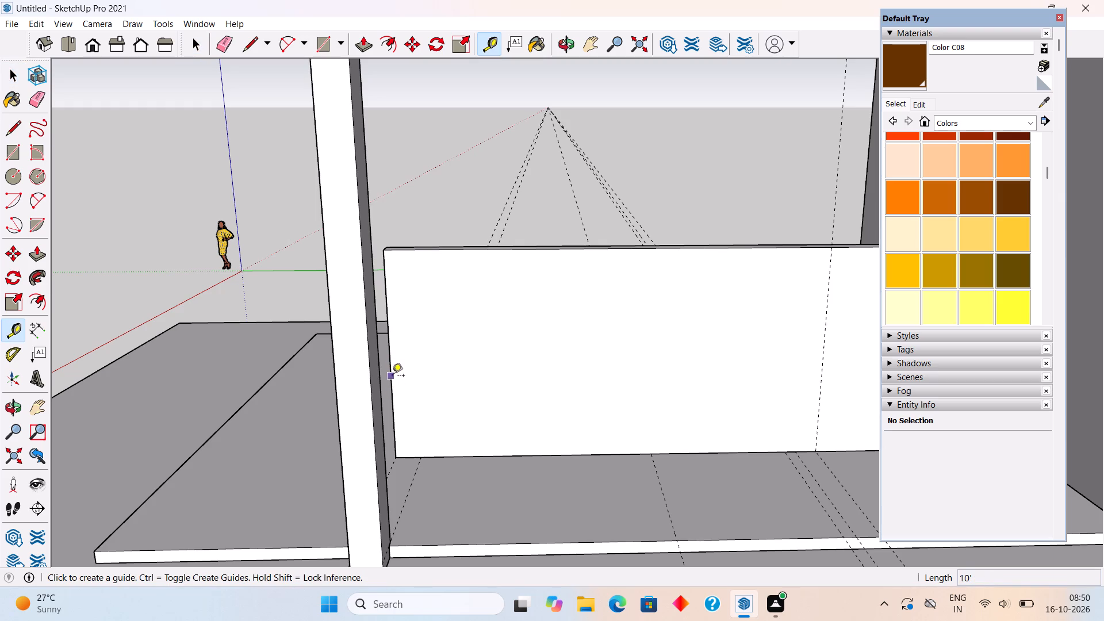
left_click(392, 377)
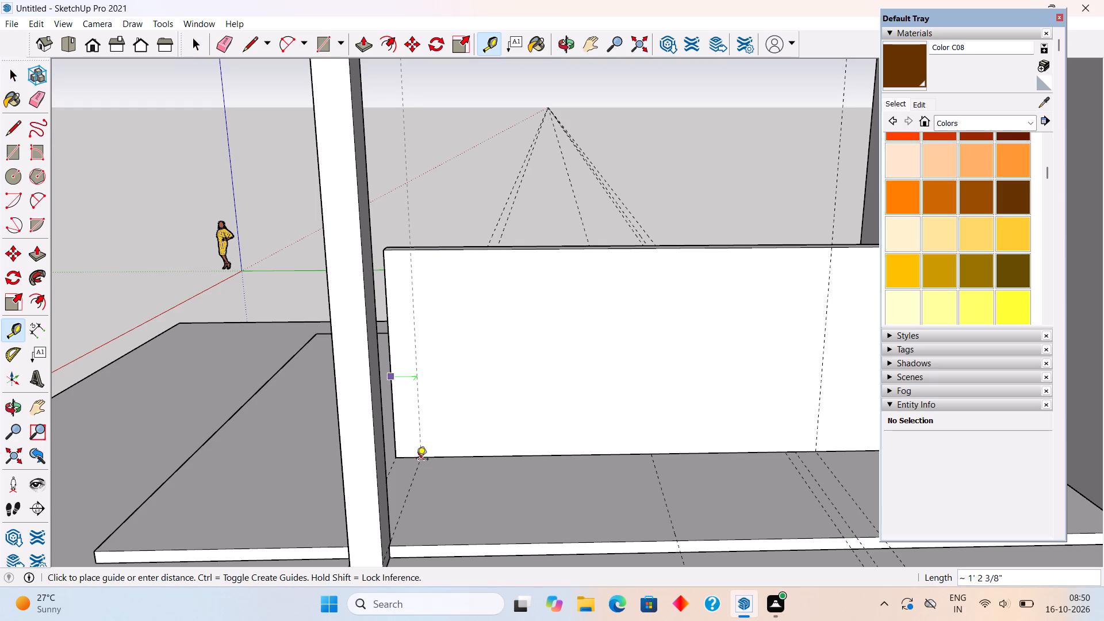
left_click(416, 460)
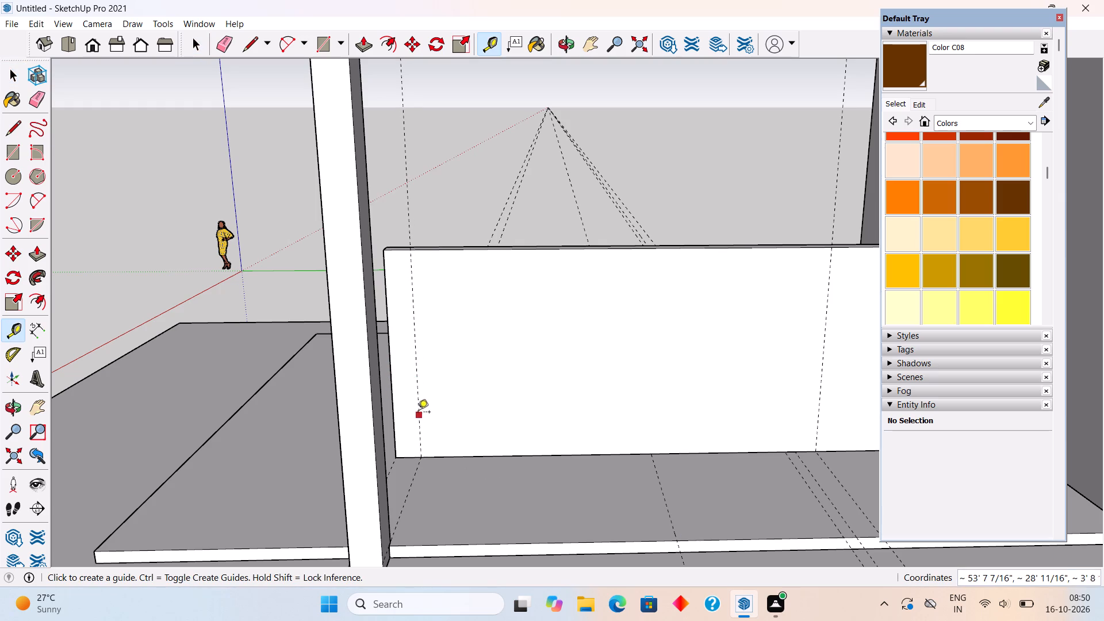
Add two more vertical guides toward the tall side wall, spaced 4' and then a further 1.2' from the last guide.
left_click(417, 409)
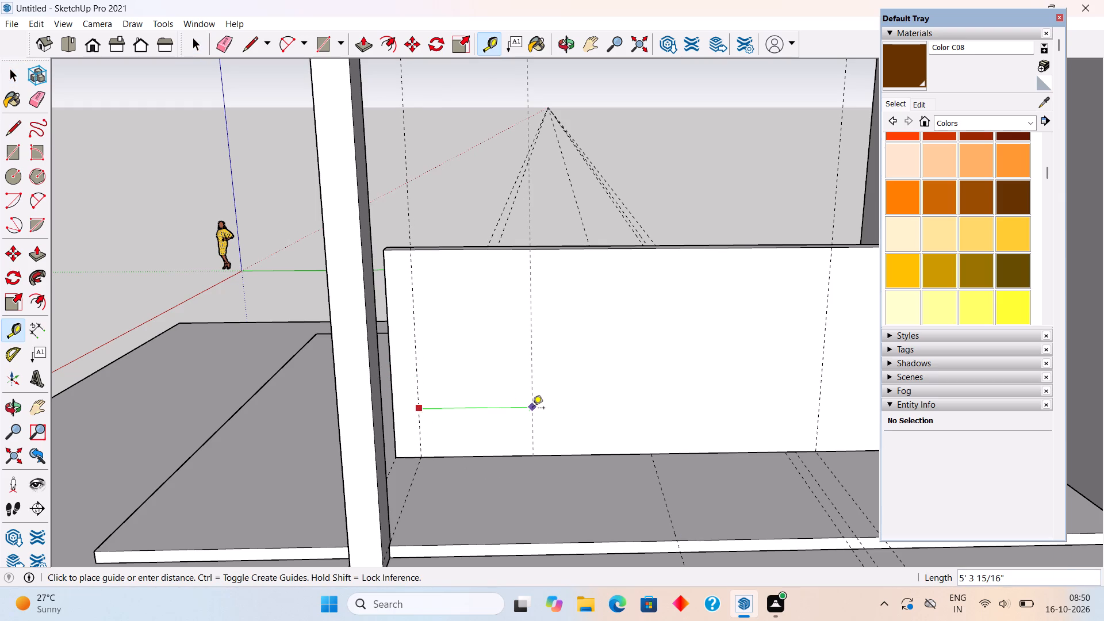
type("4'")
key("Return")
left_click(503, 384)
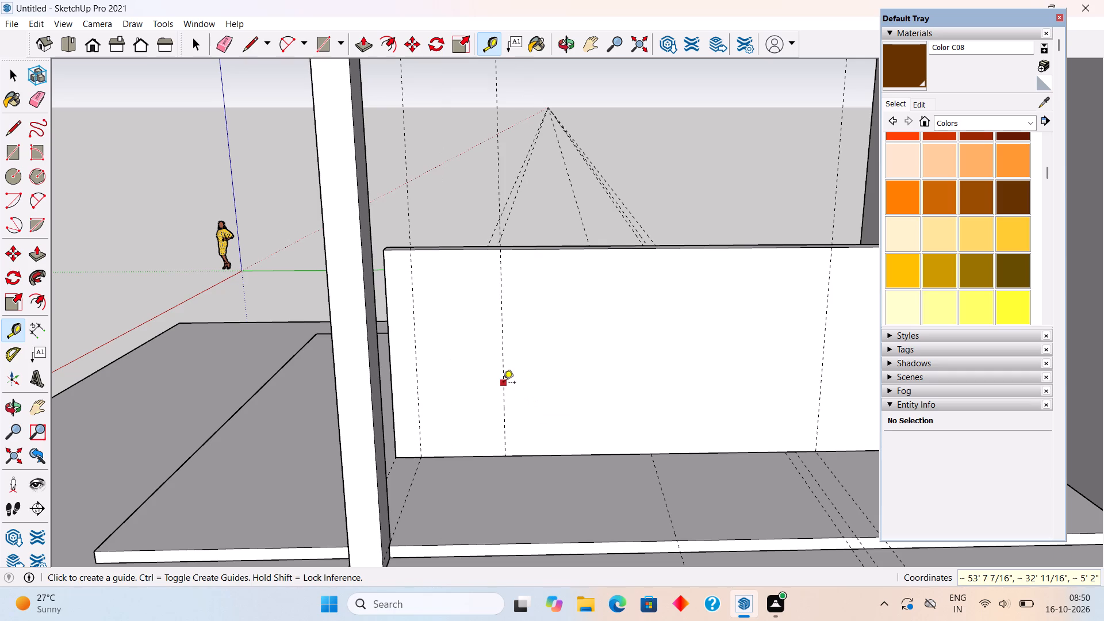
type("1.2'")
key("Return")
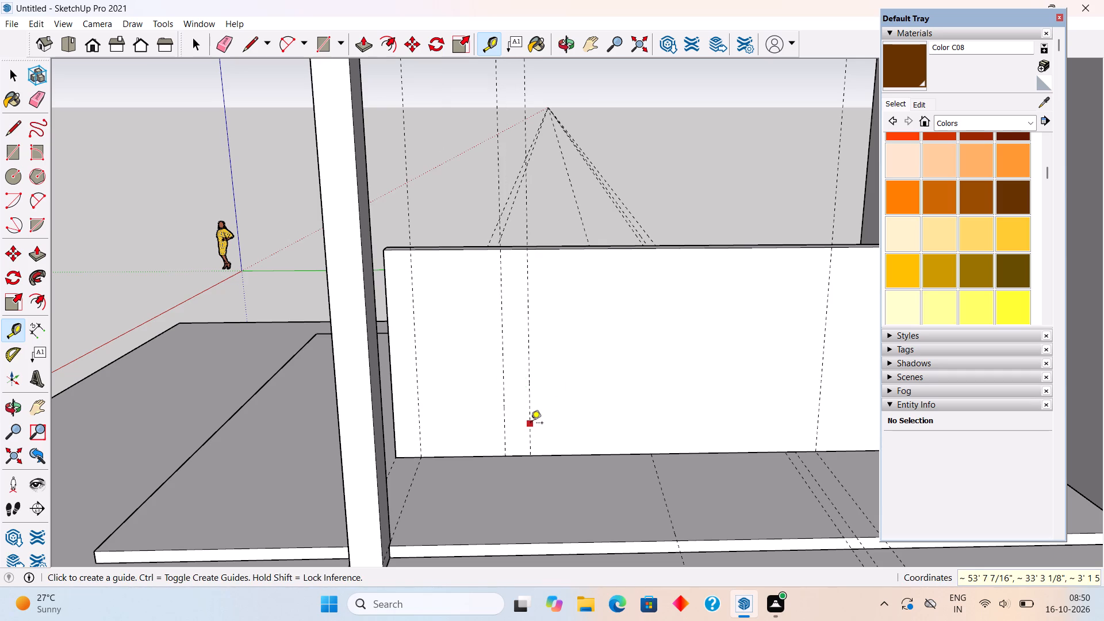
Continue the vertical guides along the wall face with one 3' farther on and another 6' beyond that.
left_click(531, 424)
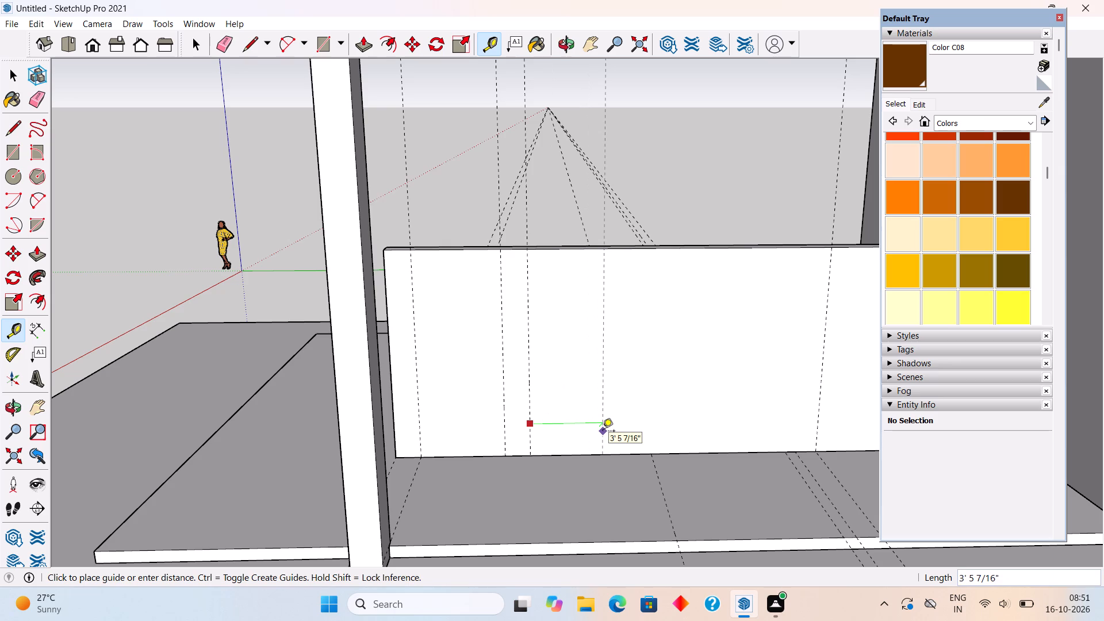
type("3'")
key("Return")
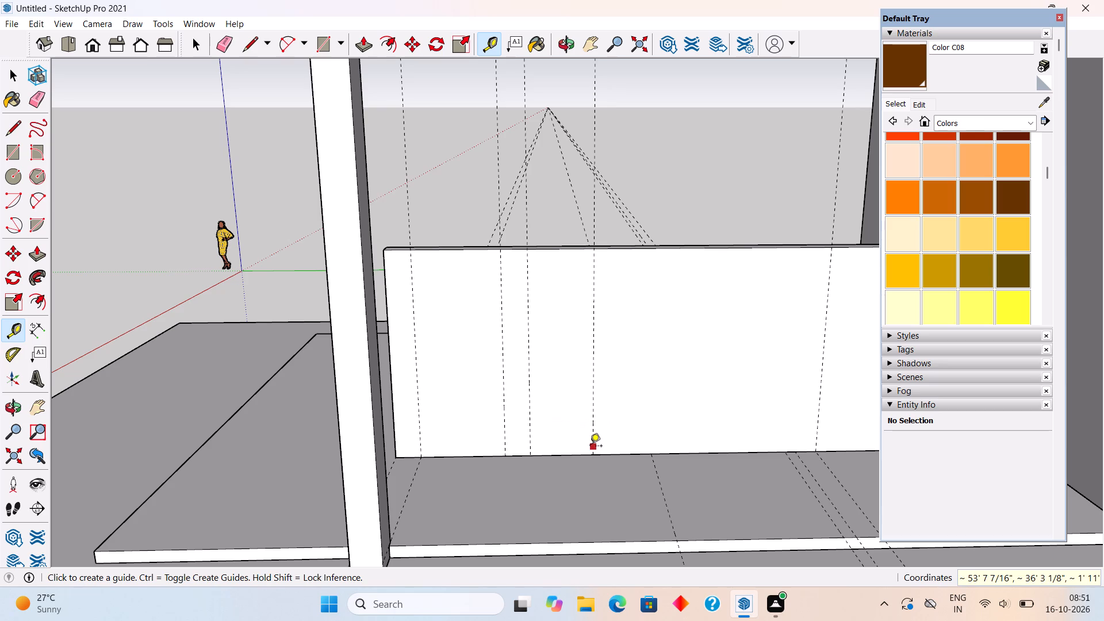
left_click(590, 447)
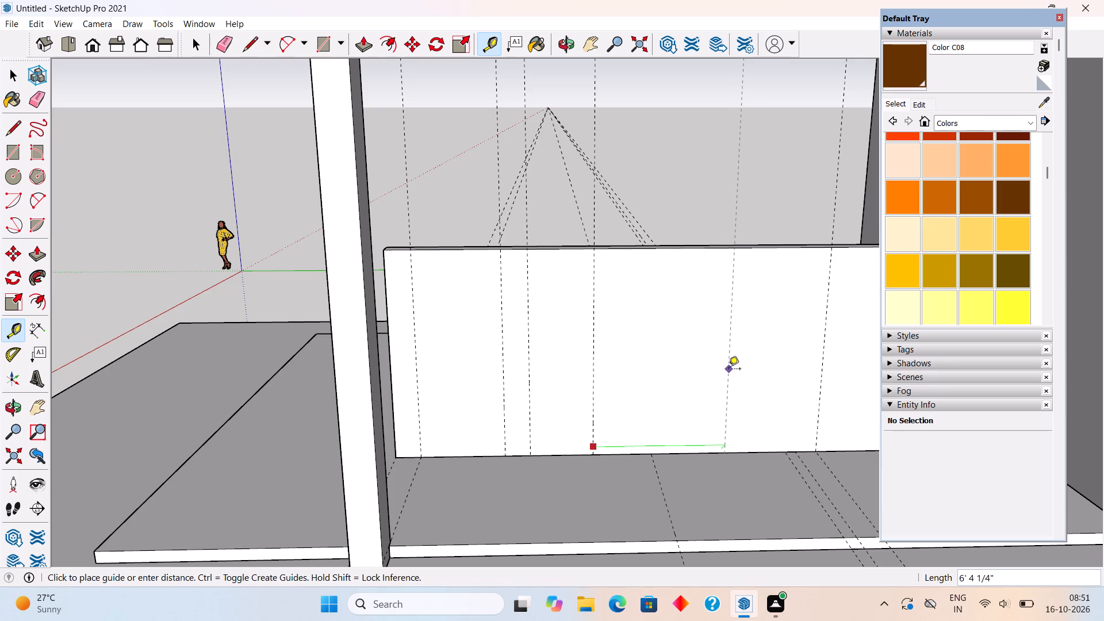
type("6'")
key("Return")
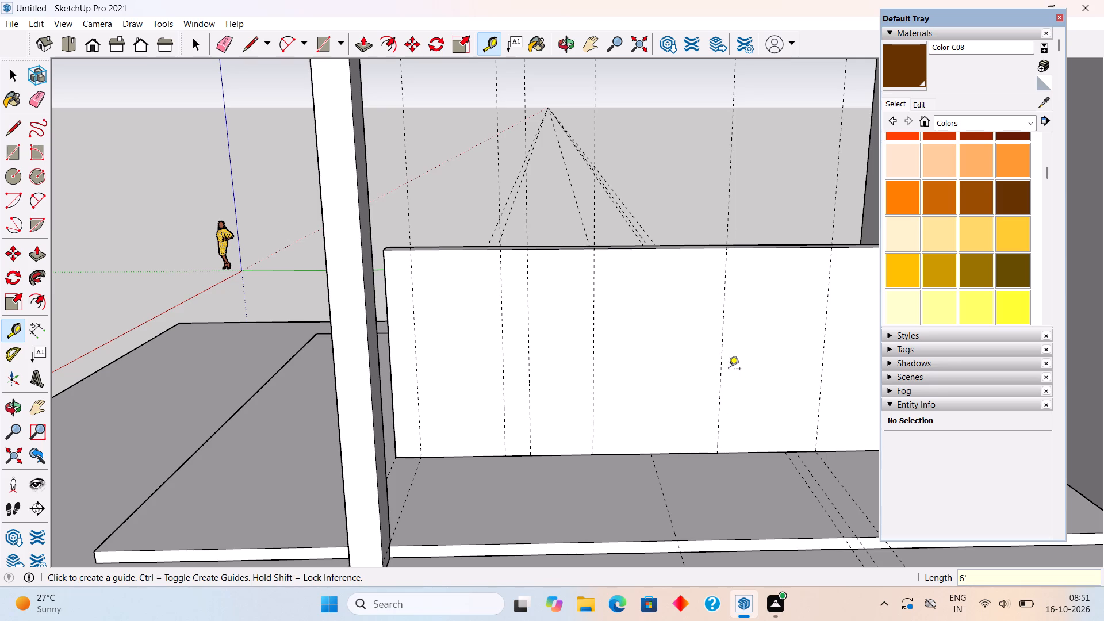
Add two more vertical guides toward the tall side wall, one 1' beyond the last guide and another 3' beyond that.
scroll(690, 378, "down", 6)
scroll(641, 382, "down", 6)
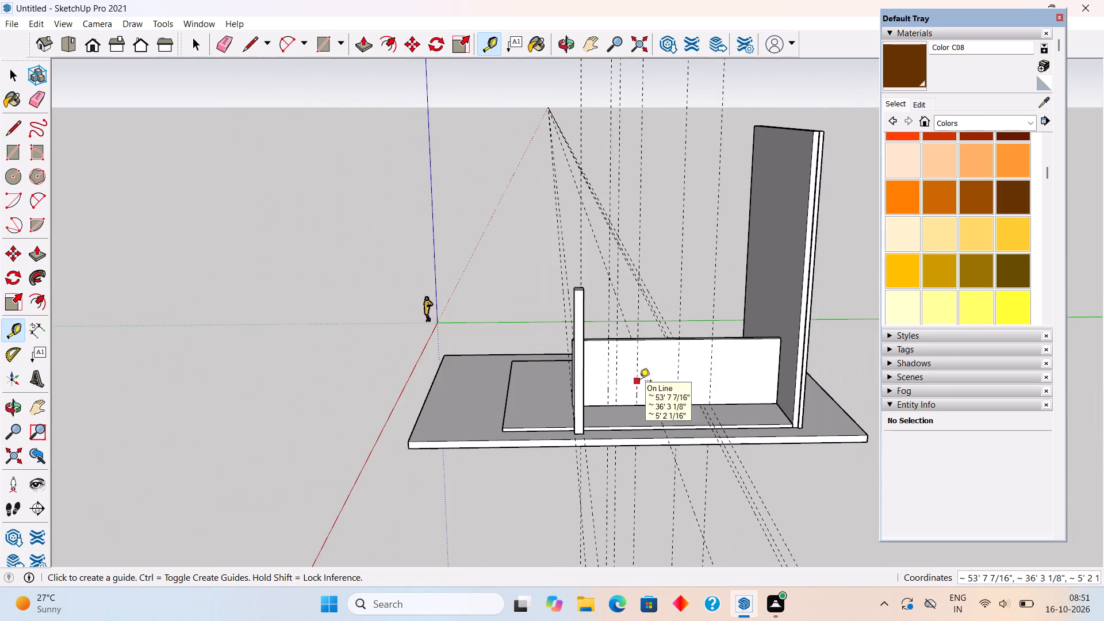
scroll(804, 347, "up", 11)
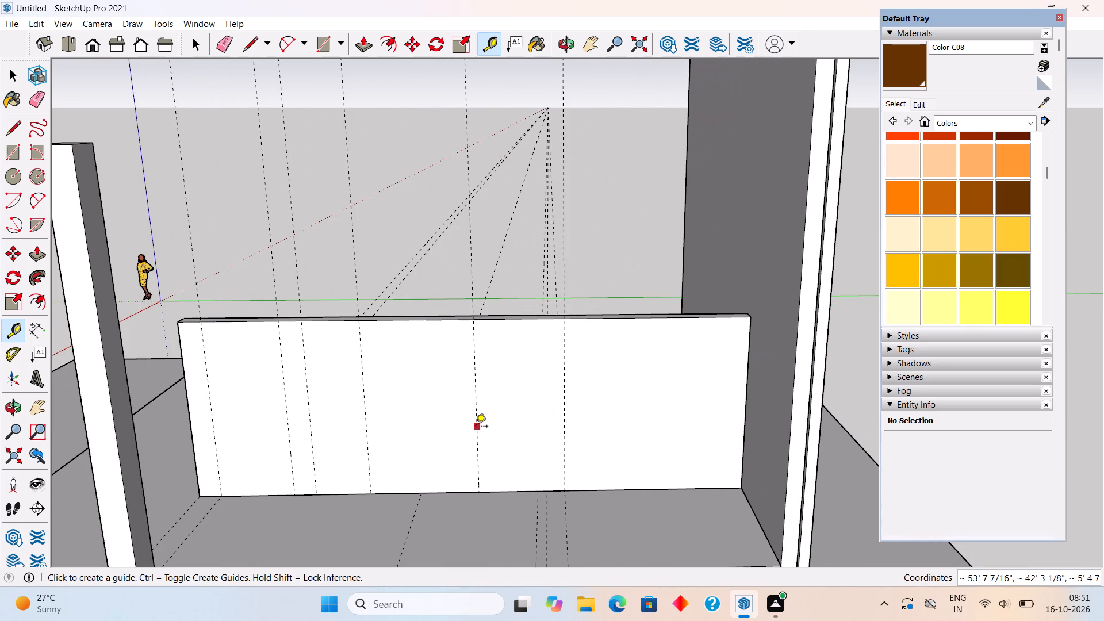
left_click(476, 427)
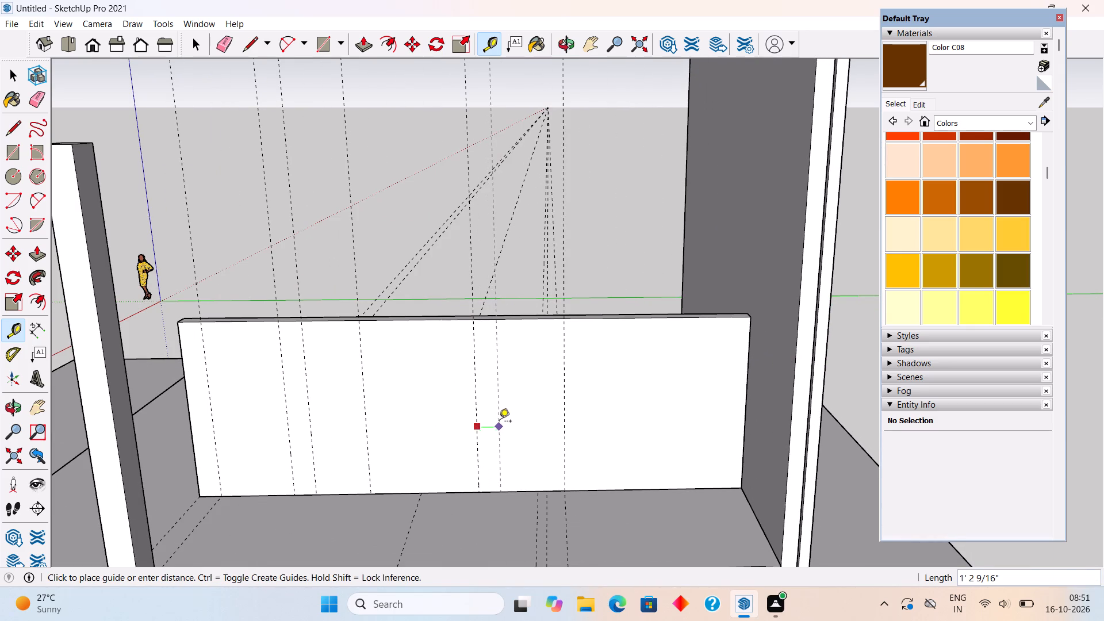
type("1'")
key("Return")
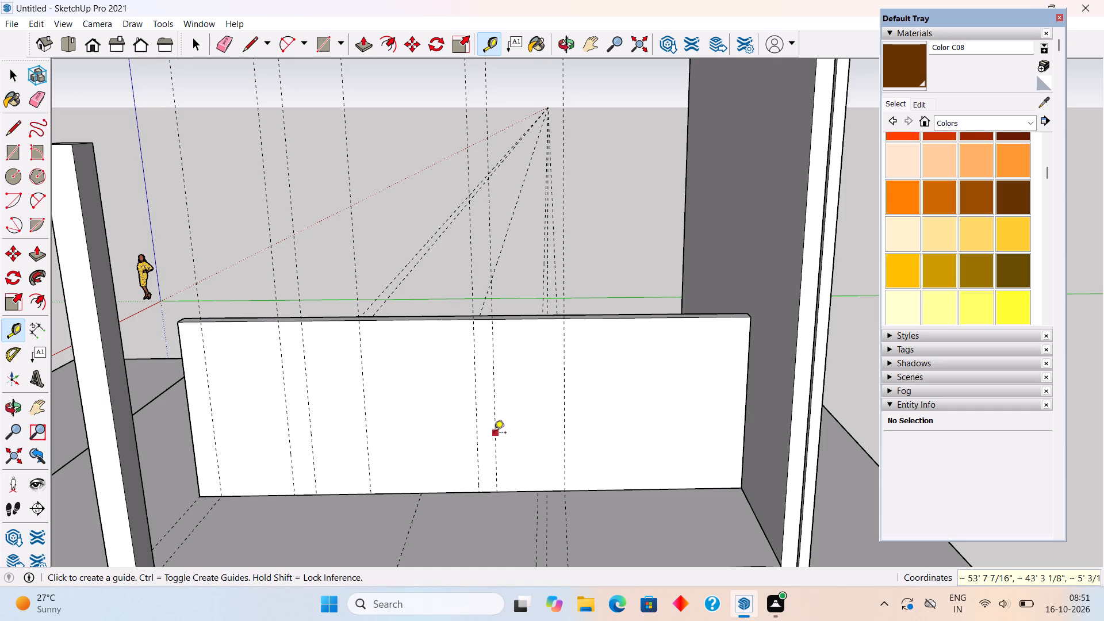
left_click(494, 434)
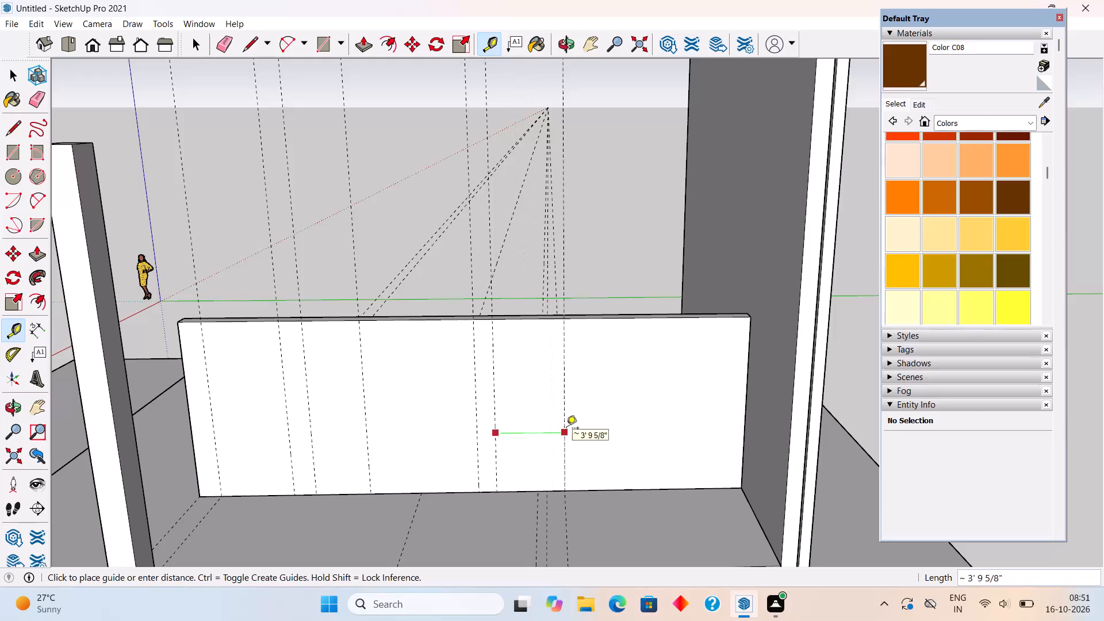
type("3'")
key("Return")
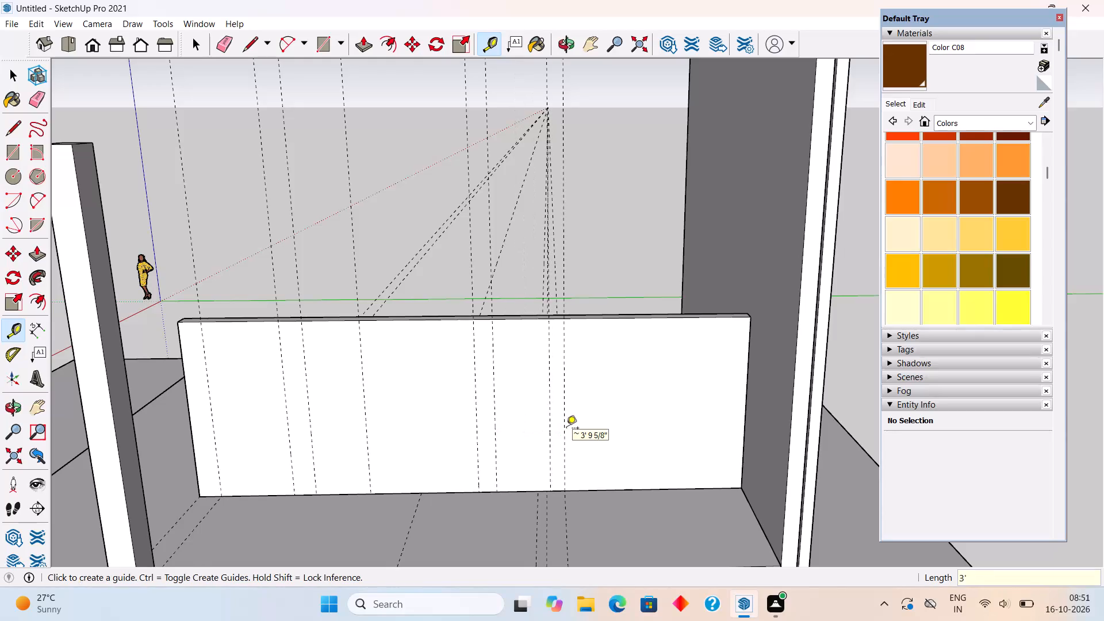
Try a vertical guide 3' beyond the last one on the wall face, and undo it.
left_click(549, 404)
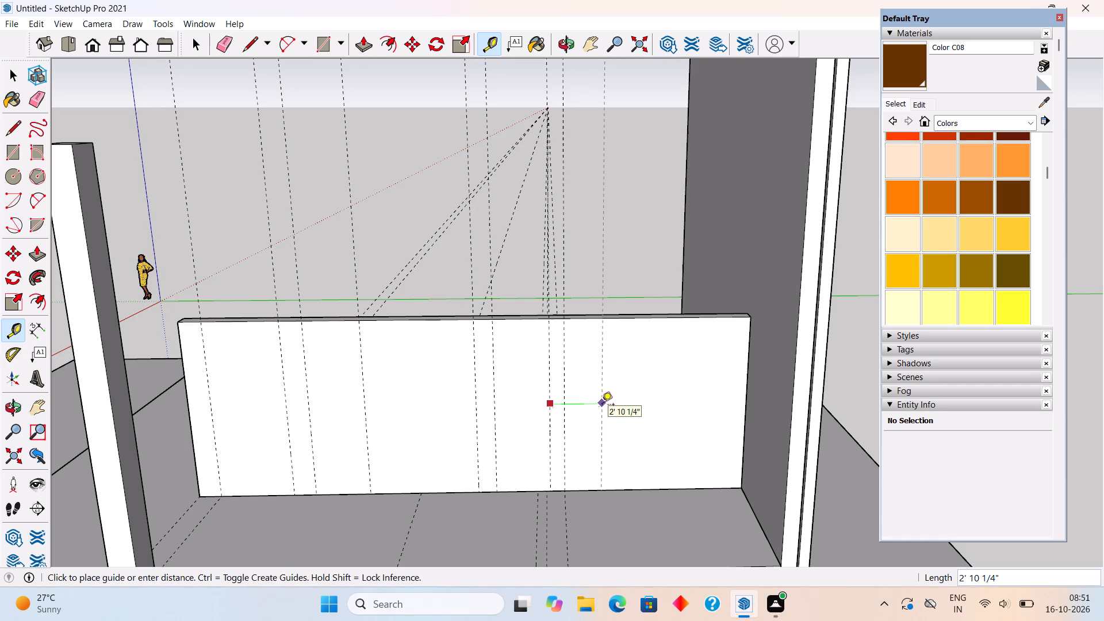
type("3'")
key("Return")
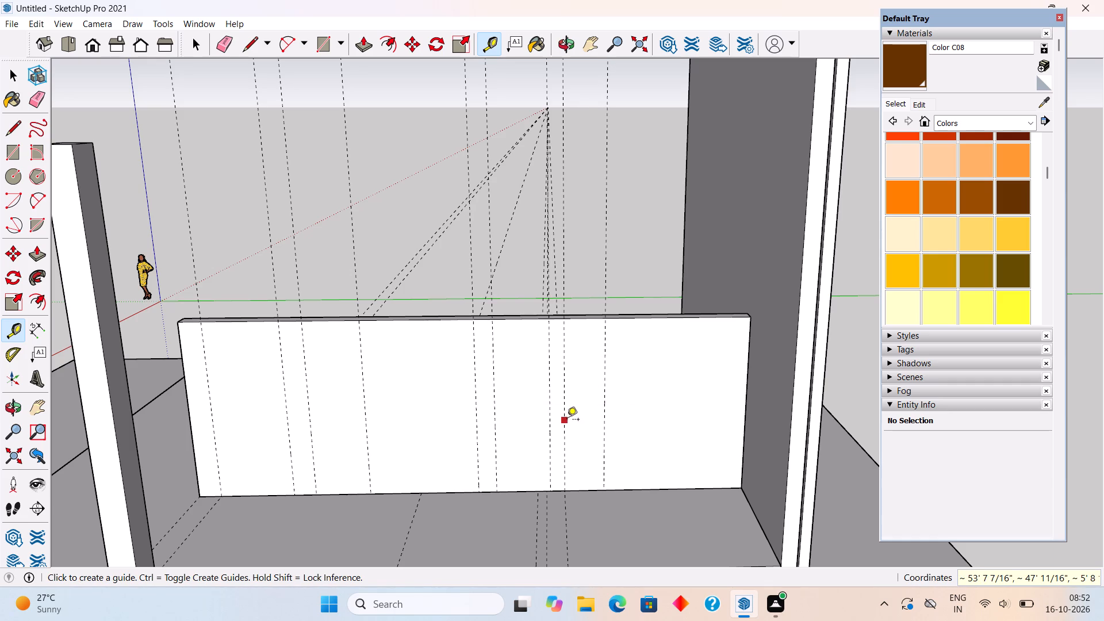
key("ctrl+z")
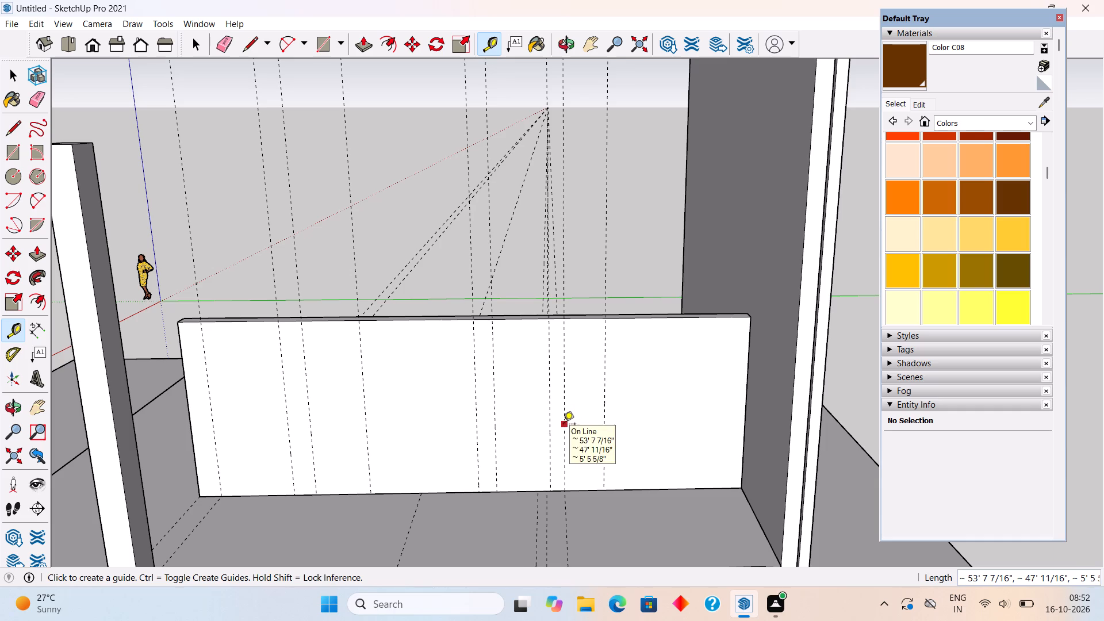
Place a vertical guide 2.5' beyond the last one on the wall face and another 6' farther toward the tall side wall.
left_click(550, 436)
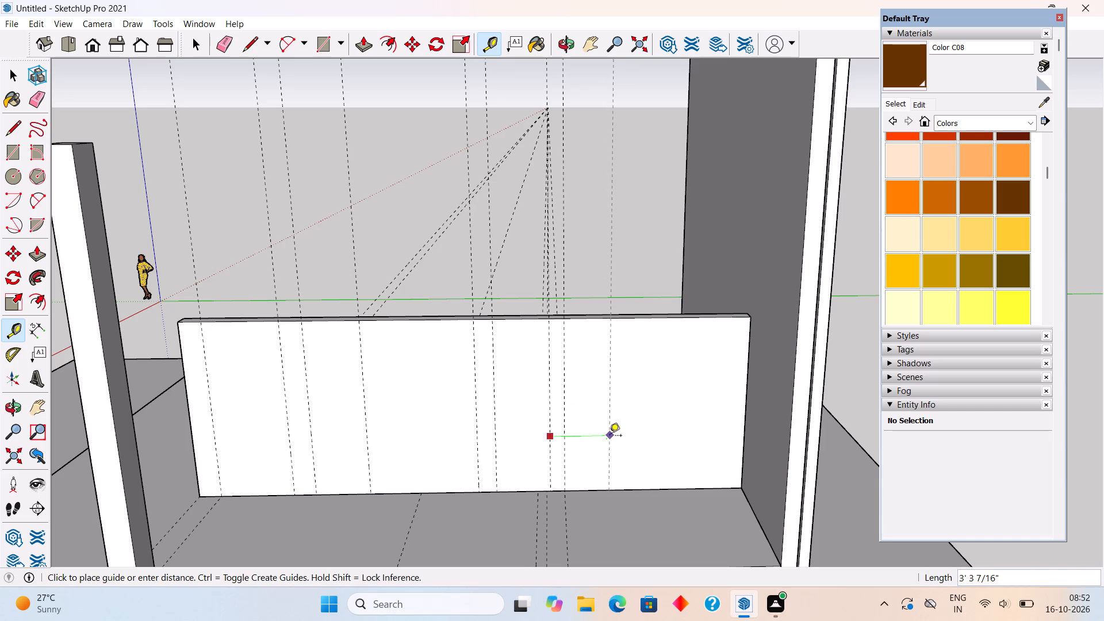
type("2.5'")
key("Return")
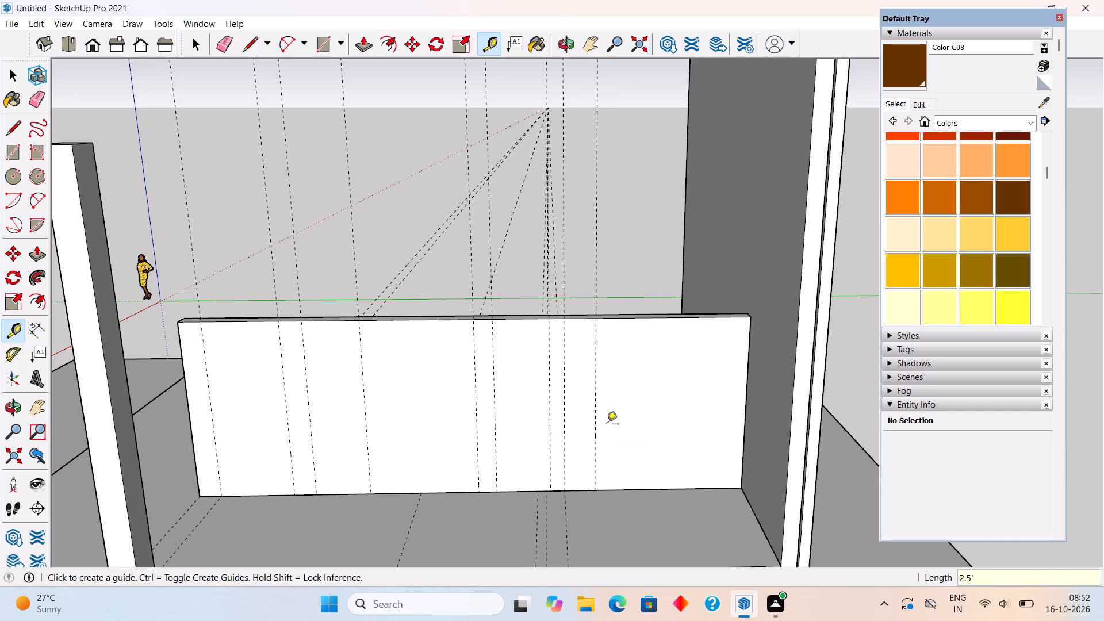
left_click(599, 412)
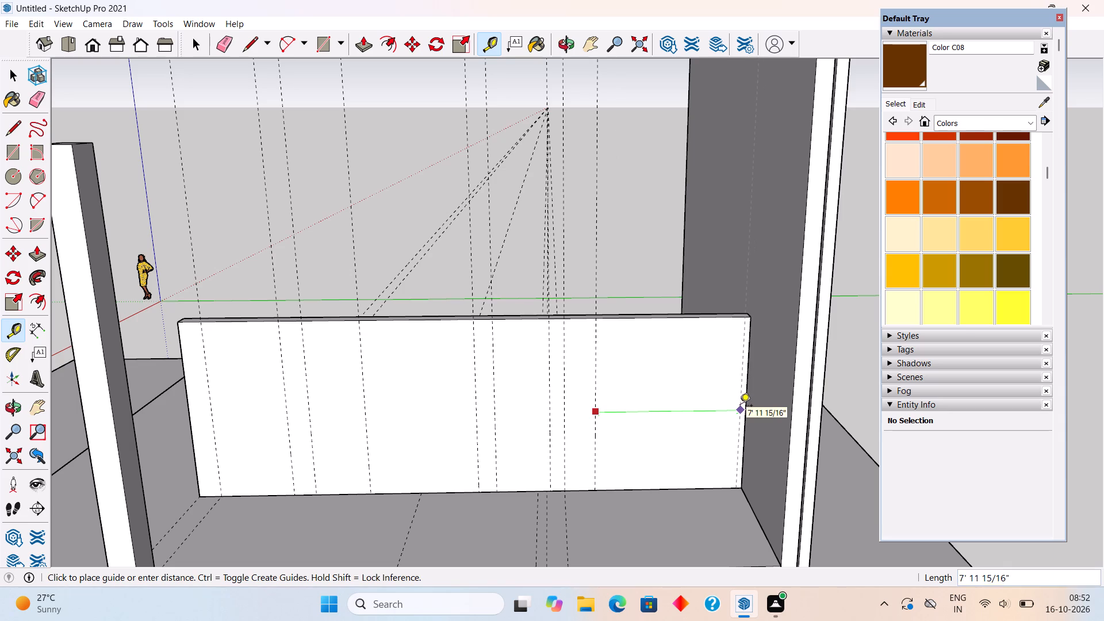
type("6'")
key("Return")
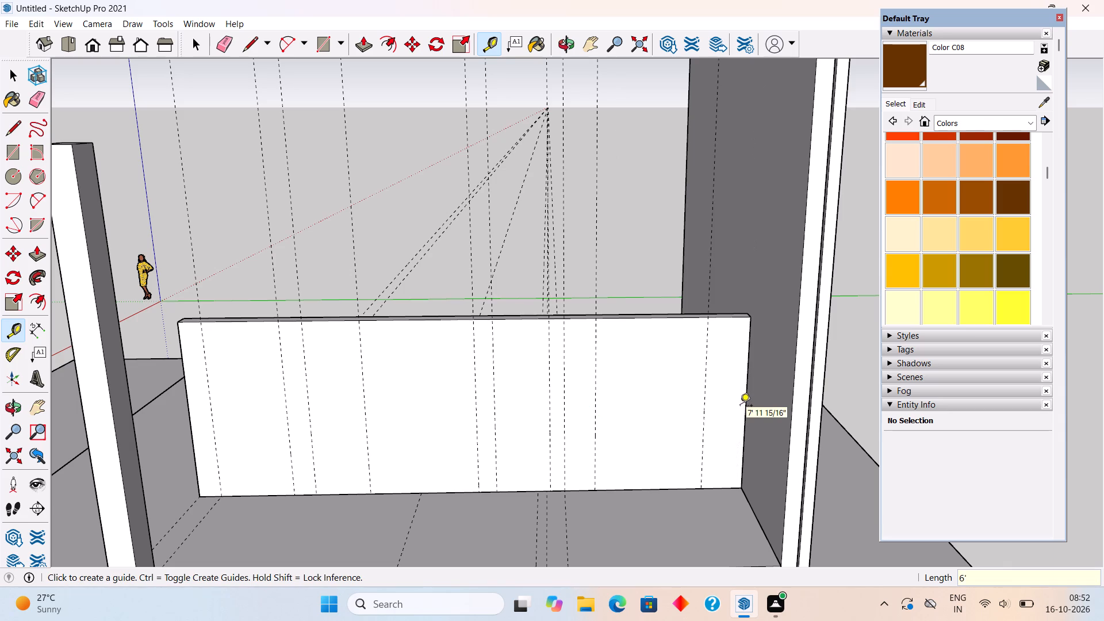
Delete the earlier vertical guide set 10' from the wall's end edge nearest the tall side wall.
scroll(709, 490, "down", 7)
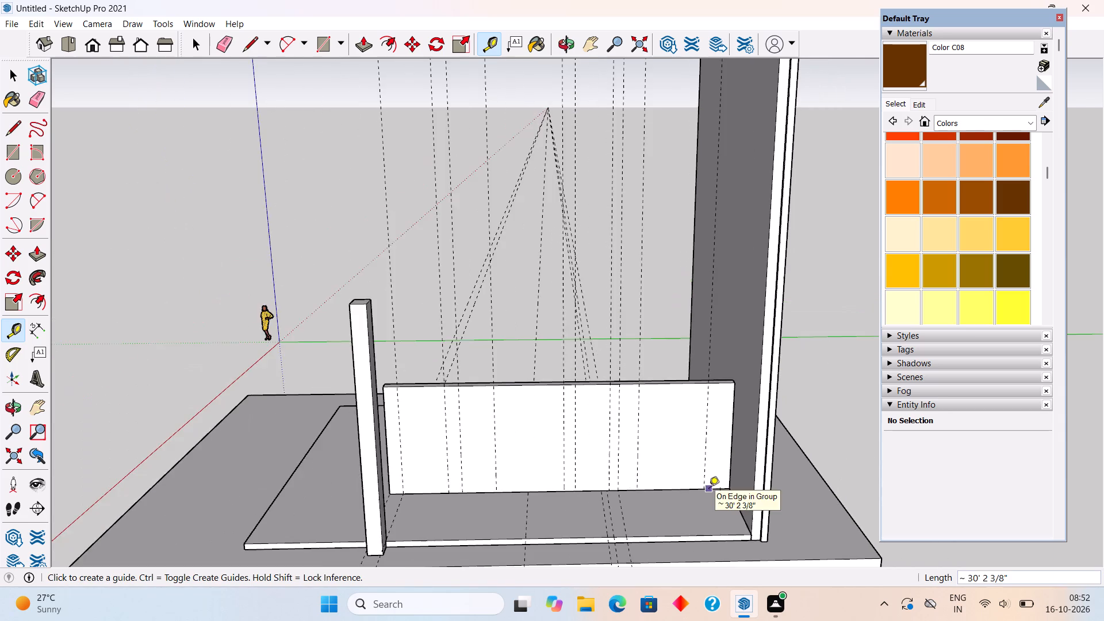
scroll(594, 361, "down", 4)
scroll(593, 491, "up", 8)
middle_click_drag(604, 470, 630, 453)
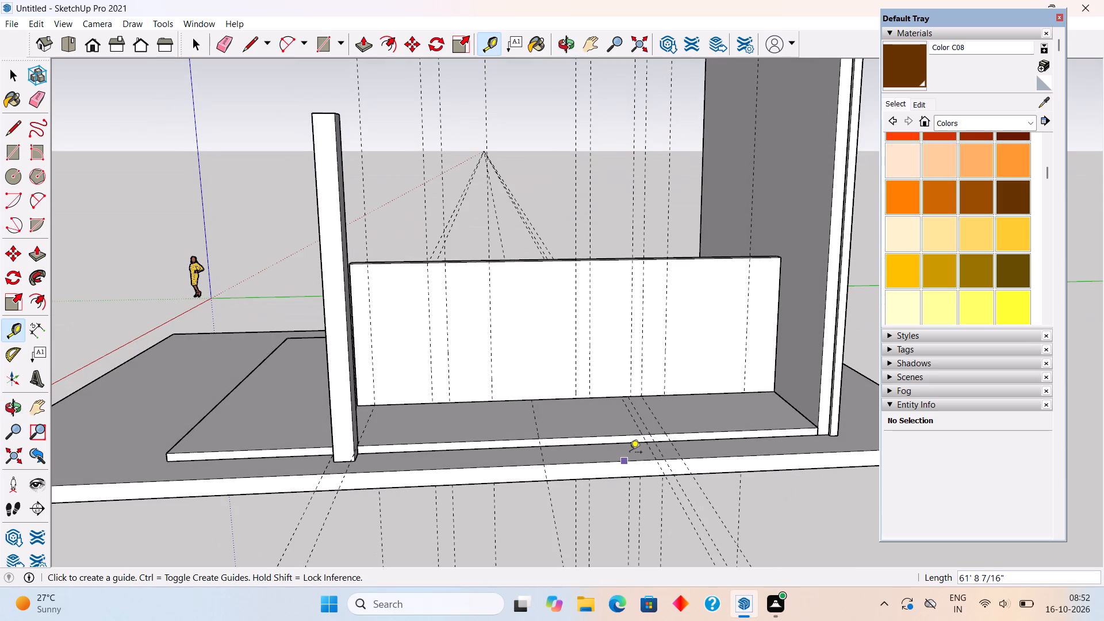
key("space")
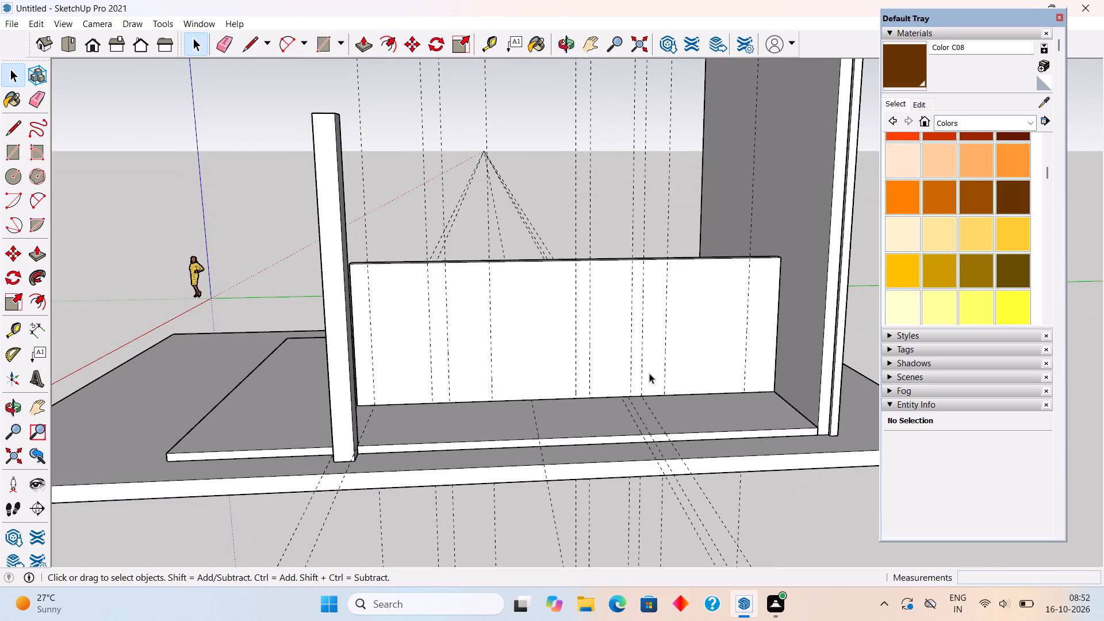
left_click(641, 384)
key("Delete")
Place a horizontal guide on the long inner wall's front face, 7' above its bottom edge.
scroll(641, 385, "down", 2)
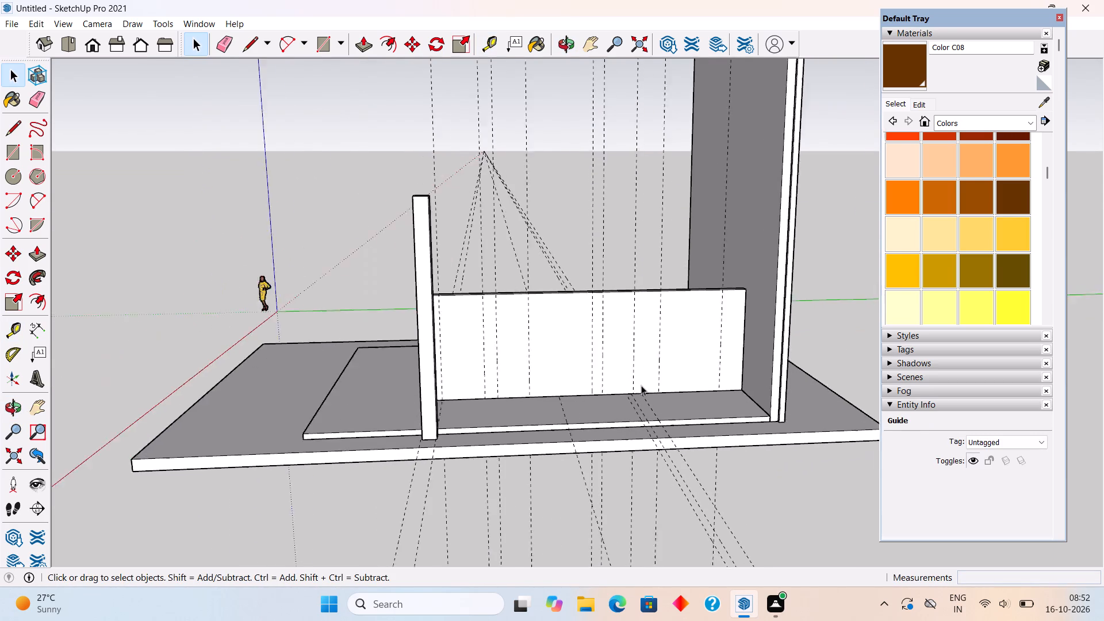
scroll(641, 385, "down", 5)
middle_click_drag(645, 401, 692, 429)
scroll(694, 431, "up", 2)
scroll(556, 342, "up", 5)
middle_click_drag(399, 406, 278, 402)
key("t")
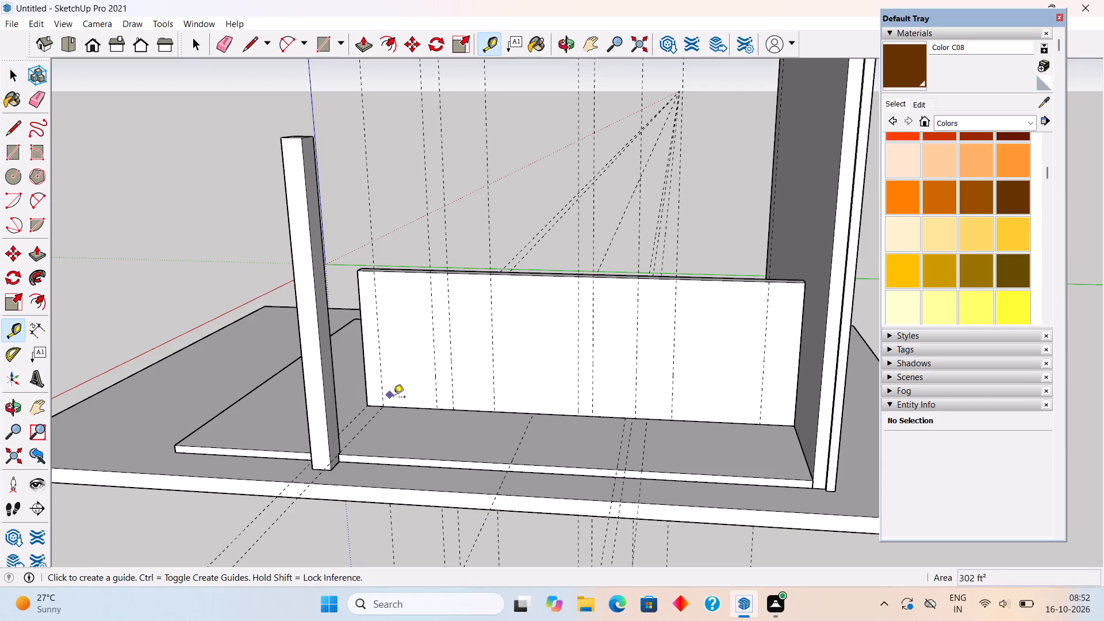
left_click(401, 408)
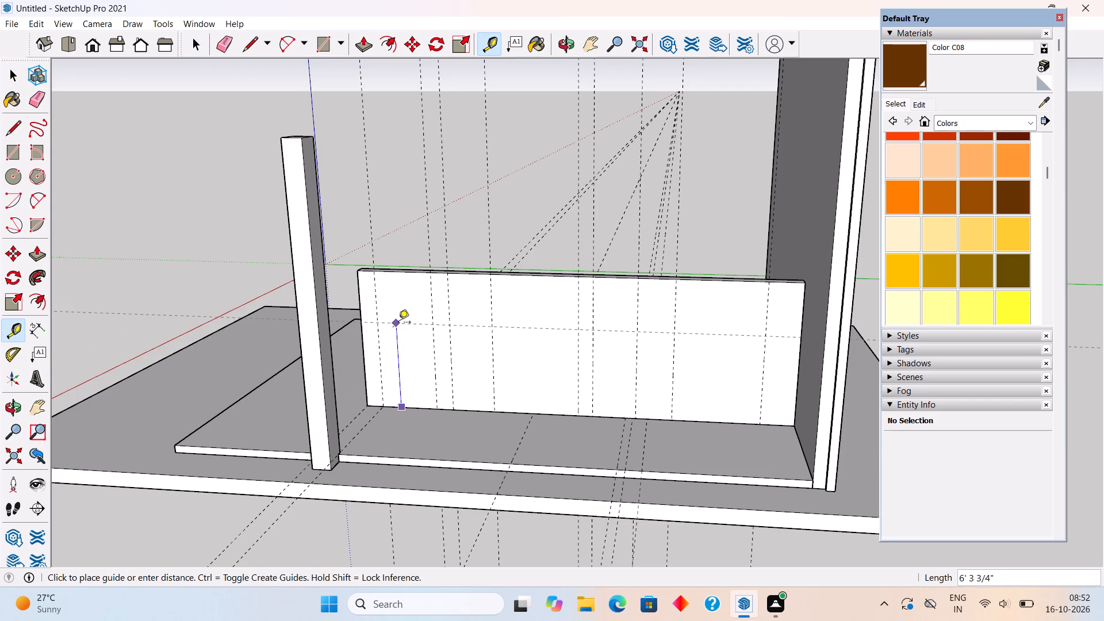
type("7'")
key("Return")
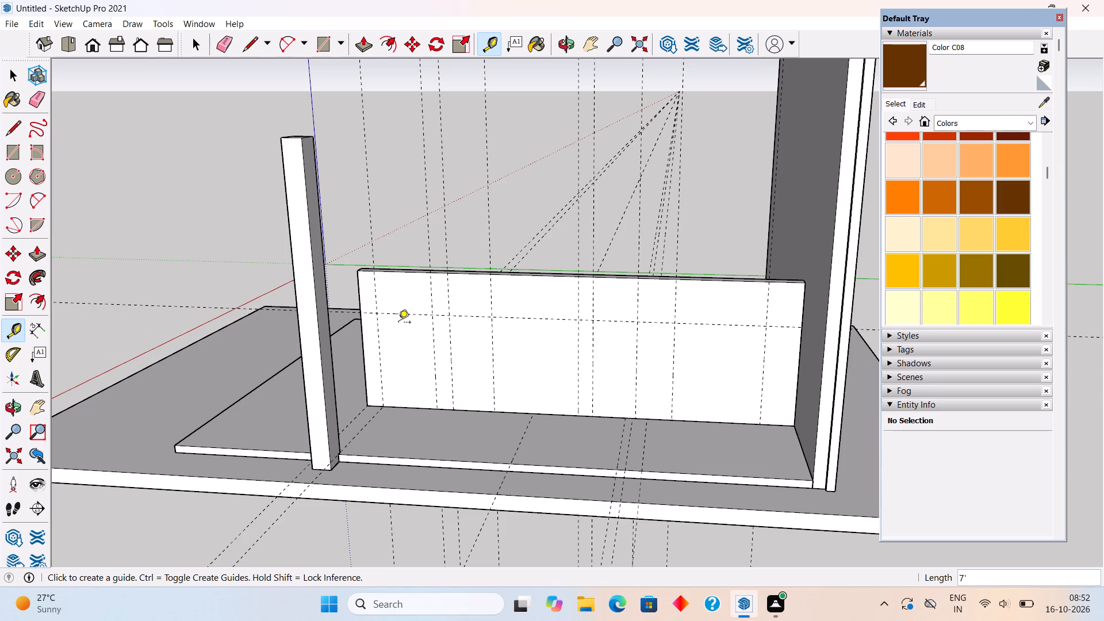
Add a parallel horizontal guide 9" above the 7' guide on the wall face.
left_click(552, 317)
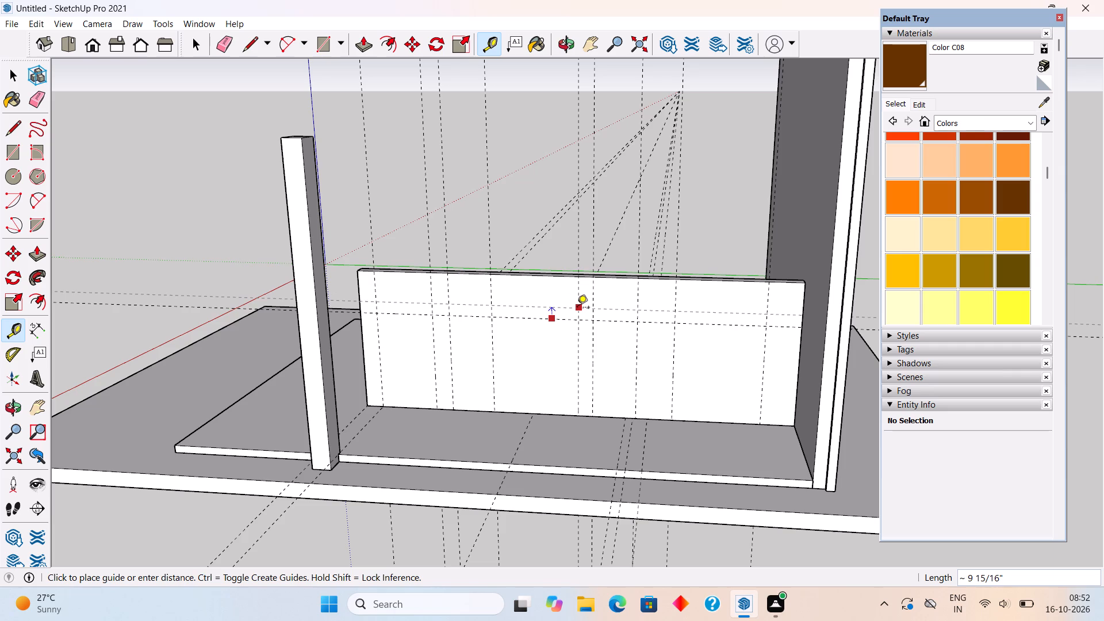
type("9\"")
key("Return")
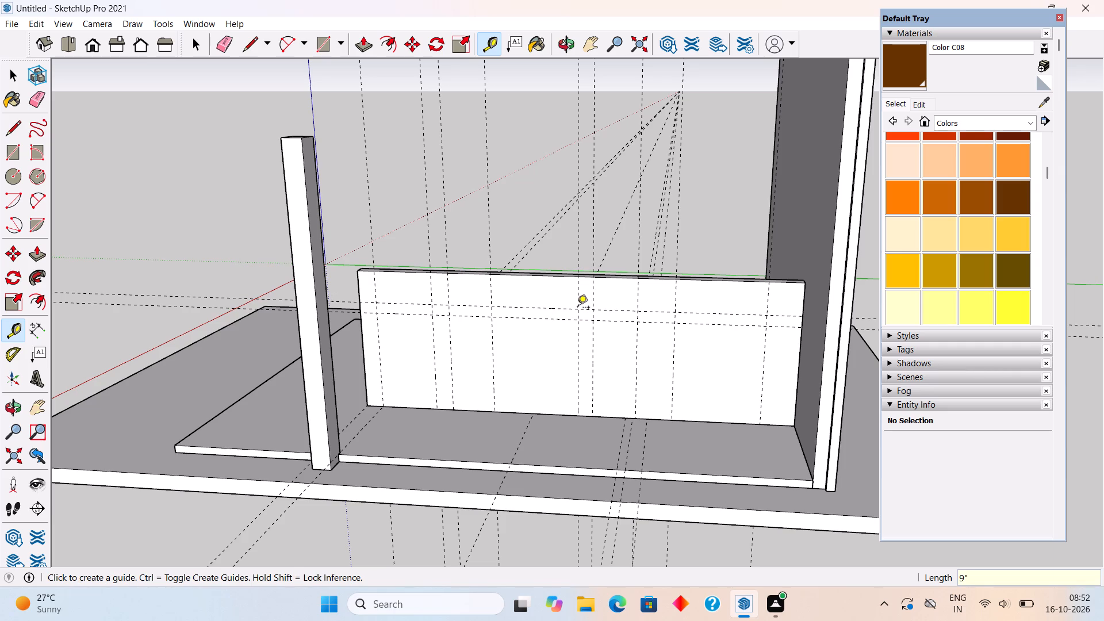
Place another horizontal guide on the wall face, 3' above its bottom edge.
left_click(551, 413)
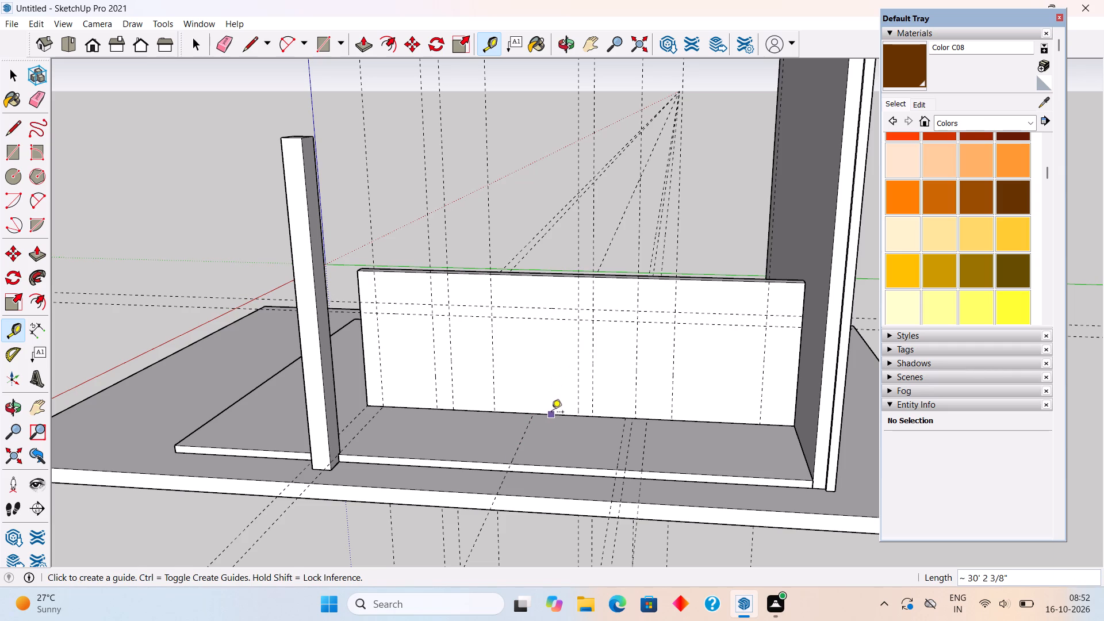
type("3'")
key("Return")
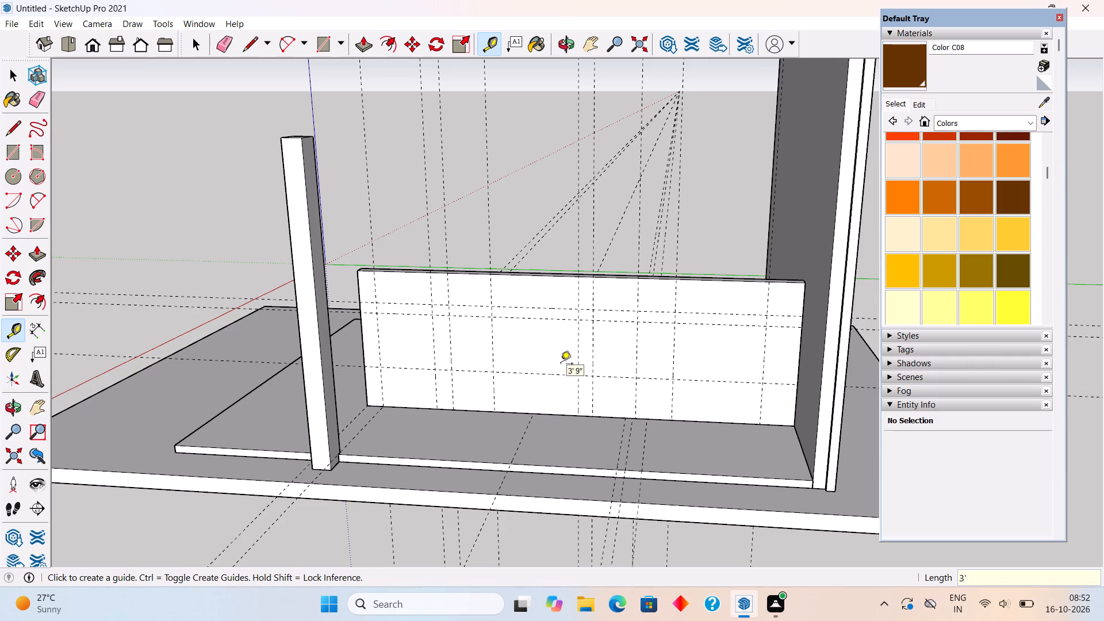
key("space")
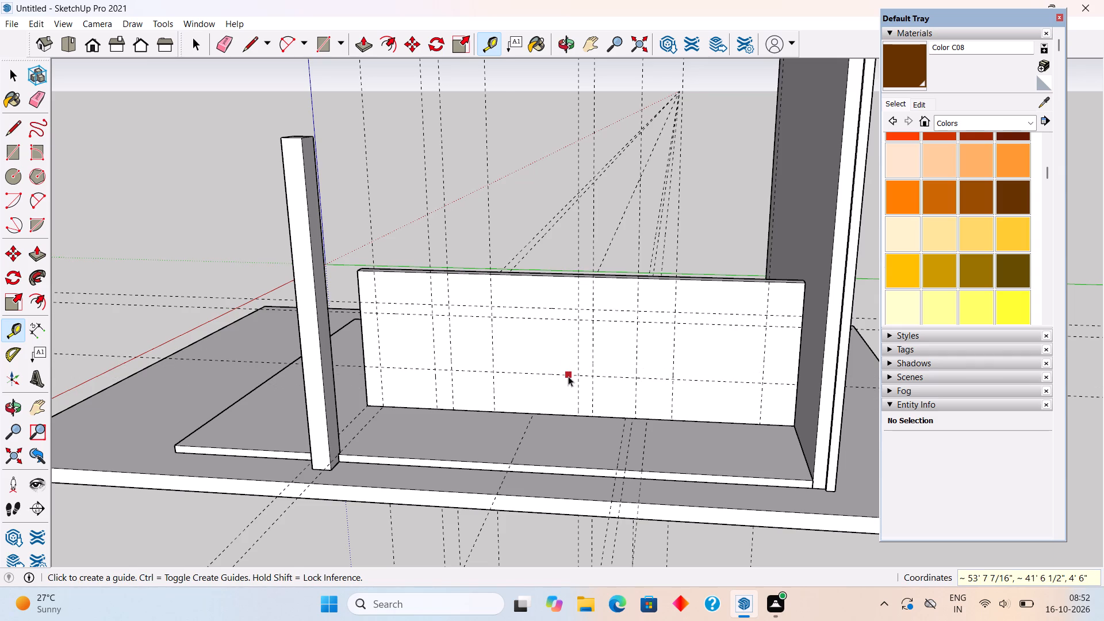
Examine the guide layout on the long inner wall from several angles.
scroll(568, 376, "down", 3)
middle_click_drag(586, 392, 712, 369)
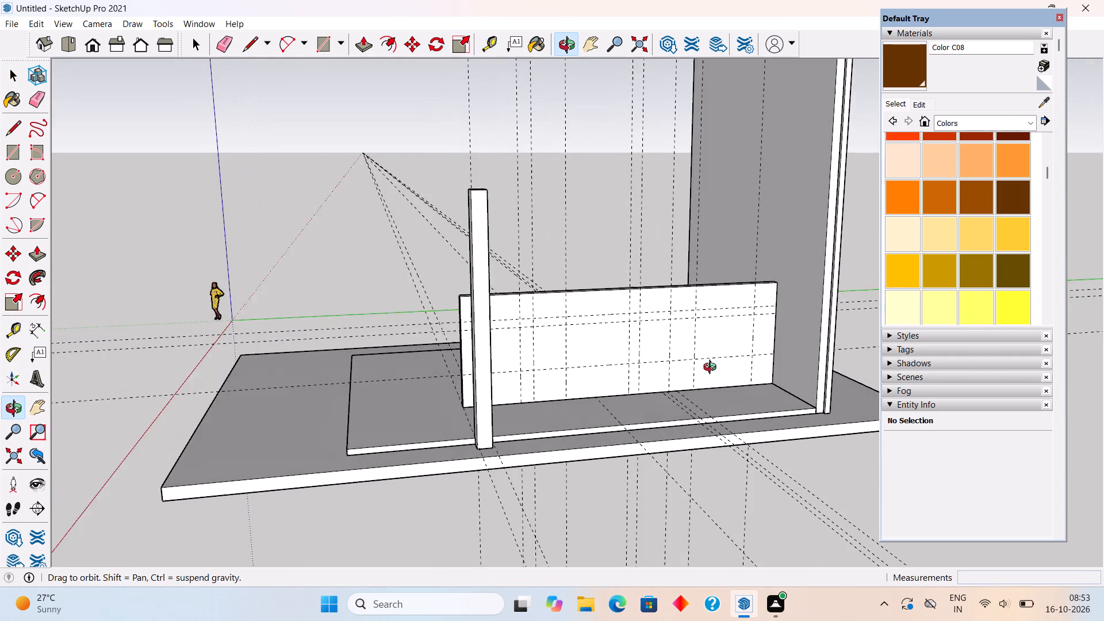
middle_click_drag(712, 369, 715, 368)
scroll(579, 399, "up", 1)
middle_click_drag(569, 404, 568, 404)
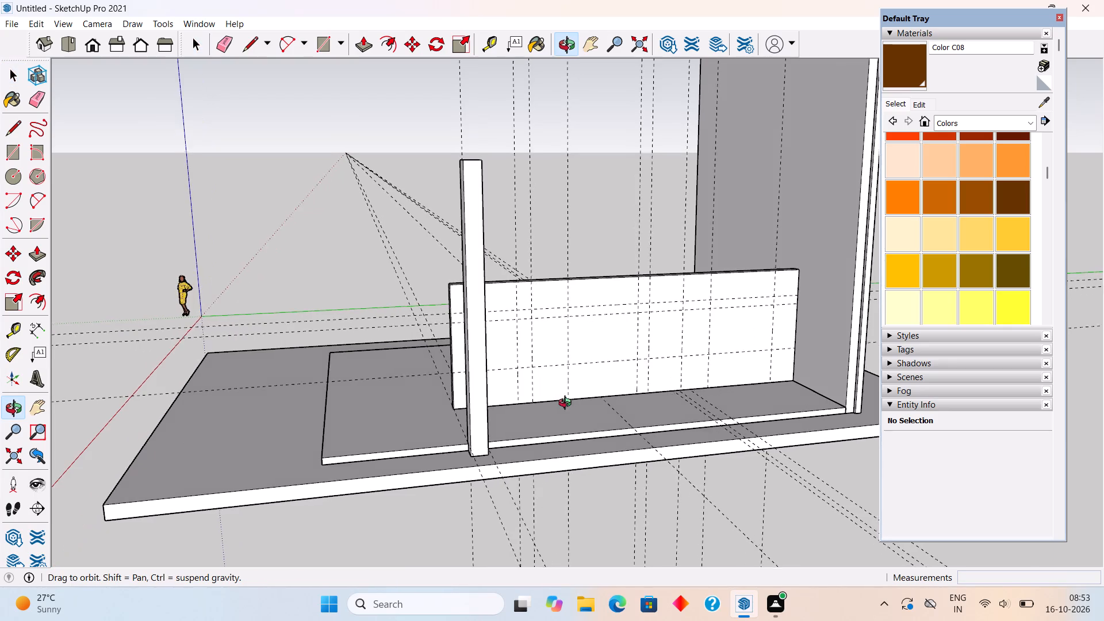
middle_click_drag(568, 404, 566, 382)
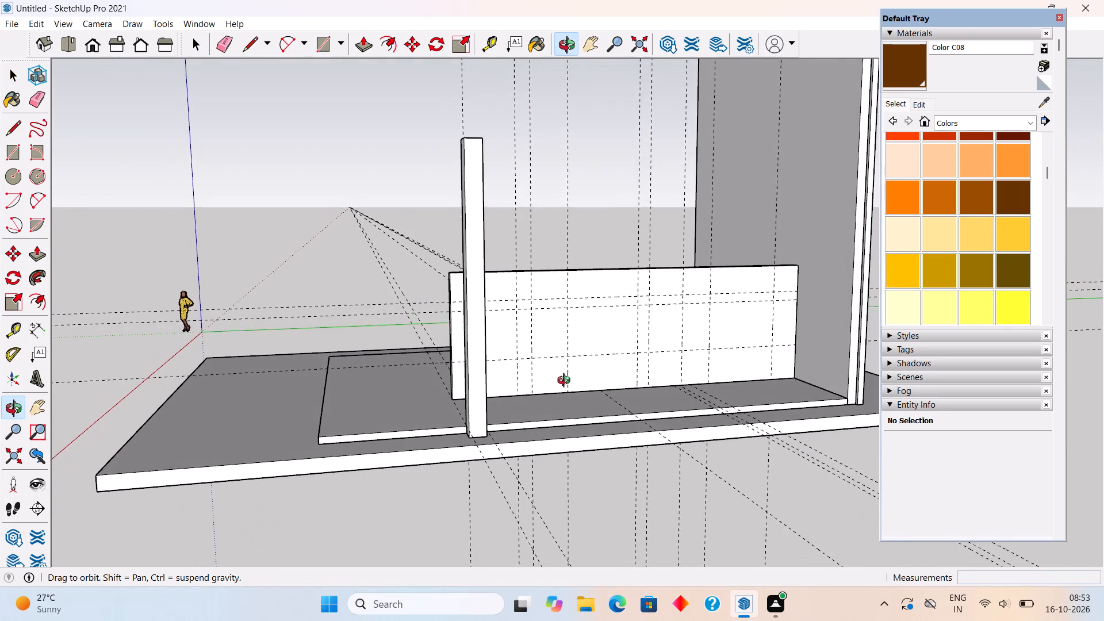
middle_click_drag(566, 382, 566, 379)
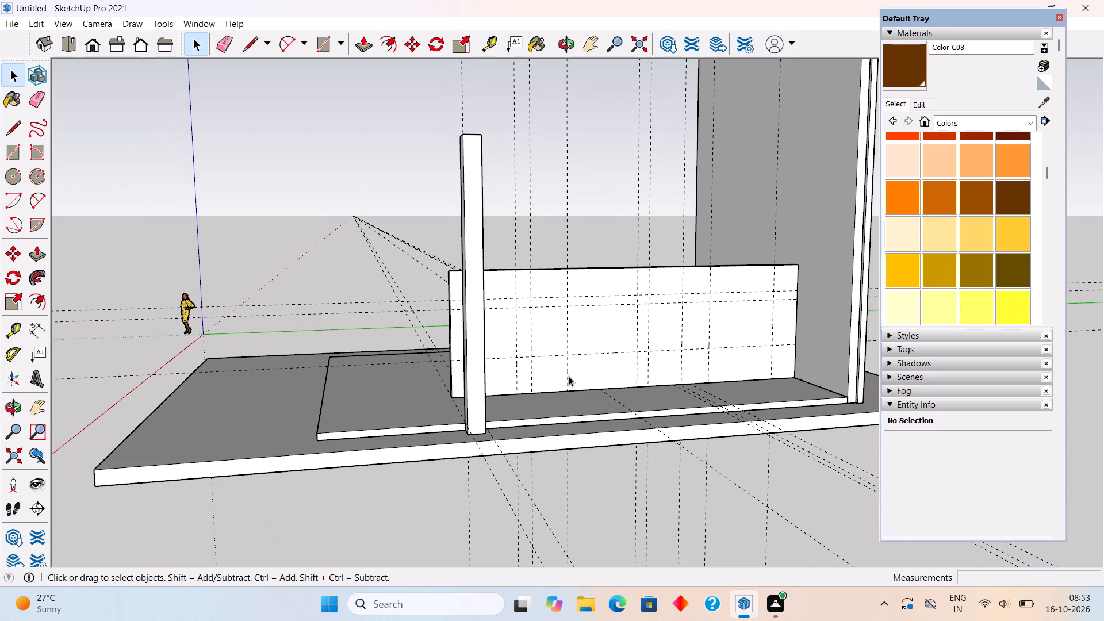
scroll(569, 376, "down", 1)
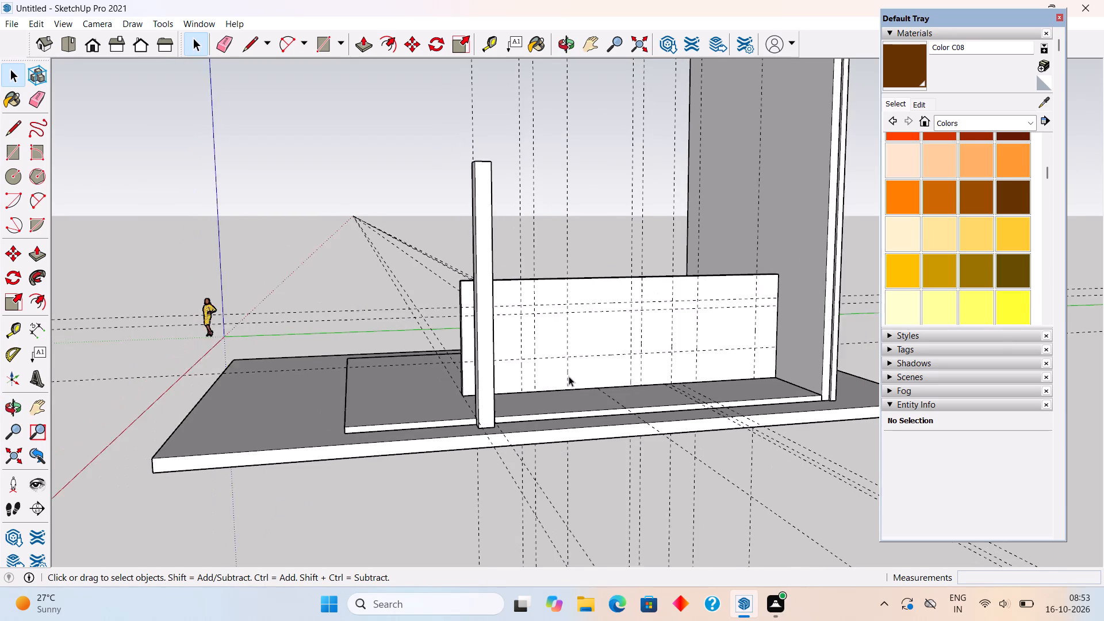
scroll(569, 376, "down", 1)
middle_click_drag(549, 392, 445, 406)
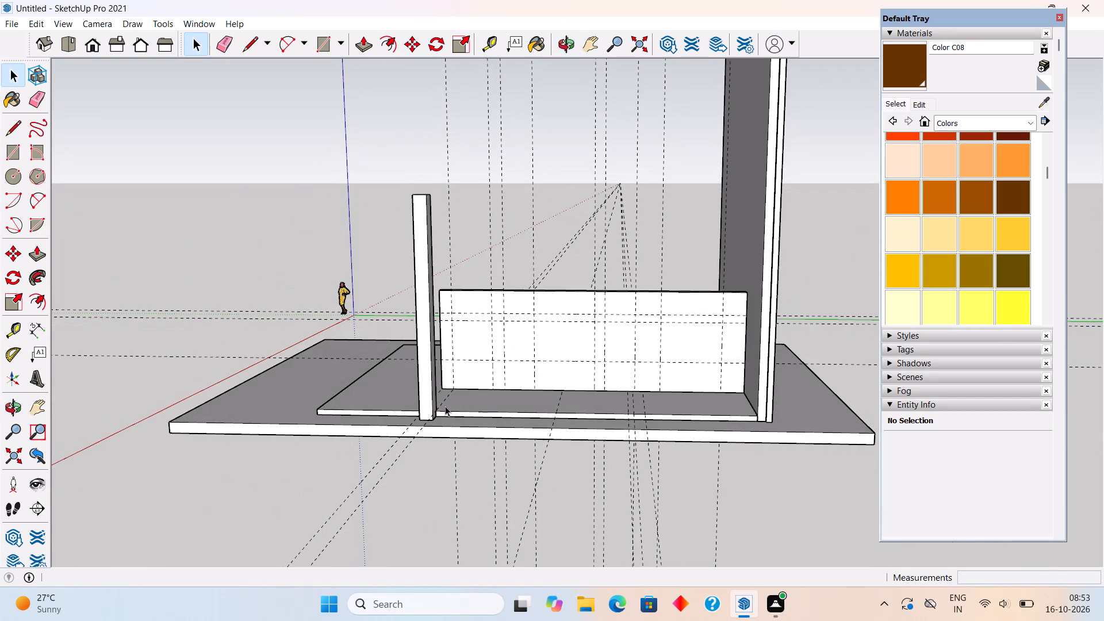
Inside the long inner wall, cut a 4' wide, 7' high doorway through its 9" thickness at the end farthest from the tall side wall.
scroll(650, 312, "up", 9)
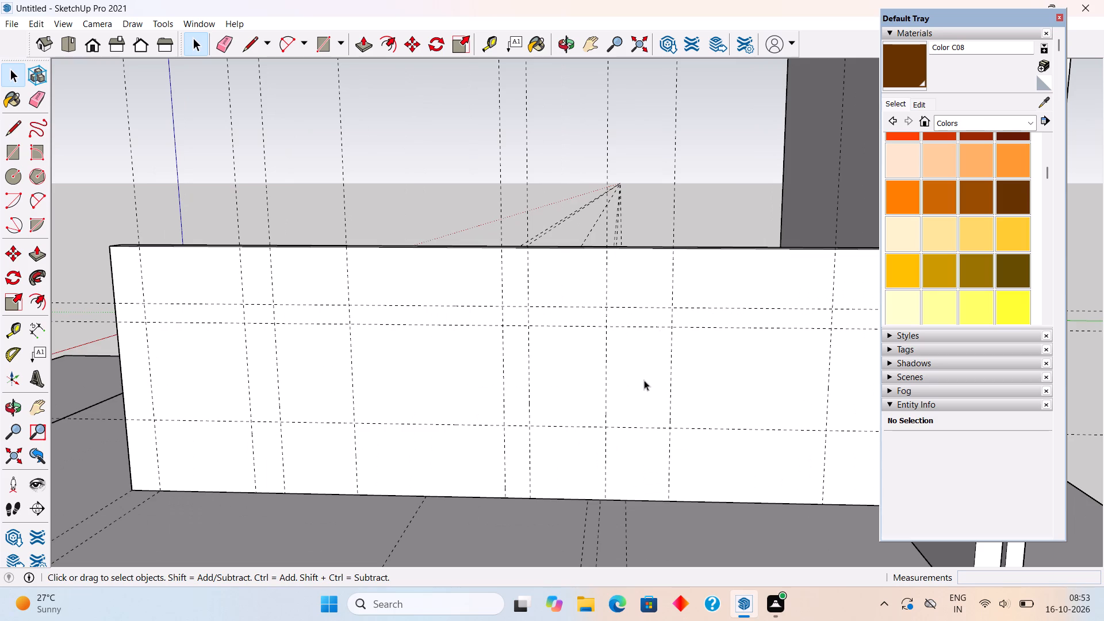
triple_click(644, 380)
scroll(644, 380, "down", 4)
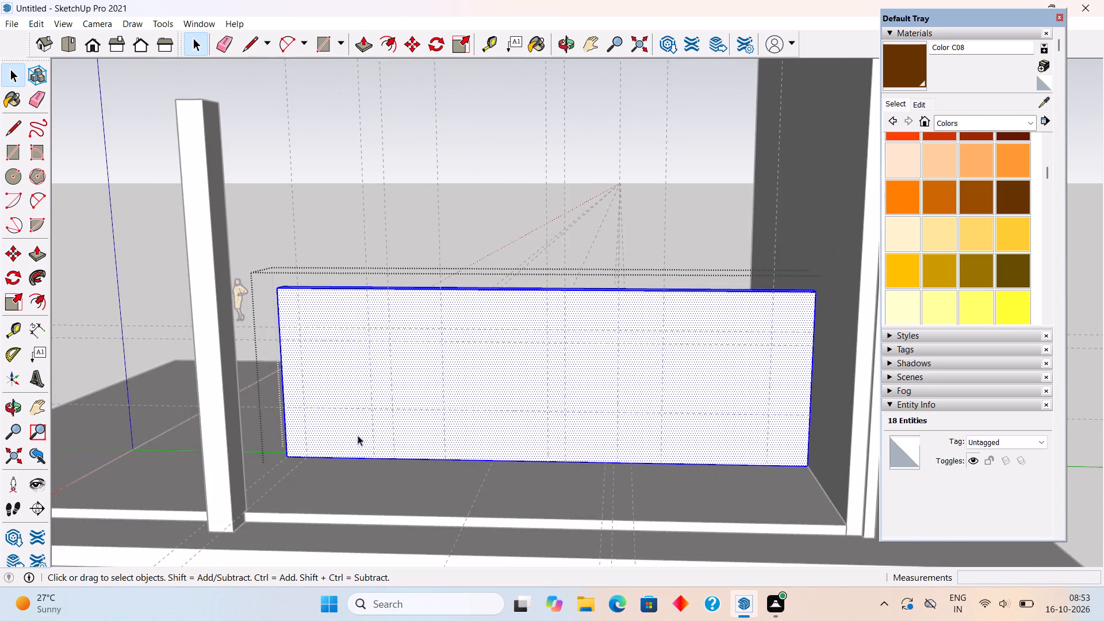
scroll(313, 435, "up", 1)
middle_click_drag(313, 435, 395, 401)
scroll(423, 443, "up", 1)
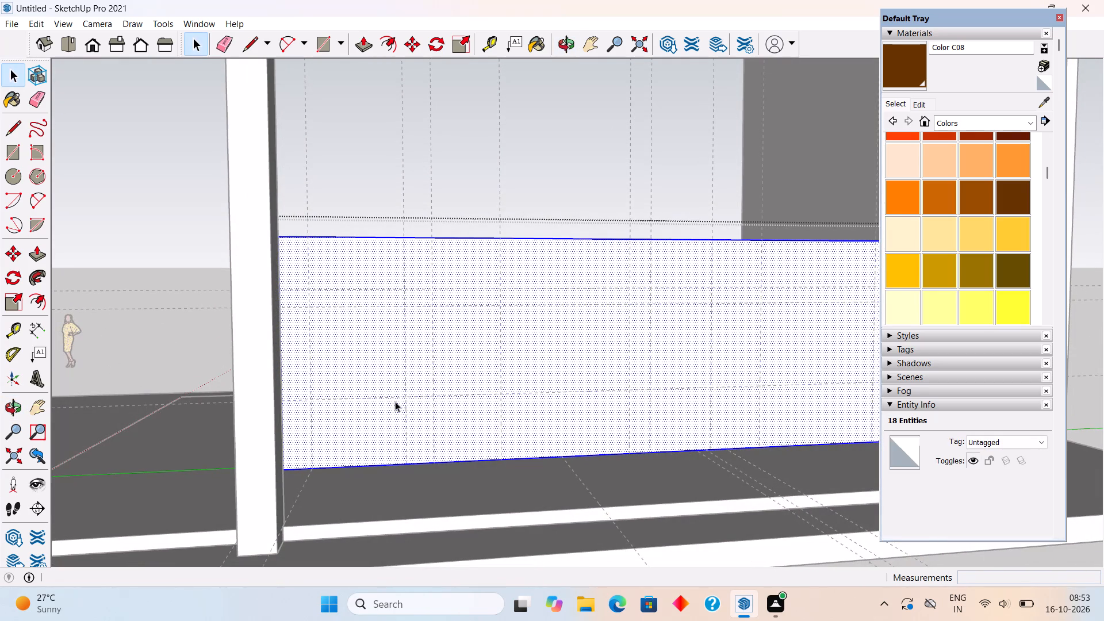
key("r")
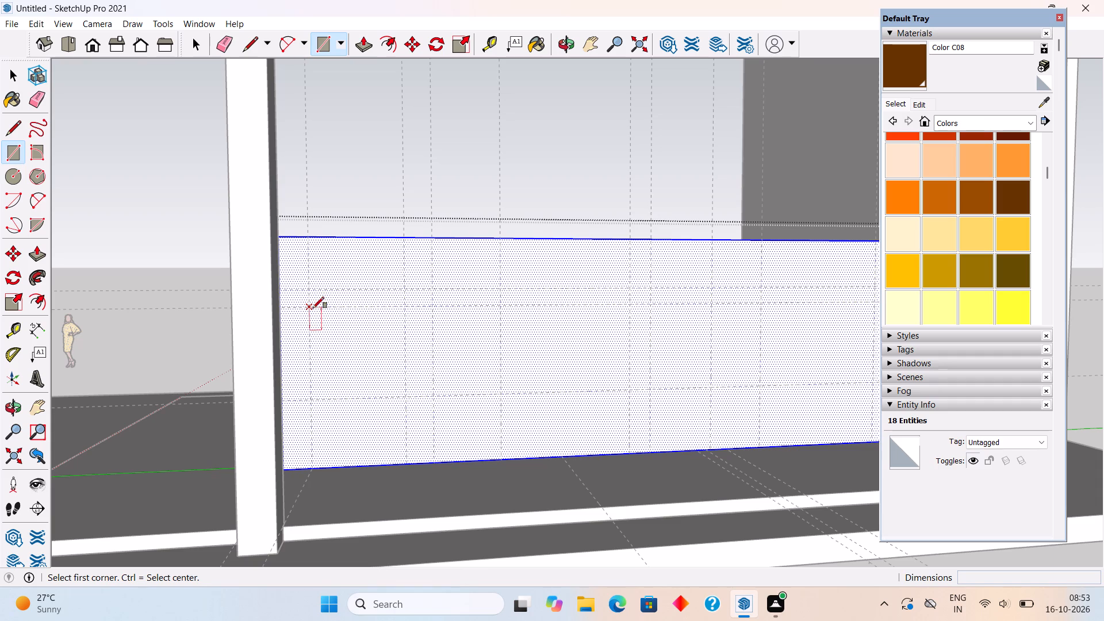
left_click(313, 308)
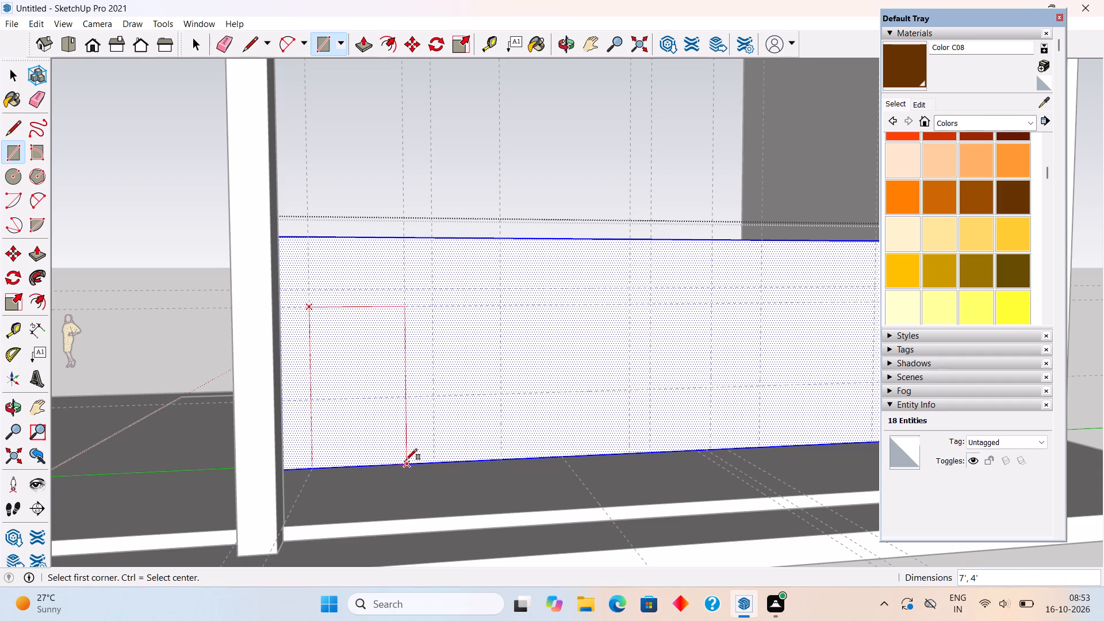
left_click(406, 460)
key("p")
left_click_drag(388, 447, 375, 373)
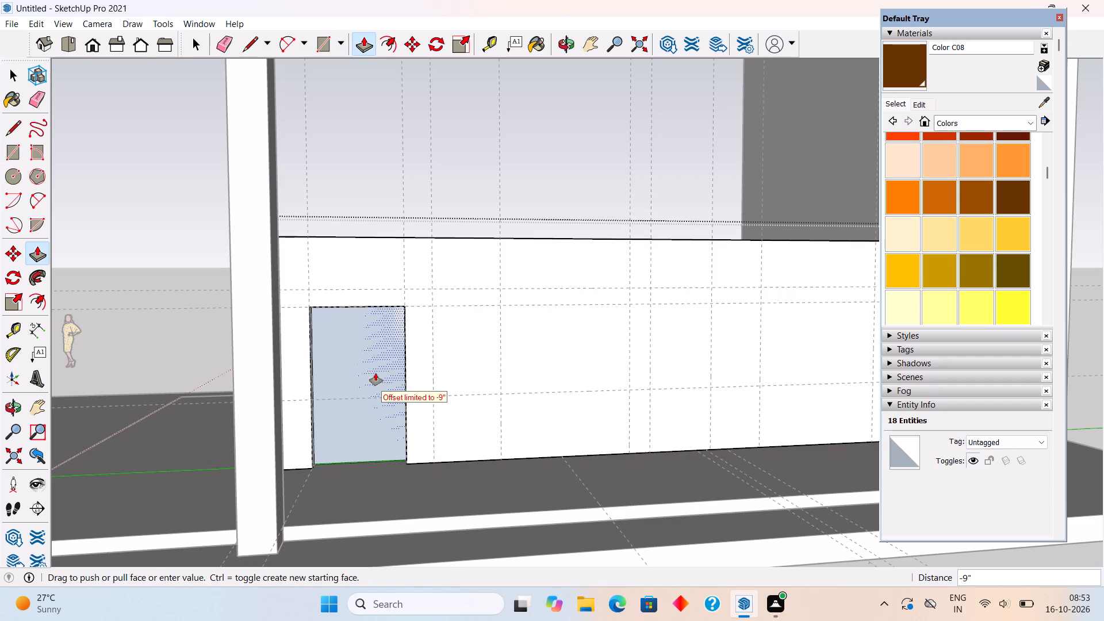
left_click_drag(375, 373, 369, 346)
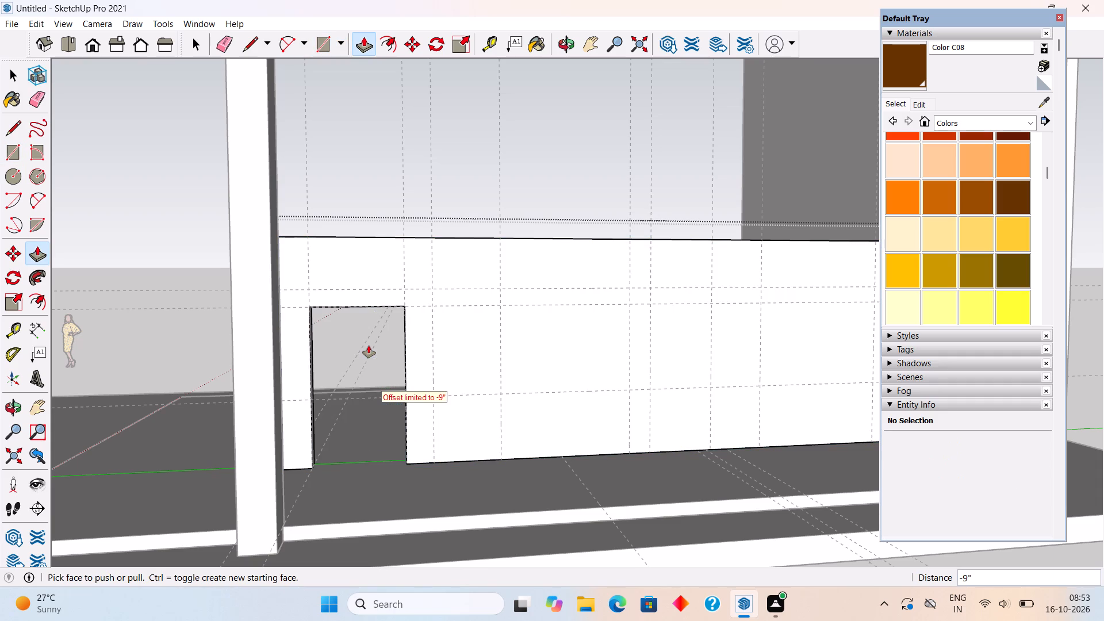
key("space")
Measure the spacing between the next two vertical guides beyond the doorway.
key("r")
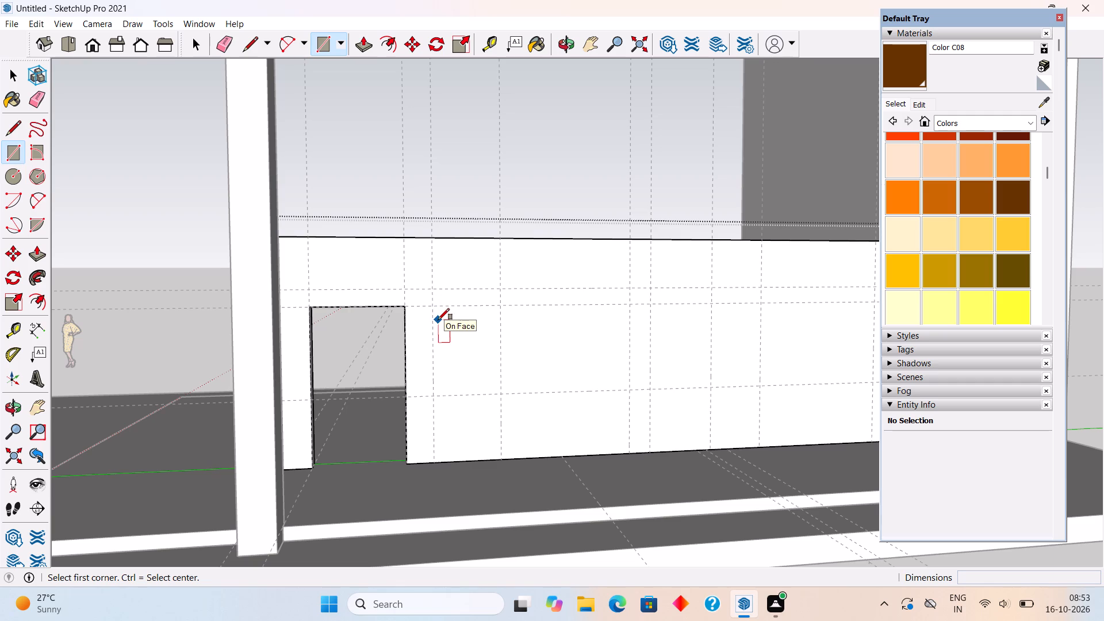
key("t")
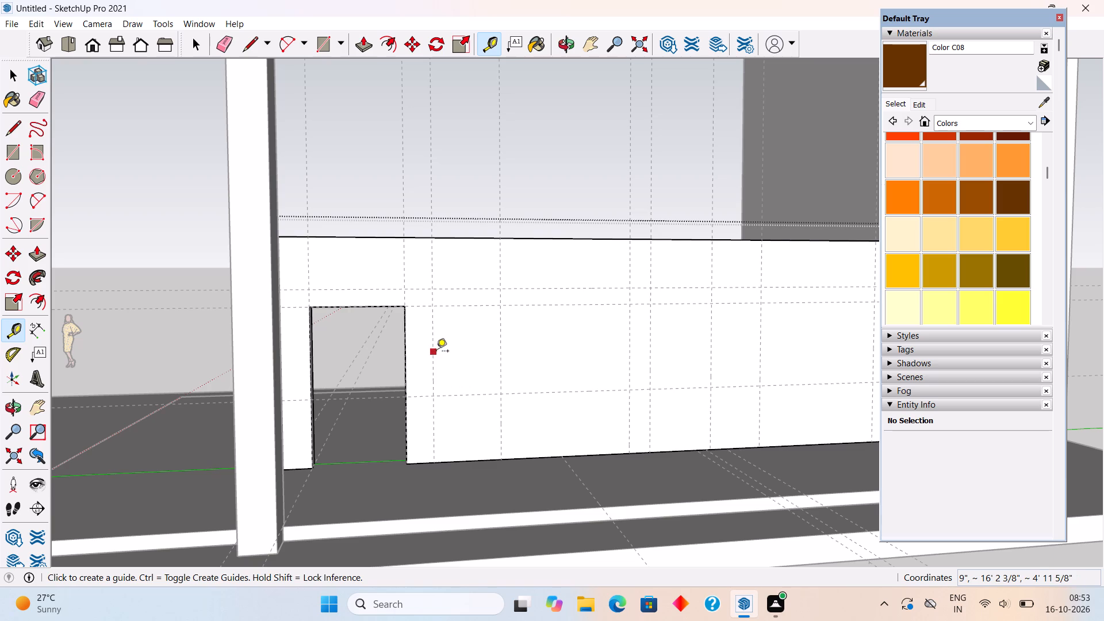
left_click(436, 352)
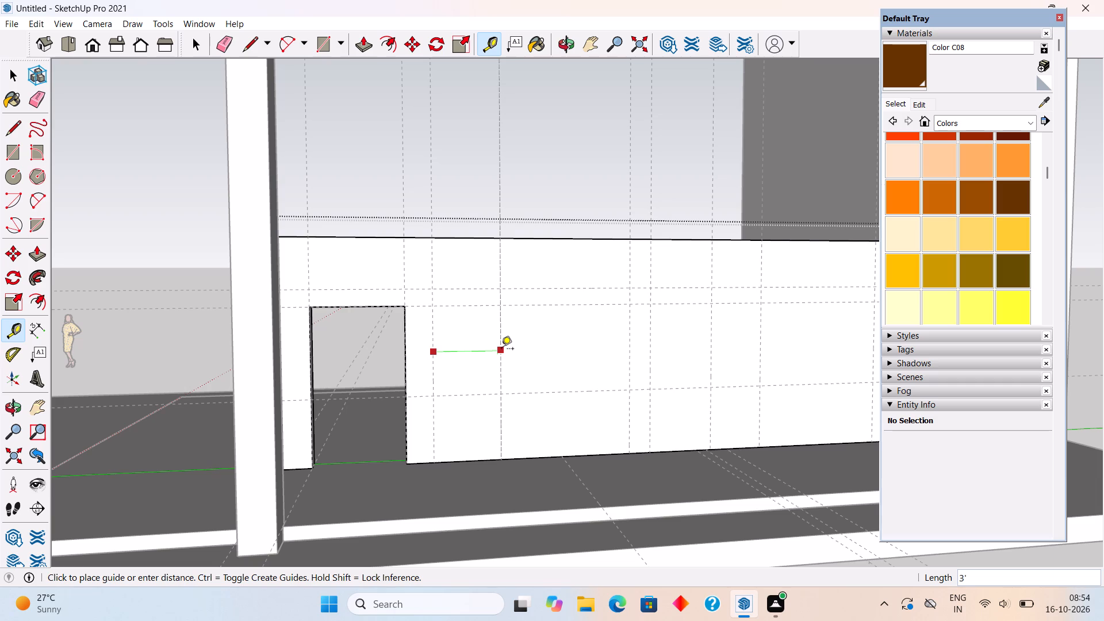
key("space")
Draw a 6' by 4' window rectangle between the 3' and 7' height guides in the wall's middle section.
type("r")
left_click(500, 308)
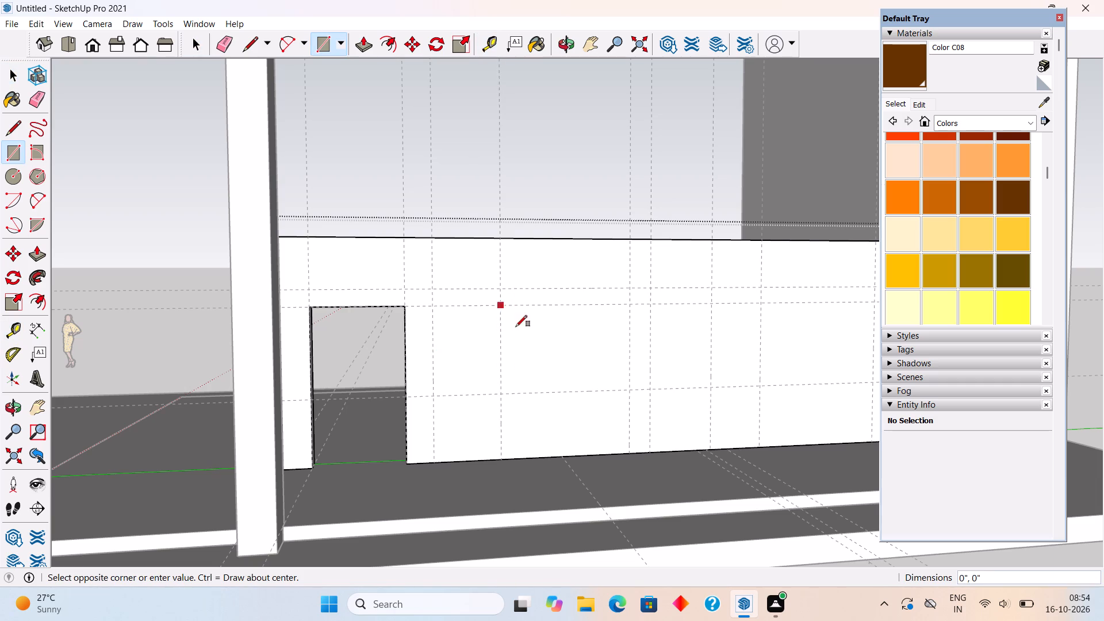
left_click(631, 390)
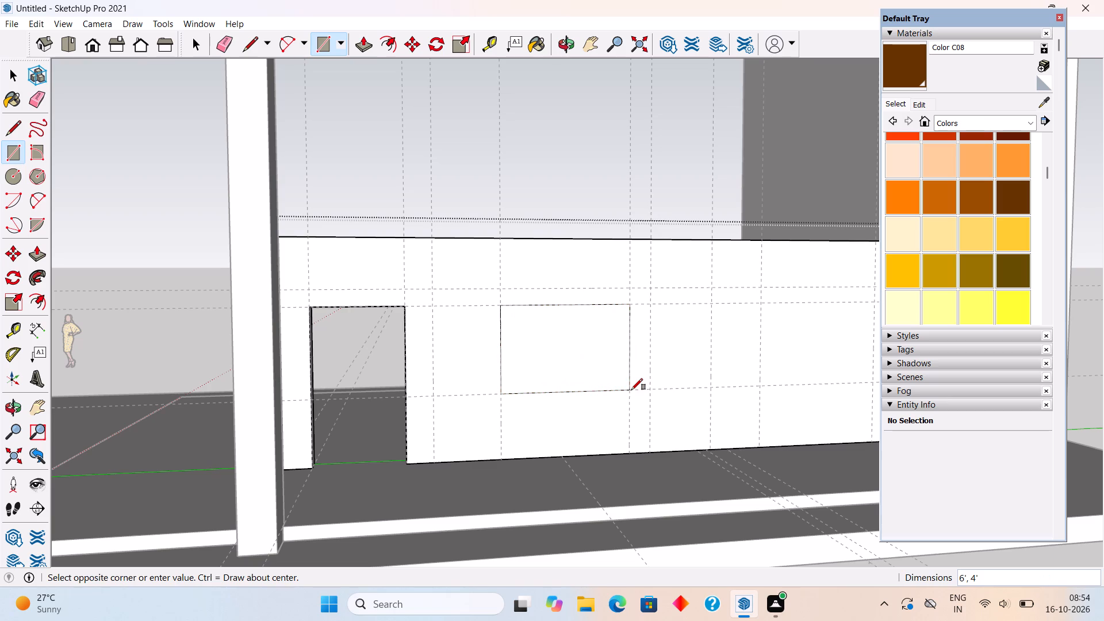
Draw a 3' wide, 7' high door rectangle down to the wall's bottom edge, just beyond the window rectangle.
scroll(439, 355, "down", 4)
scroll(680, 326, "up", 5)
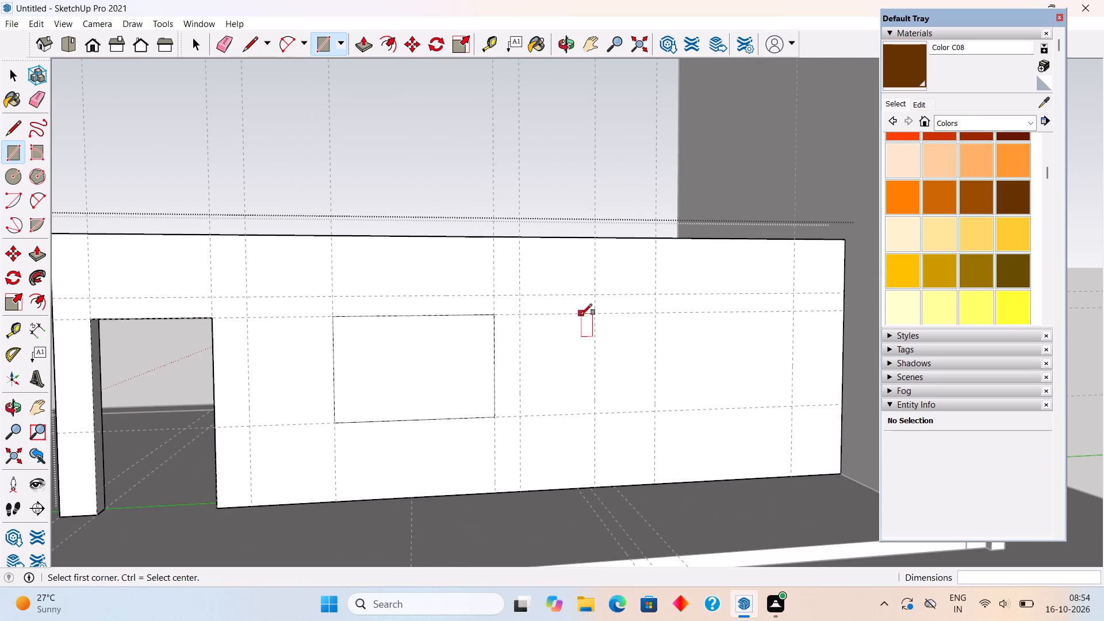
left_click(523, 318)
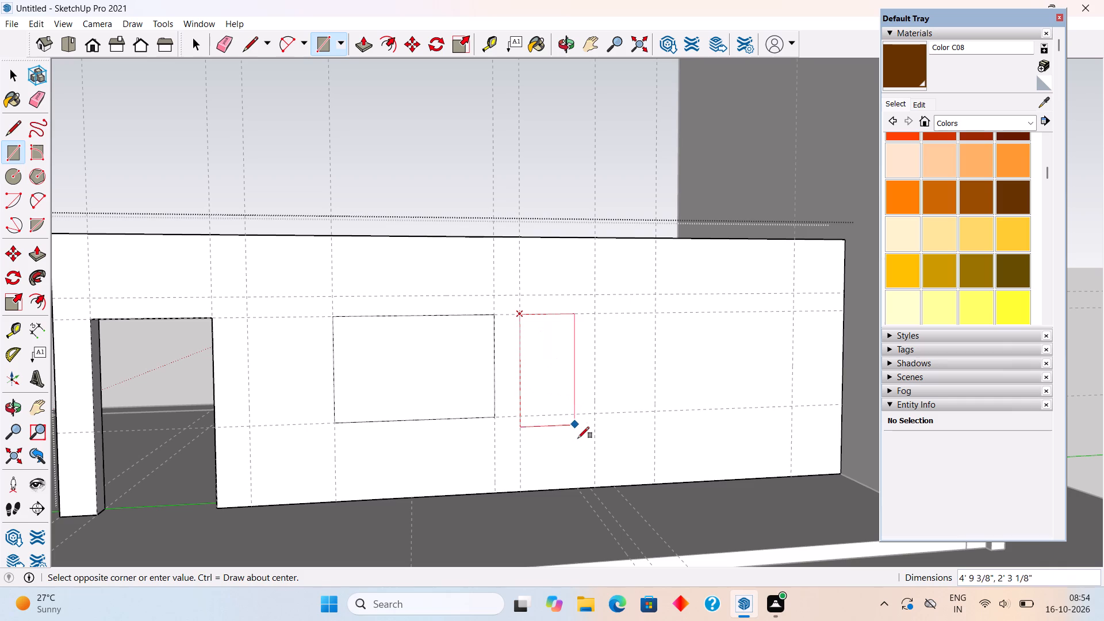
left_click(598, 488)
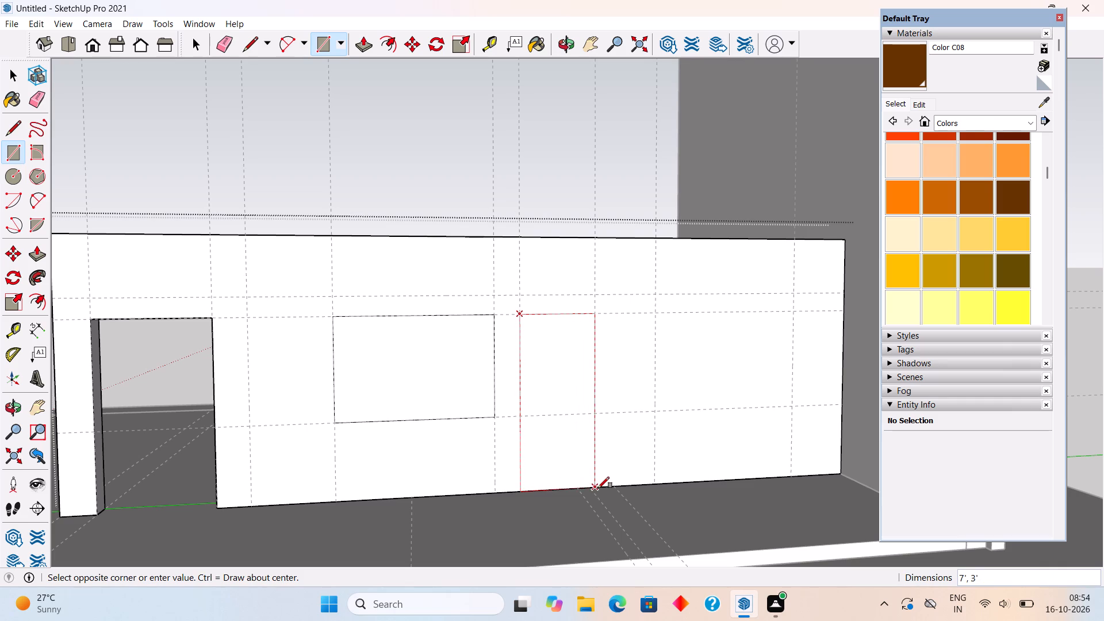
Draw a second 6' by 4' window rectangle between the height guides, near the tall side wall.
left_click(654, 315)
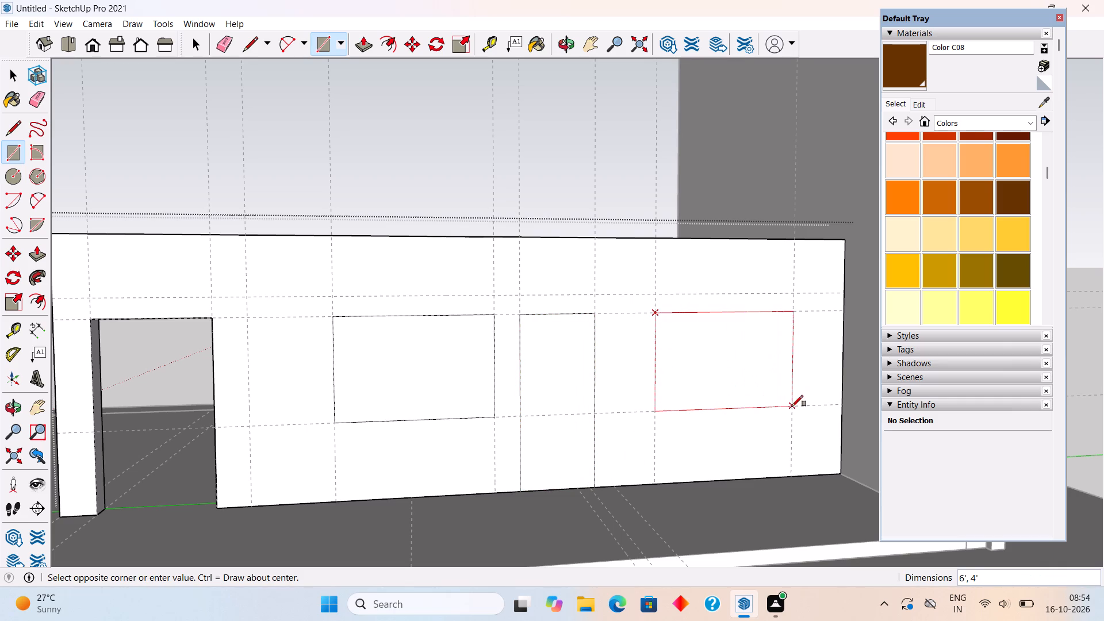
left_click(795, 407)
Push the two window rectangles and the door rectangle through the wall's full thickness and close the wall for editing.
key("space")
key("p")
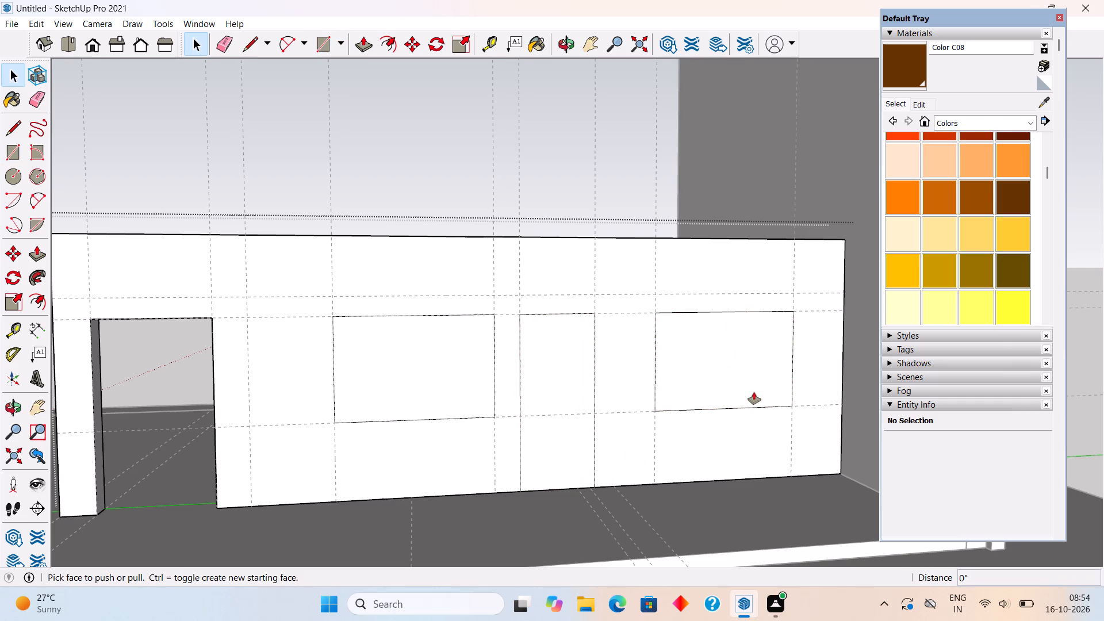
left_click_drag(754, 392, 711, 325)
double_click(590, 381)
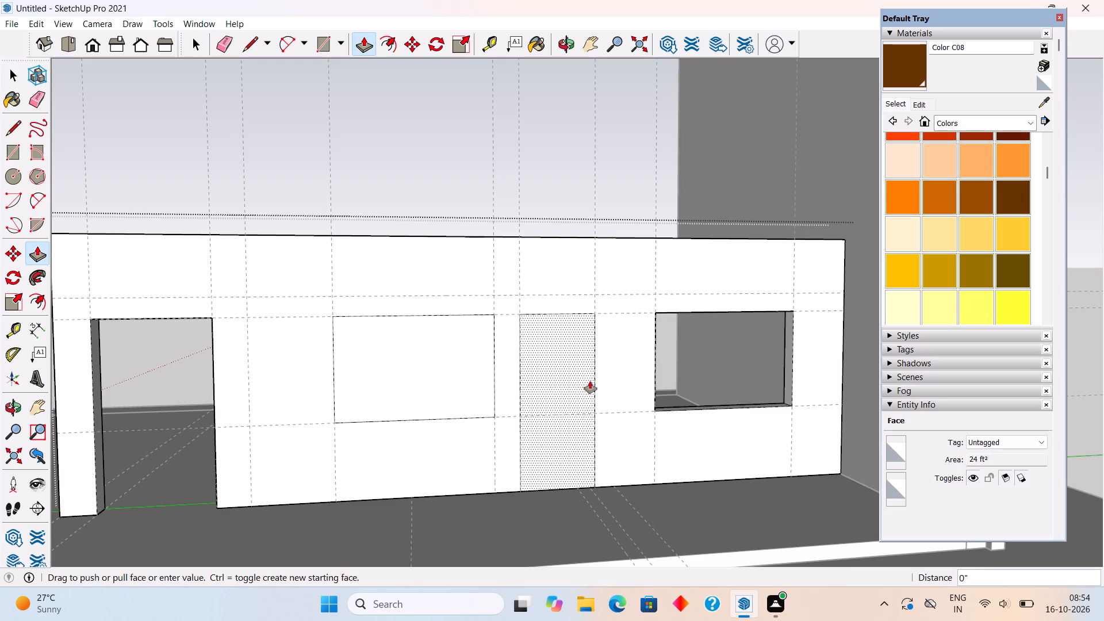
double_click(440, 381)
key("space")
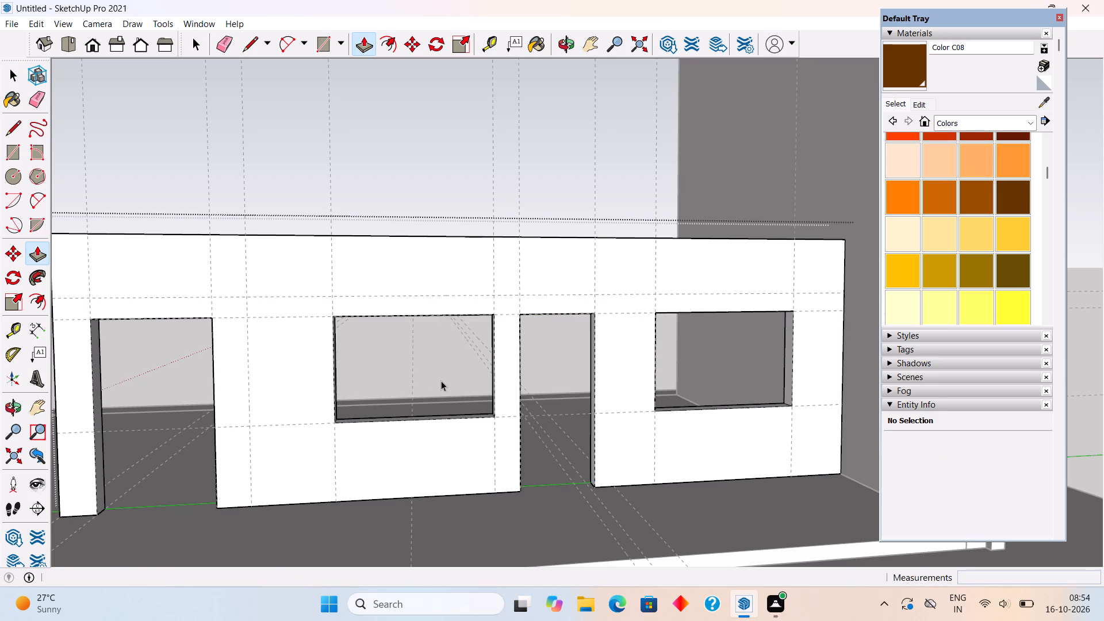
scroll(441, 381, "down", 5)
left_click(417, 182)
Draw a 4' by 7' rectangle filling the first doorway, outside the wall object.
scroll(254, 388, "up", 7)
scroll(221, 370, "down", 3)
key("r")
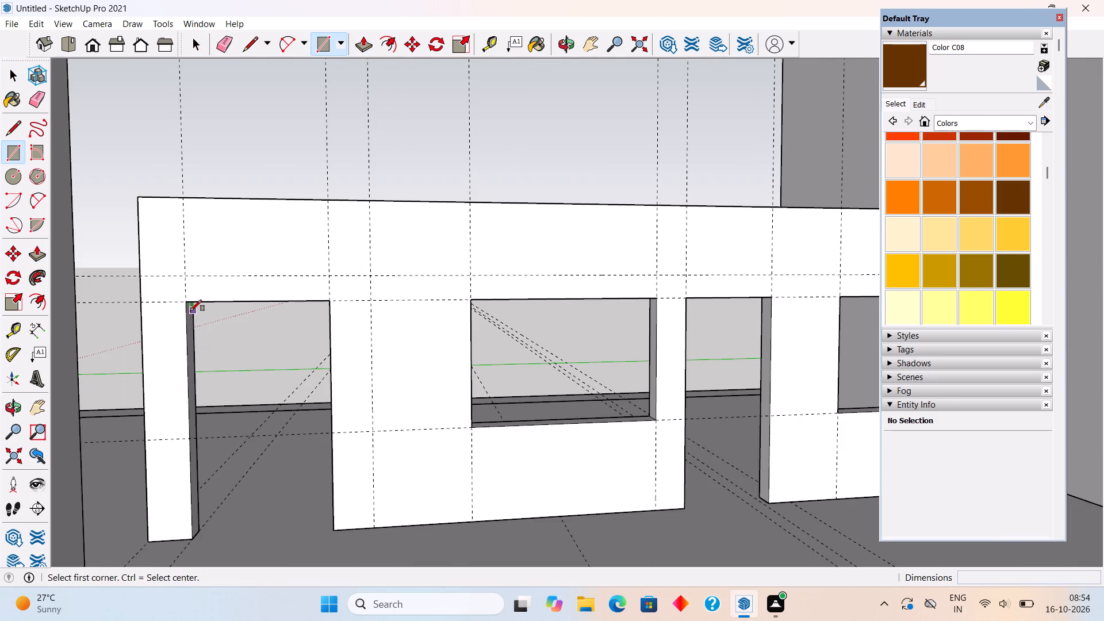
left_click(189, 308)
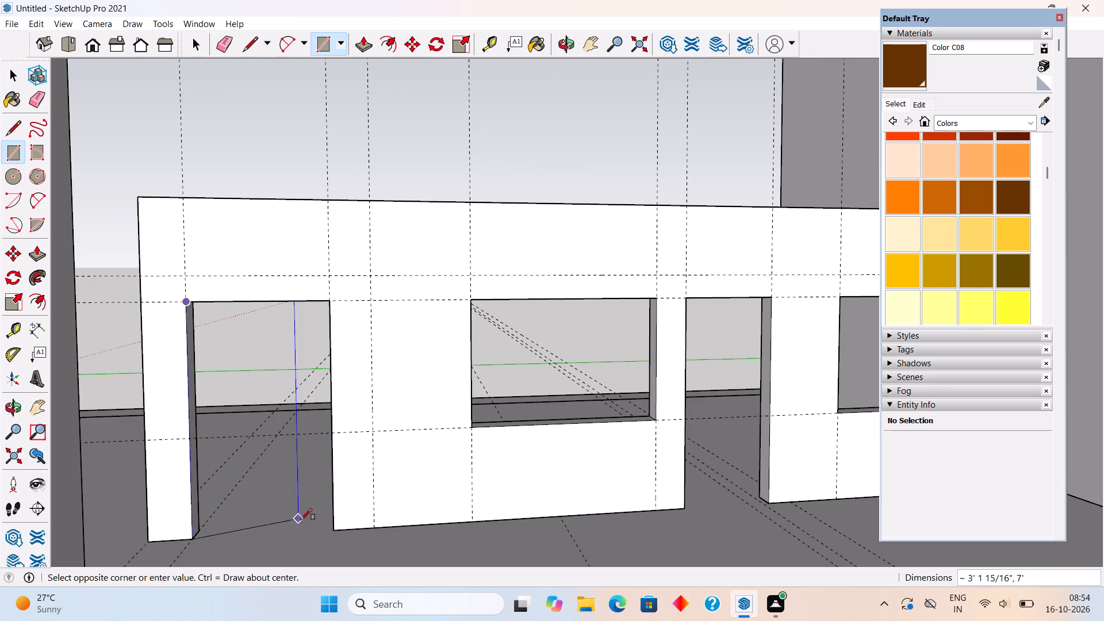
left_click(336, 529)
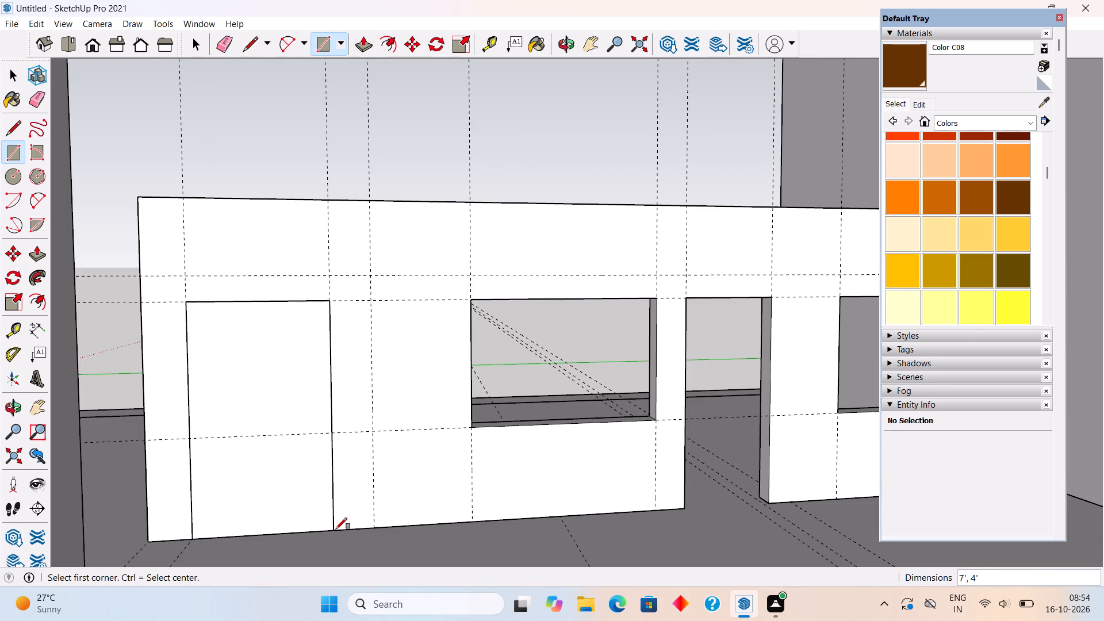
Offset the doorway rectangle's outline 4" inward and delete the inner face, leaving a frame outline.
key("f")
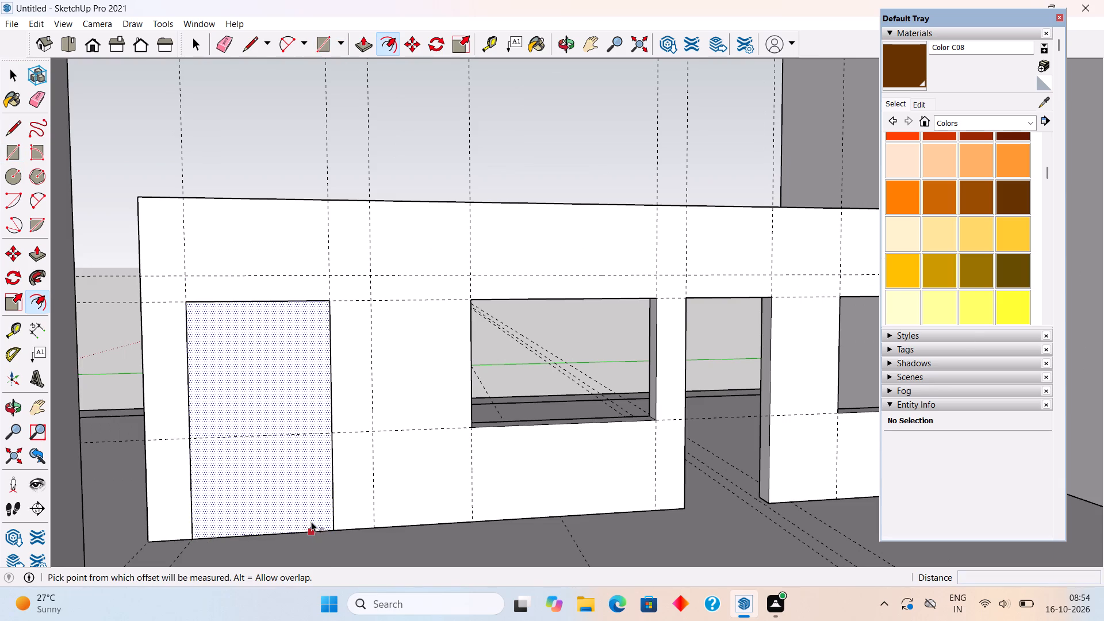
left_click(311, 522)
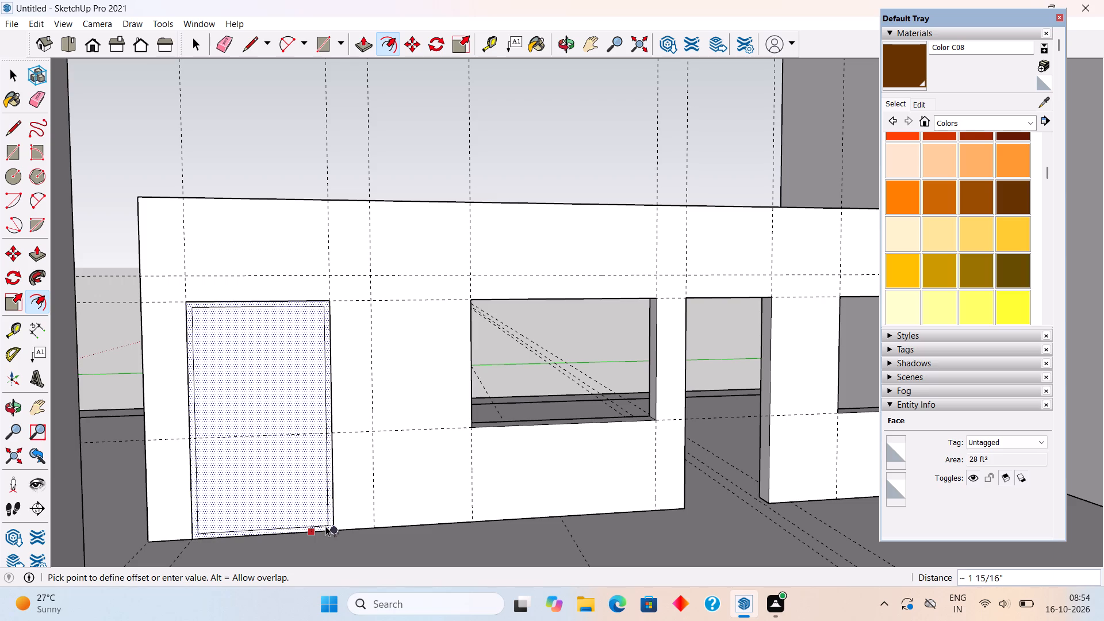
type("4\"")
key("Return")
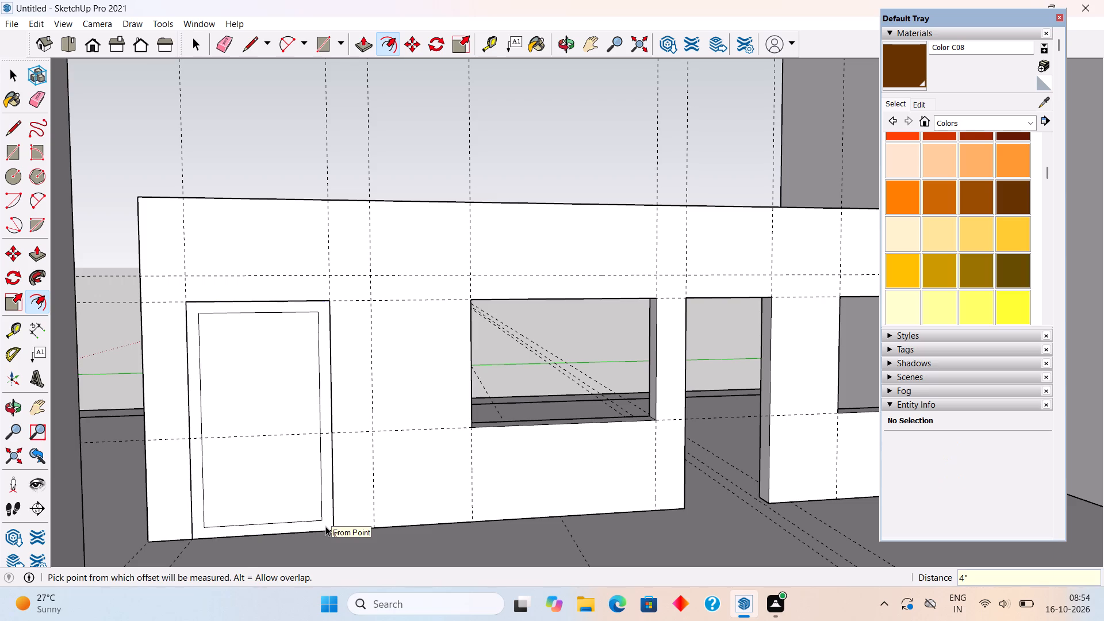
key("space")
left_click(305, 490)
key("Delete")
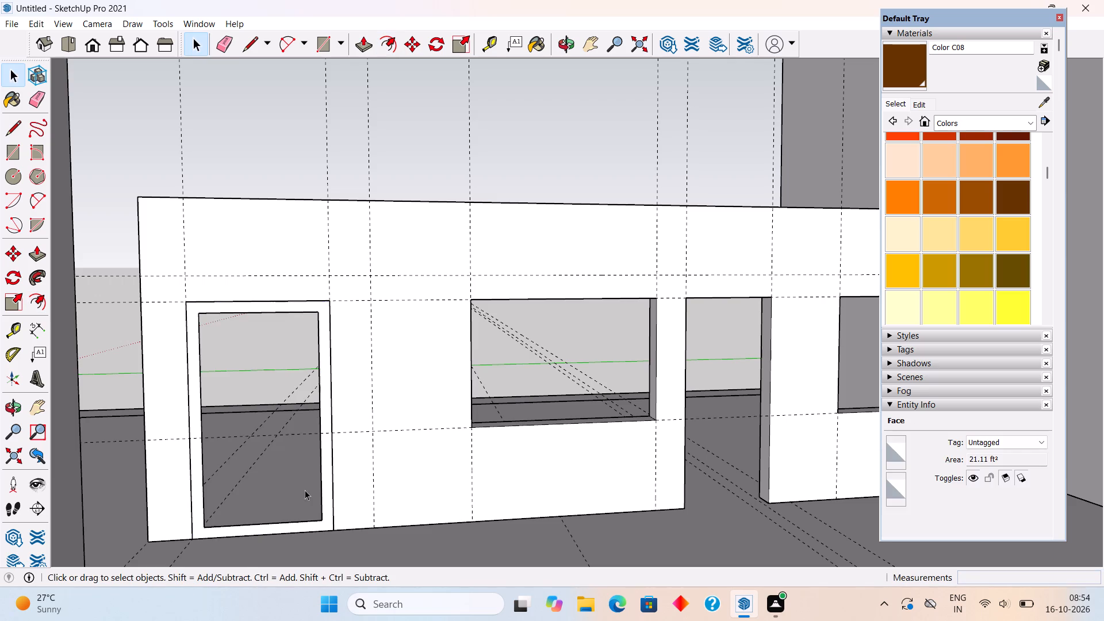
Extrude the door frame face 4".
left_click(327, 524)
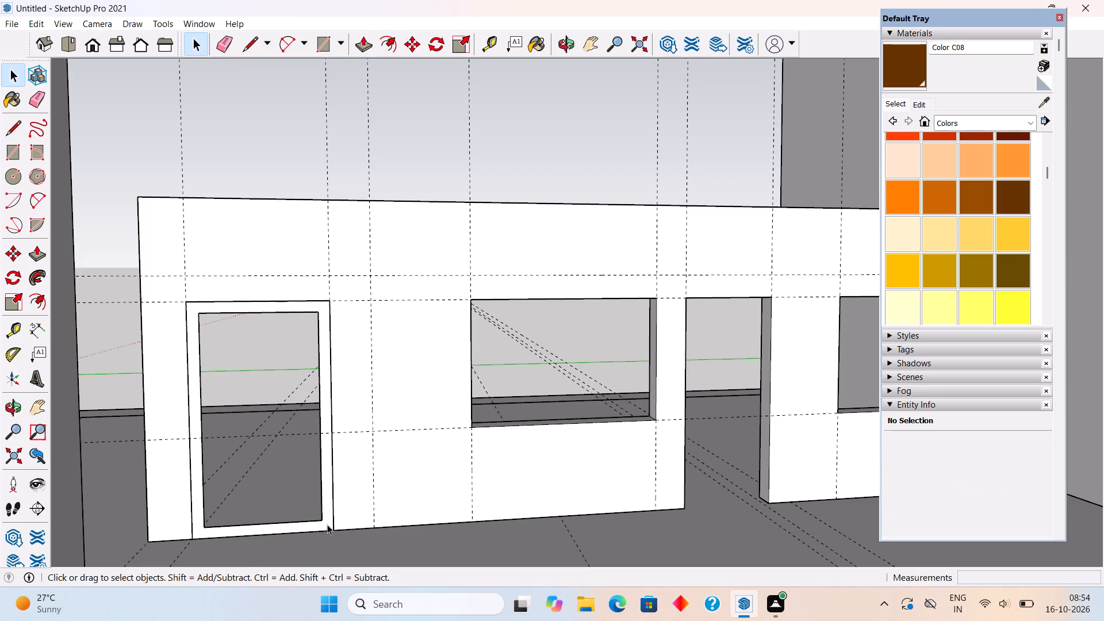
scroll(327, 524, "up", 2)
key("p")
left_click(327, 524)
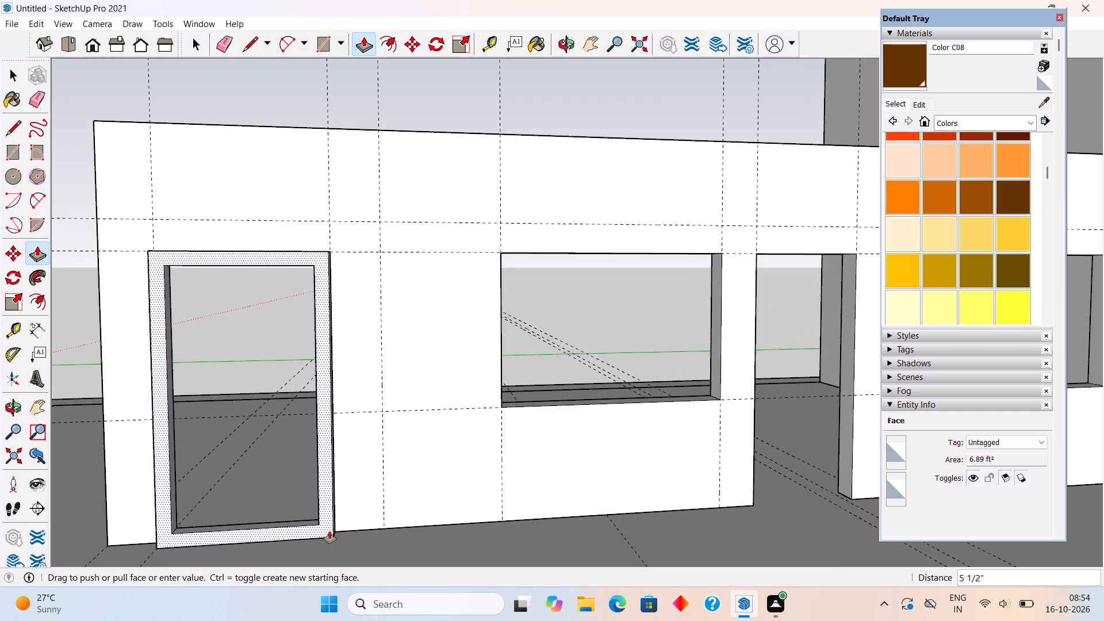
type("4\"")
key("Return")
key("space")
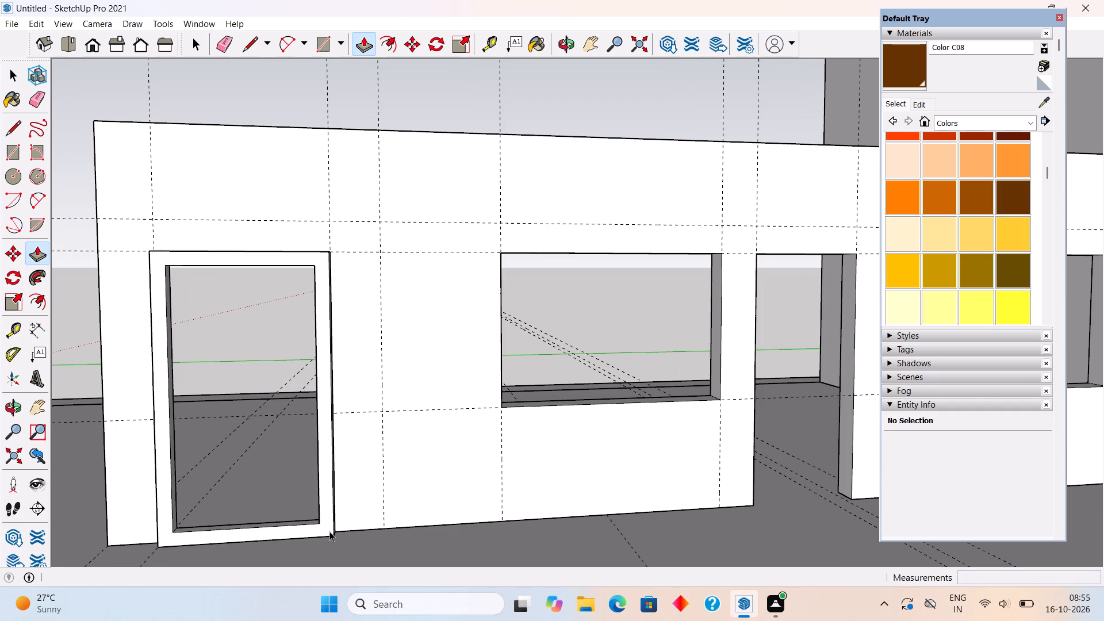
Make the extruded door frame geometry in the first doorway a group.
triple_click(329, 531)
right_click(329, 531)
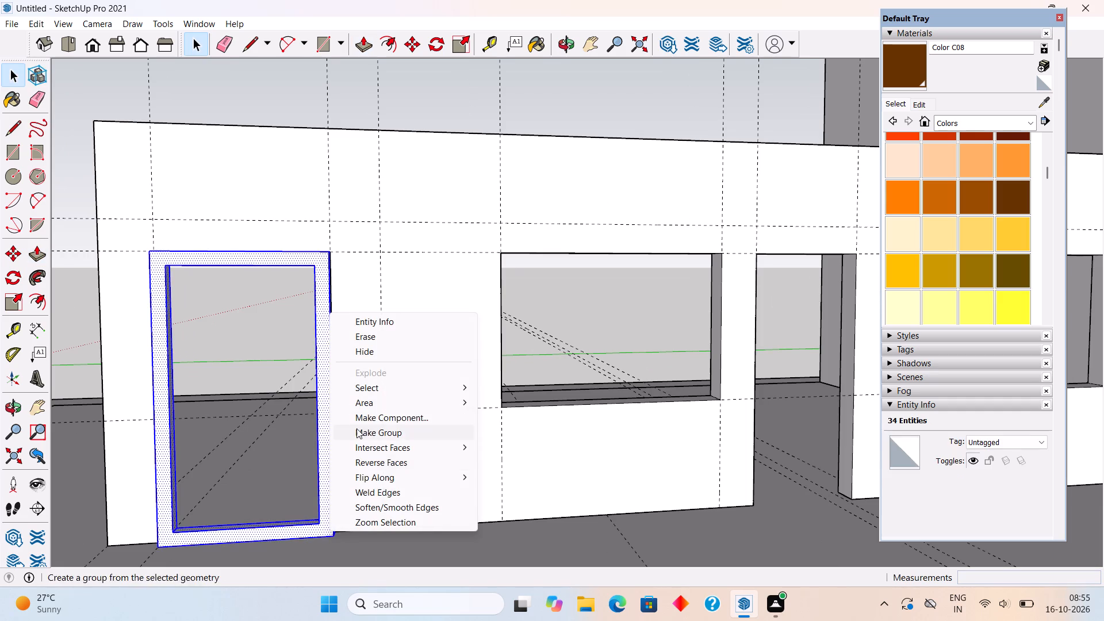
left_click(361, 436)
left_click(278, 344)
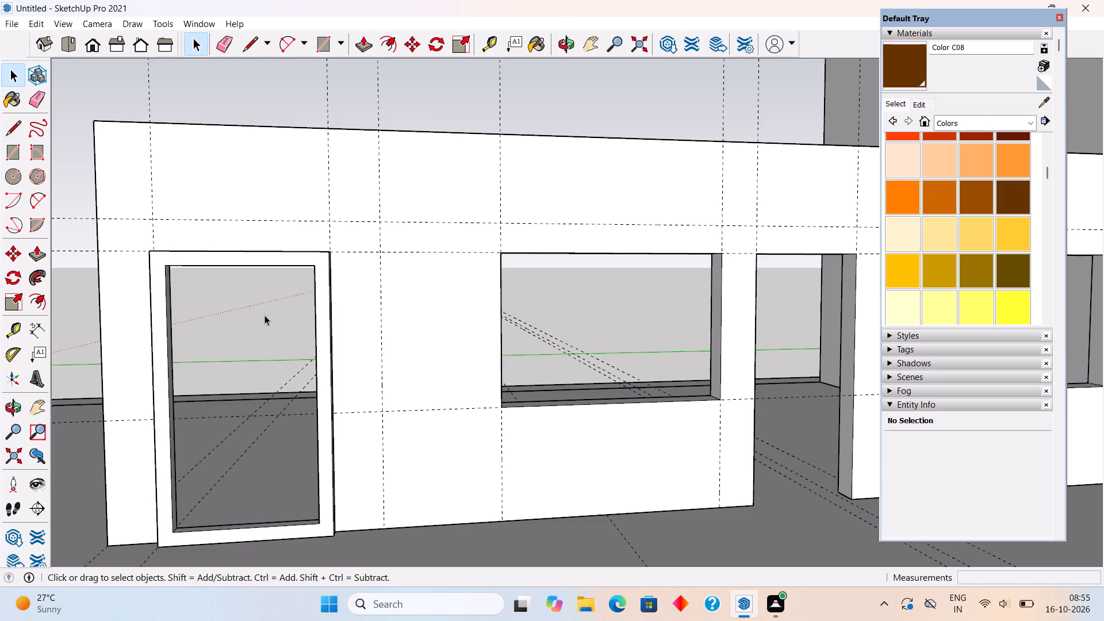
Move the door frame group 4" back into the first doorway so it sits flush with the wall face.
scroll(269, 315, "down", 1)
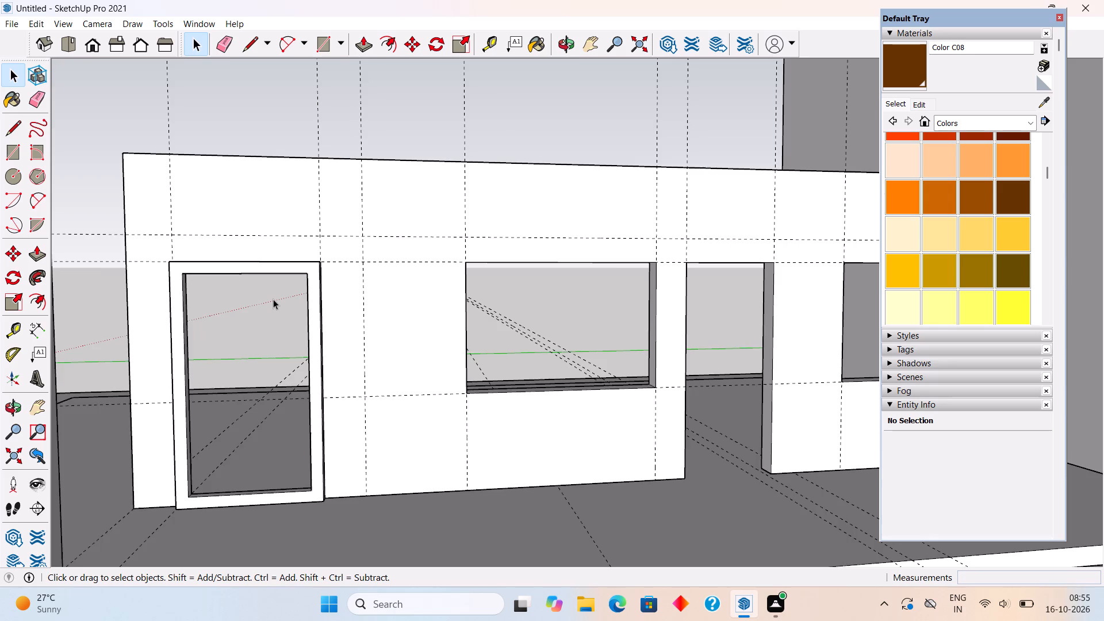
scroll(273, 299, "down", 1)
middle_click_drag(277, 359, 294, 436)
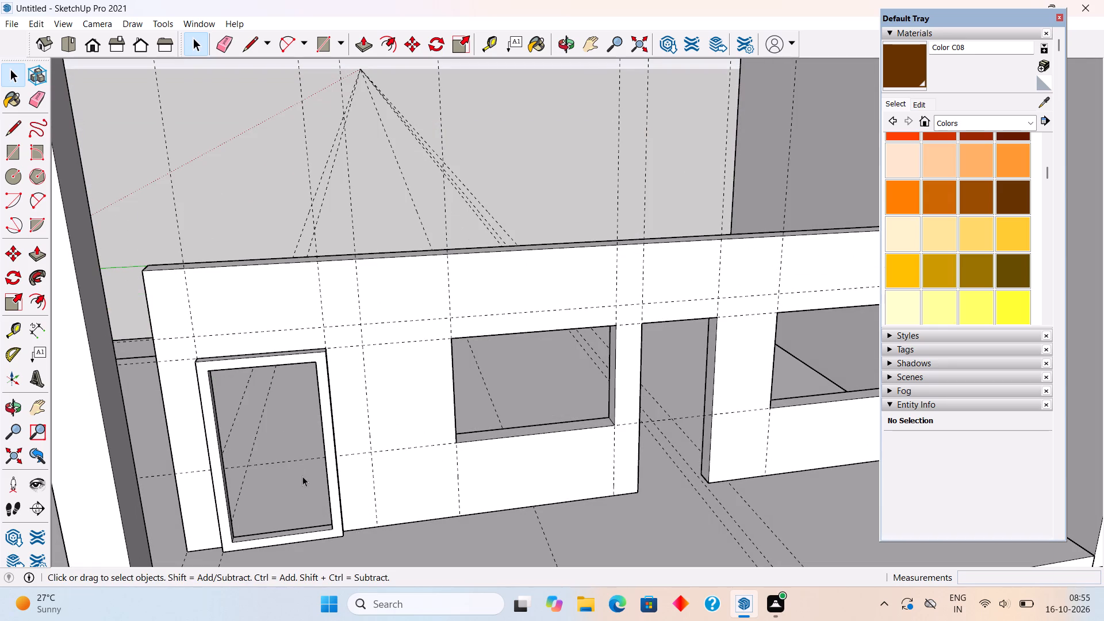
middle_click_drag(291, 540, 222, 515)
scroll(306, 499, "up", 6)
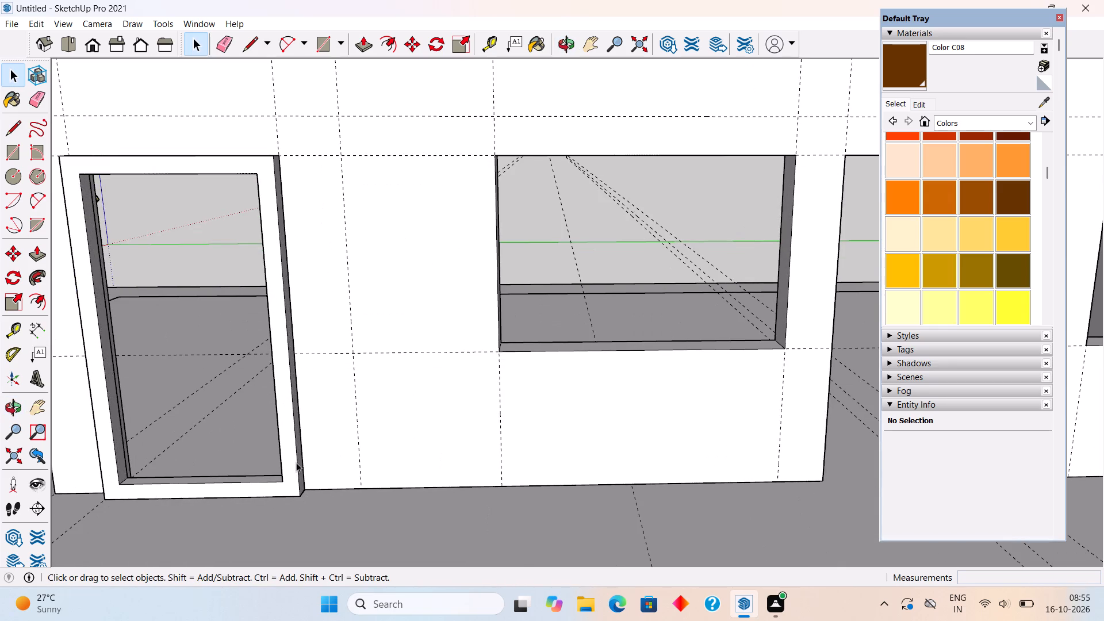
left_click(296, 462)
scroll(291, 504, "up", 6)
middle_click_drag(290, 470, 369, 478)
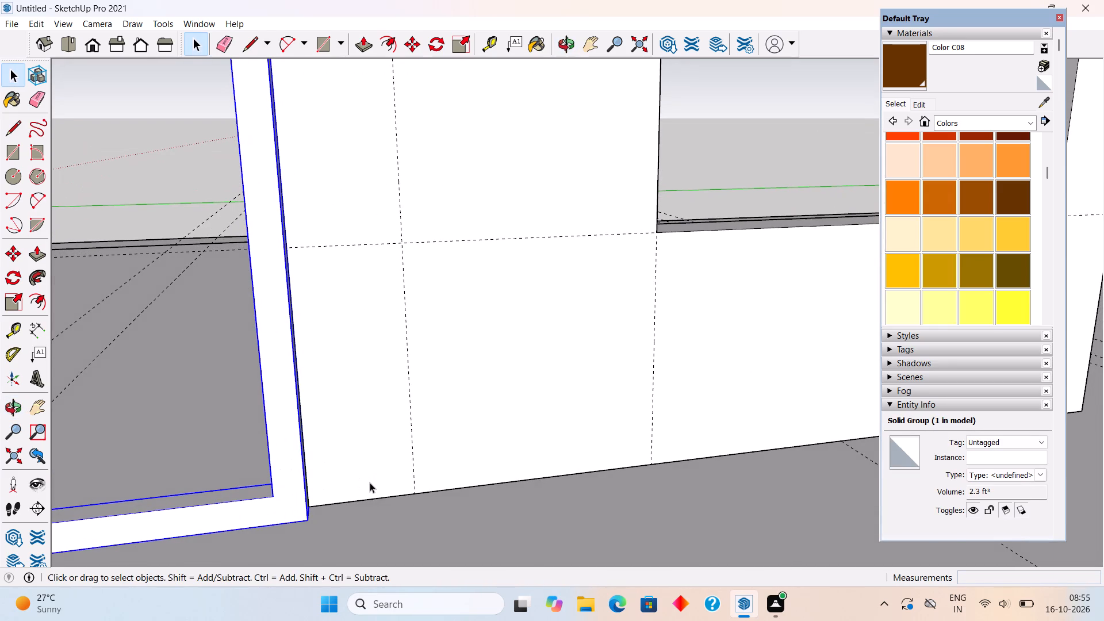
key("m")
left_click(314, 524)
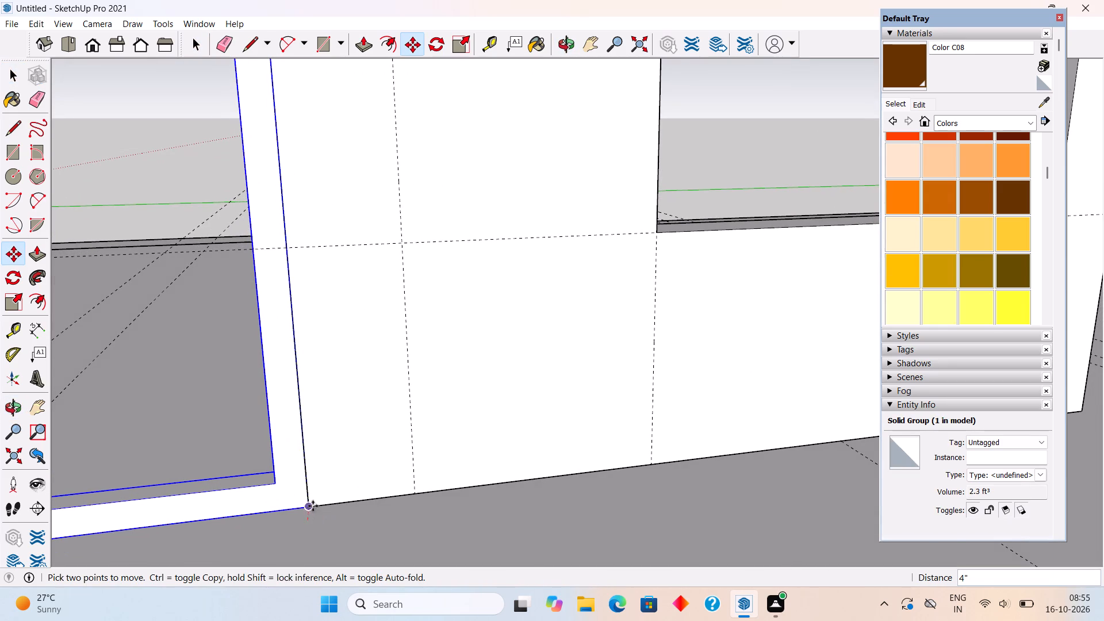
left_click(313, 505)
Move the door frame group a further 3" into the wall's thickness.
left_click(309, 506)
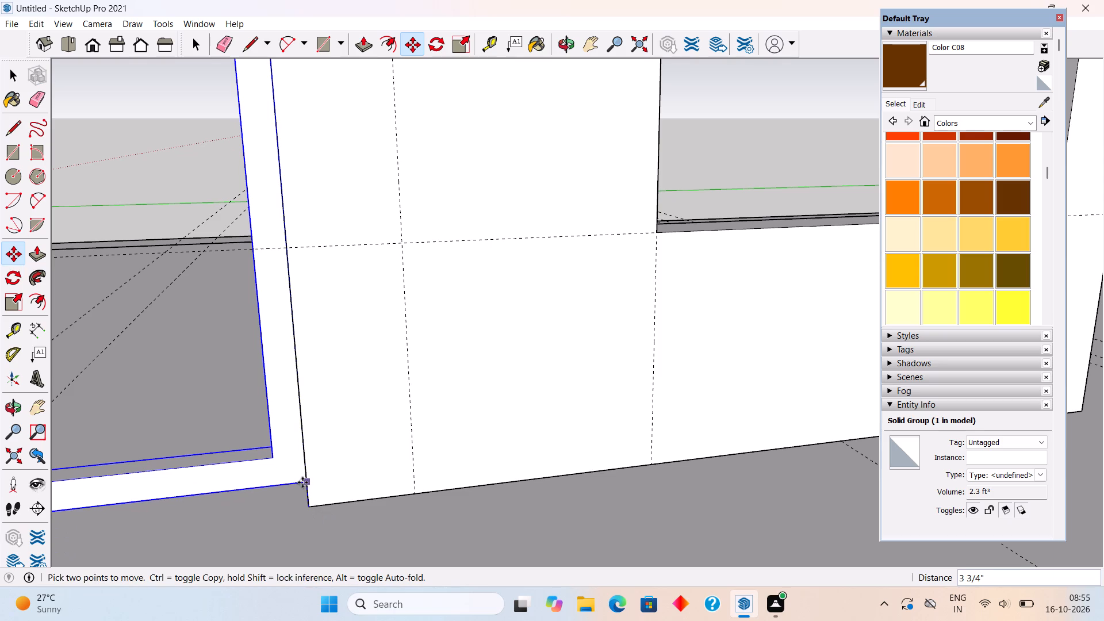
middle_click_drag(273, 463, 423, 404)
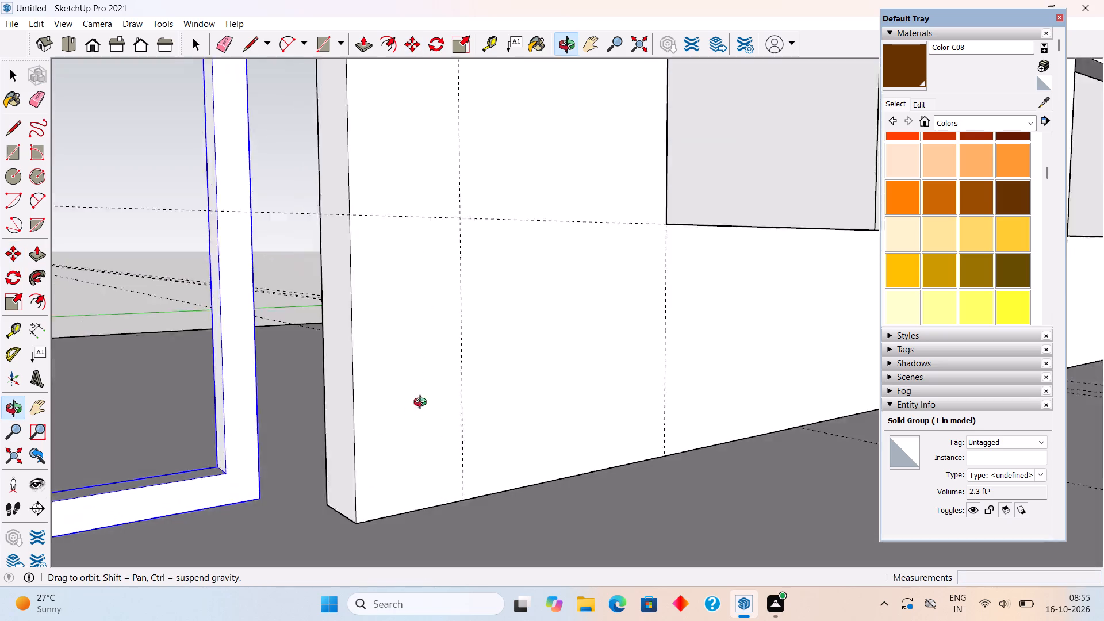
middle_click_drag(423, 404, 526, 358)
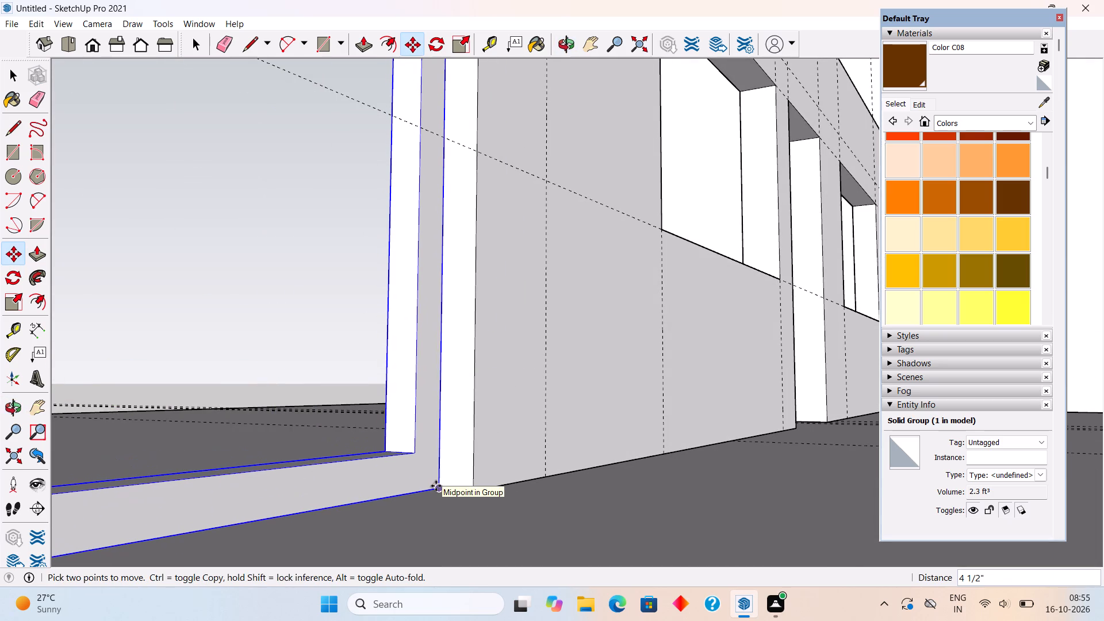
type("3\"")
key("Return")
Move the door frame group another 1" deeper into the doorway.
scroll(411, 453, "down", 6)
middle_click_drag(389, 457, 443, 495)
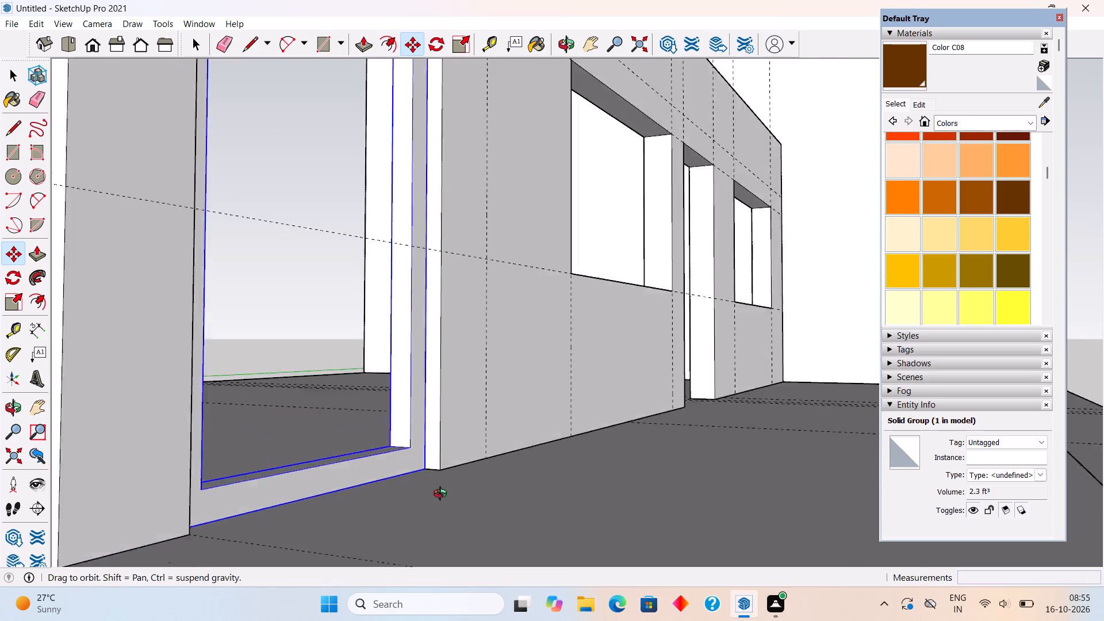
middle_click_drag(443, 495, 424, 559)
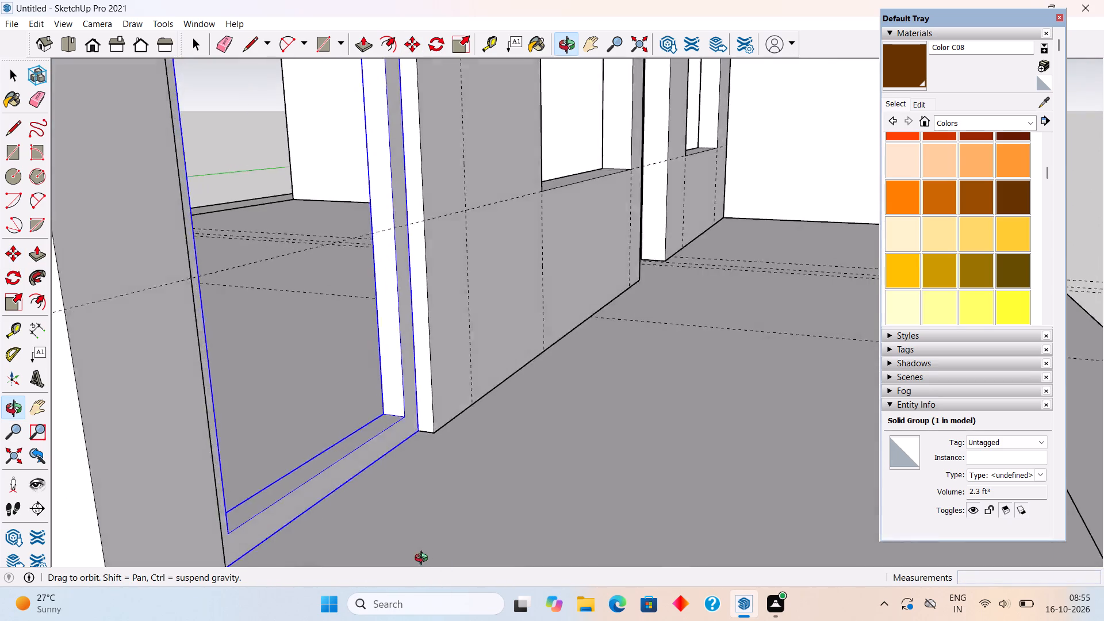
middle_click_drag(424, 559, 315, 532)
scroll(319, 533, "down", 10)
middle_click_drag(353, 545, 168, 587)
scroll(319, 379, "up", 2)
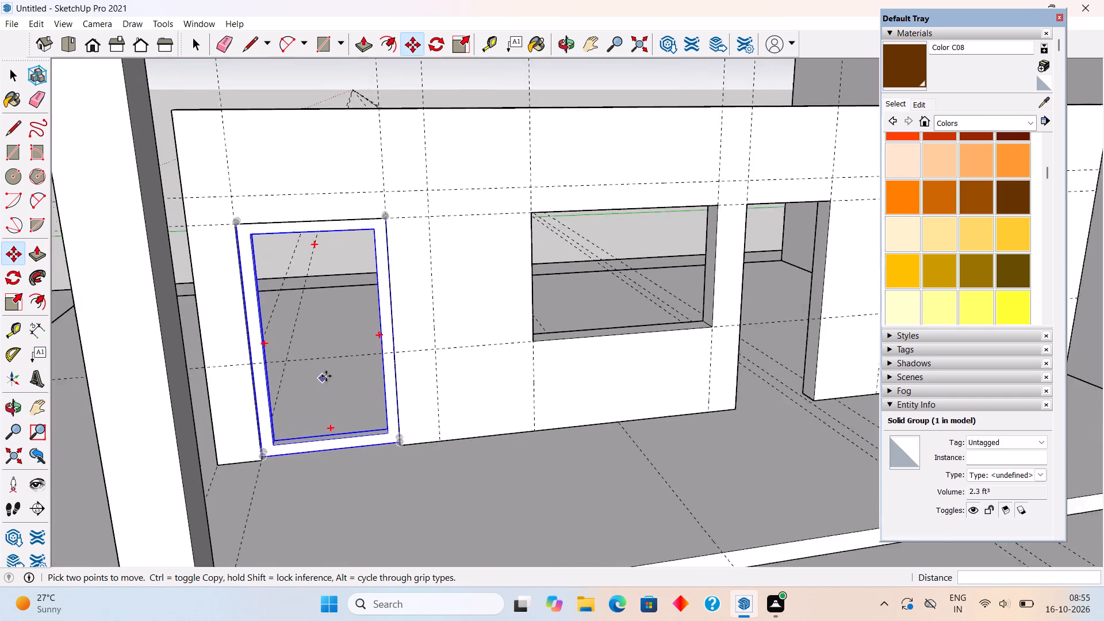
scroll(326, 376, "up", 3)
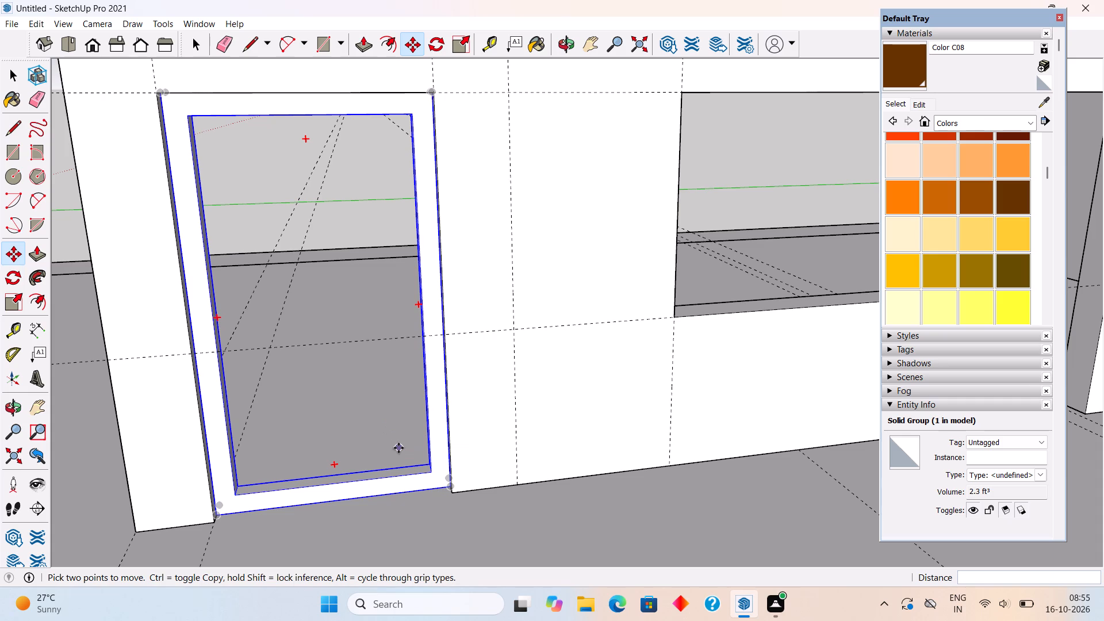
scroll(414, 476, "up", 5)
middle_click_drag(435, 484, 531, 513)
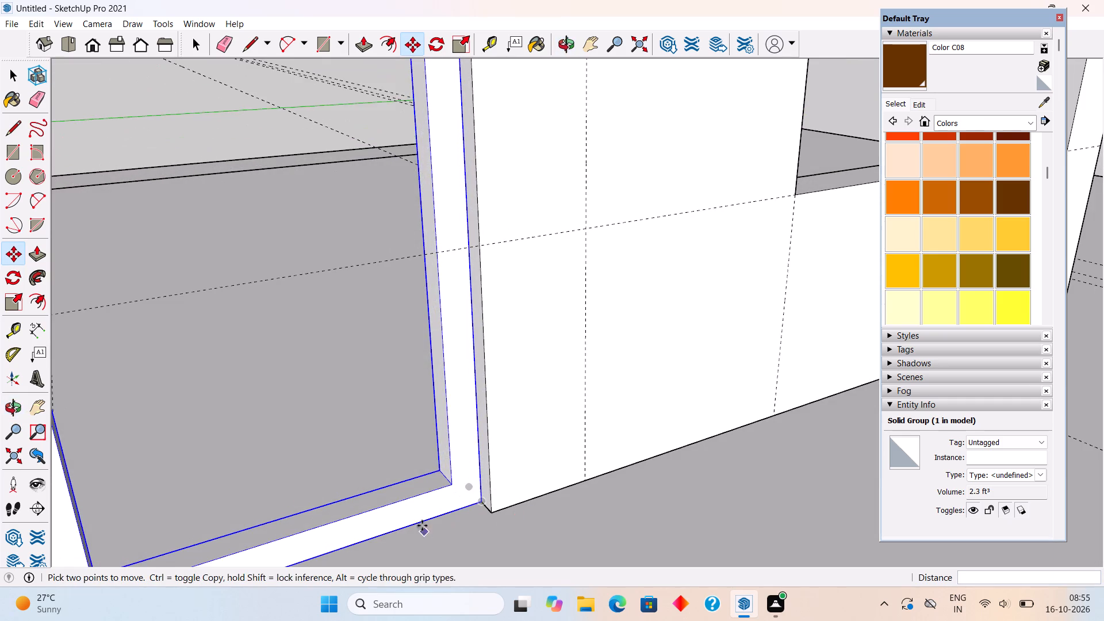
scroll(422, 514, "up", 3)
scroll(499, 502, "up", 6)
left_click(503, 496)
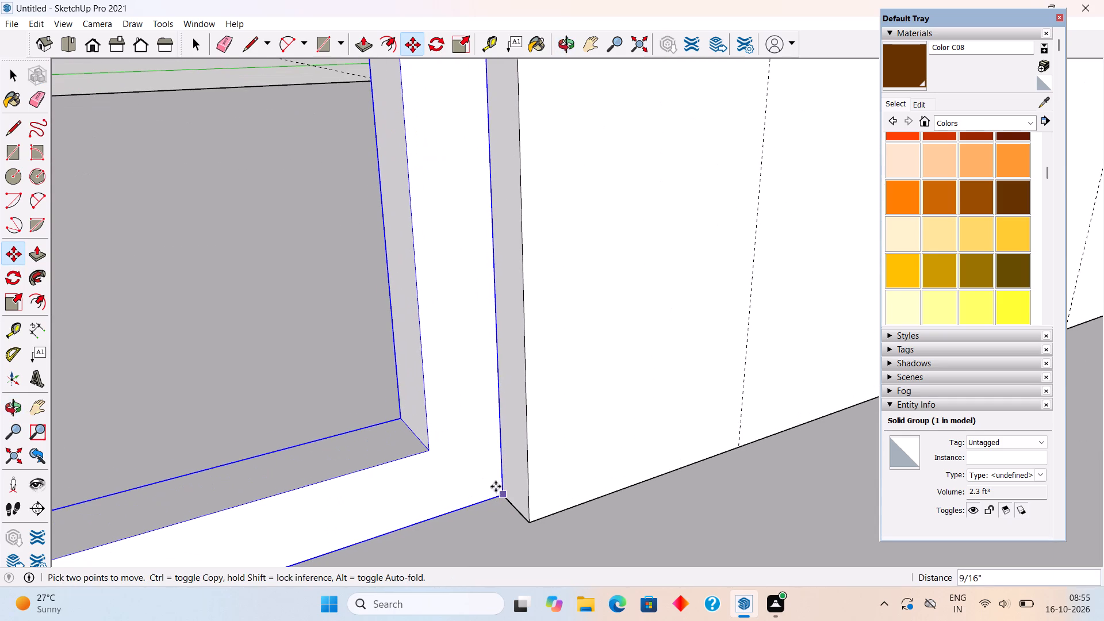
type("1\"")
key("Return")
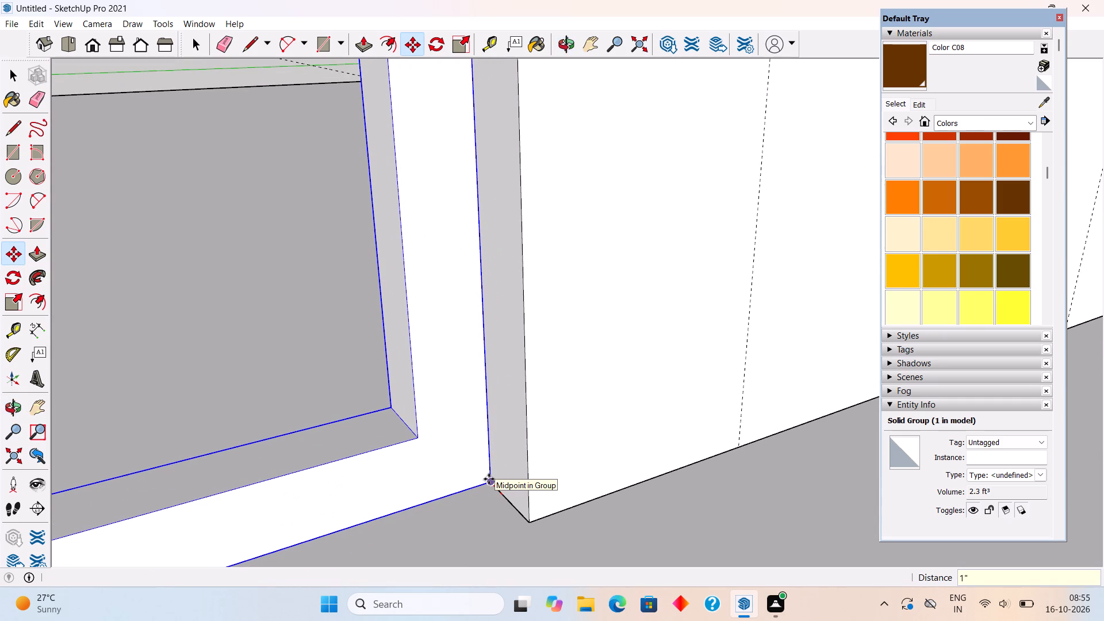
key("space")
Draw a 6' 4" by 3' 4" rectangle filling the inside of the door frame, corner to corner.
scroll(489, 479, "down", 15)
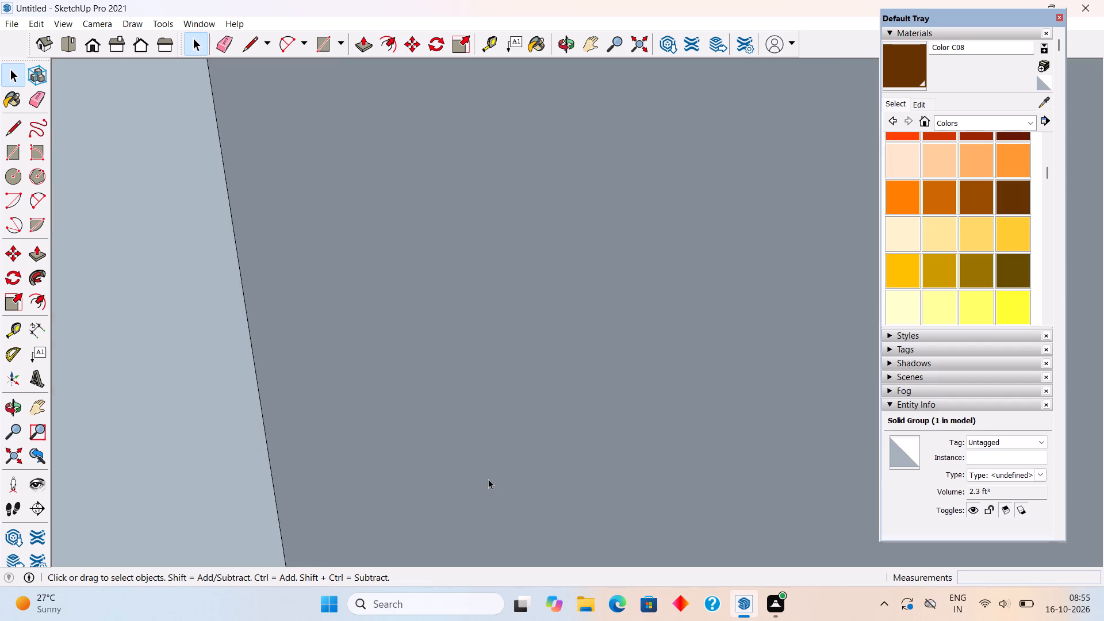
scroll(488, 479, "down", 4)
left_click(11, 464)
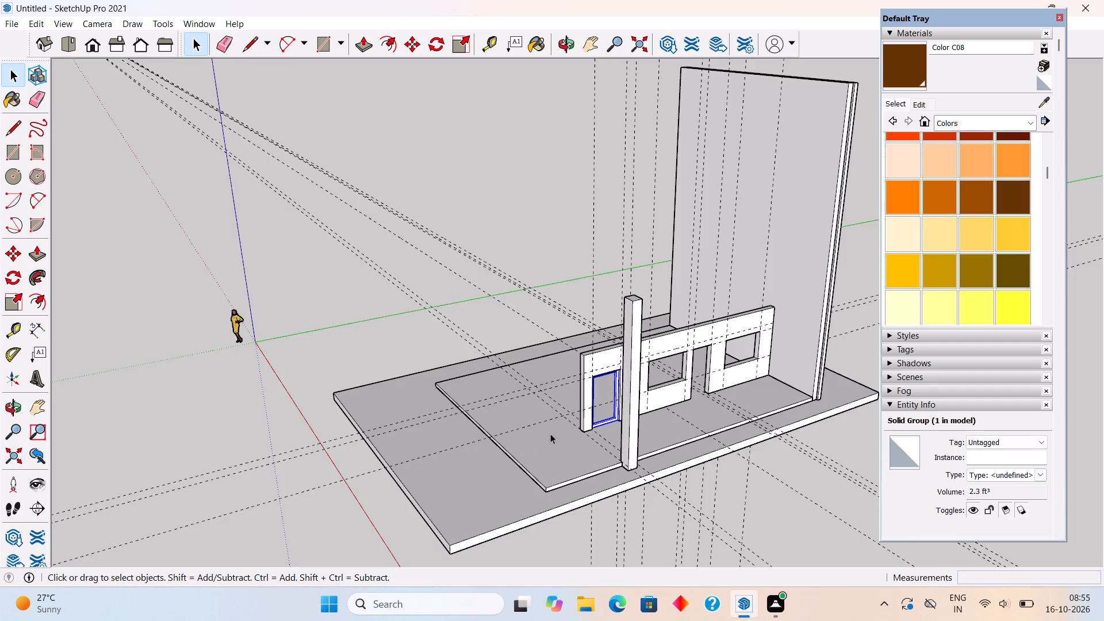
middle_click_drag(554, 417, 462, 401)
scroll(539, 388, "up", 5)
middle_click_drag(632, 420, 526, 421)
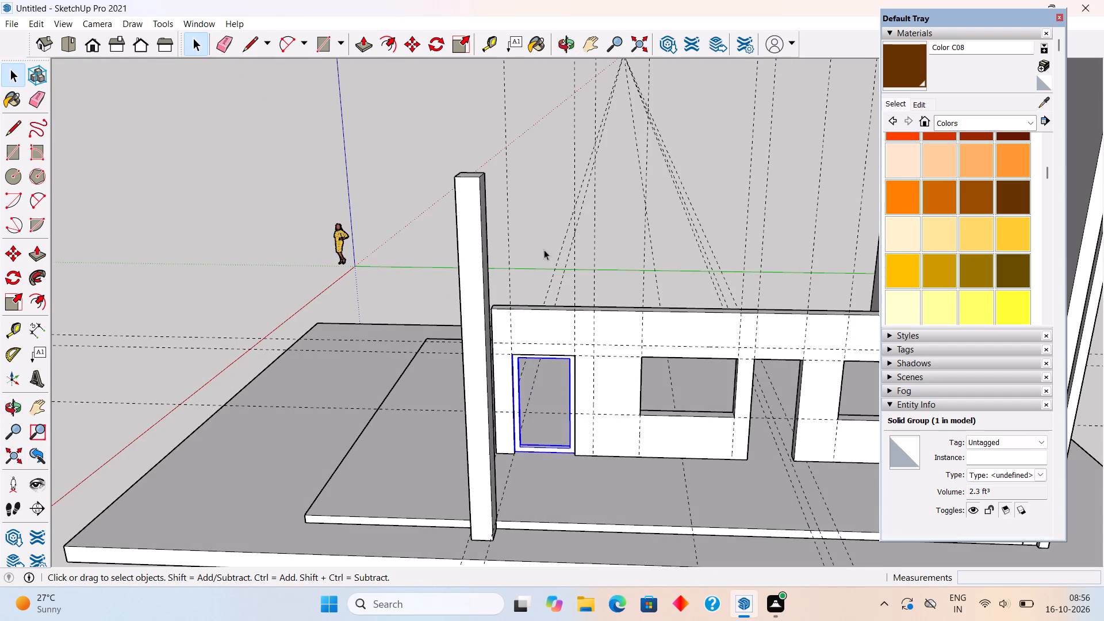
scroll(523, 200, "up", 1)
left_click(523, 200)
middle_click_drag(632, 469, 683, 416)
scroll(638, 393, "up", 6)
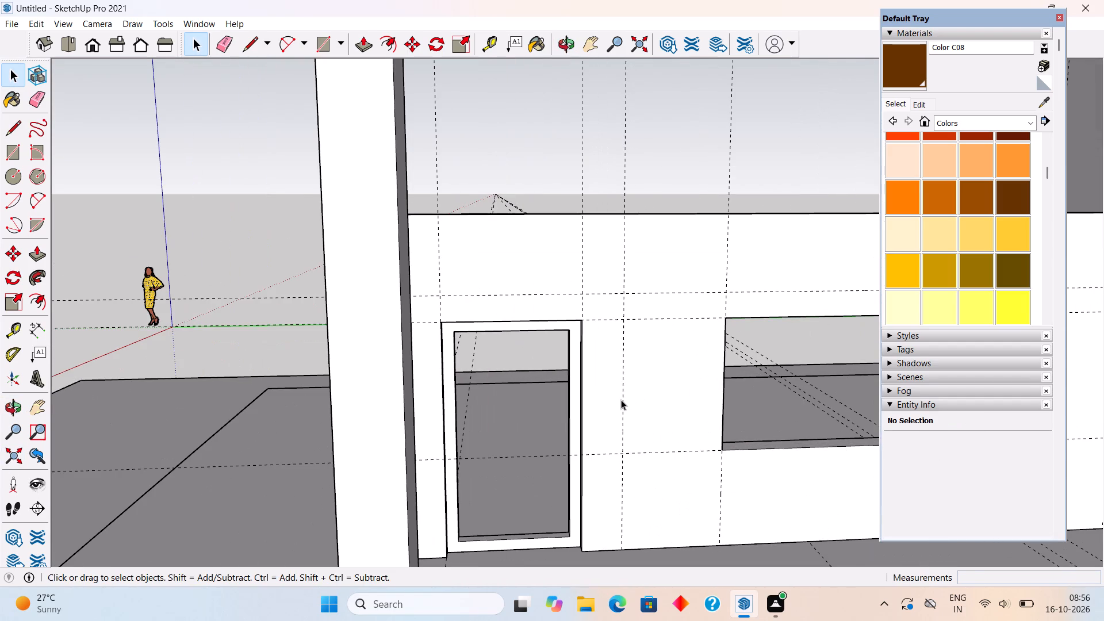
key("r")
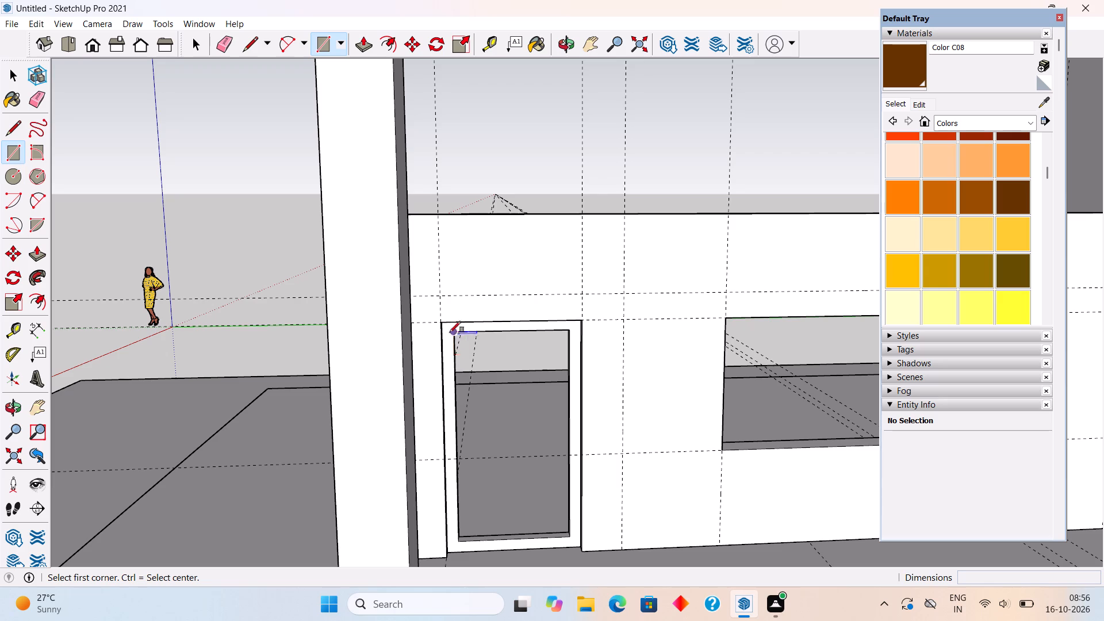
left_click(454, 333)
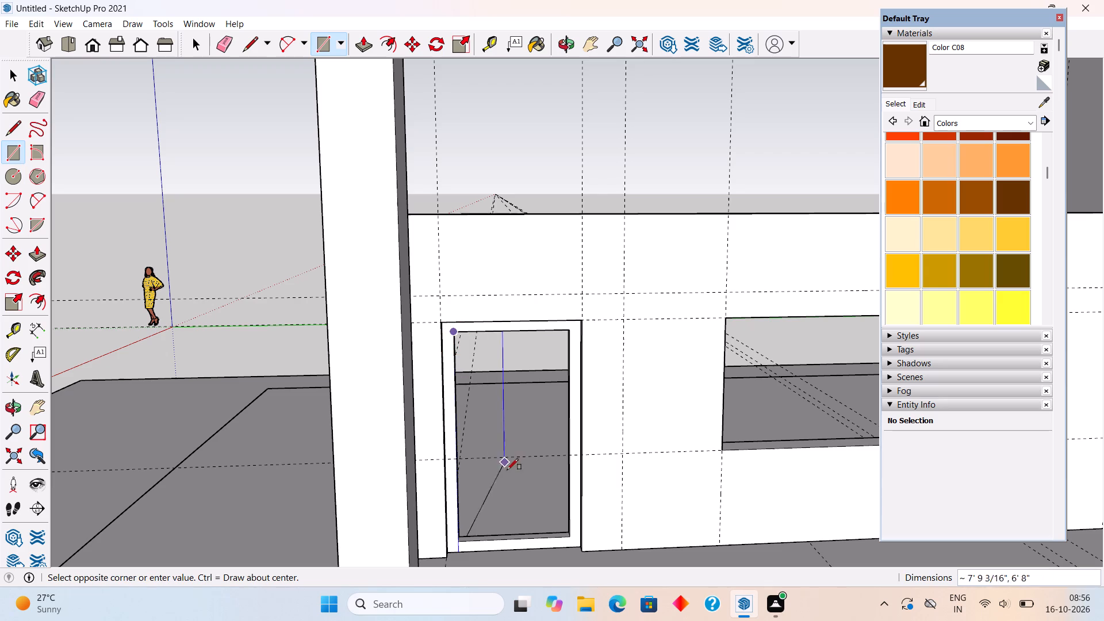
left_click(568, 537)
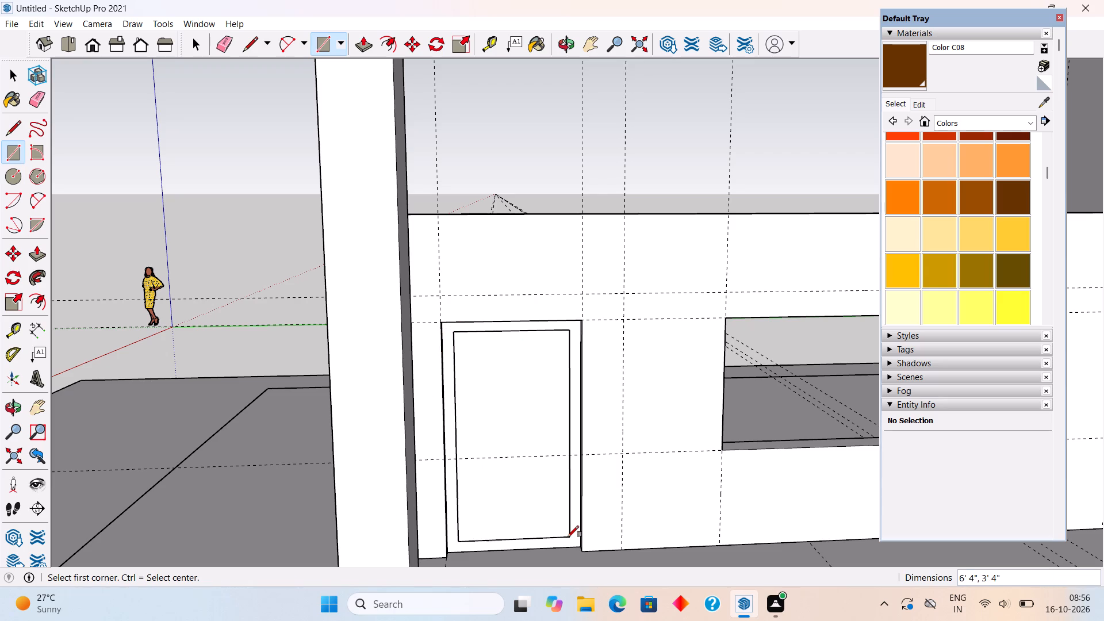
Extrude the door panel face 2".
key("p")
left_click(561, 523)
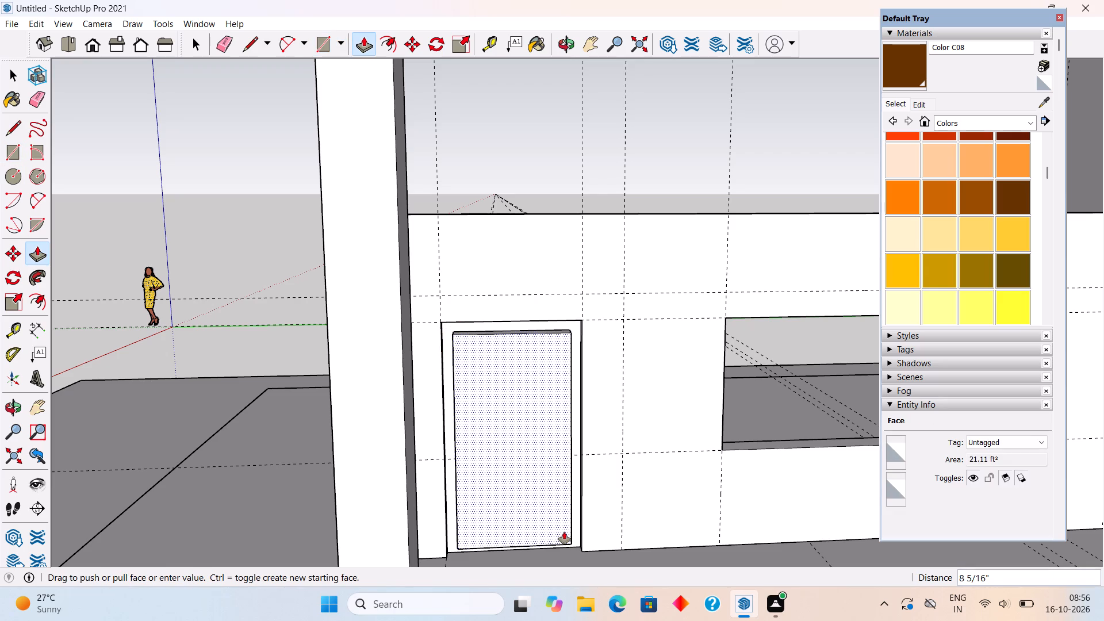
type("2\"")
key("Return")
Make all of the extruded door panel's geometry a group.
key("space")
triple_click(554, 519)
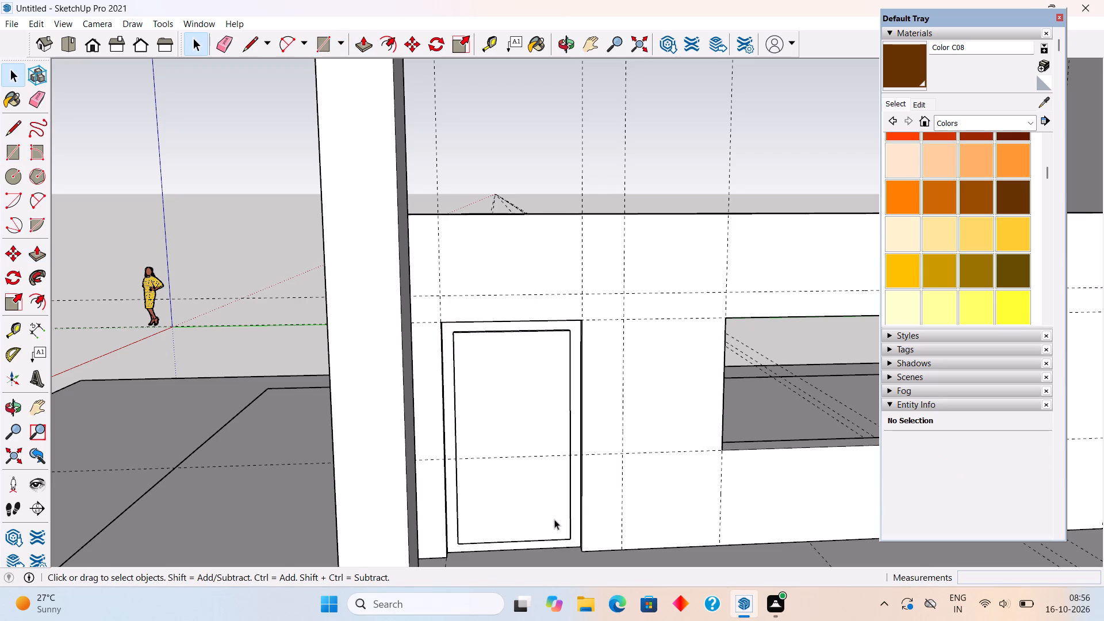
right_click(554, 519)
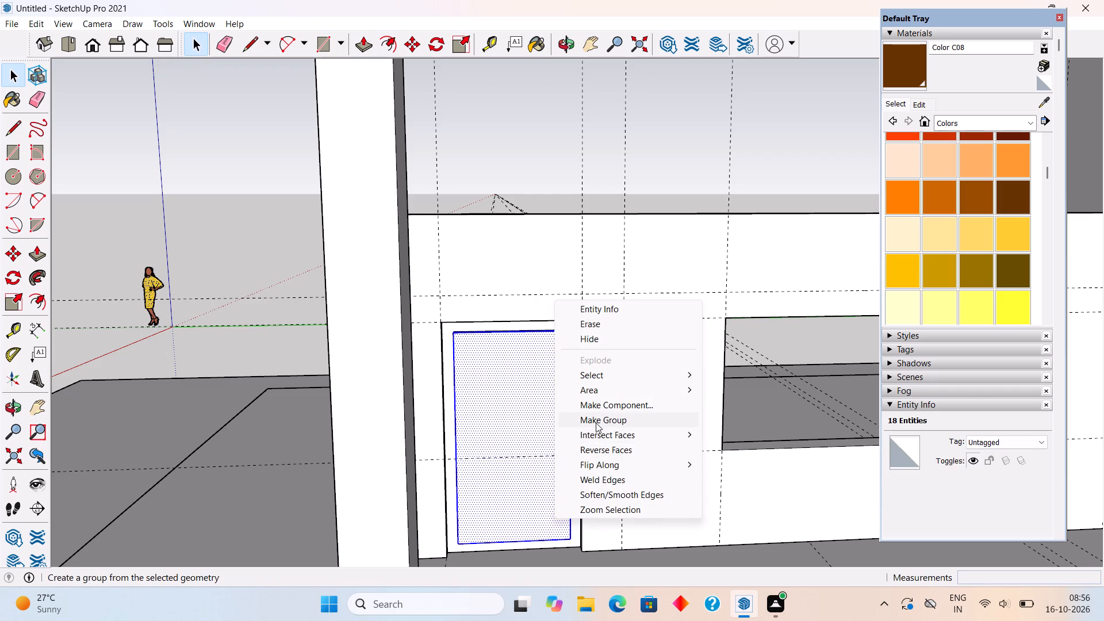
left_click(596, 423)
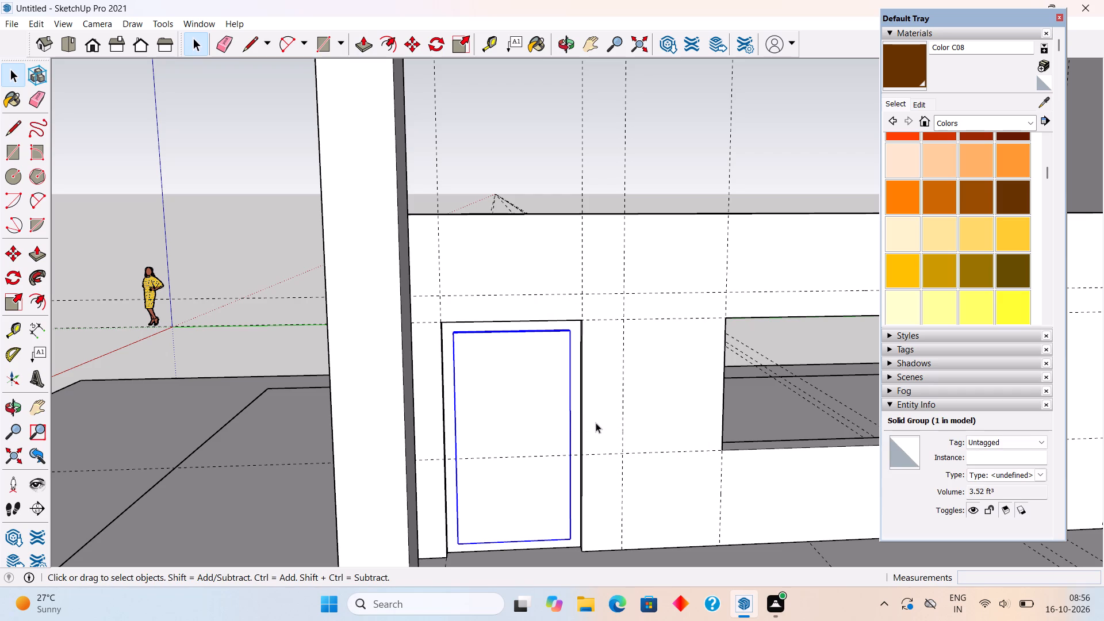
Move the door panel group 2" back so its face is flush with the frame's face.
scroll(550, 455, "up", 2)
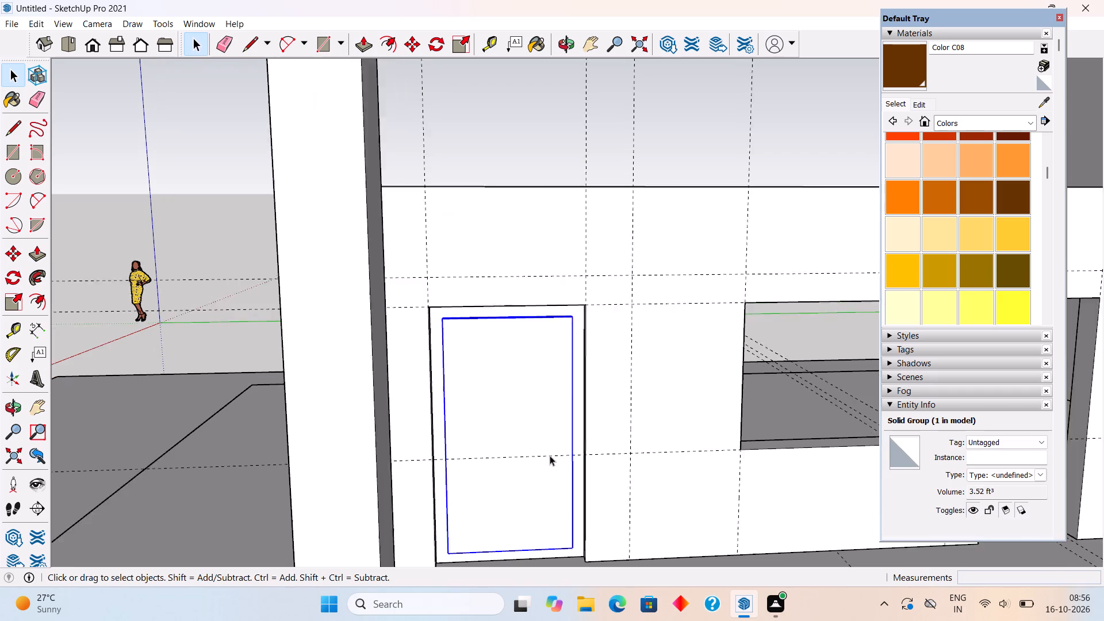
scroll(550, 455, "up", 3)
scroll(550, 455, "down", 6)
scroll(559, 559, "up", 2)
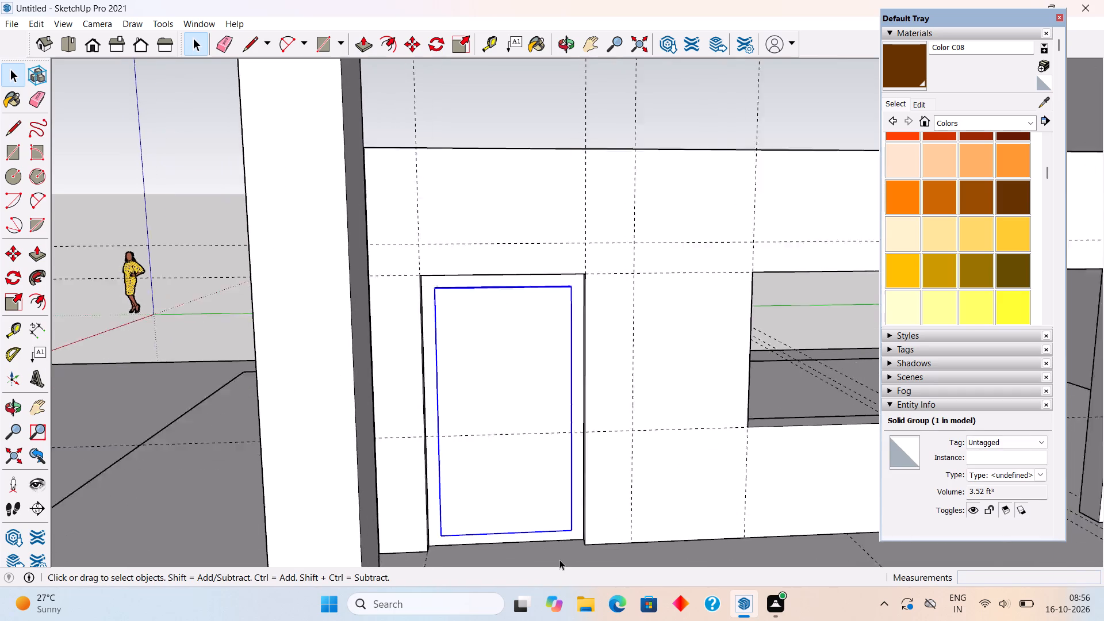
scroll(559, 559, "up", 8)
middle_click_drag(583, 561, 592, 585)
scroll(592, 585, "up", 1)
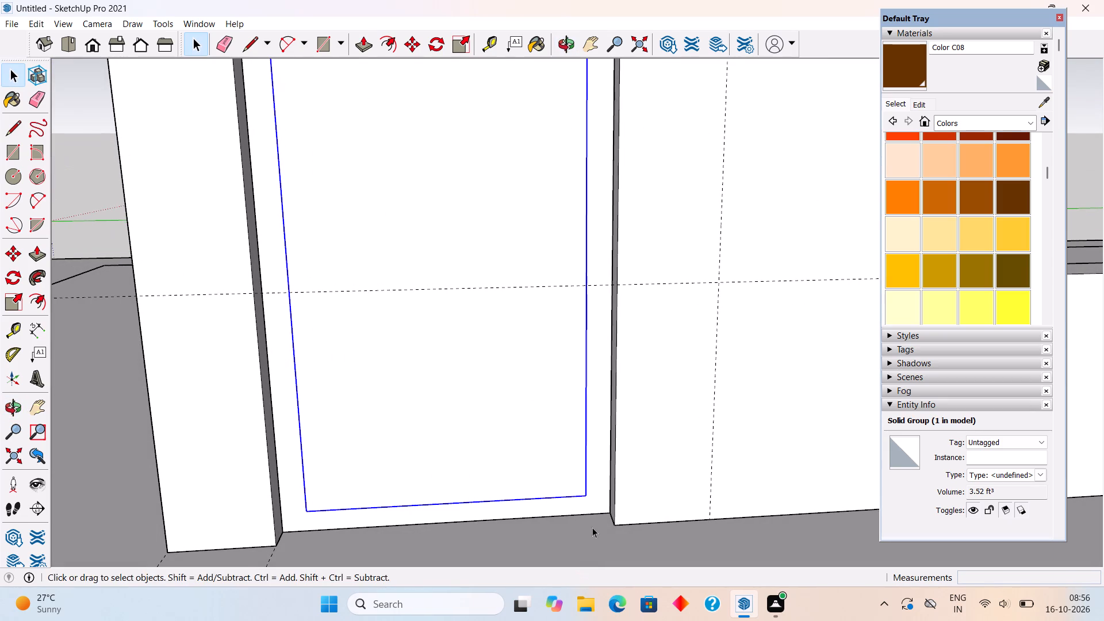
key("m")
left_click(589, 502)
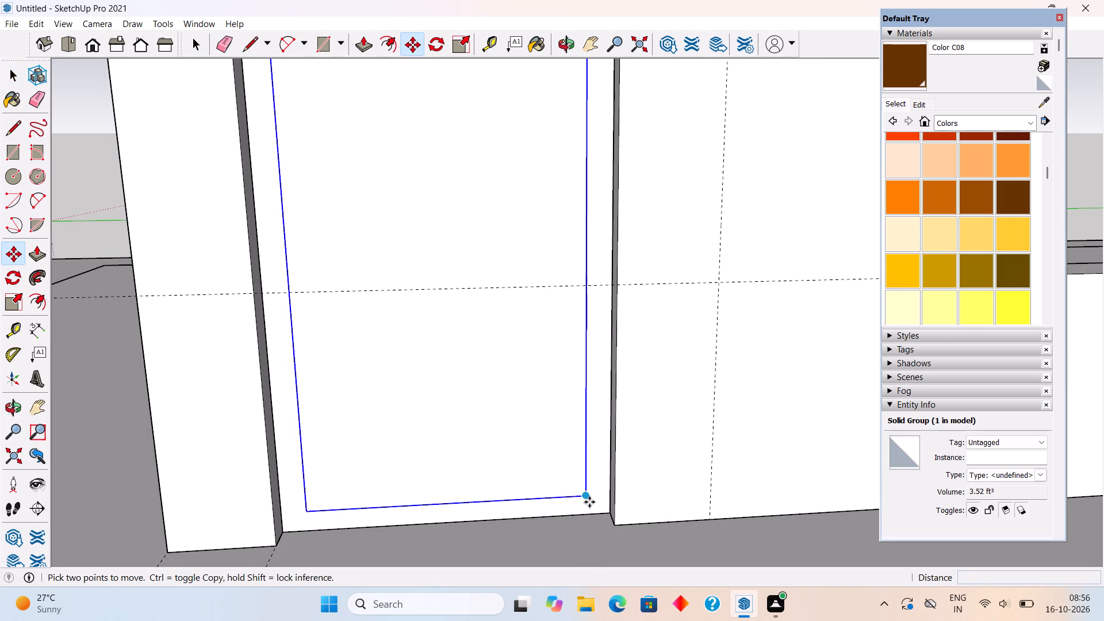
left_click(584, 483)
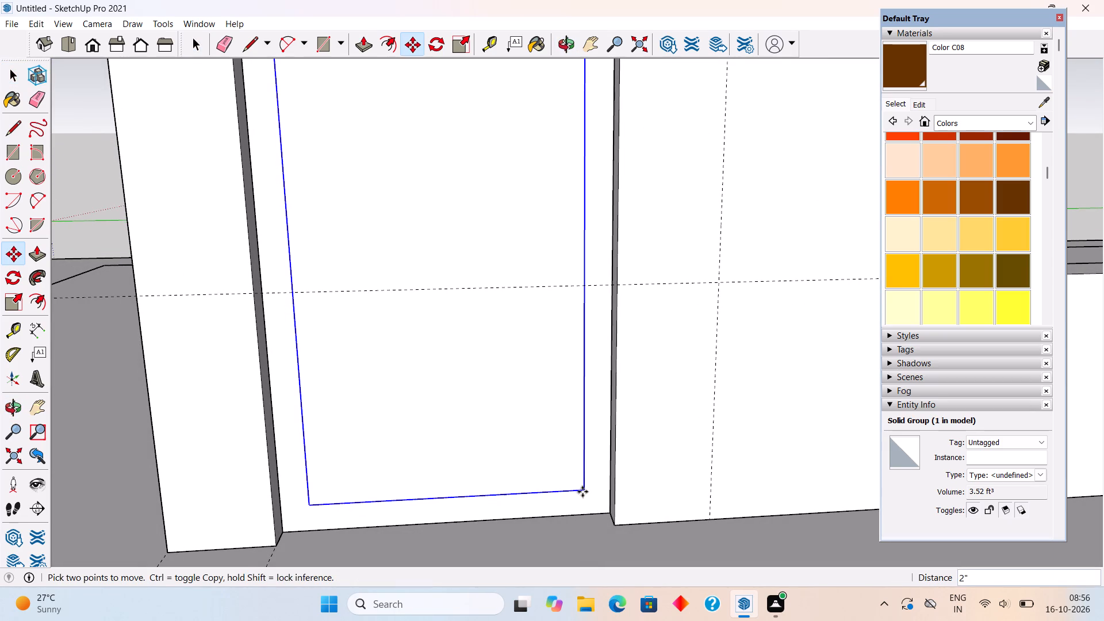
Move the door panel group 1" further back along the red axis so it sits recessed within its frame.
scroll(578, 506, "up", 17)
left_click(595, 466)
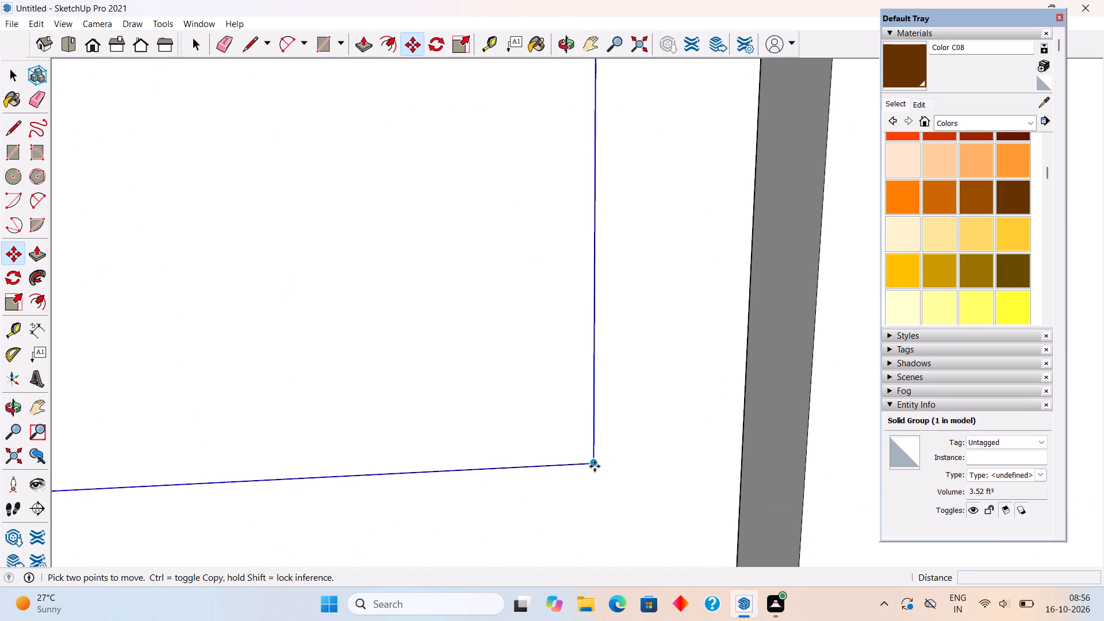
middle_click_drag(578, 457, 772, 491)
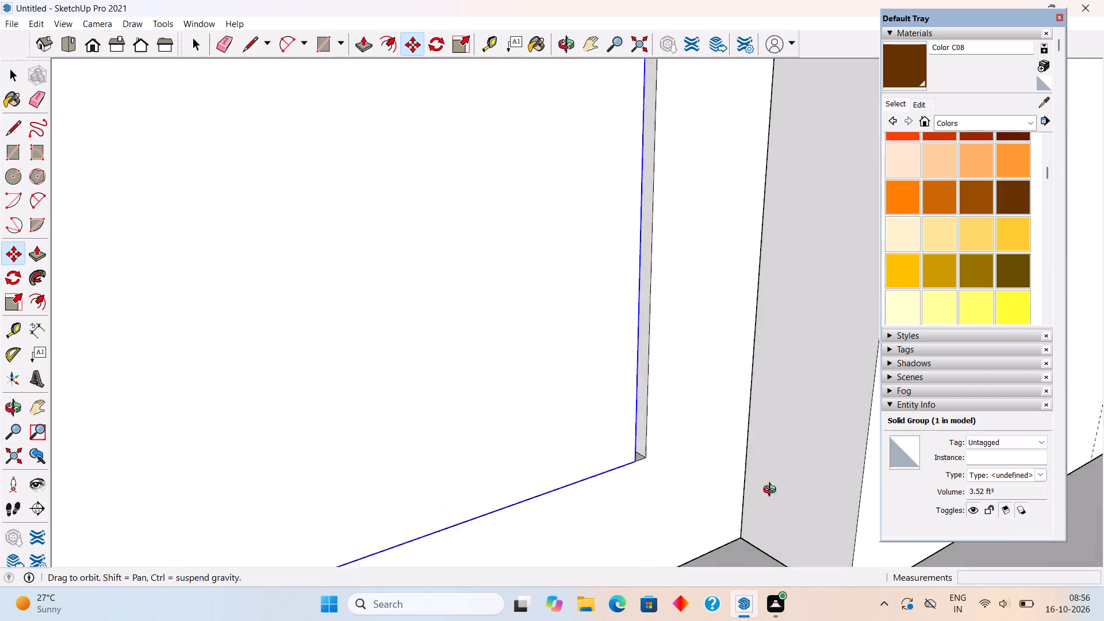
middle_click_drag(772, 491, 784, 494)
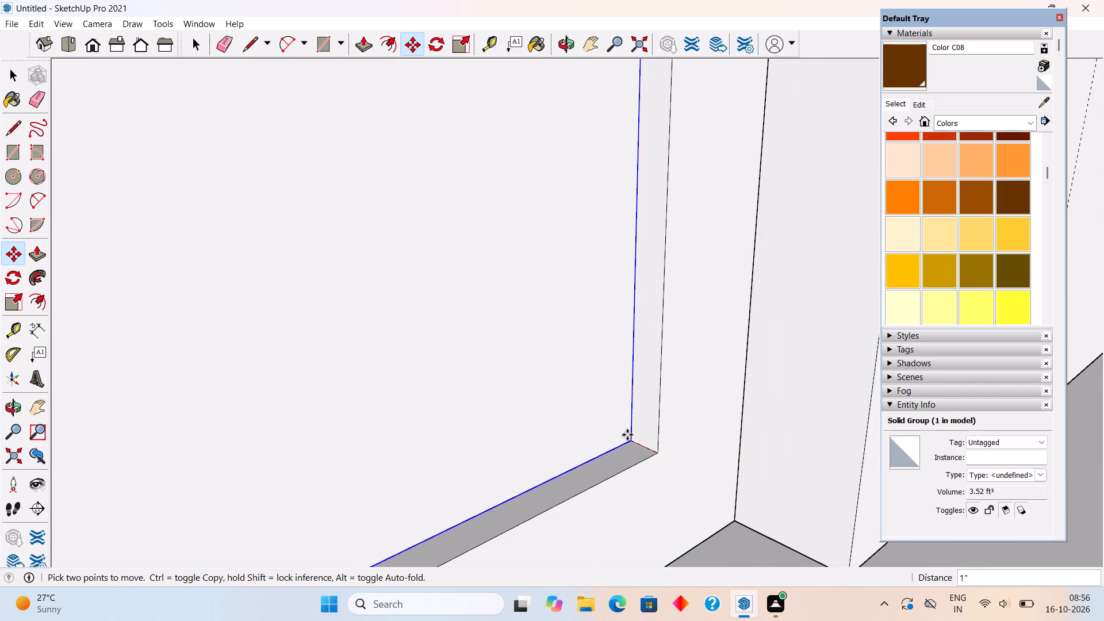
type("1\"")
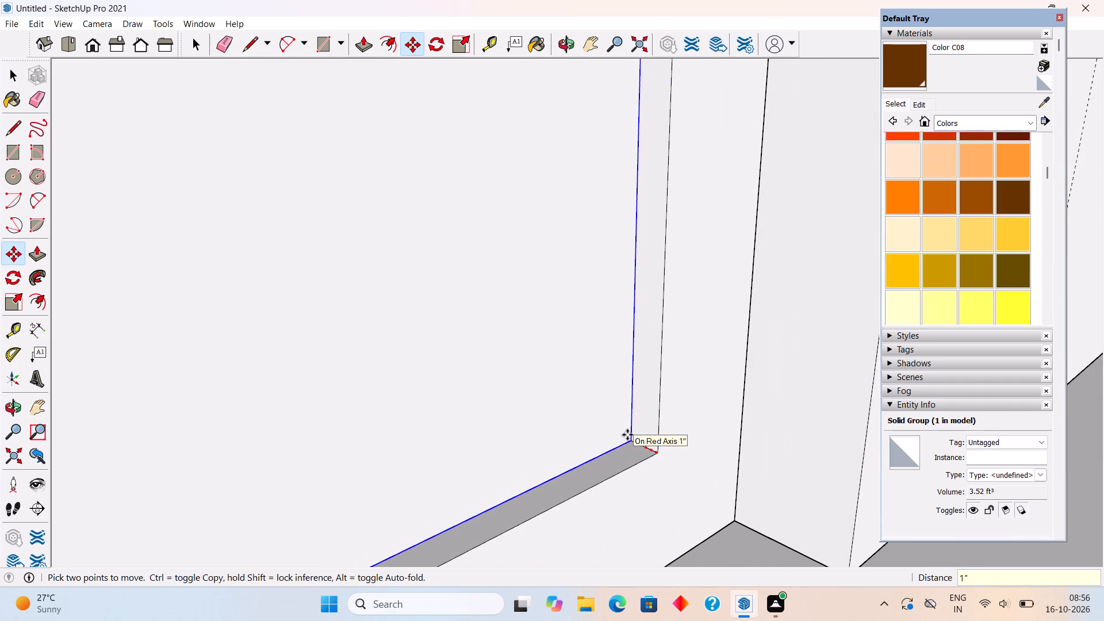
key("Return")
key("space")
scroll(627, 435, "down", 2)
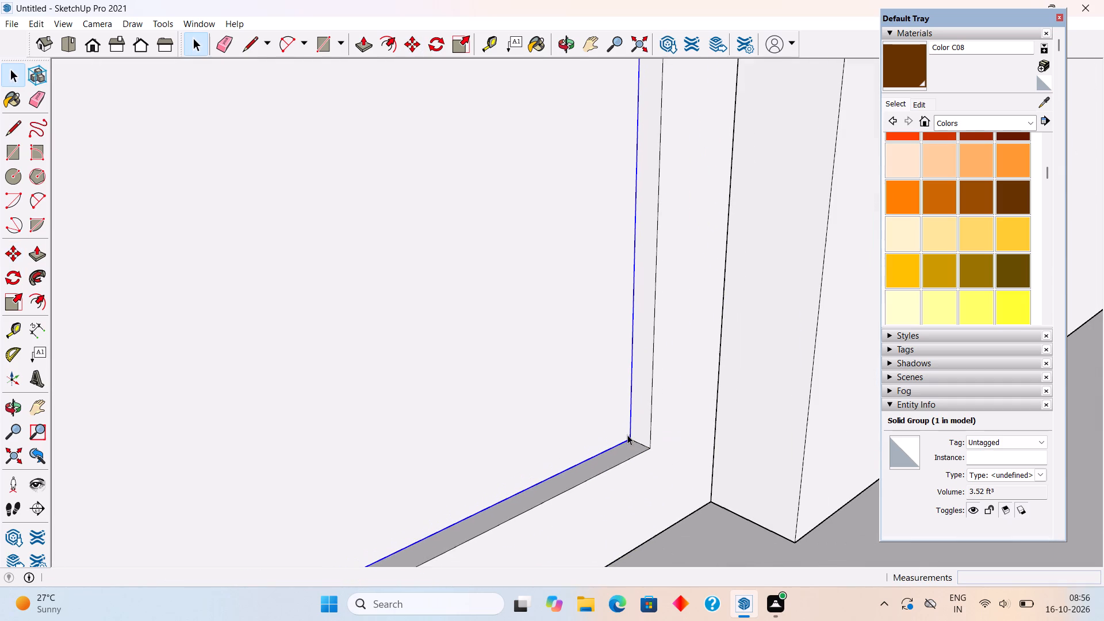
scroll(627, 435, "down", 20)
scroll(627, 435, "down", 9)
middle_click_drag(534, 470, 516, 475)
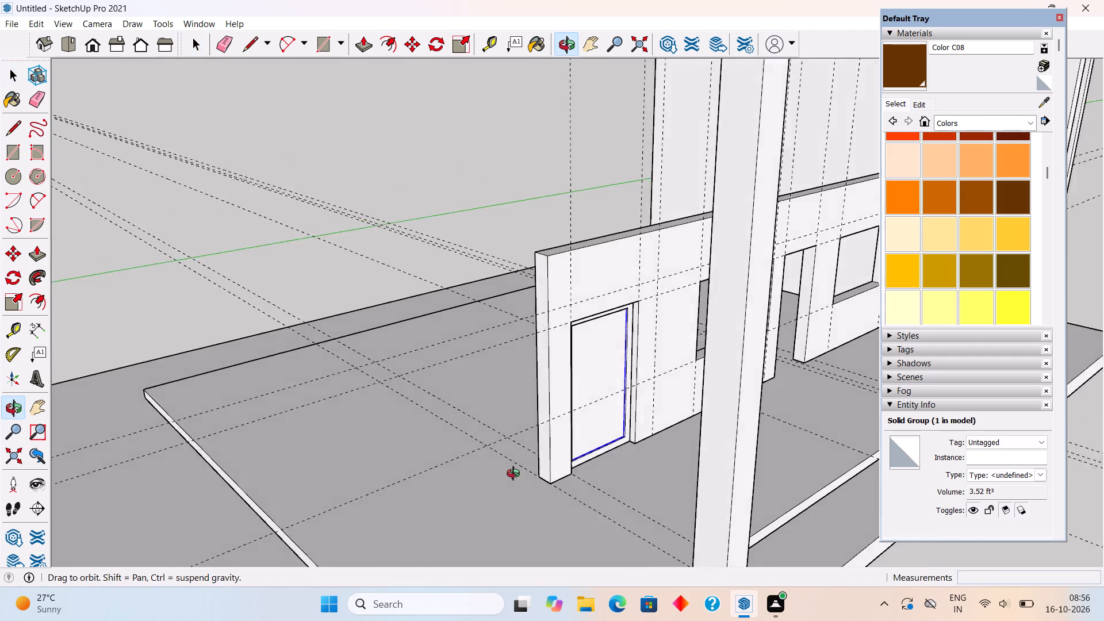
middle_click_drag(516, 475, 264, 418)
triple_click(448, 359)
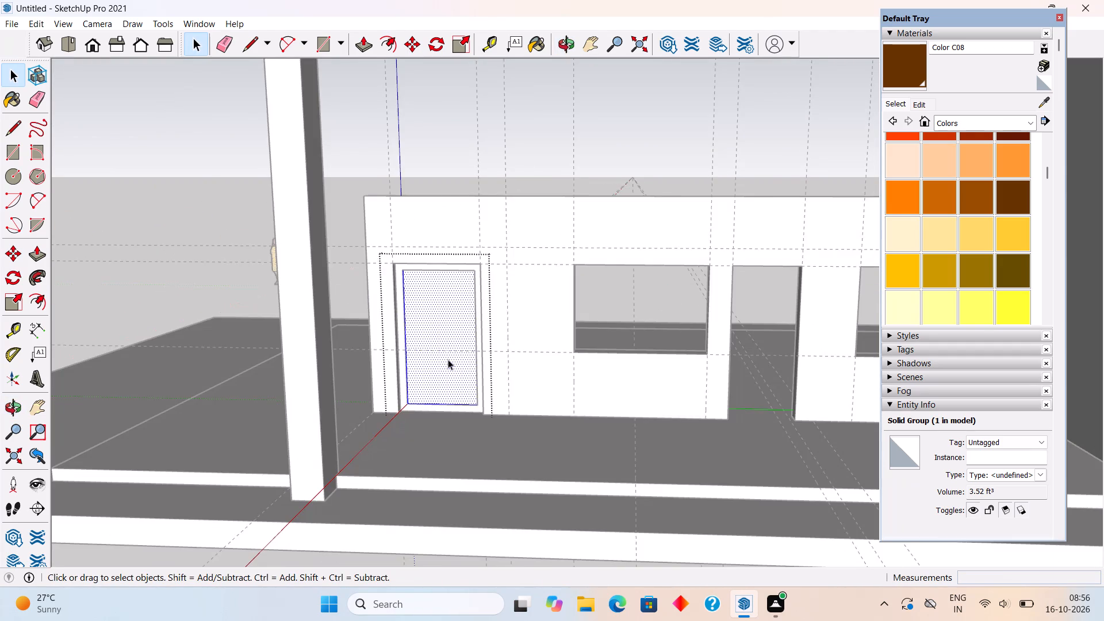
left_click(446, 128)
Draw a 4' by 6' rectangle filling the window opening beside the framed door, corner to corner.
middle_click_drag(500, 311, 545, 272)
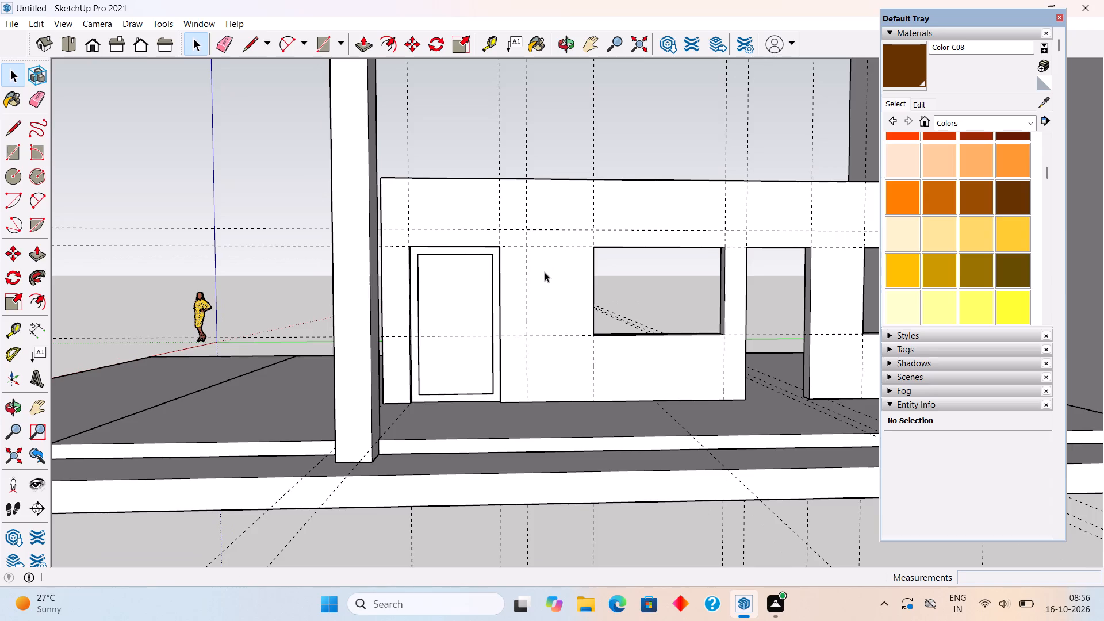
scroll(545, 272, "down", 4)
scroll(798, 217, "up", 7)
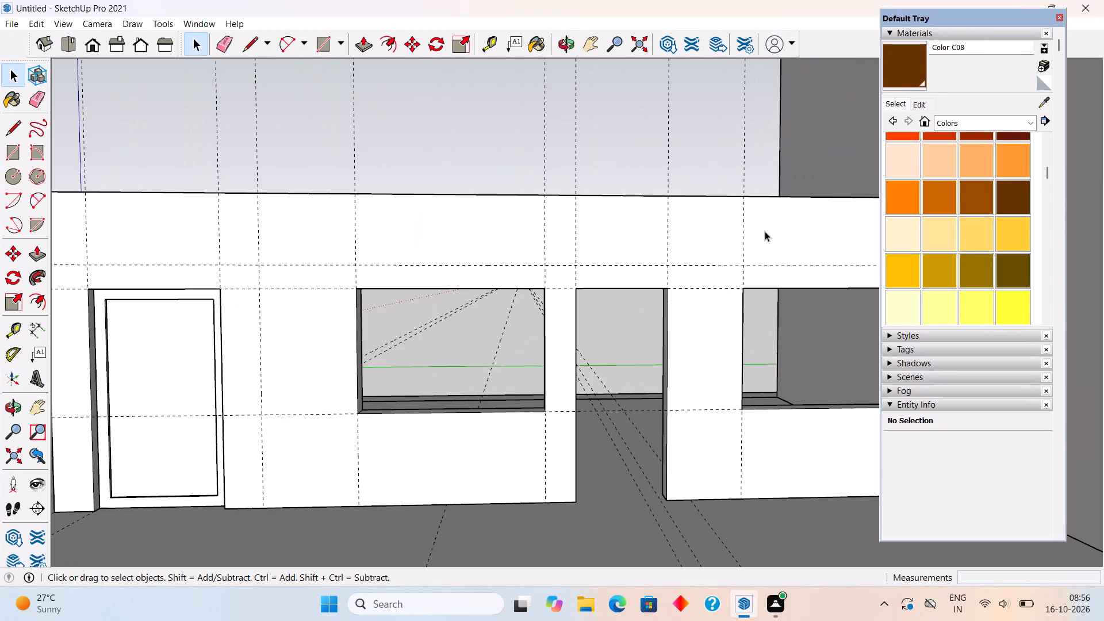
key("r")
left_click(359, 289)
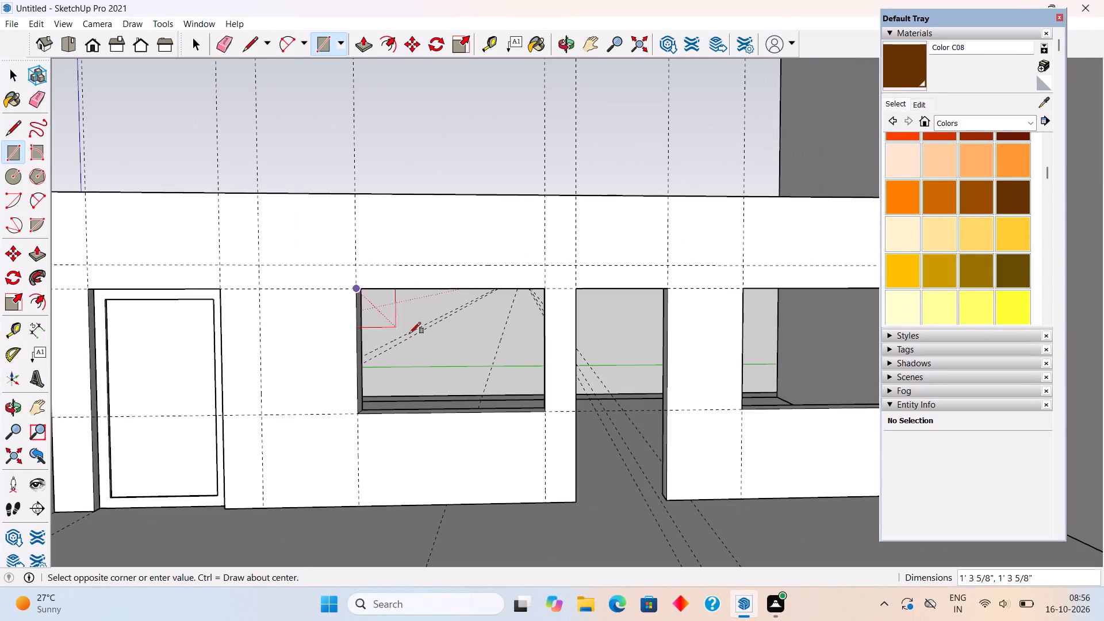
left_click(545, 412)
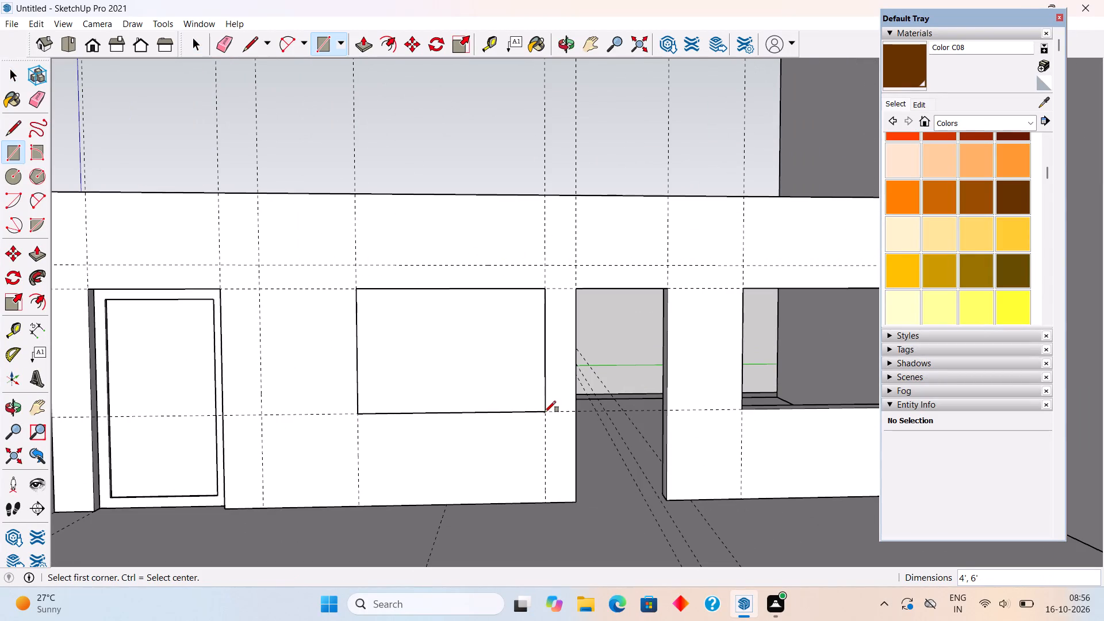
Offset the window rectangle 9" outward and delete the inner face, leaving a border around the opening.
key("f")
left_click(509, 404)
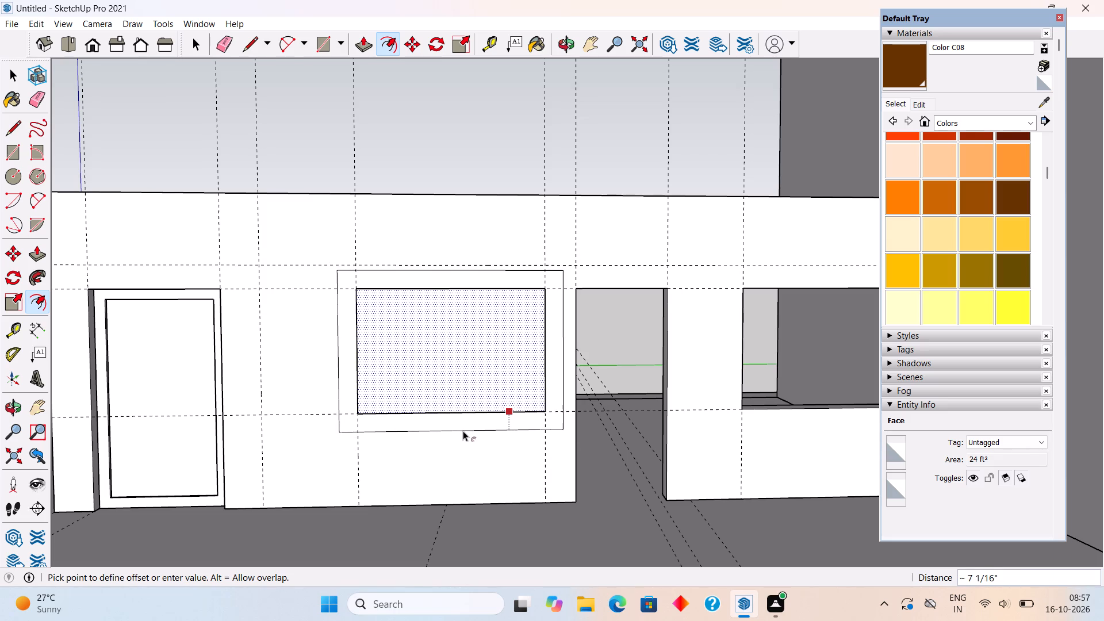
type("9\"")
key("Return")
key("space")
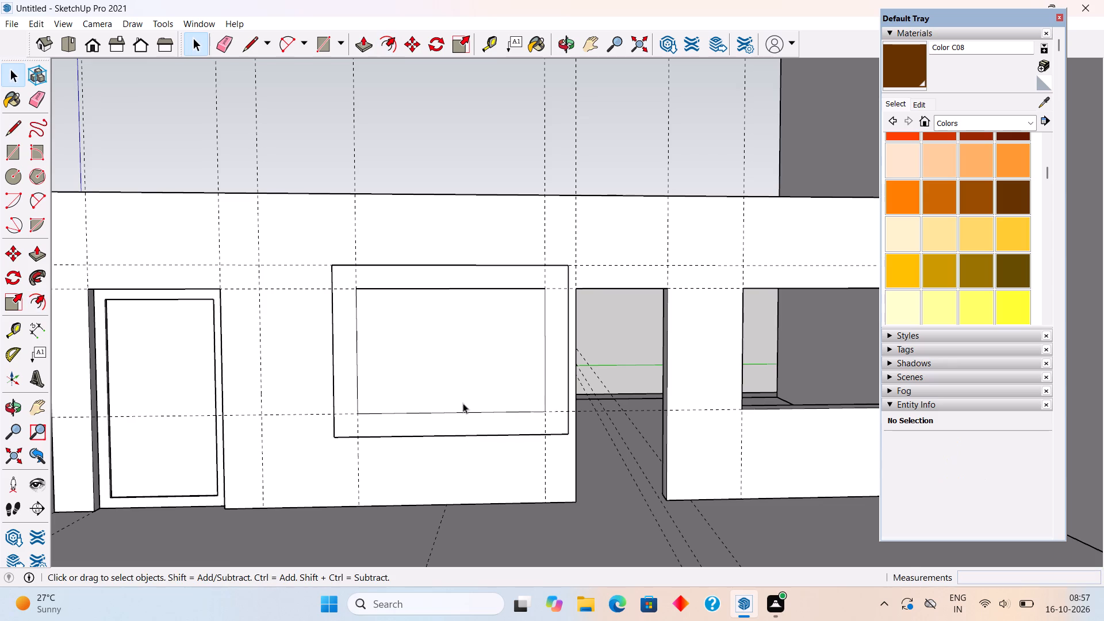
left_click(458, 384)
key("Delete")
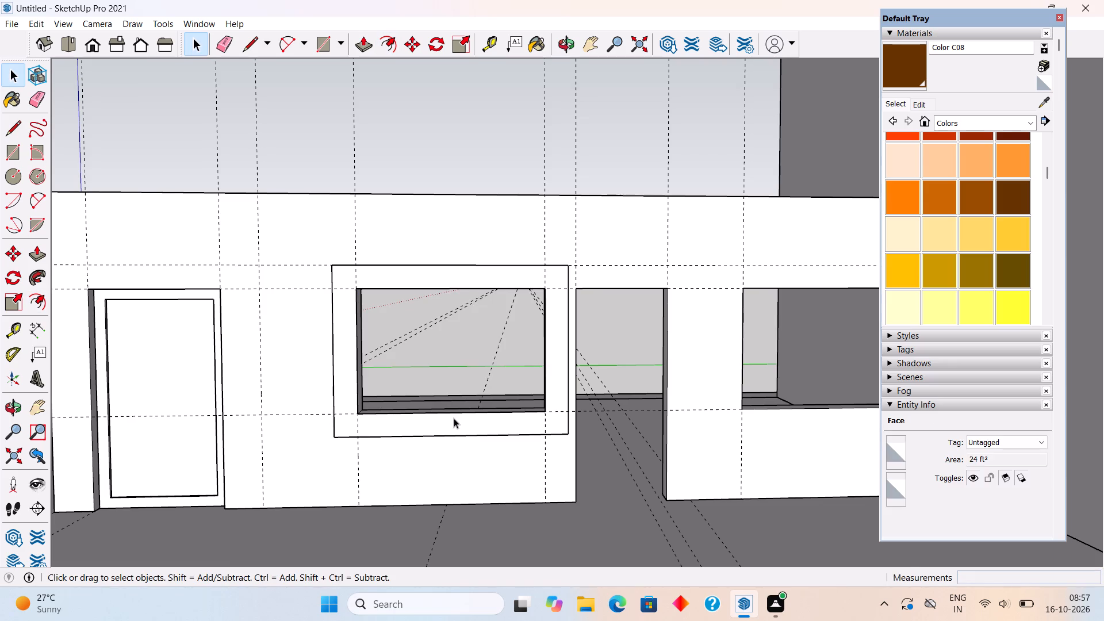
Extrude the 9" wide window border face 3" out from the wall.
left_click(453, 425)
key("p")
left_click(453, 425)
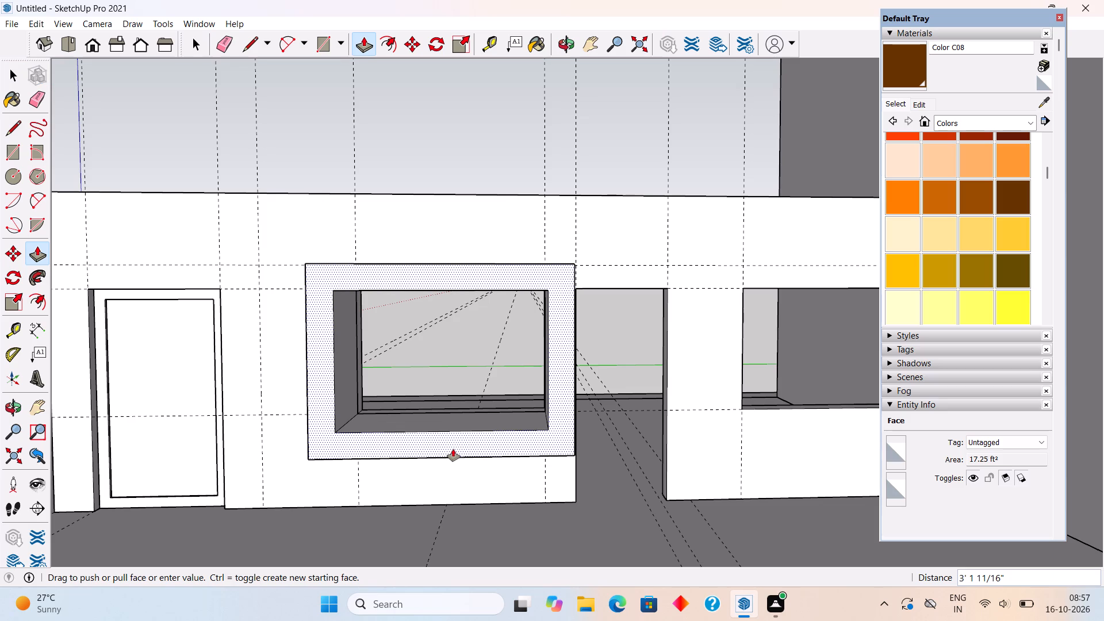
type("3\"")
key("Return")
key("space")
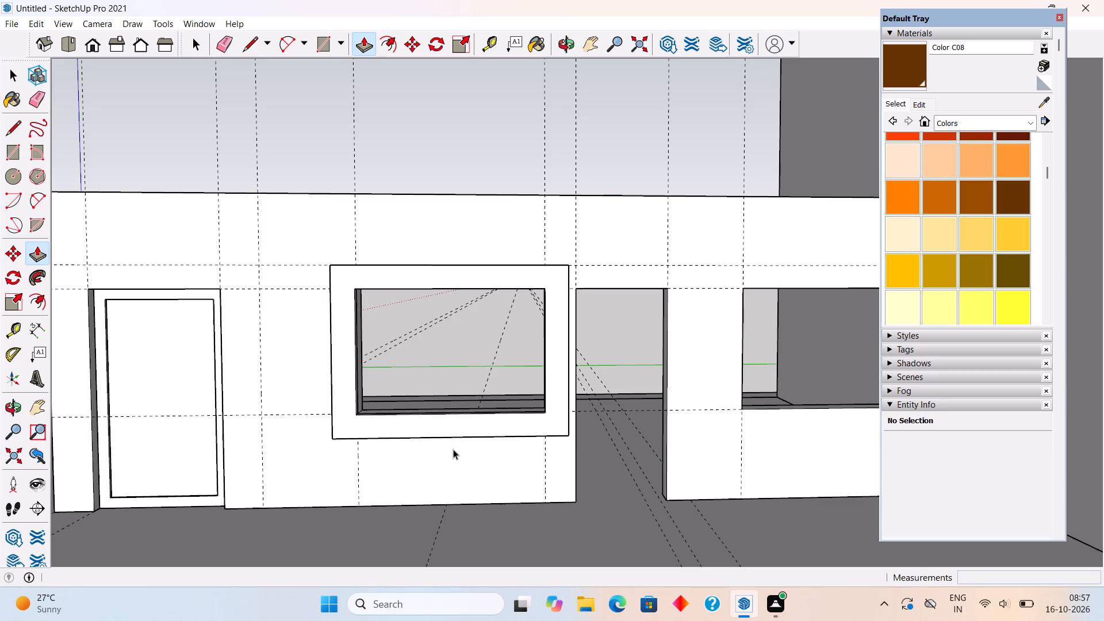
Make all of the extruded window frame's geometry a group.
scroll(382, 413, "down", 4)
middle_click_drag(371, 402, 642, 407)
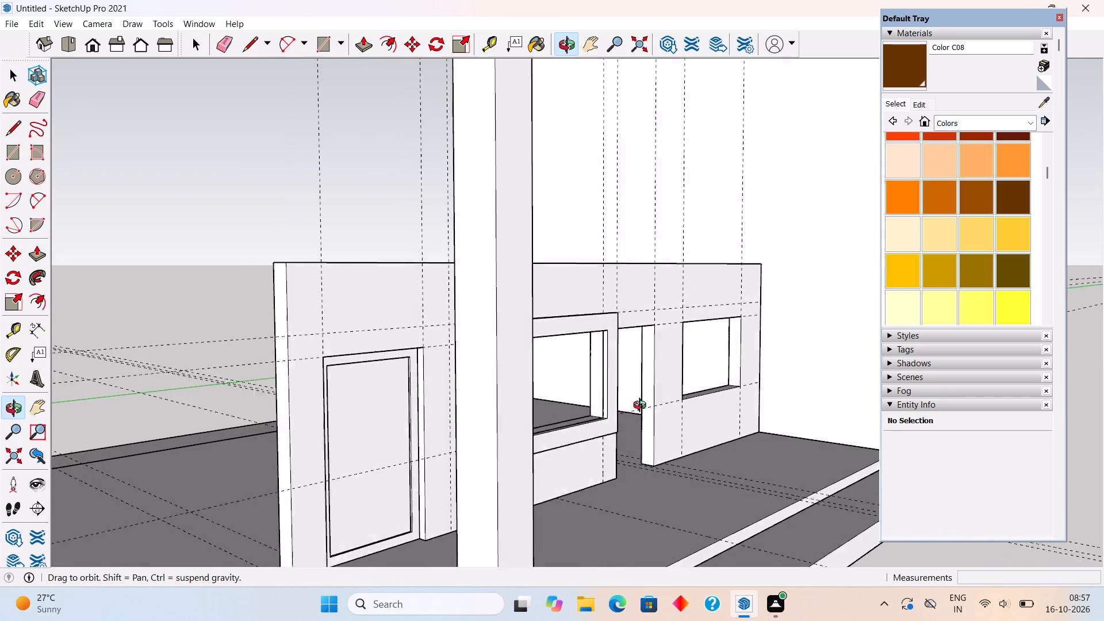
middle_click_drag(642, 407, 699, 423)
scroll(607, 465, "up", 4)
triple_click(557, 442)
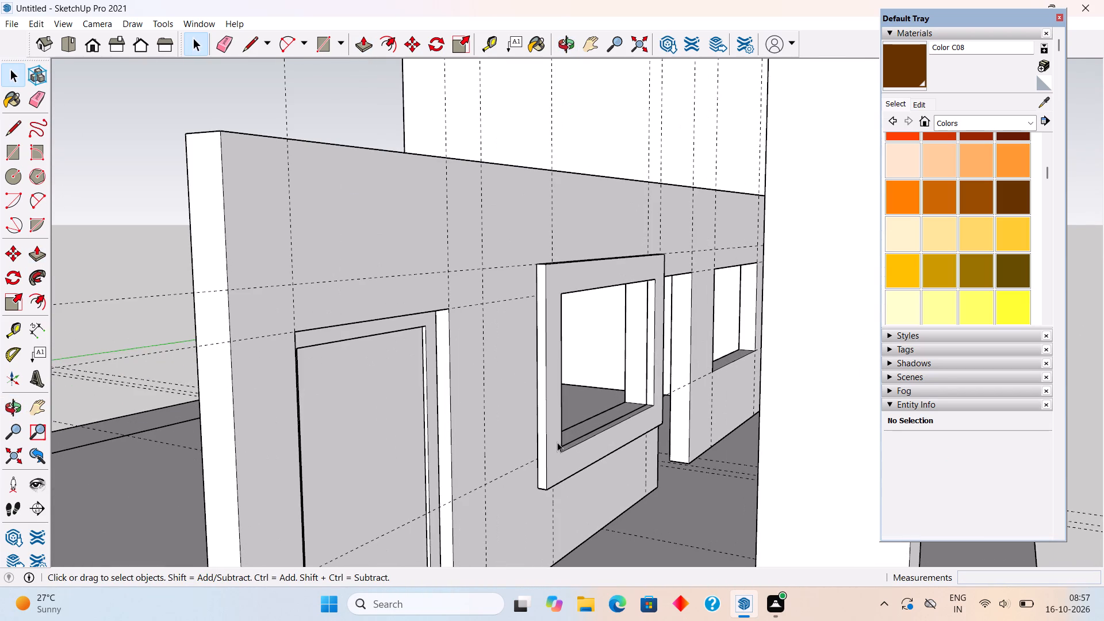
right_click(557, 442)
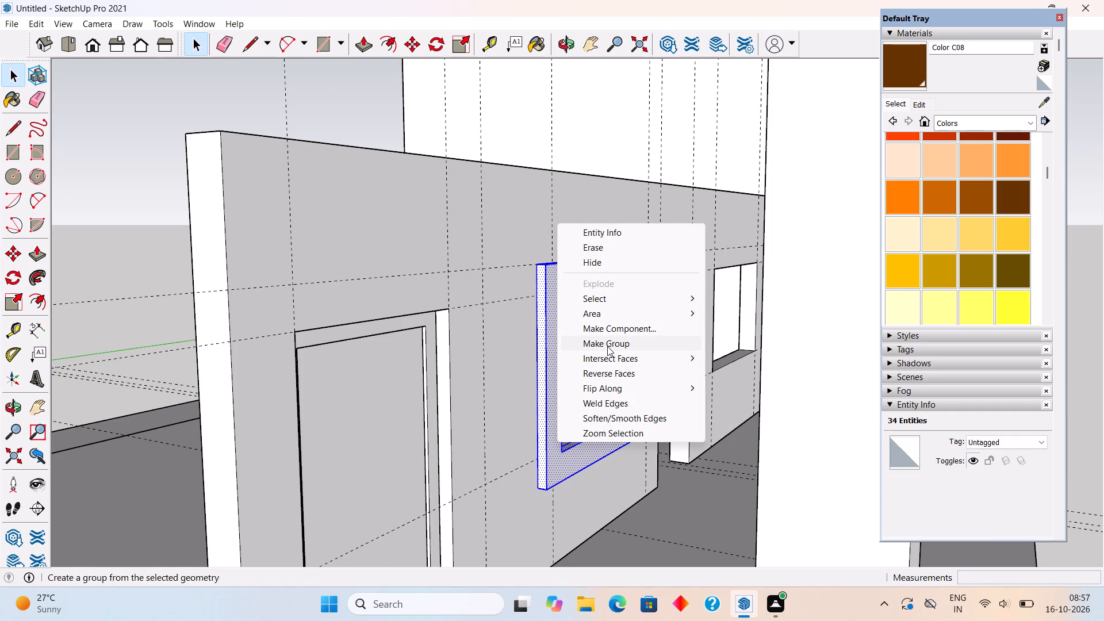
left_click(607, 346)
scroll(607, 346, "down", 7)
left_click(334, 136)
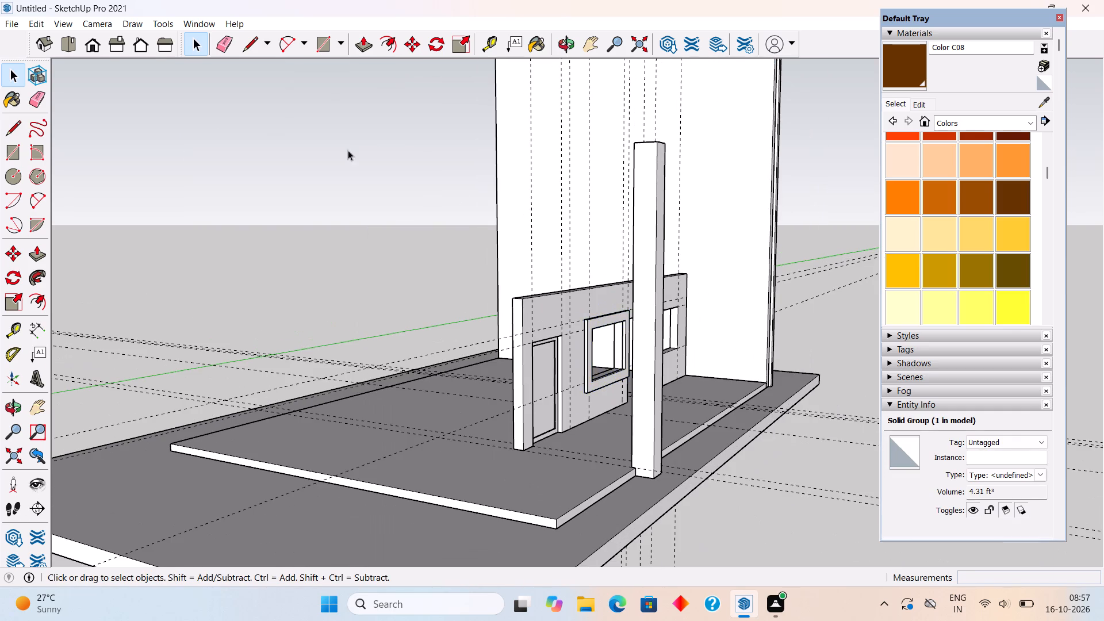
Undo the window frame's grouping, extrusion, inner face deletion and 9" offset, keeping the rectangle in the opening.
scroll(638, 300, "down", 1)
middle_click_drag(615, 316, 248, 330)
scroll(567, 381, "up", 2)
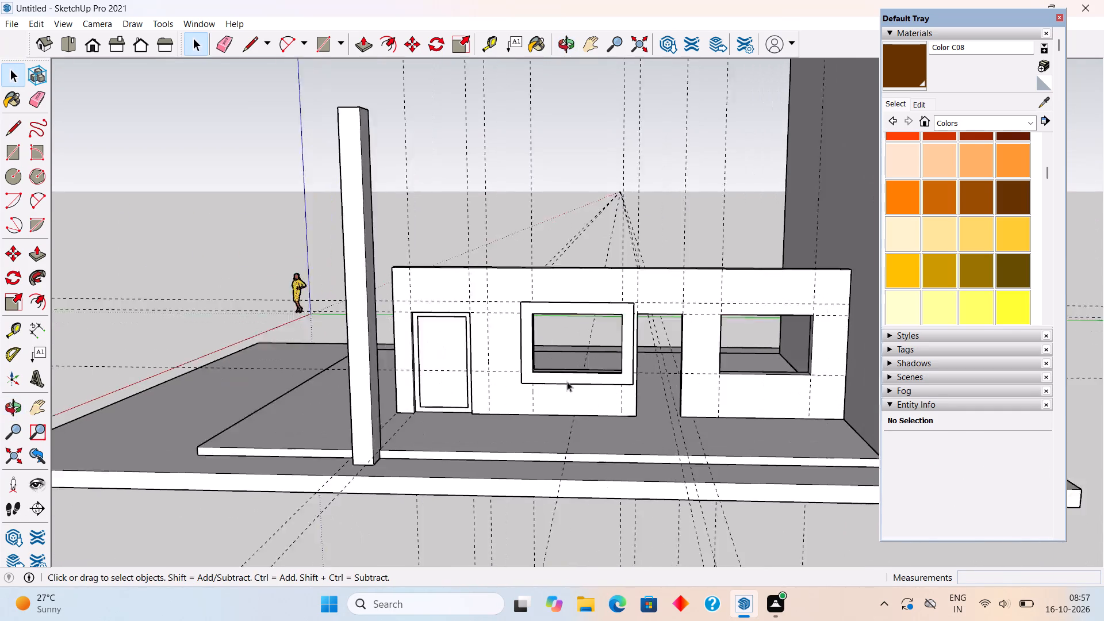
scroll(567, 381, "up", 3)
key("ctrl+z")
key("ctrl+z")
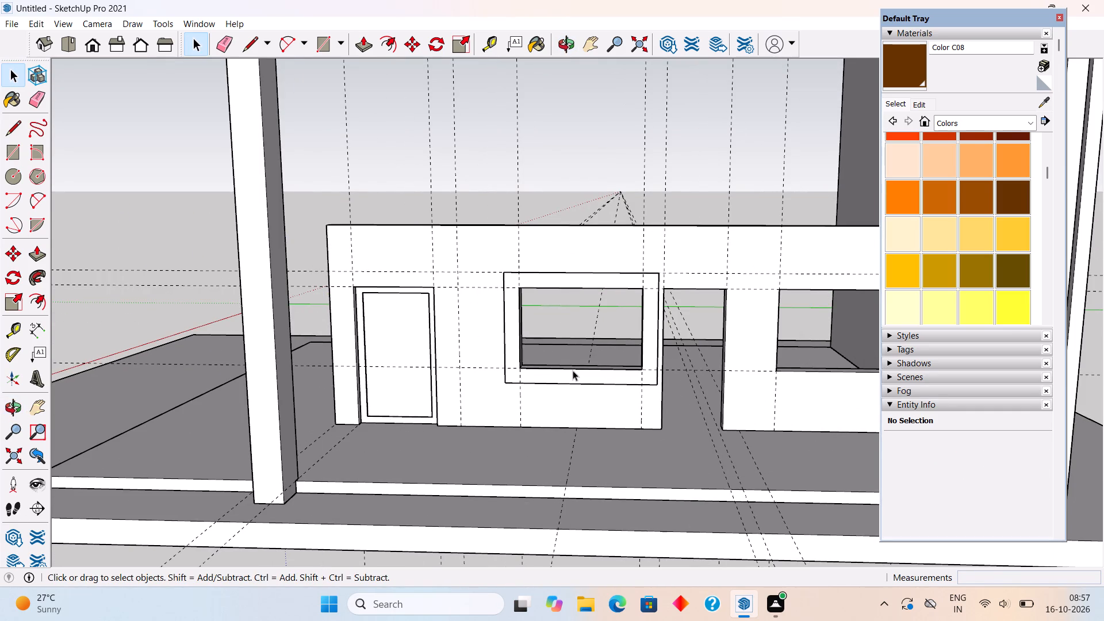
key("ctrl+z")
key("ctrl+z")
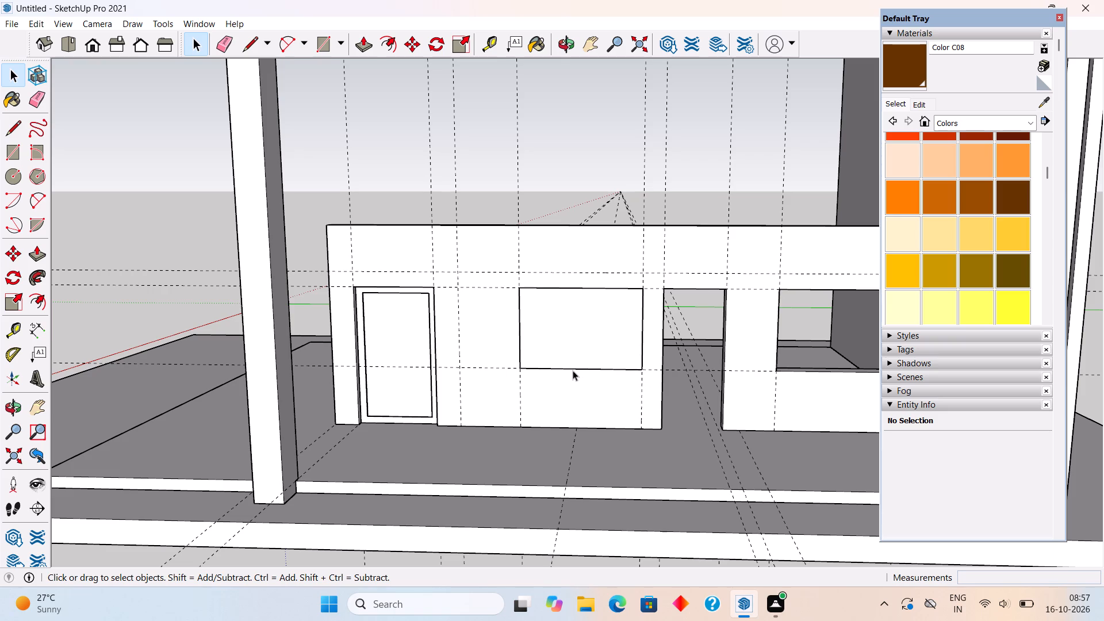
Offset the window rectangle 5" outward and delete the inner face, leaving a border around the opening.
key("t")
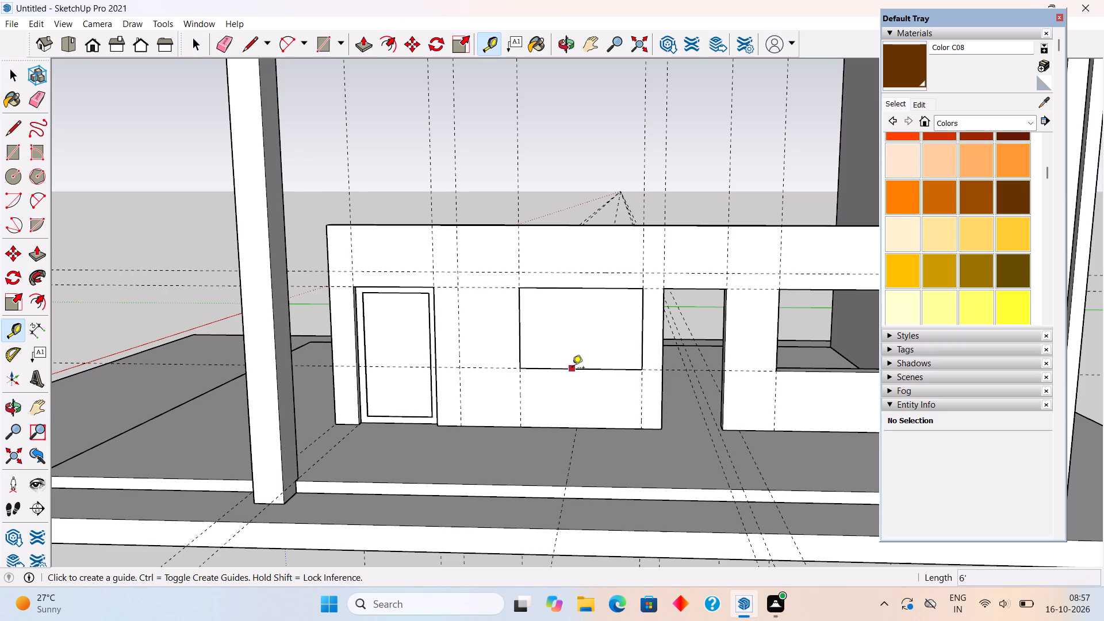
key("f")
left_click(574, 366)
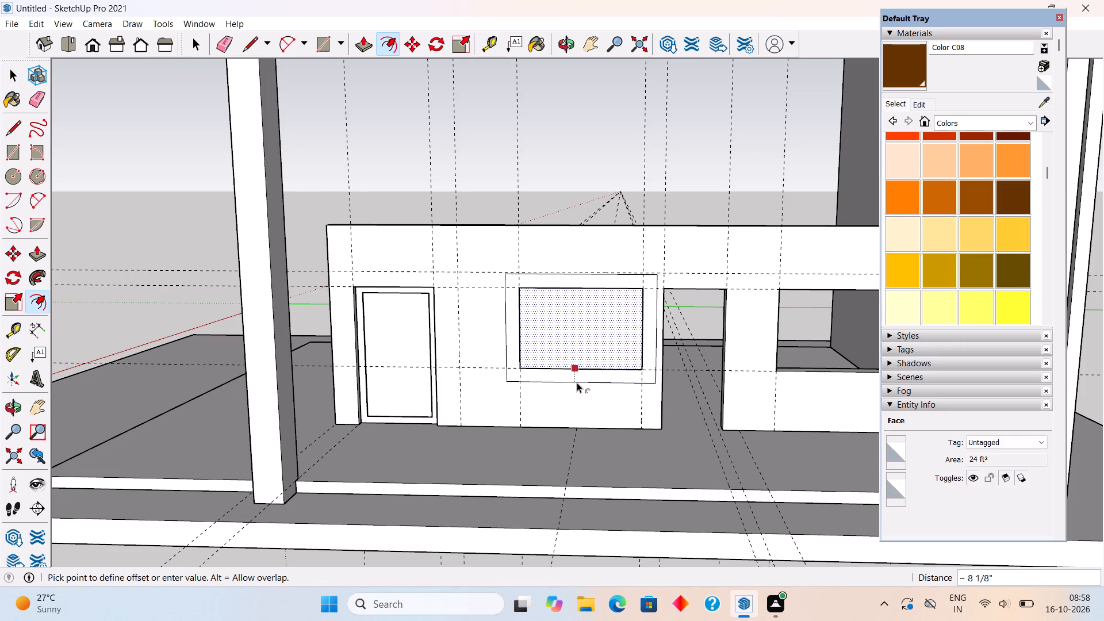
type("5\"")
key("Return")
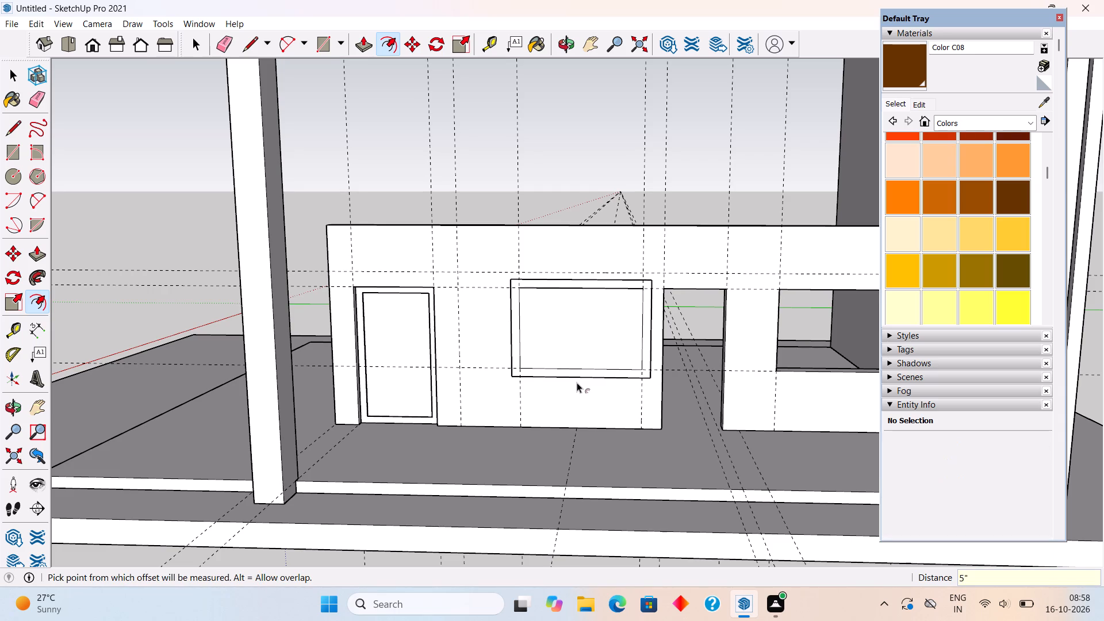
key("space")
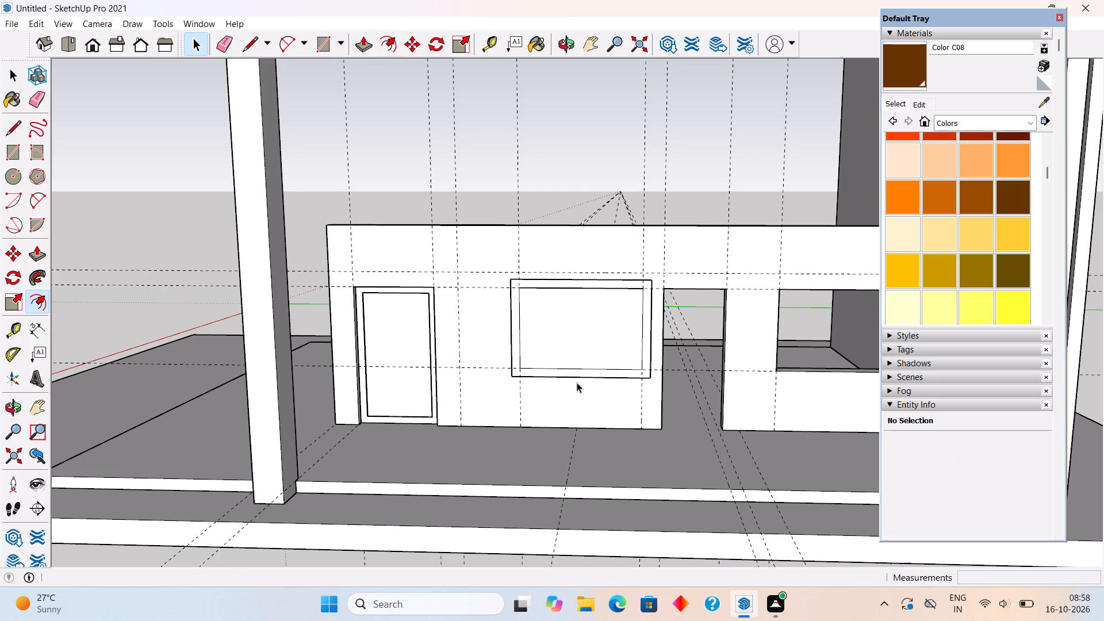
left_click(571, 352)
key("Delete")
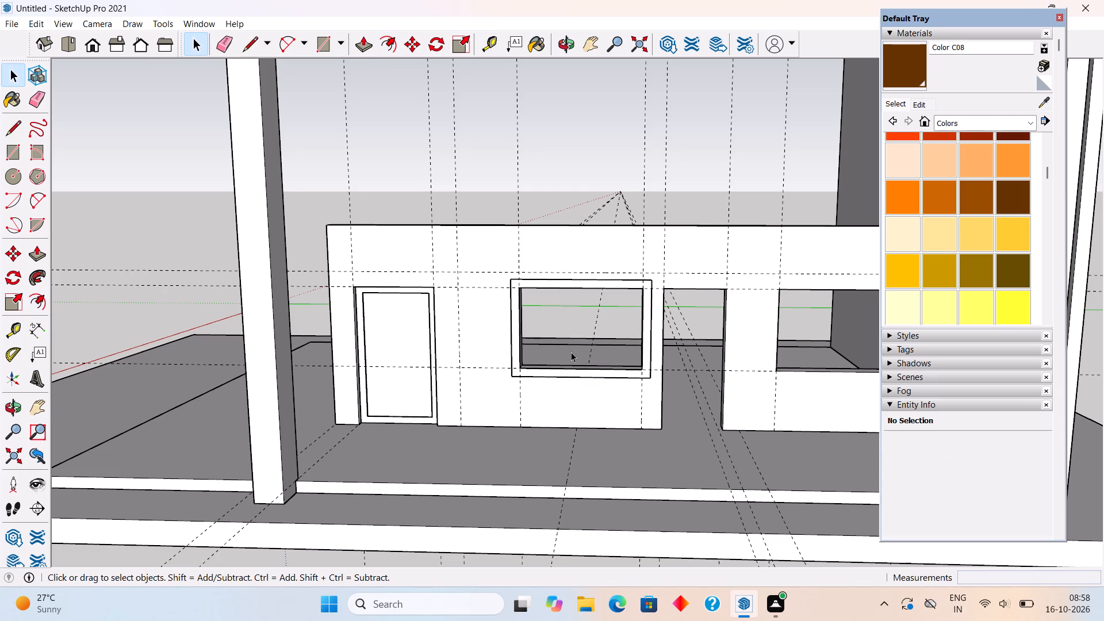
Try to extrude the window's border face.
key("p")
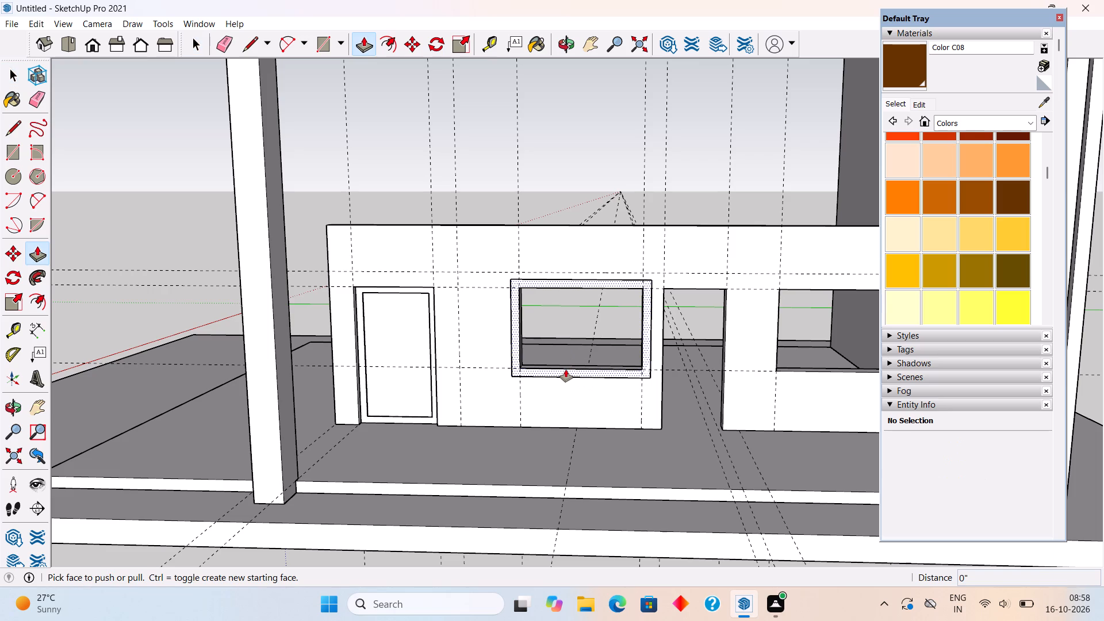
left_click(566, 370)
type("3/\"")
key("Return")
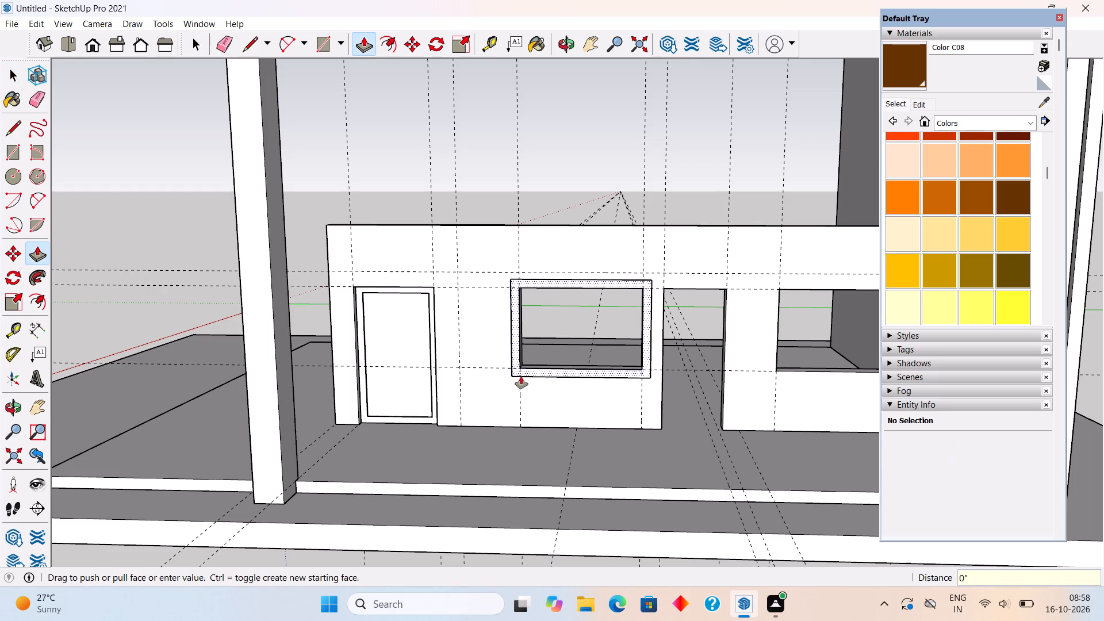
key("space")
Extrude the 5" wide window border face 3" out from the wall.
middle_click_drag(510, 361, 642, 401)
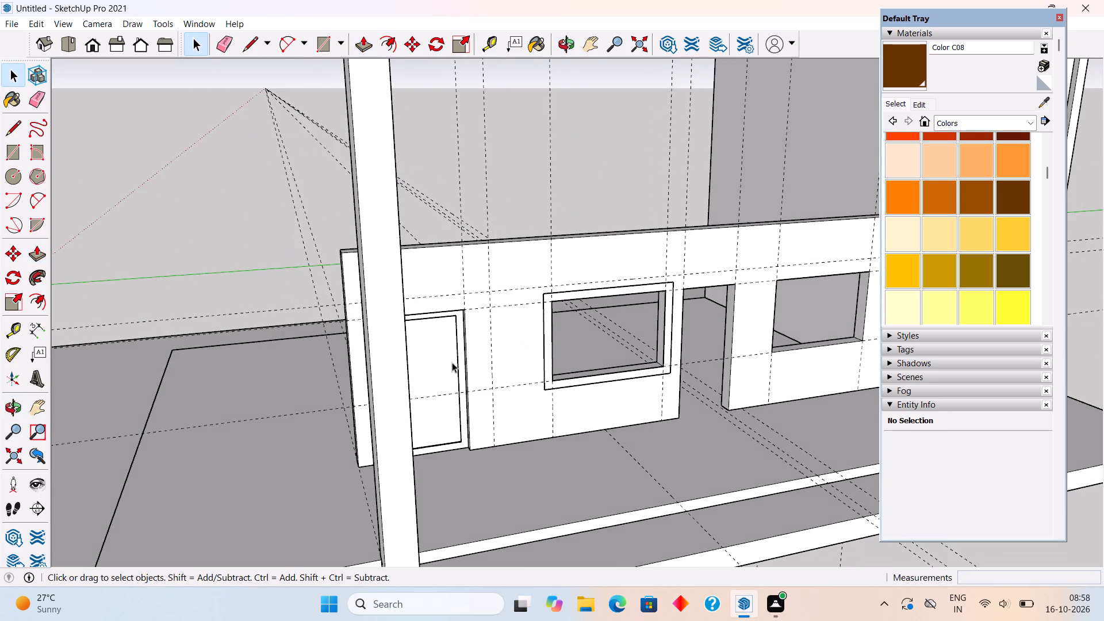
scroll(452, 362, "up", 11)
middle_click_drag(627, 340, 789, 432)
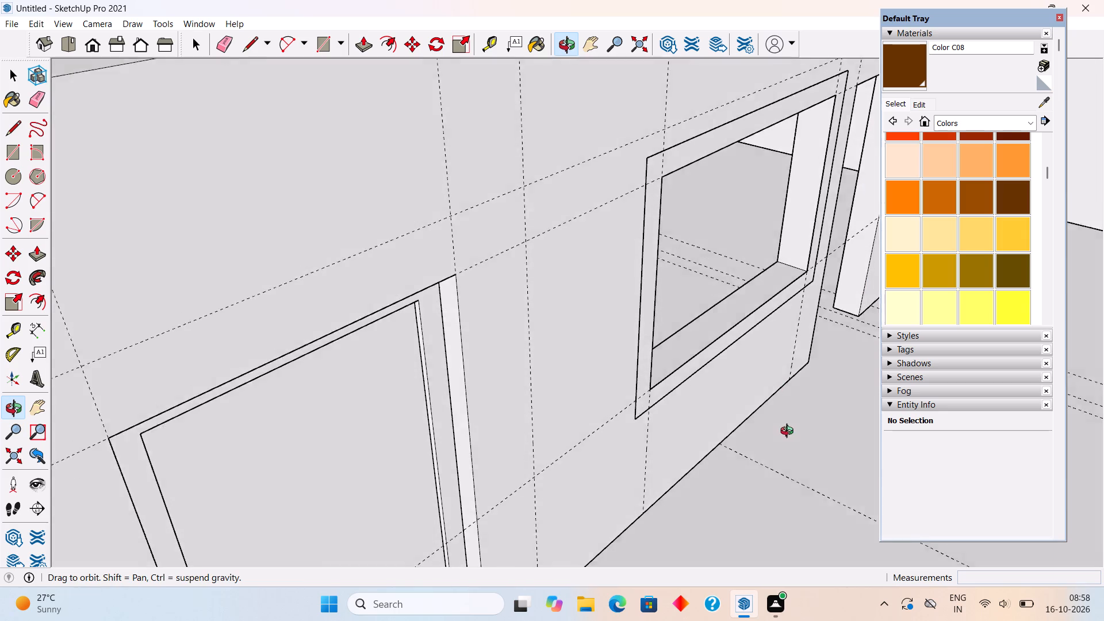
middle_click_drag(789, 432, 787, 440)
left_click(730, 333)
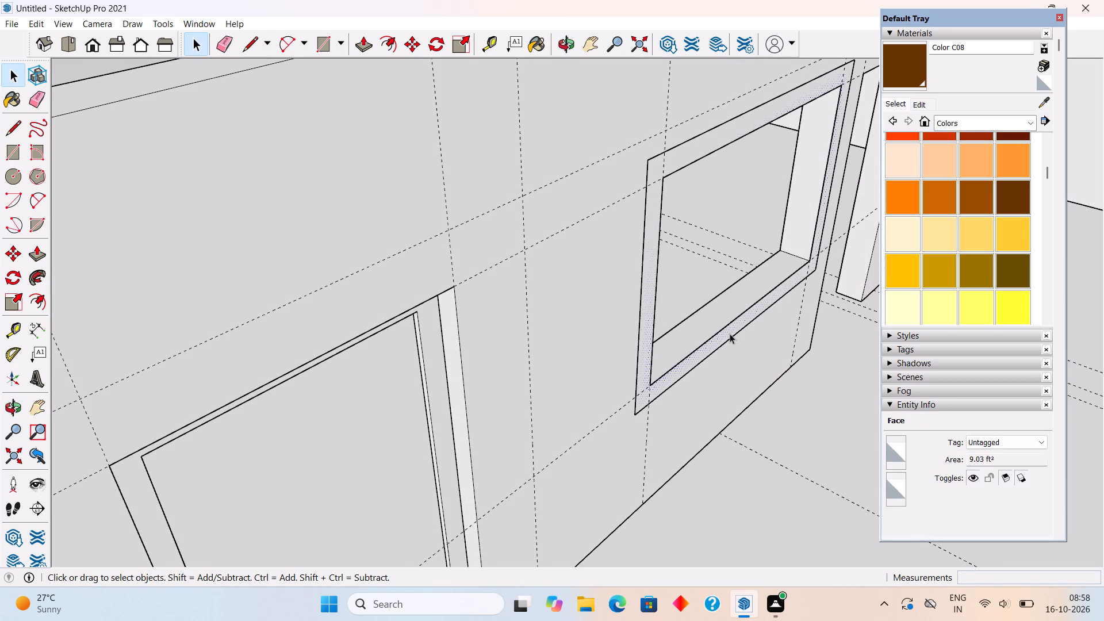
key("p")
left_click(730, 333)
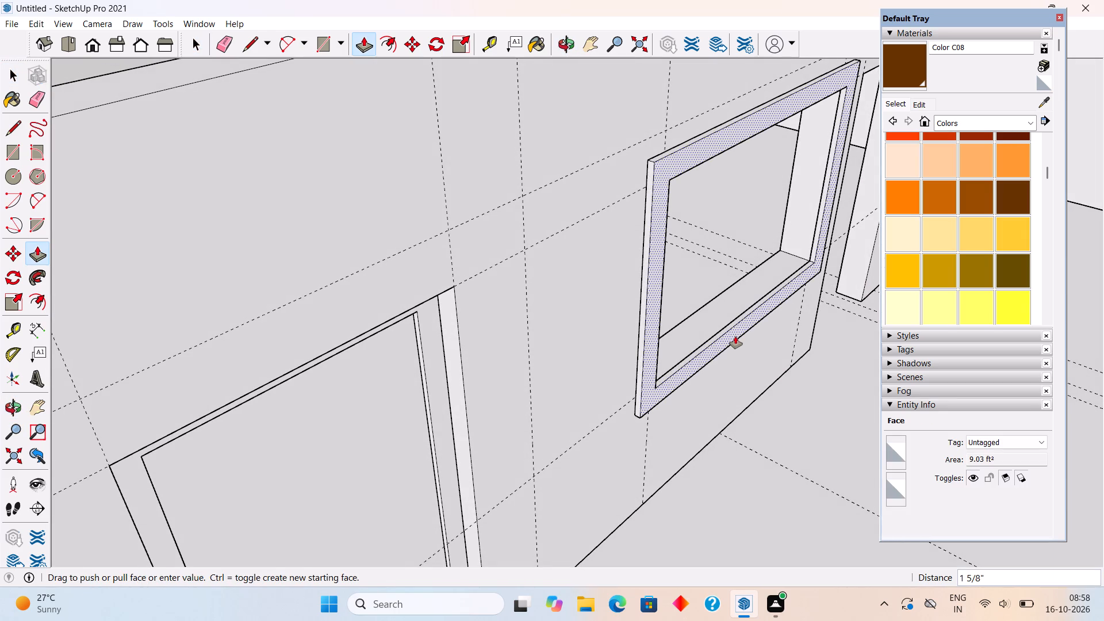
type("3\"")
key("Return")
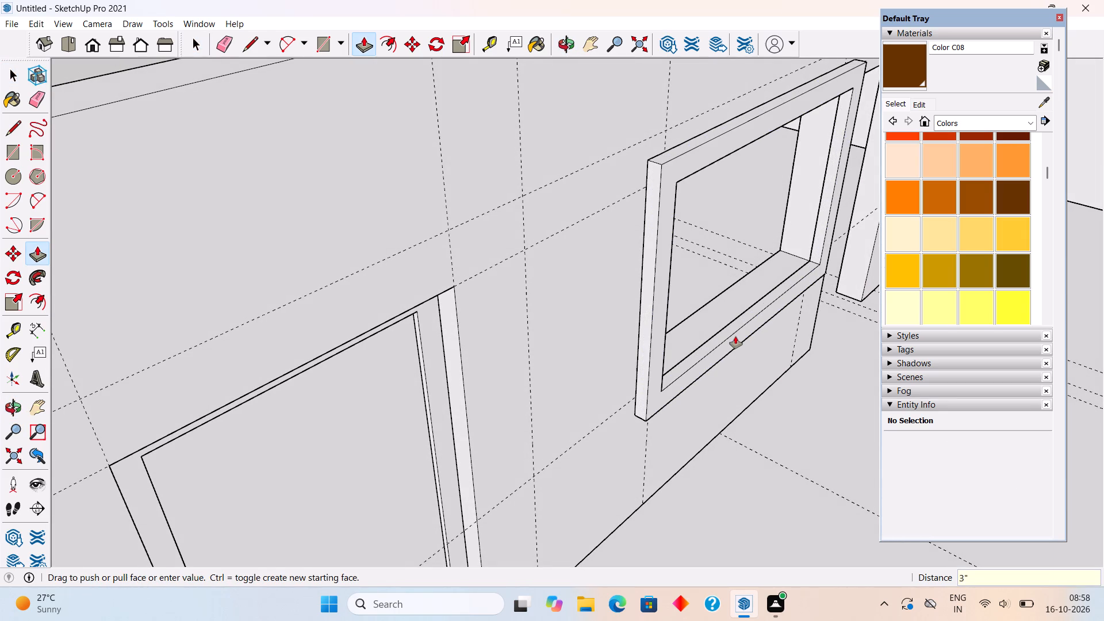
Group the extruded window border, including all its connected faces and edges.
key("space")
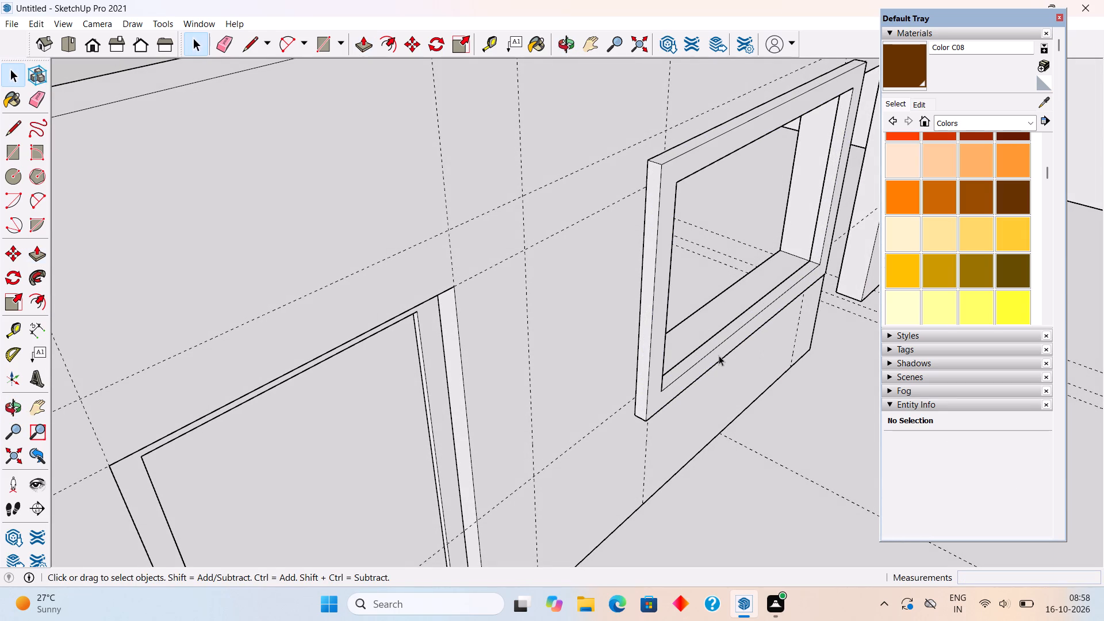
triple_click(718, 355)
right_click(718, 355)
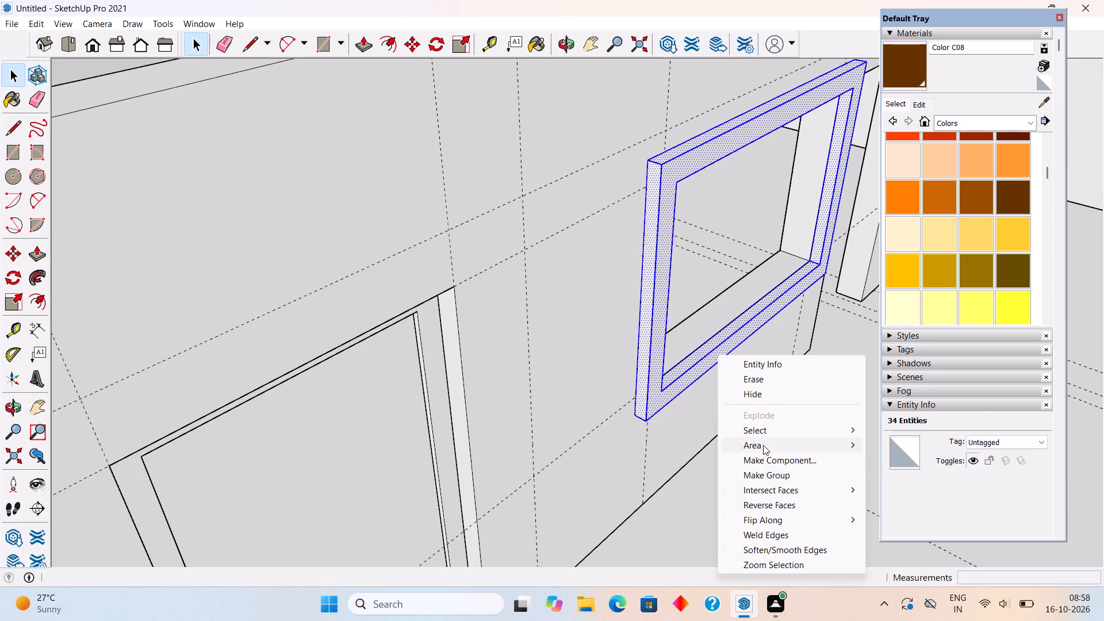
left_click(772, 474)
scroll(611, 359, "up", 1)
scroll(611, 359, "down", 11)
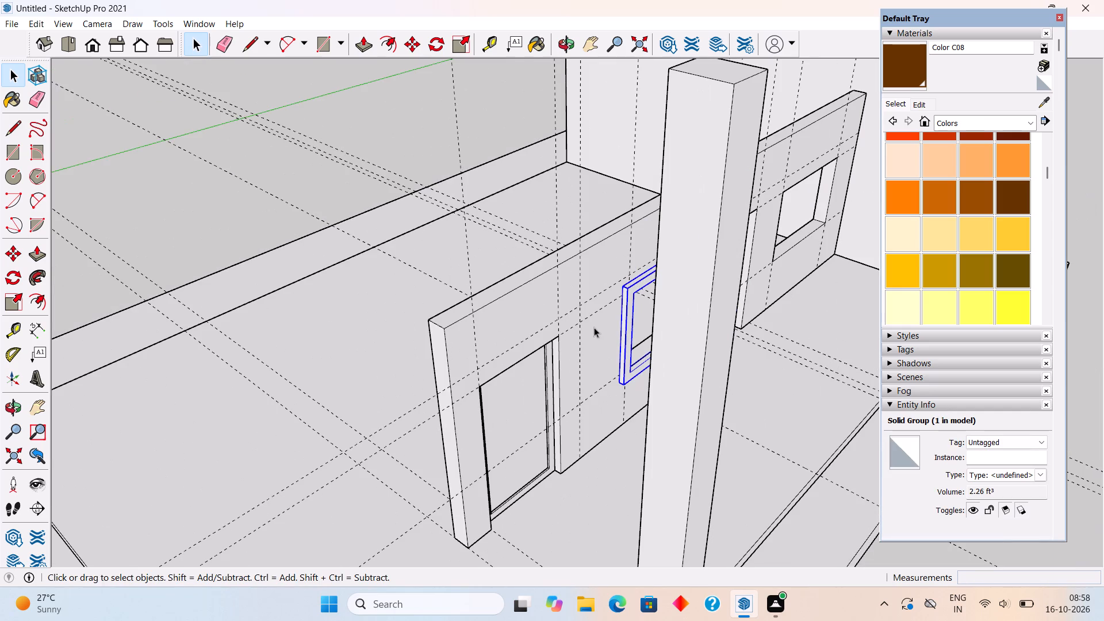
left_click(434, 127)
Draw a rectangle filling the inner opening of the window frame, from its top corner to the opposite bottom corner.
middle_click_drag(578, 282, 404, 216)
scroll(578, 282, "down", 1)
scroll(404, 216, "down", 4)
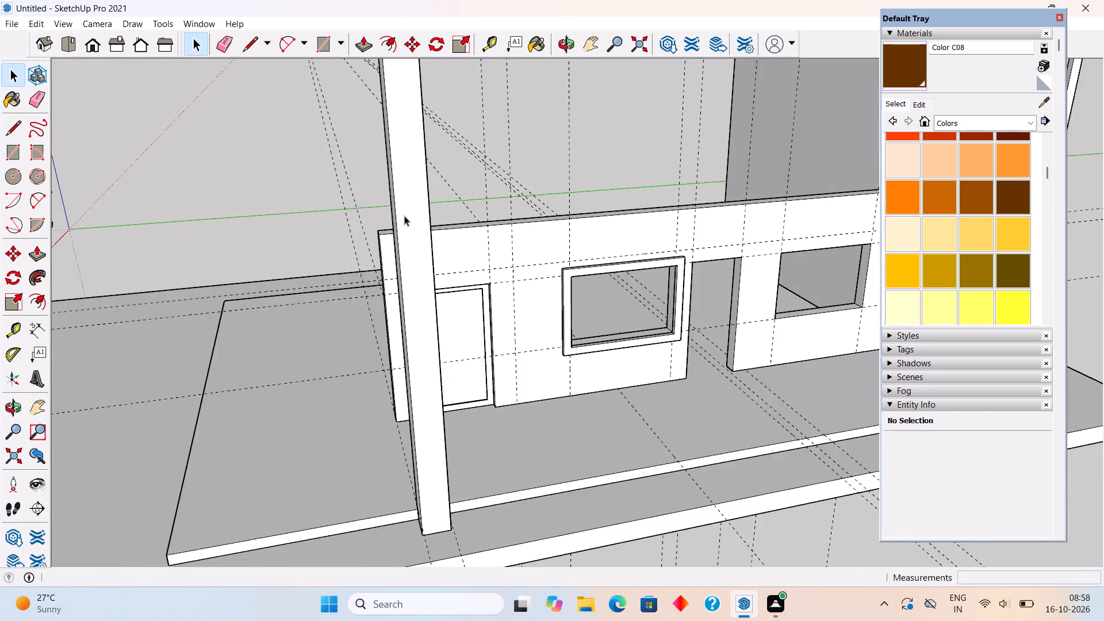
scroll(699, 267, "down", 3)
middle_click_drag(738, 256, 650, 206)
scroll(669, 296, "up", 7)
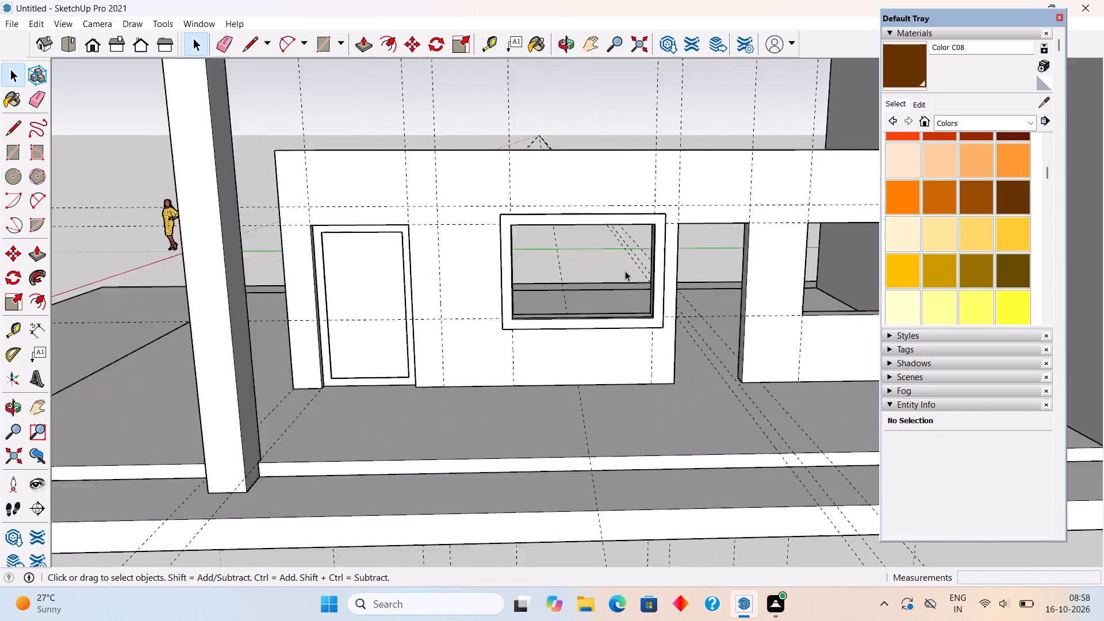
scroll(625, 271, "up", 4)
middle_click_drag(626, 246, 634, 218)
middle_click_drag(635, 242, 638, 290)
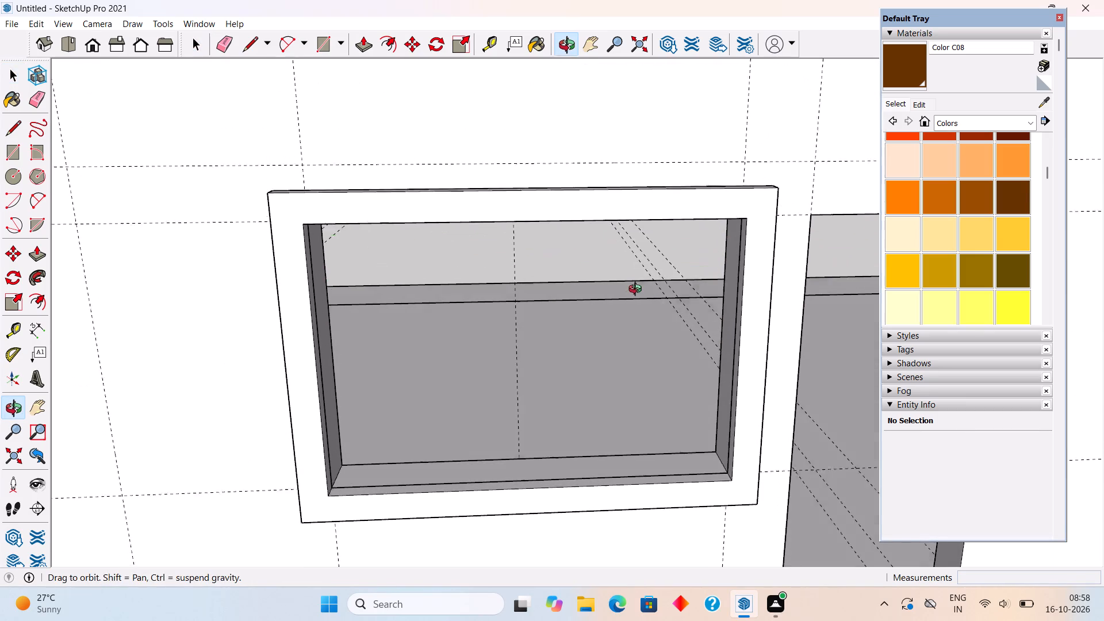
middle_click_drag(638, 290, 638, 291)
key("r")
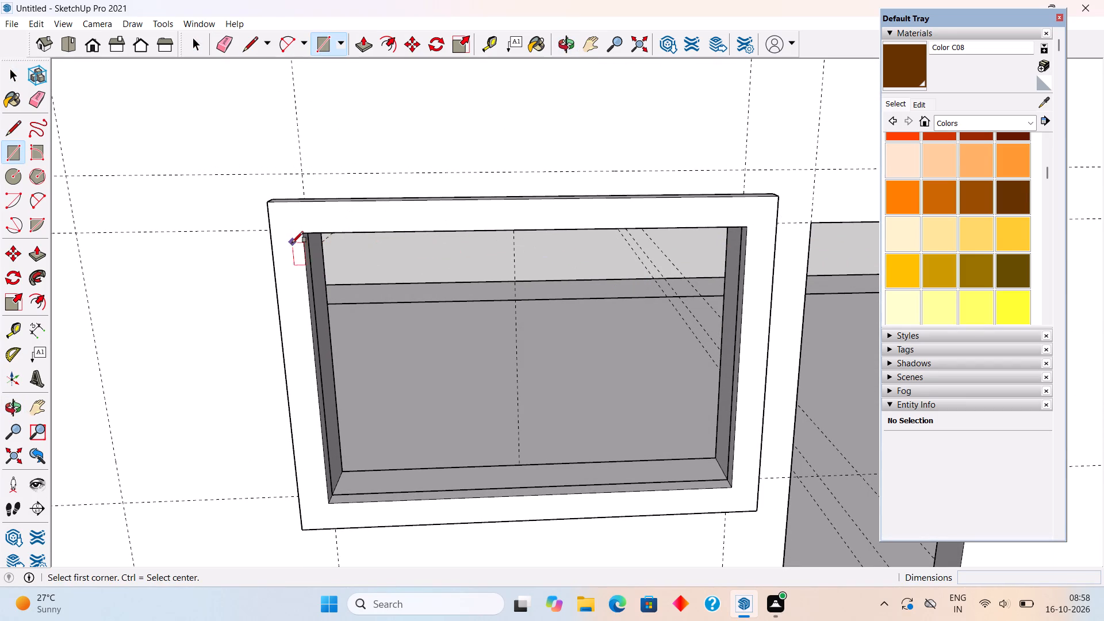
left_click(300, 233)
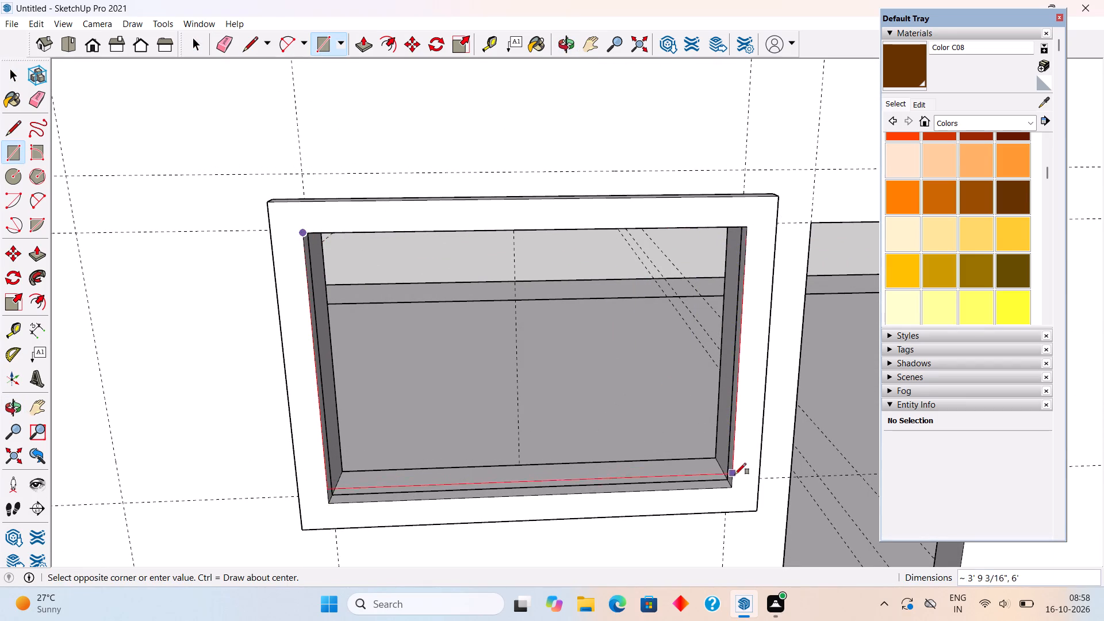
left_click(735, 486)
Place two vertical guides across the window, 2' from the rectangle's side edge near the door and another 2' further along.
key("t")
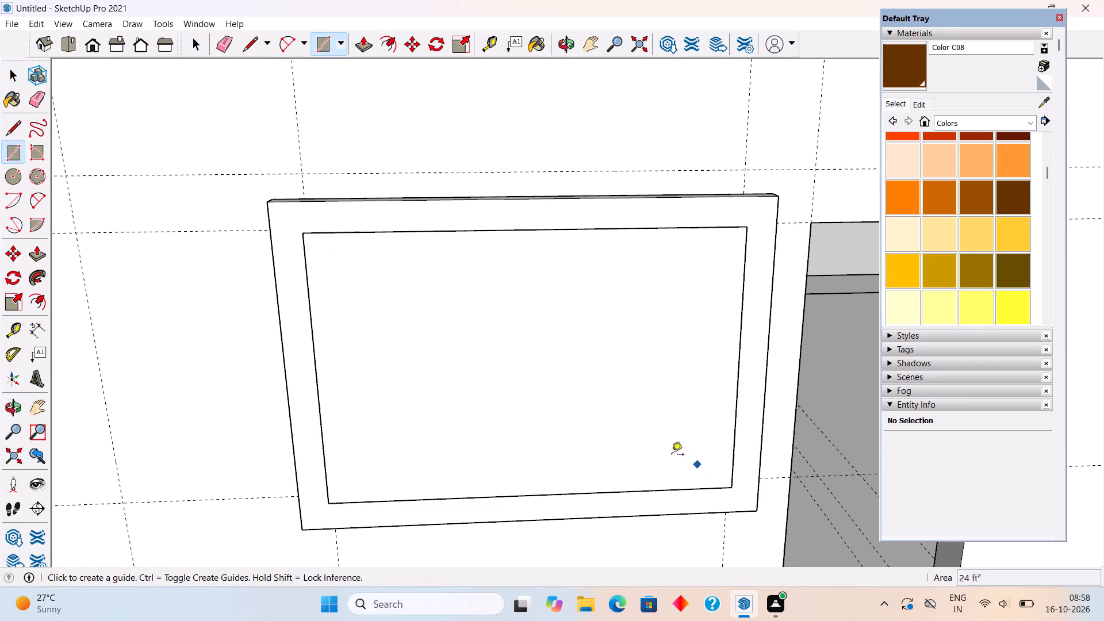
left_click(320, 432)
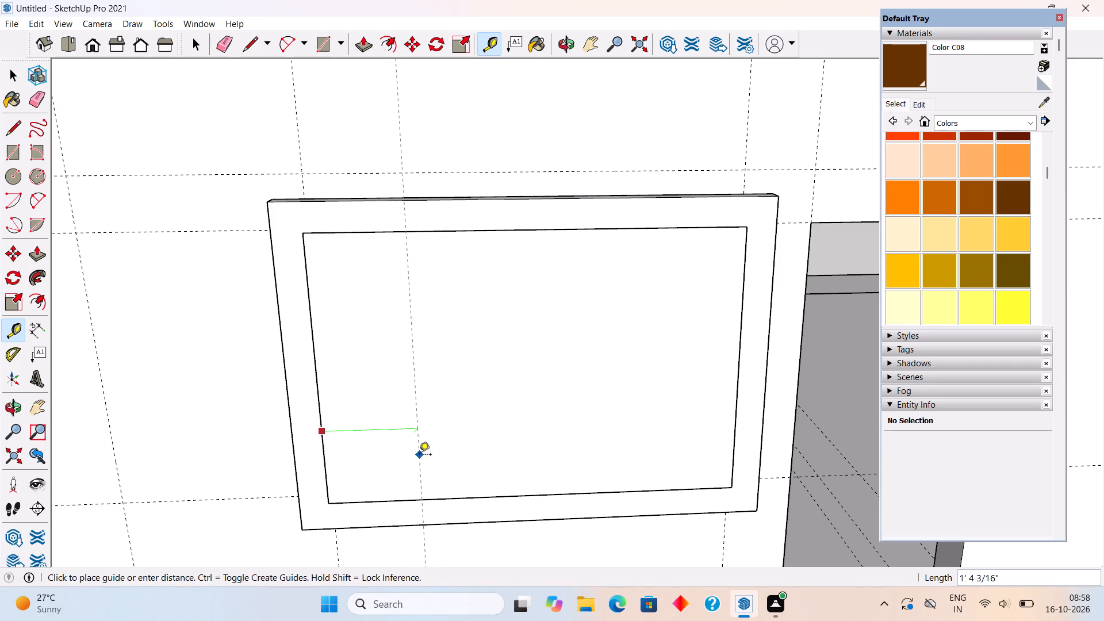
type("2'")
key("Return")
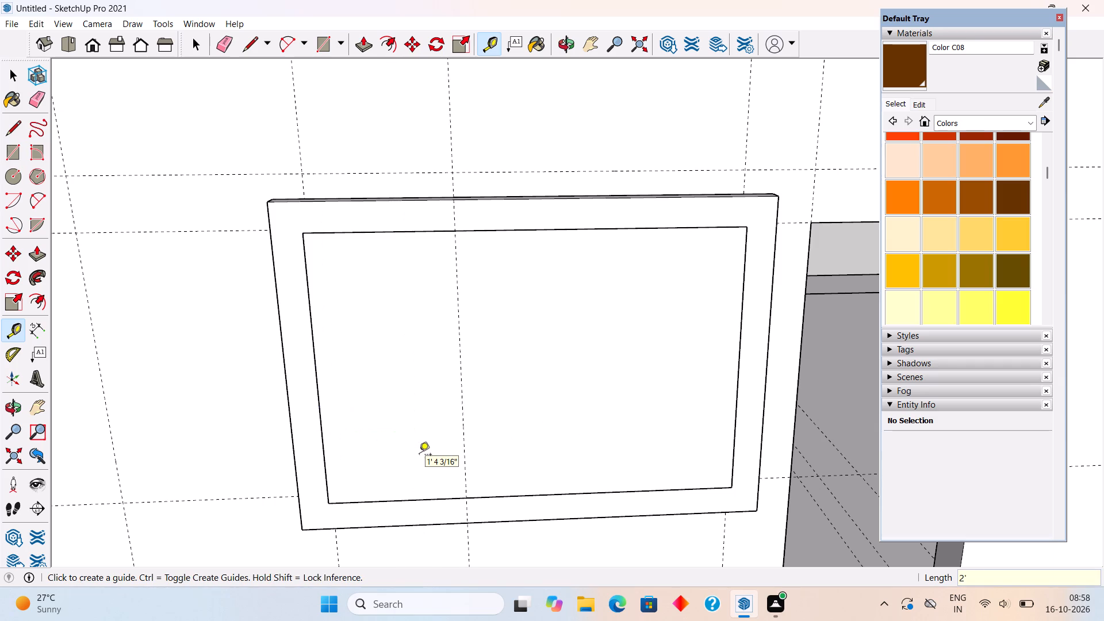
left_click(466, 425)
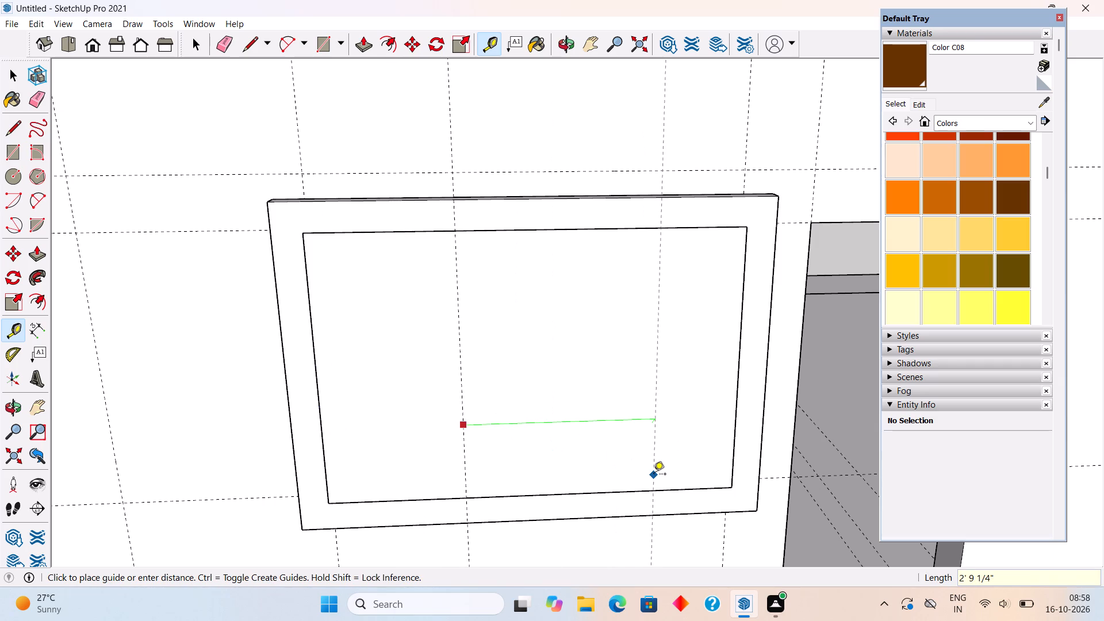
type("2'")
key("Return")
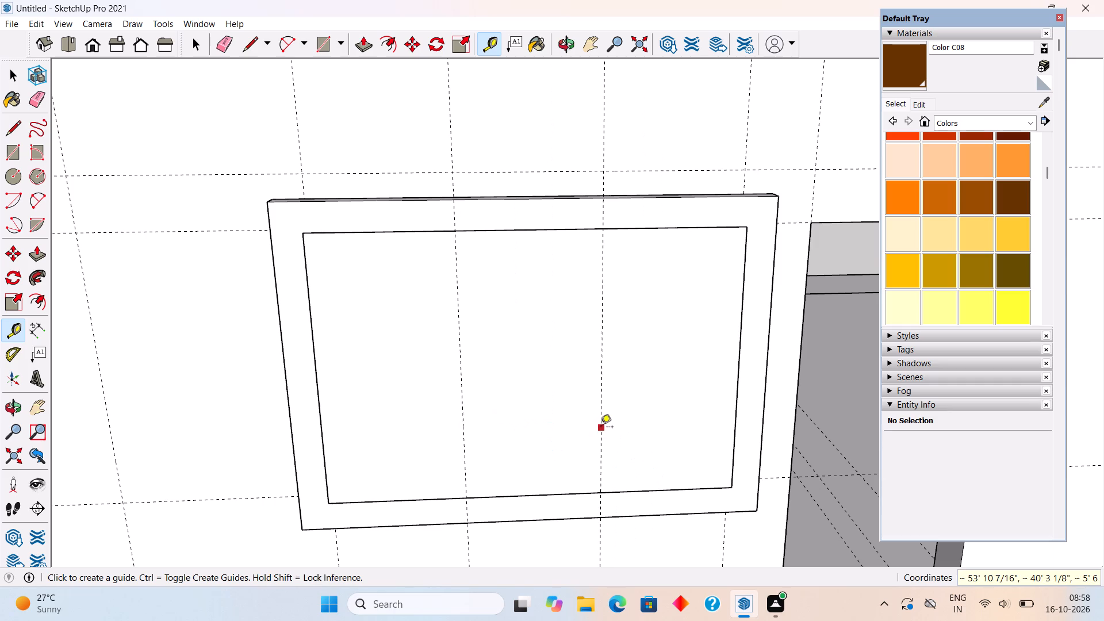
Offset the window rectangle 3" inward.
key("f")
left_click(573, 463)
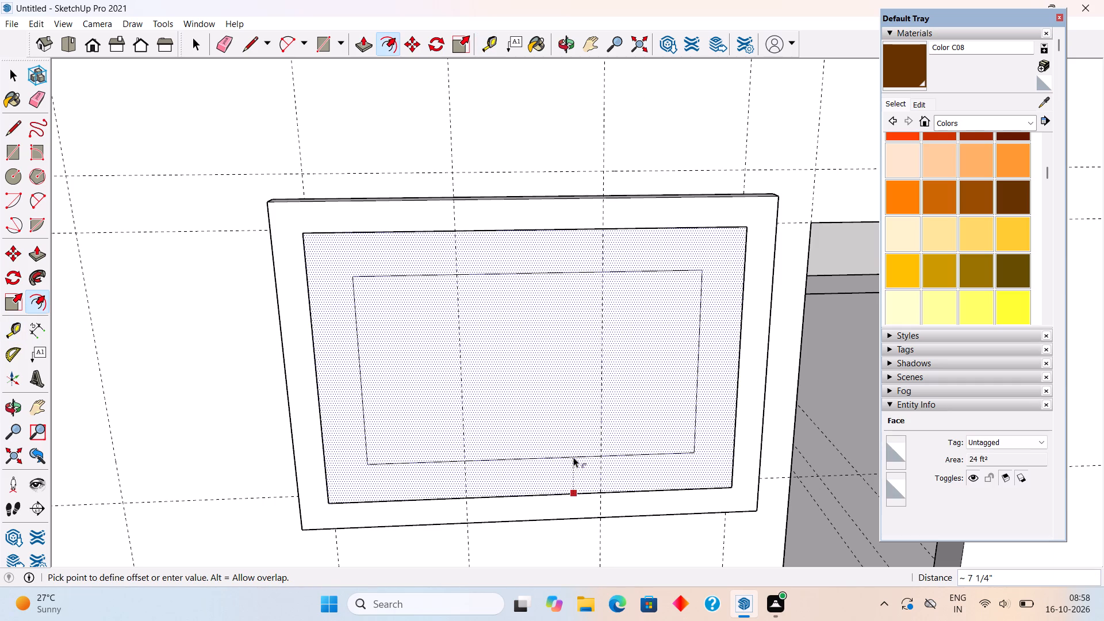
type("3\"")
key("Return")
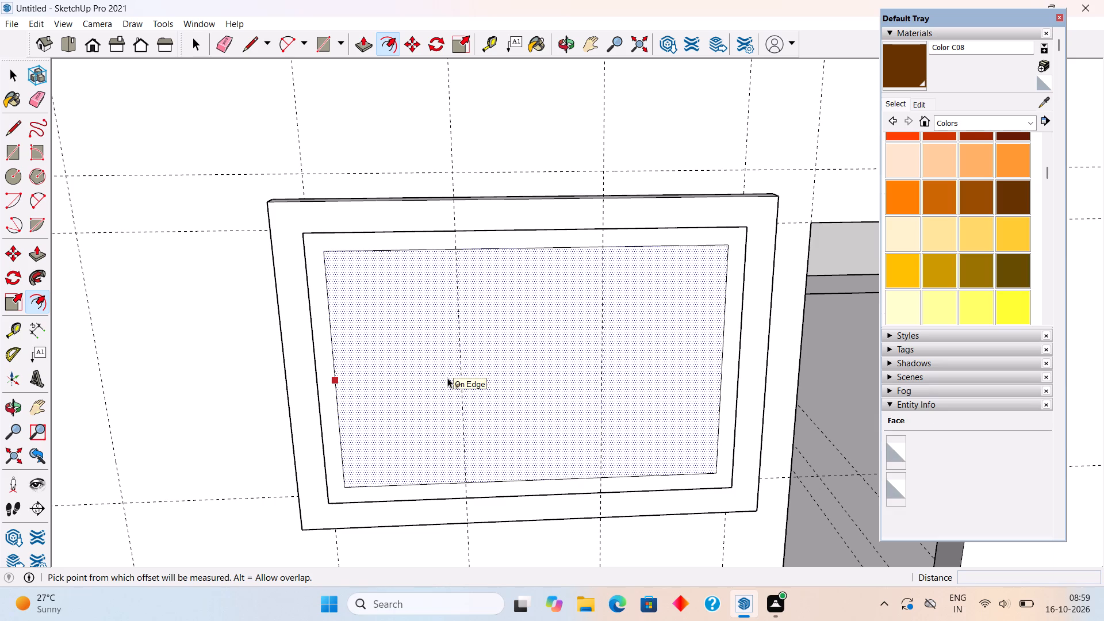
key("space")
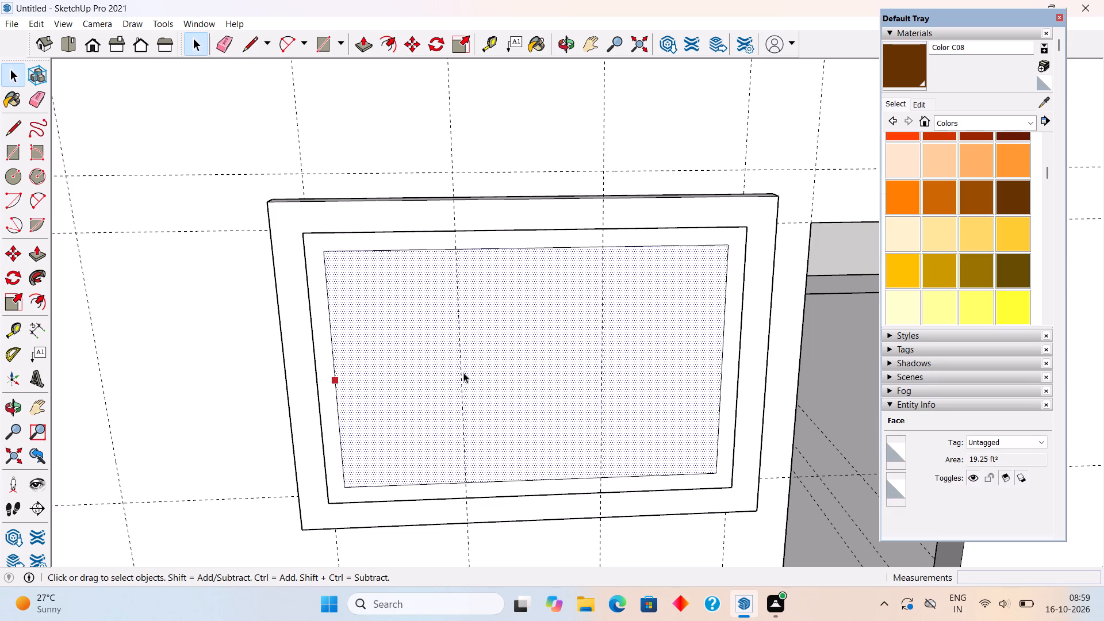
Add mullion guides beside each of the two vertical window guides, 2" toward the window's centre and 1" toward its outer side.
key("t")
left_click(461, 383)
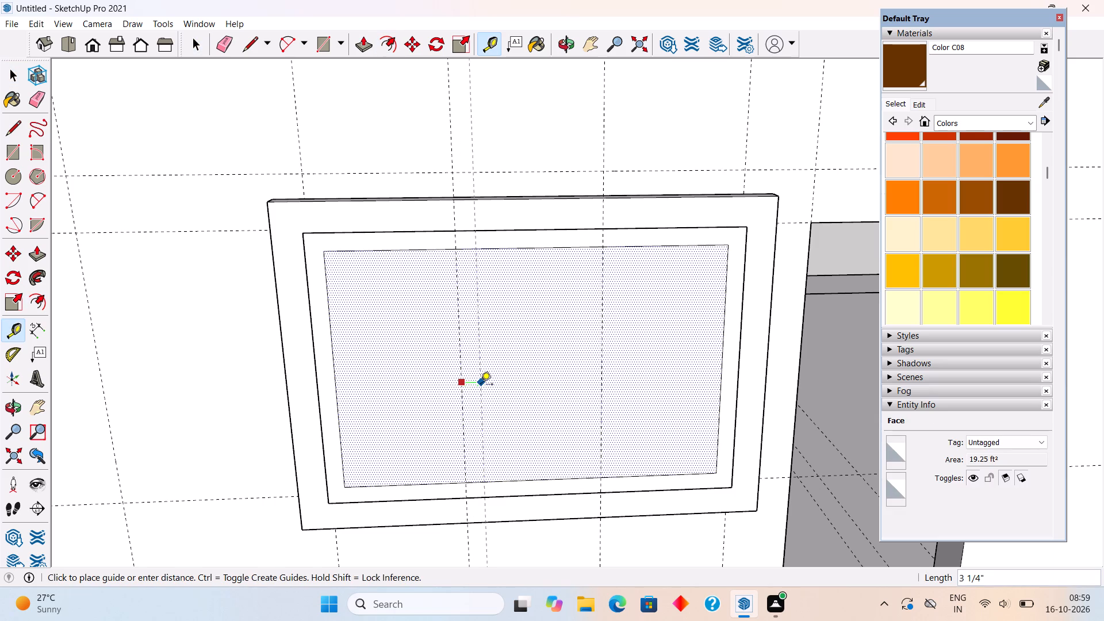
type("2\"")
key("Return")
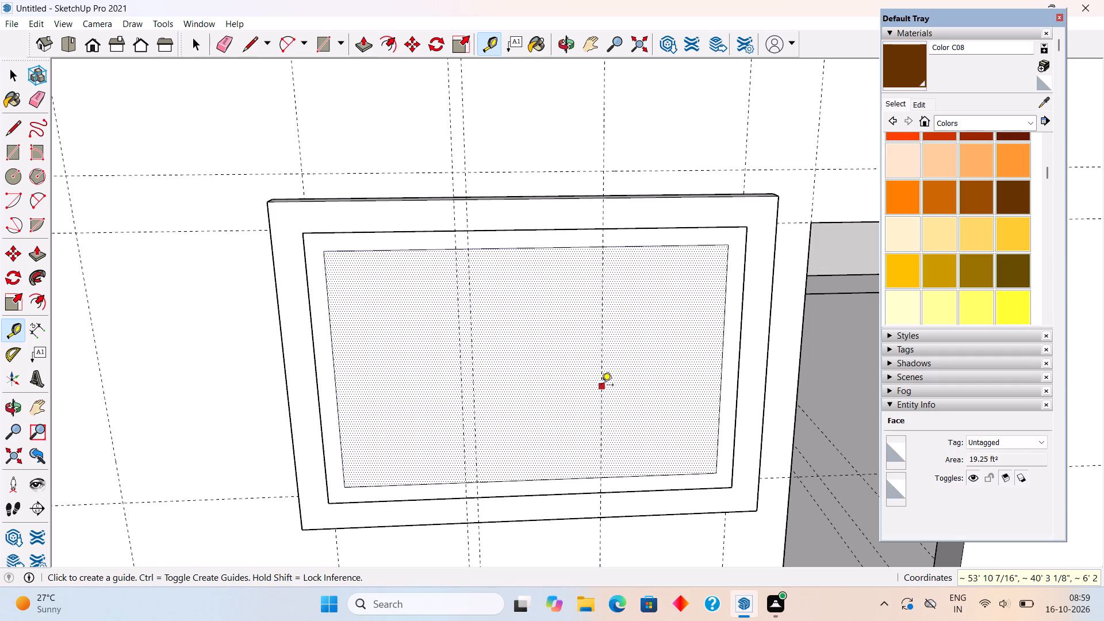
left_click(601, 386)
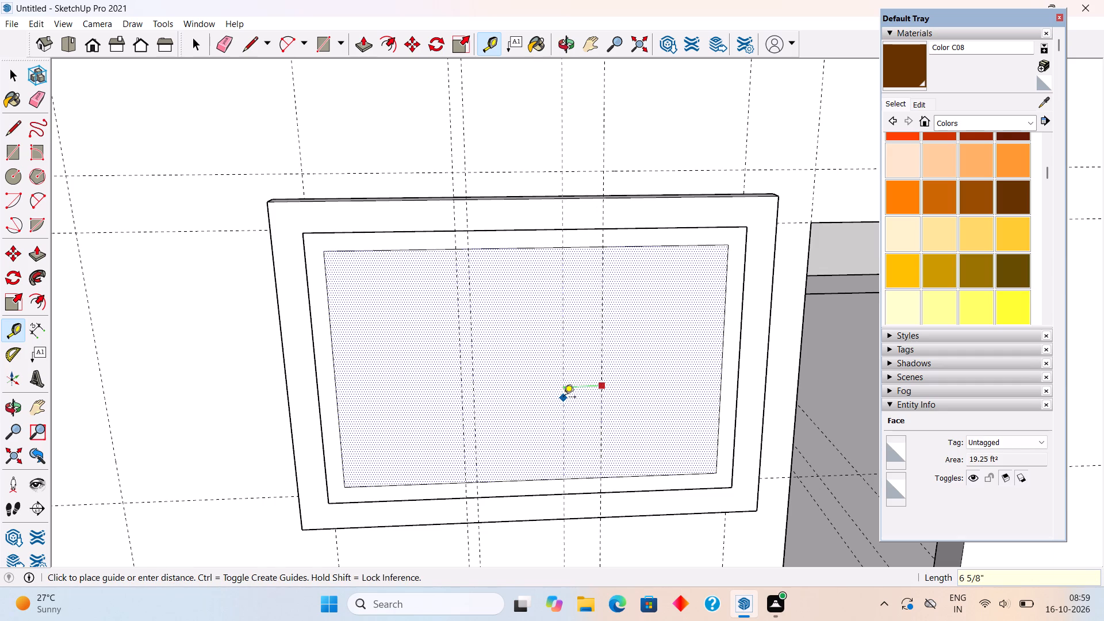
type("2\"")
key("Return")
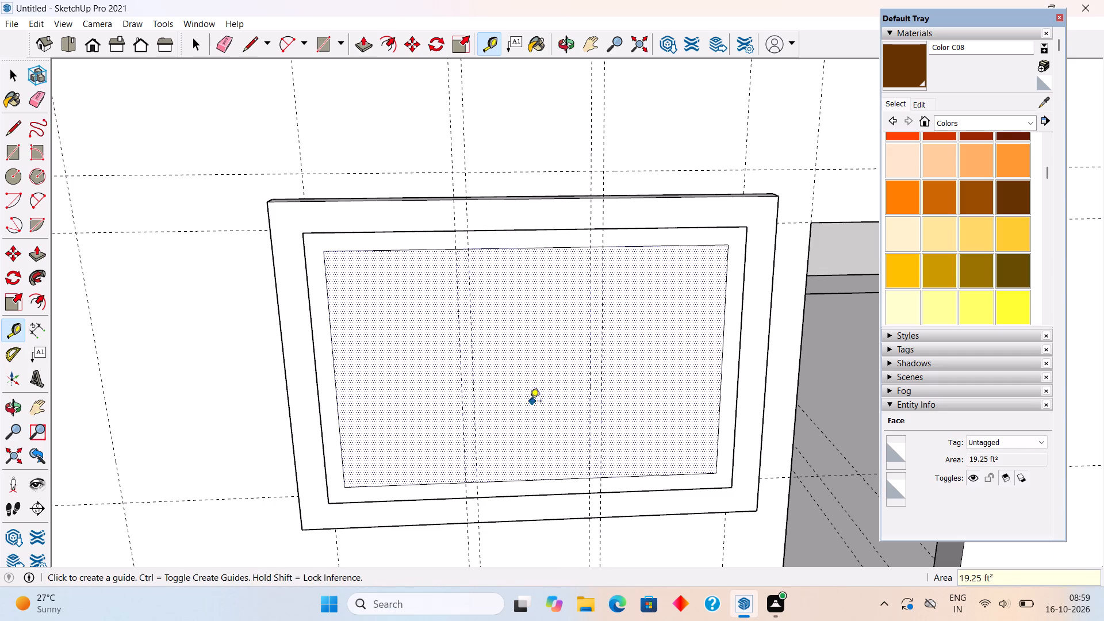
left_click(461, 404)
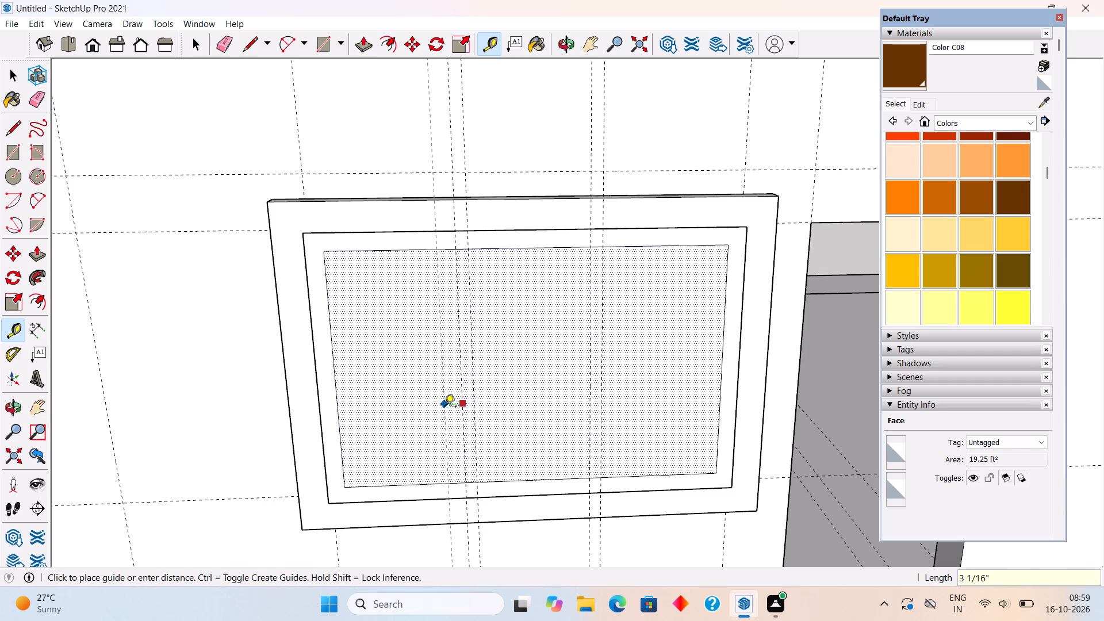
type("1\"")
key("Return")
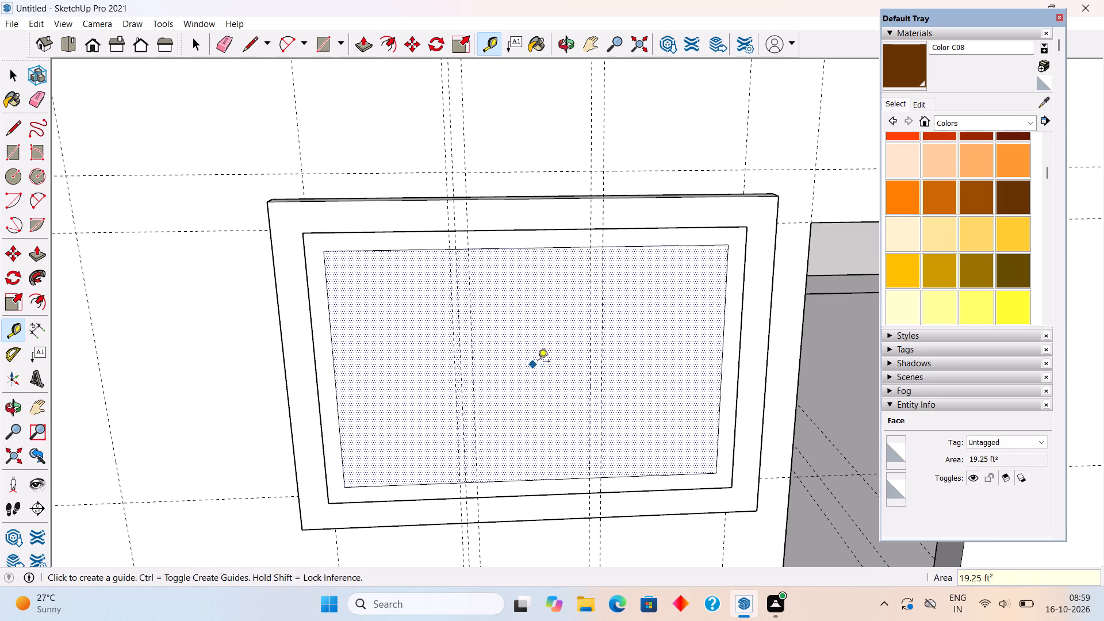
left_click(601, 353)
type("1\"")
key("Return")
Draw four vertical lines along the outermost mullion guides, between the inner rectangle's upper and lower edges.
key("l")
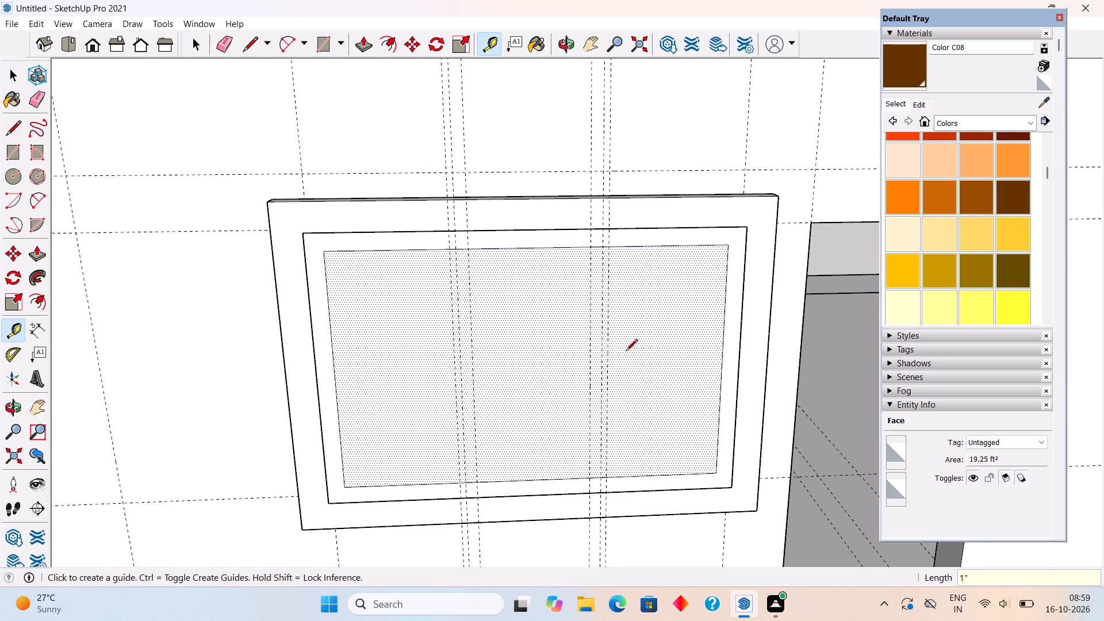
left_click(609, 247)
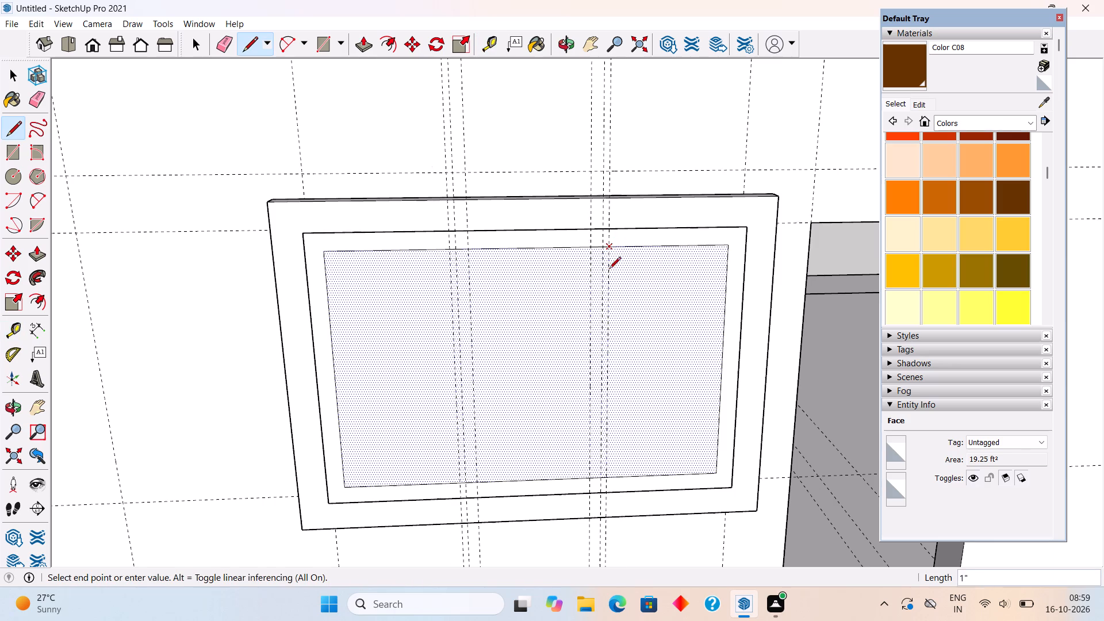
left_click(605, 477)
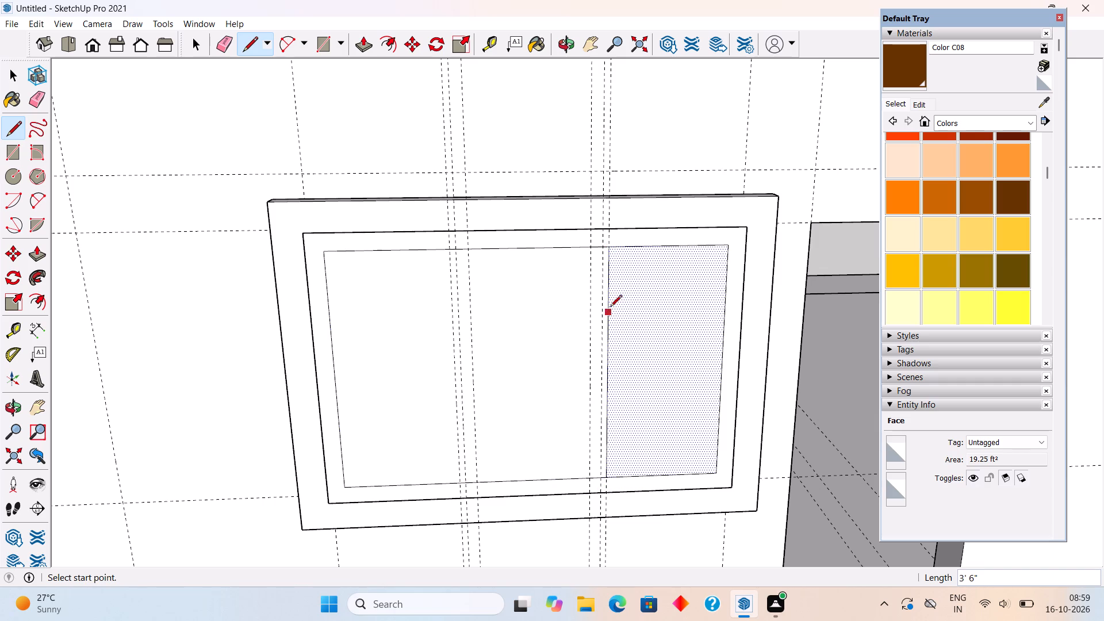
left_click(587, 248)
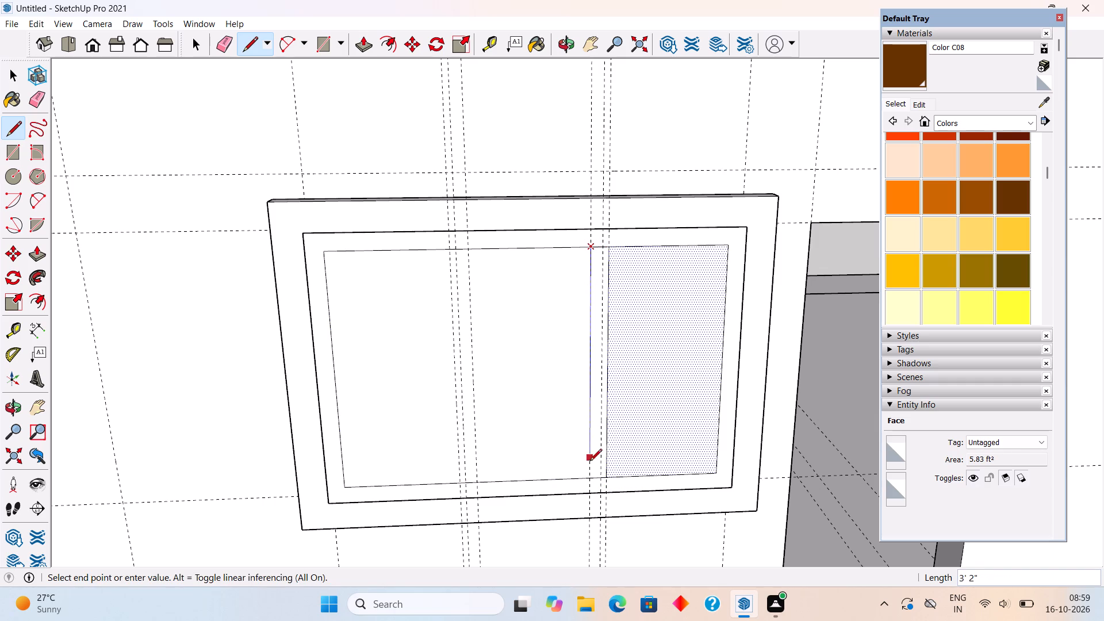
left_click(592, 476)
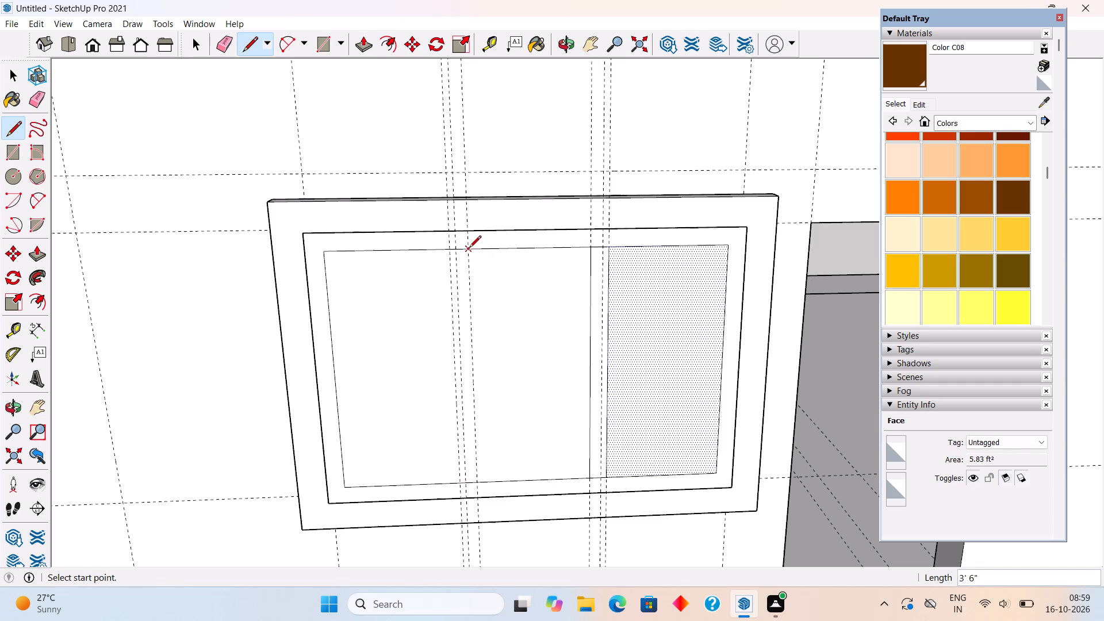
left_click(469, 248)
left_click(477, 484)
left_click(448, 250)
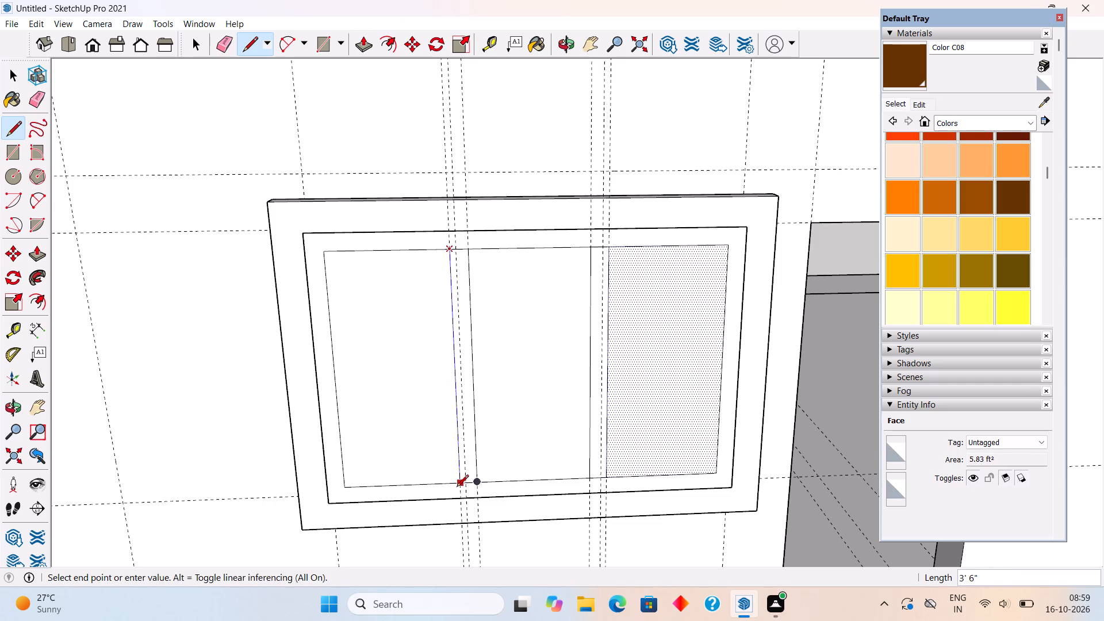
left_click(457, 488)
Delete the three pane faces between the mullions, leaving the window's inner frame and two mullions.
key("space")
left_click(513, 447)
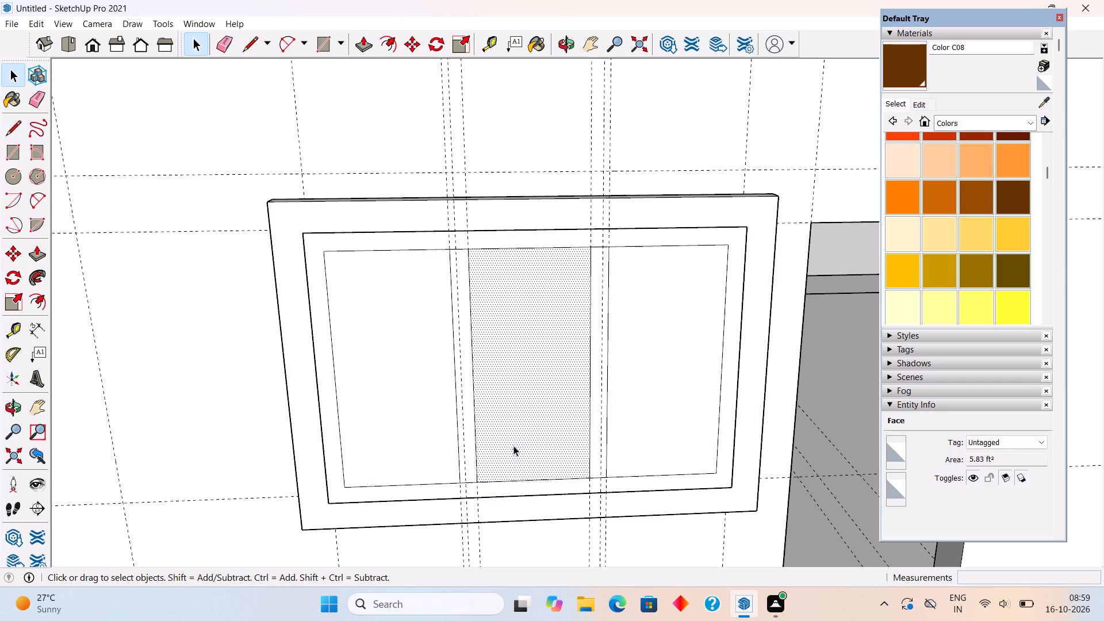
key("Delete")
left_click(618, 382)
key("Delete")
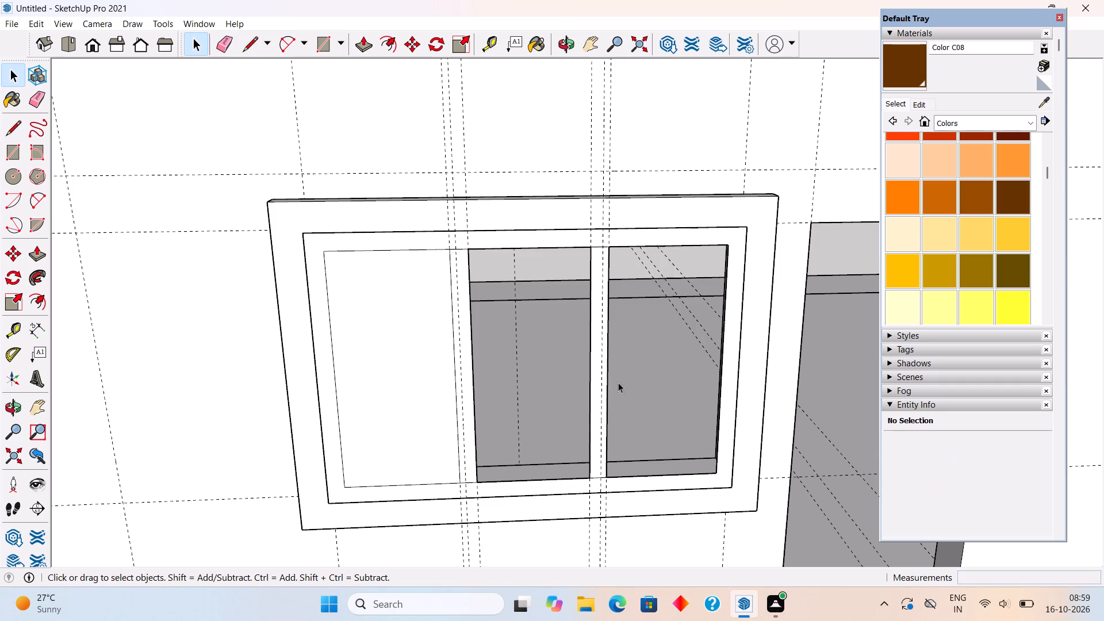
left_click(421, 421)
key("Delete")
Delete the short edges where the two mullions meet the bottom of the inner window frame.
scroll(477, 480, "up", 4)
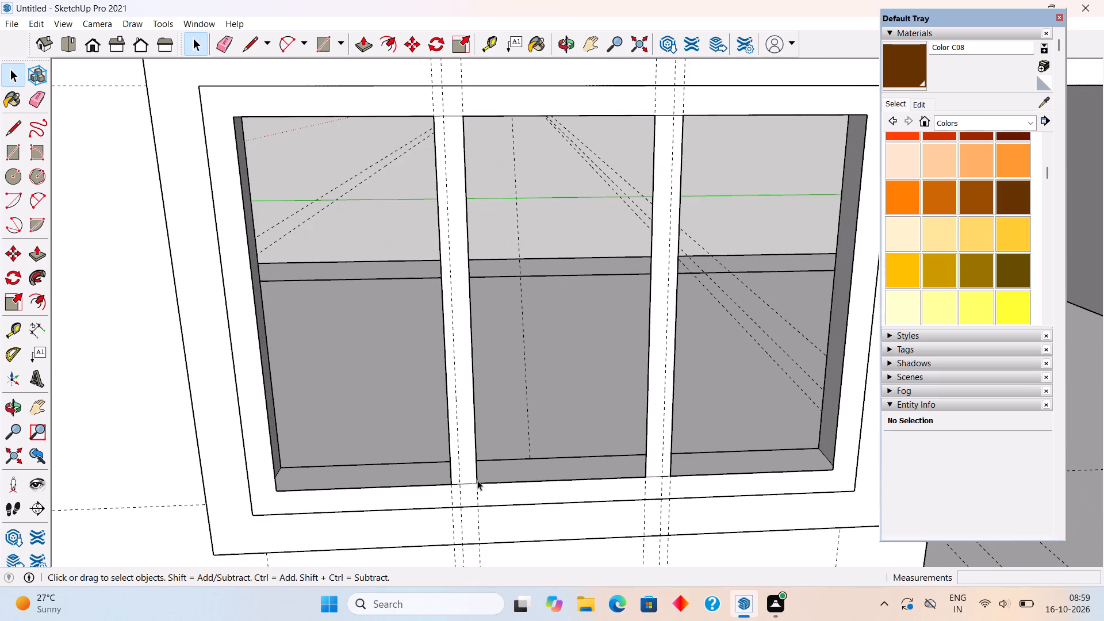
scroll(458, 481, "up", 3)
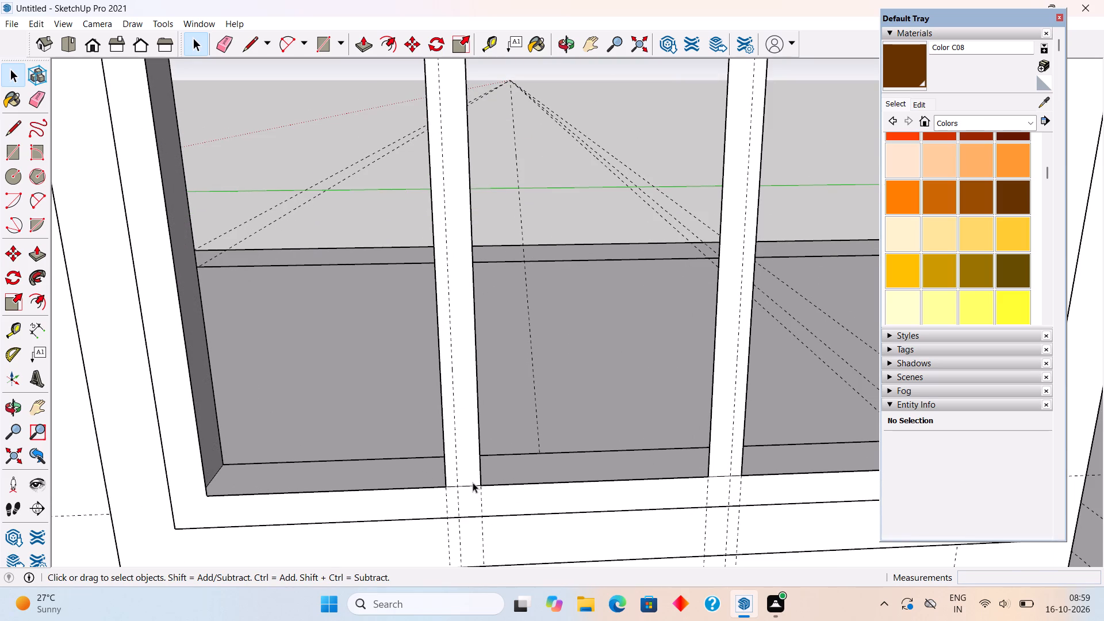
left_click(473, 485)
key("Delete")
left_click(715, 476)
key("Delete")
scroll(711, 477, "down", 8)
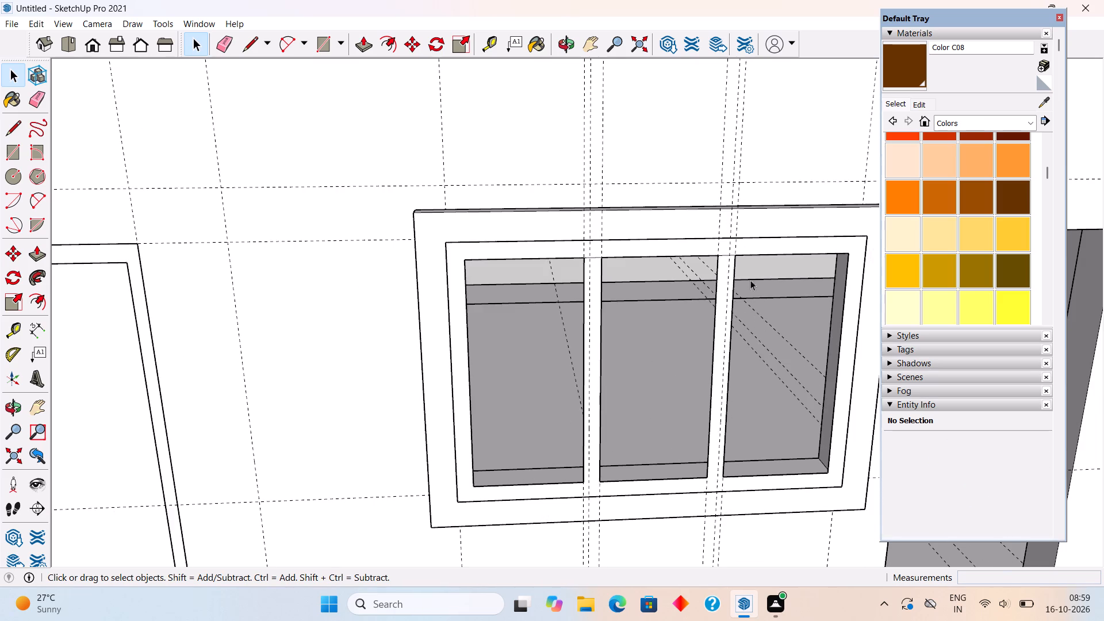
Delete the short edges where the two mullions meet the top of the inner window frame.
scroll(750, 277, "up", 6)
scroll(743, 199, "down", 5)
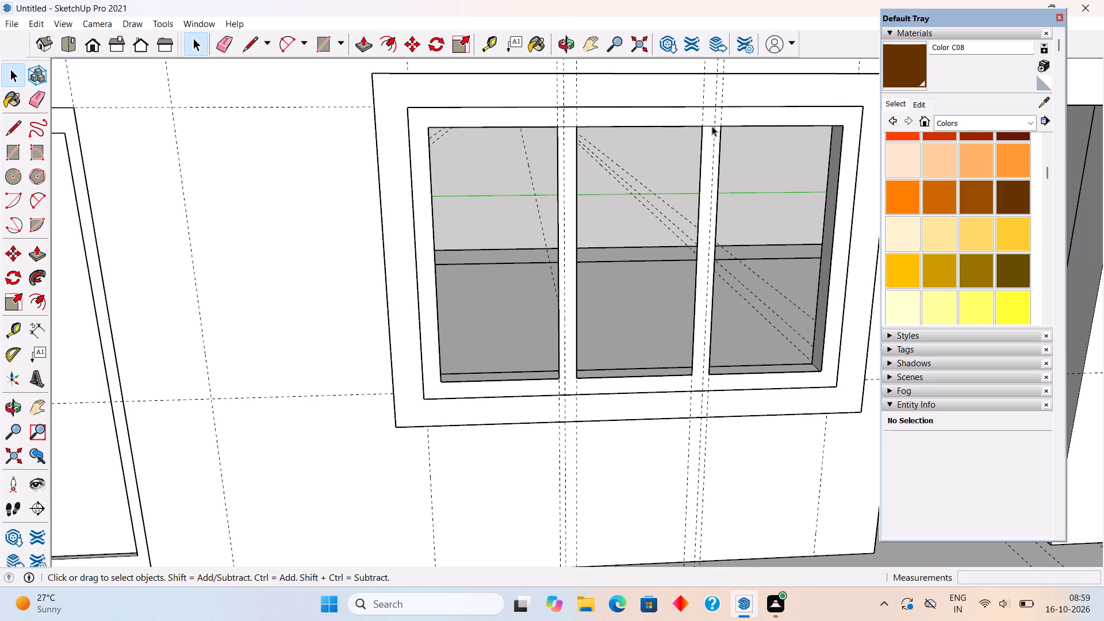
left_click(712, 126)
key("Delete")
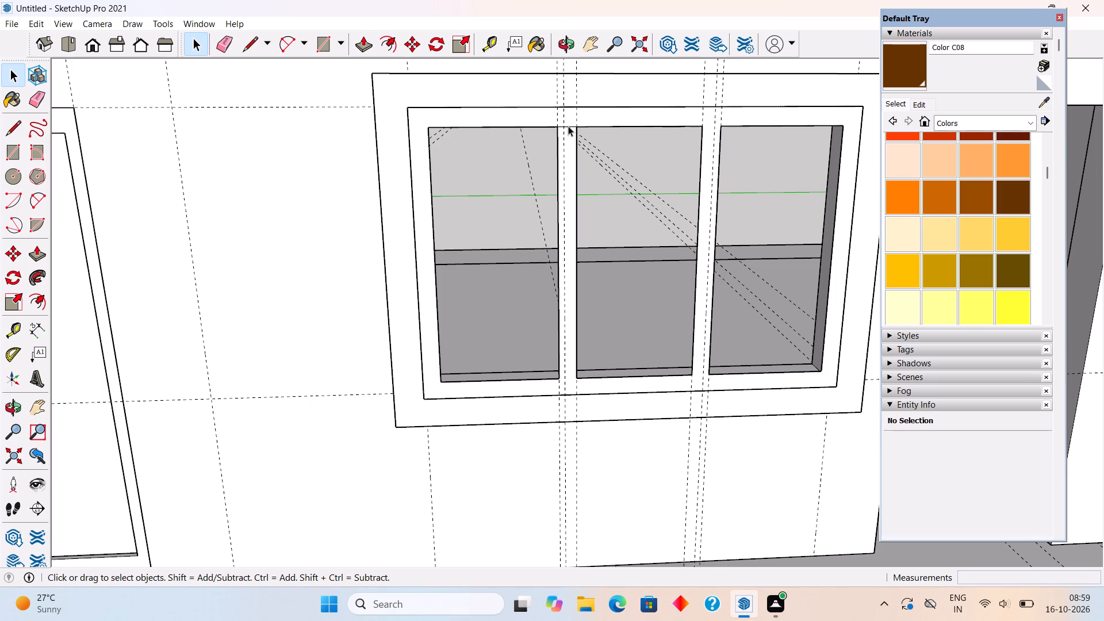
left_click(568, 126)
key("Delete")
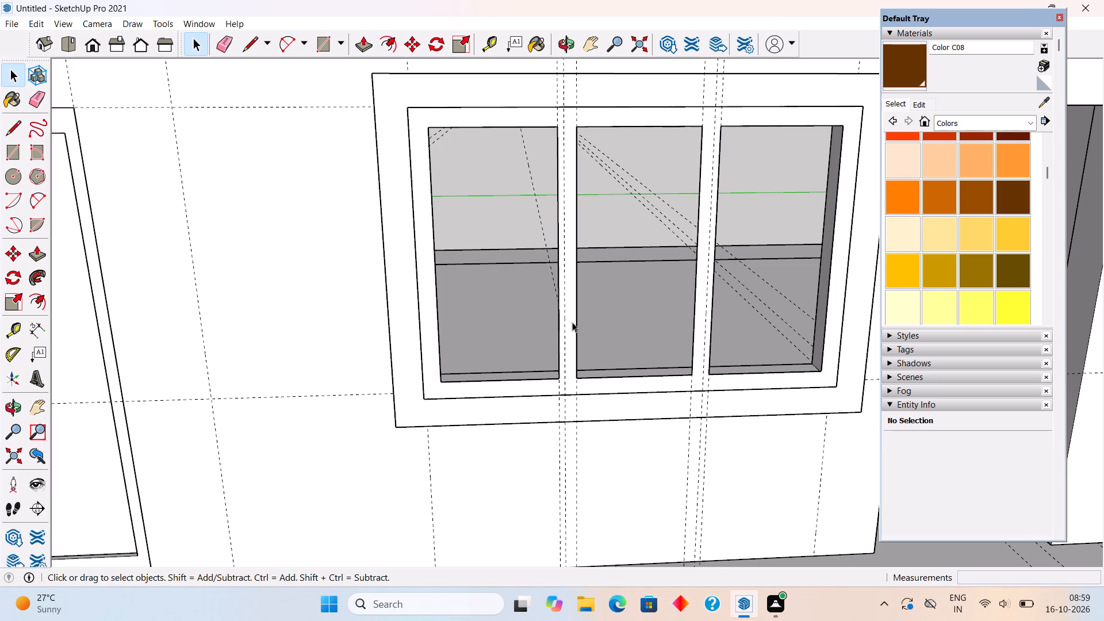
Push/Pull the inner window frame and its mullions outward by 3".
left_click(570, 325)
key("p")
left_click(570, 325)
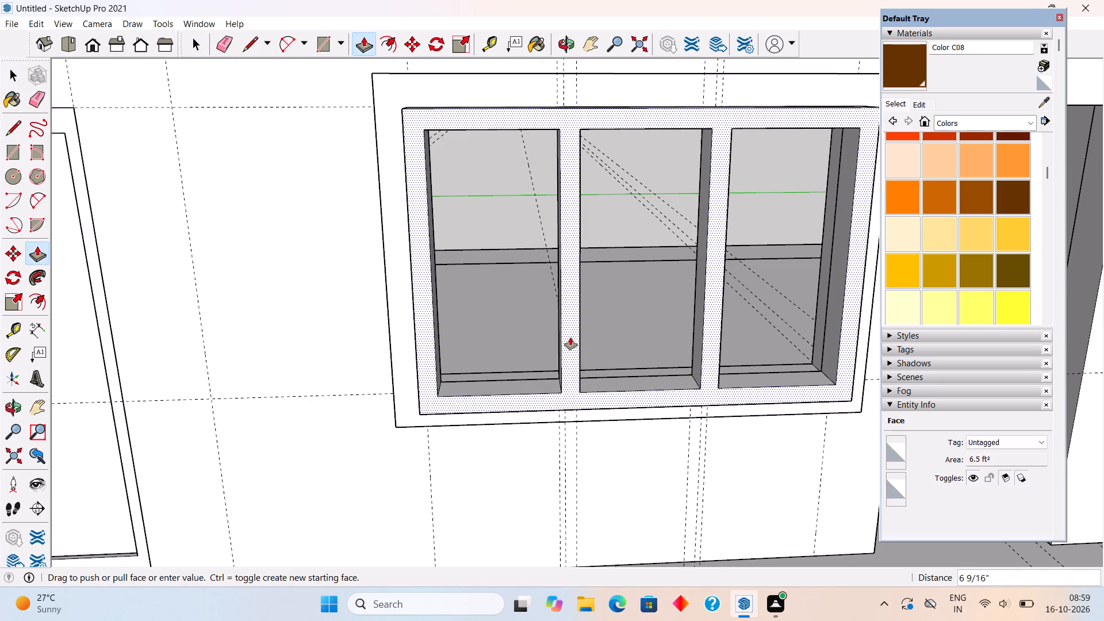
type("3\"")
key("Return")
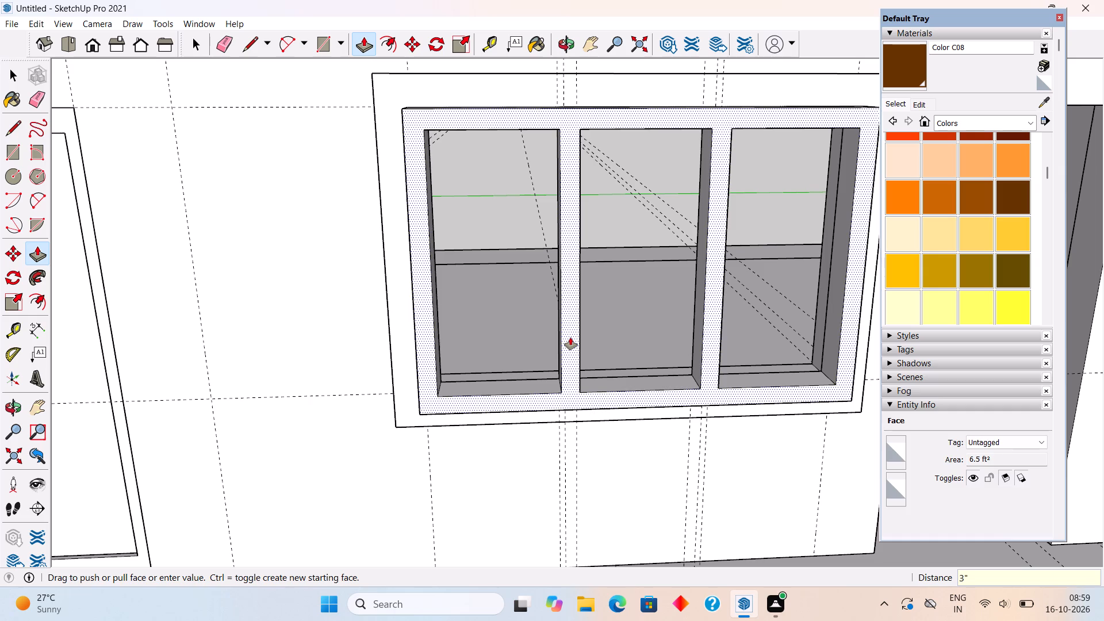
key("space")
Make the whole extruded inner window frame with its mullions into a group.
middle_click_drag(499, 407, 800, 469)
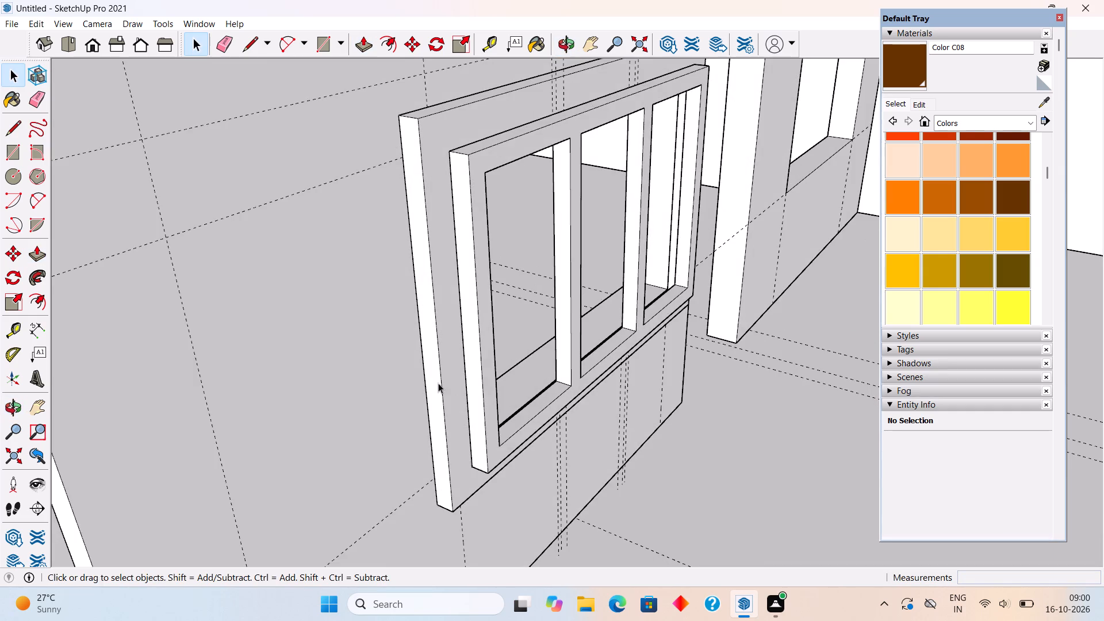
scroll(438, 383, "up", 4)
triple_click(499, 412)
right_click(503, 413)
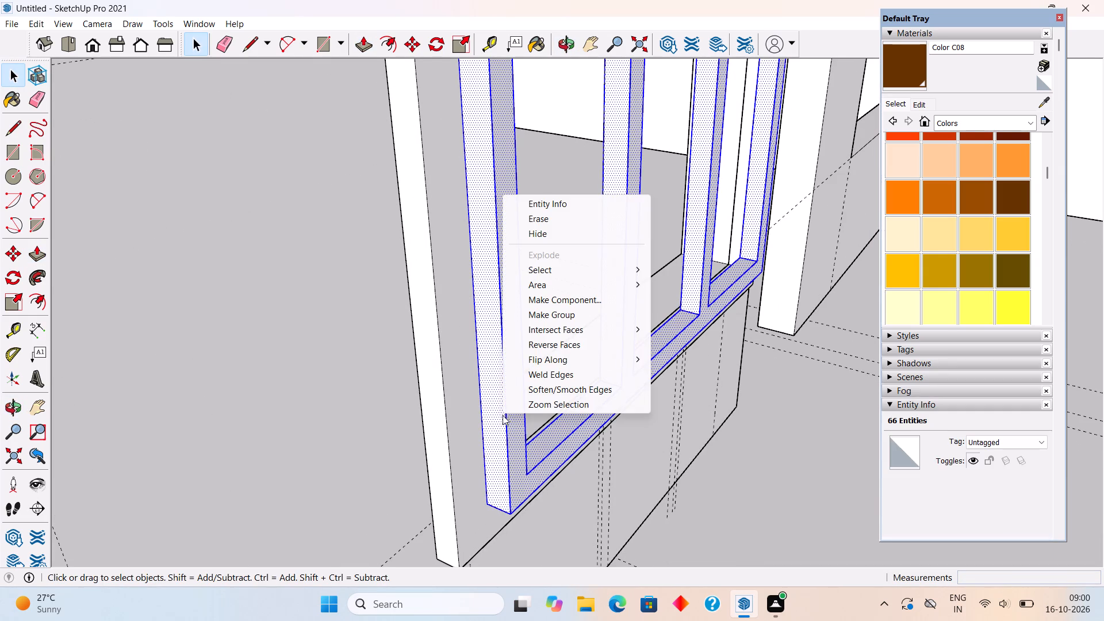
left_click(546, 316)
Move the inner frame group 3" back to the outer frame's front face, and about 3" further into the opening.
scroll(546, 316, "down", 5)
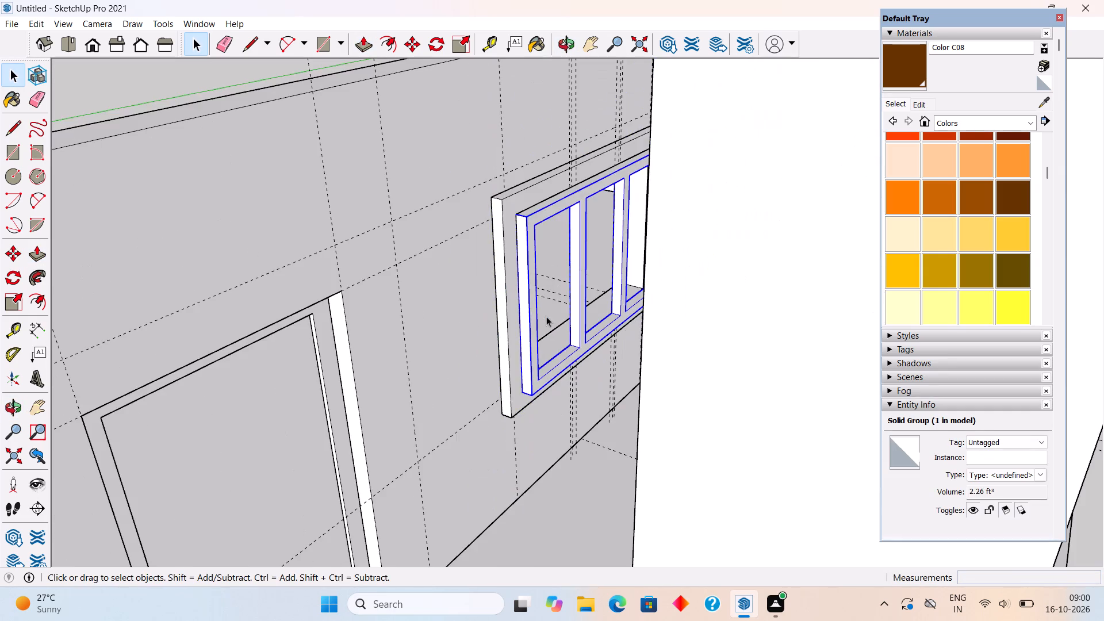
middle_click_drag(524, 381, 396, 365)
scroll(731, 333, "up", 4)
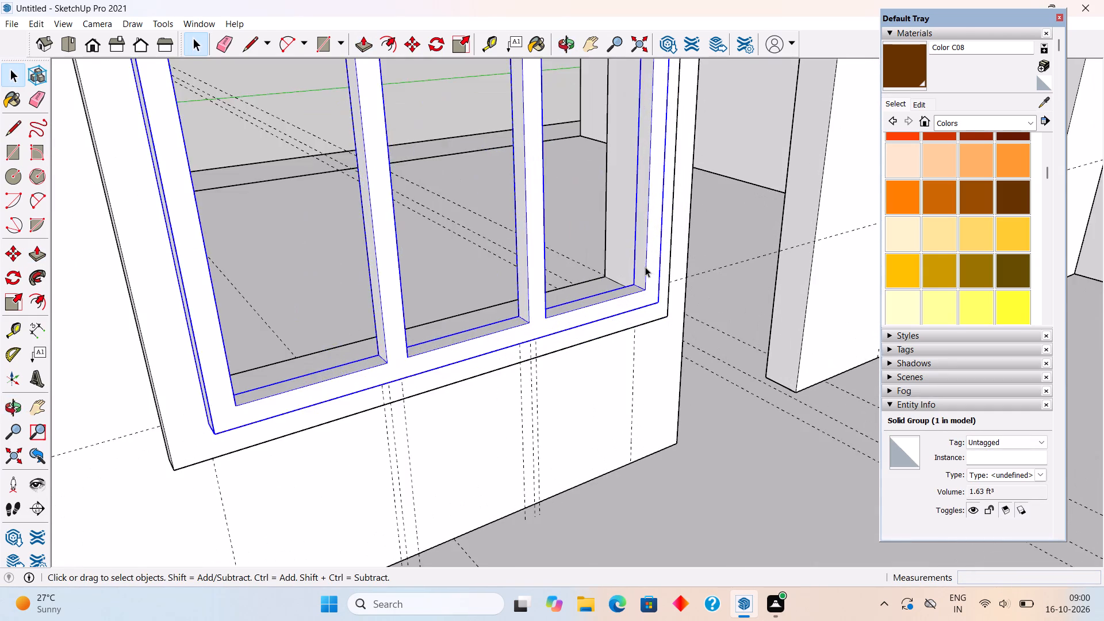
scroll(645, 267, "up", 6)
key("m")
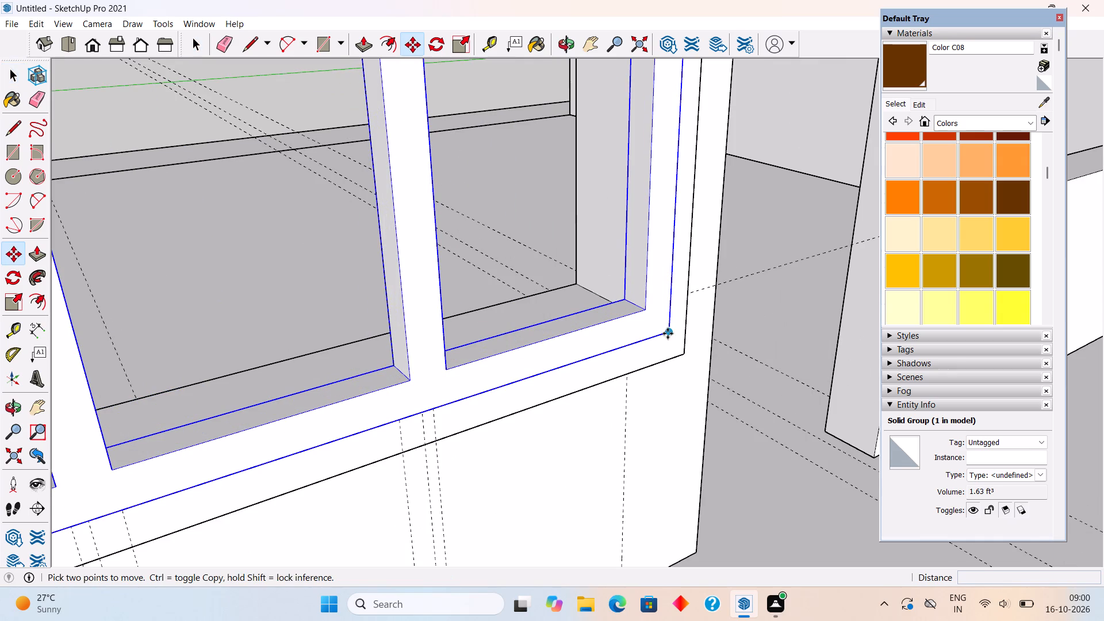
left_click(668, 333)
left_click(648, 314)
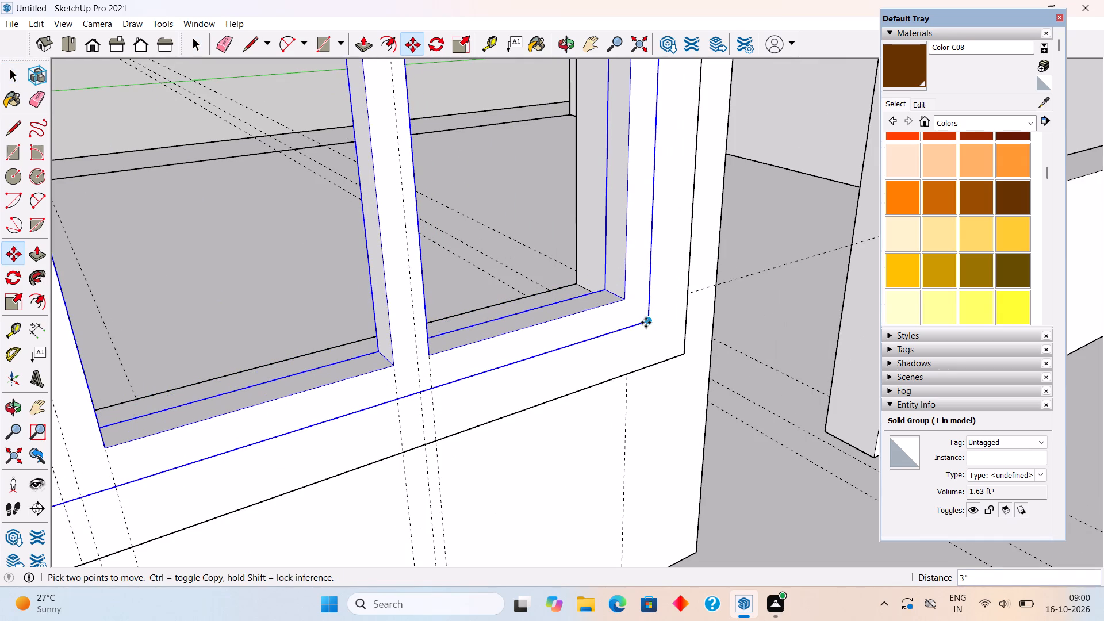
left_click(646, 323)
scroll(642, 317, "up", 12)
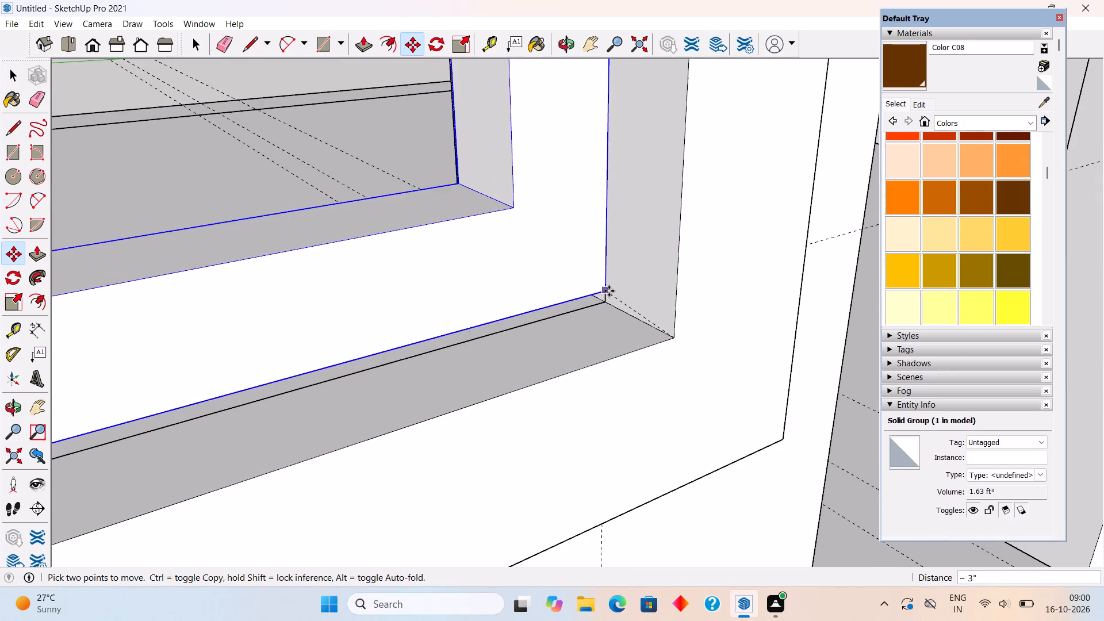
left_click(607, 298)
key("space")
scroll(607, 298, "down", 2)
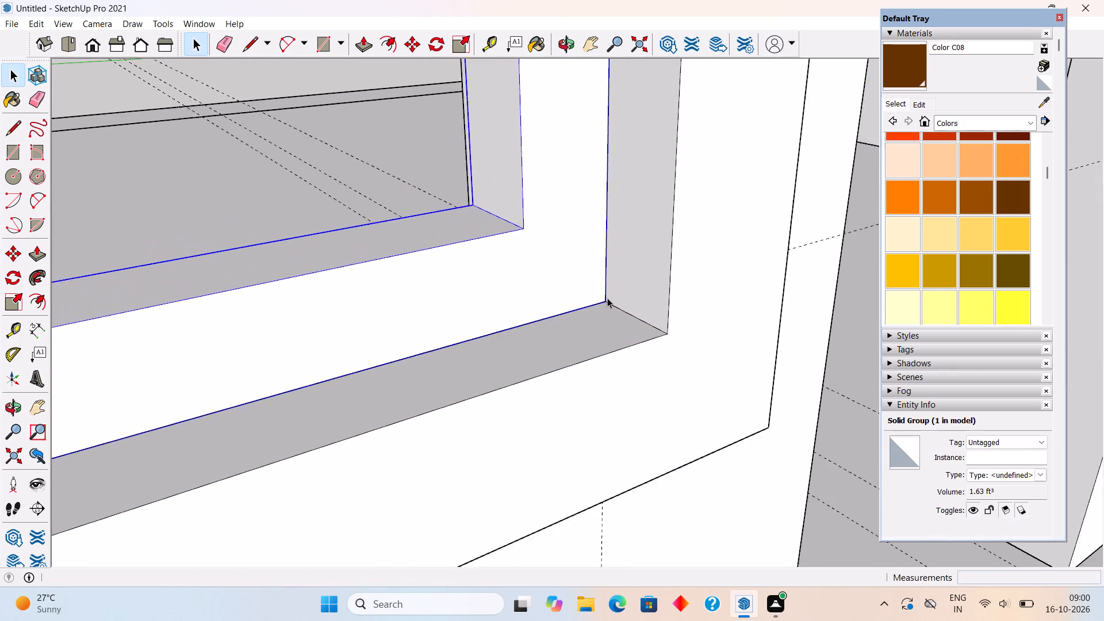
scroll(607, 298, "down", 18)
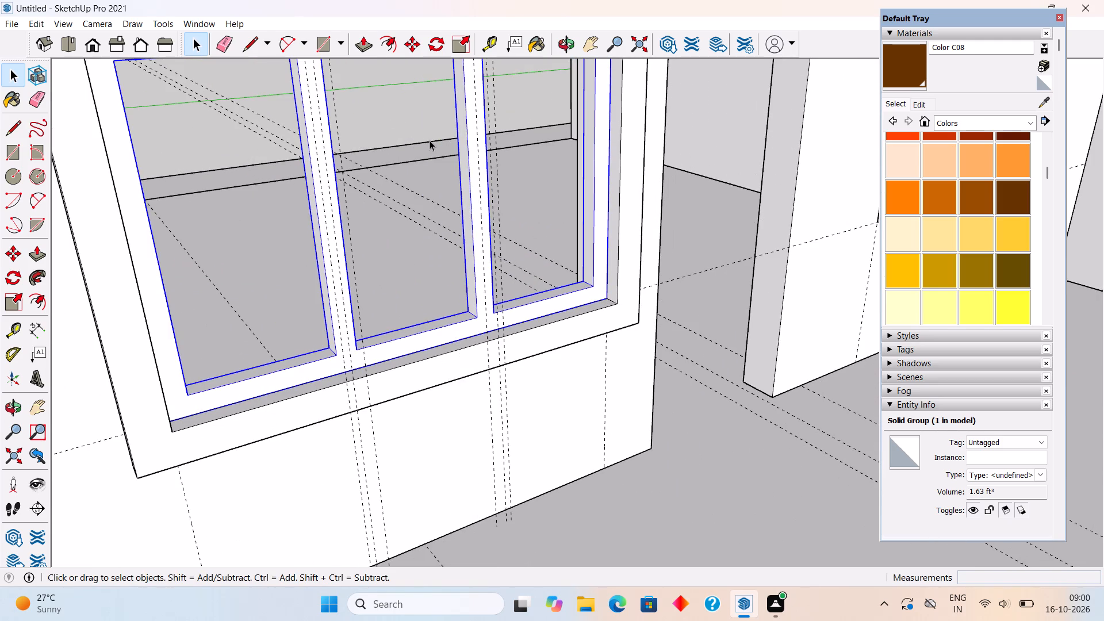
left_click(428, 125)
Draw a rectangle over each of the three pane openings of the inner window frame, corner to corner.
scroll(428, 125, "down", 12)
middle_click_drag(419, 147, 262, 140)
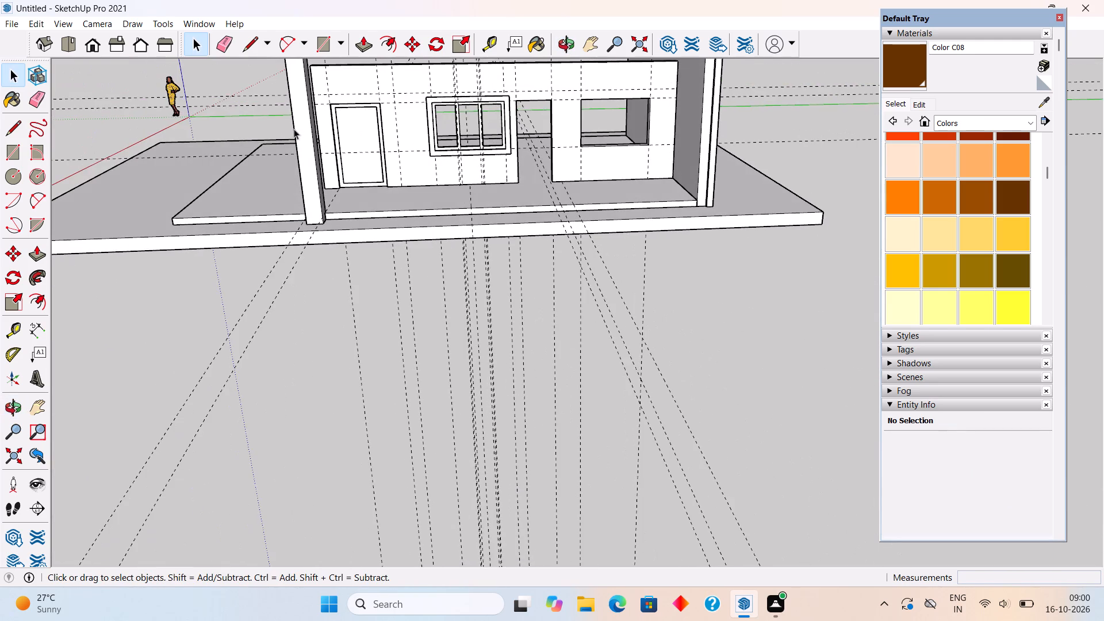
scroll(427, 77, "up", 5)
scroll(567, 112, "up", 7)
scroll(482, 71, "up", 4)
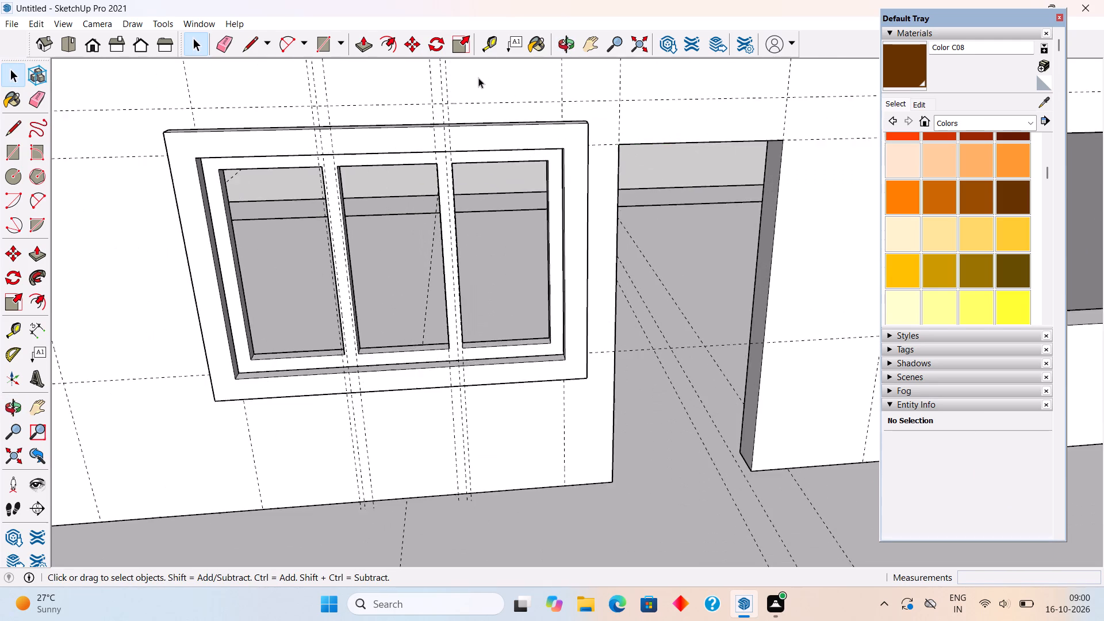
scroll(461, 121, "up", 1)
middle_click_drag(455, 110, 465, 84)
key("r")
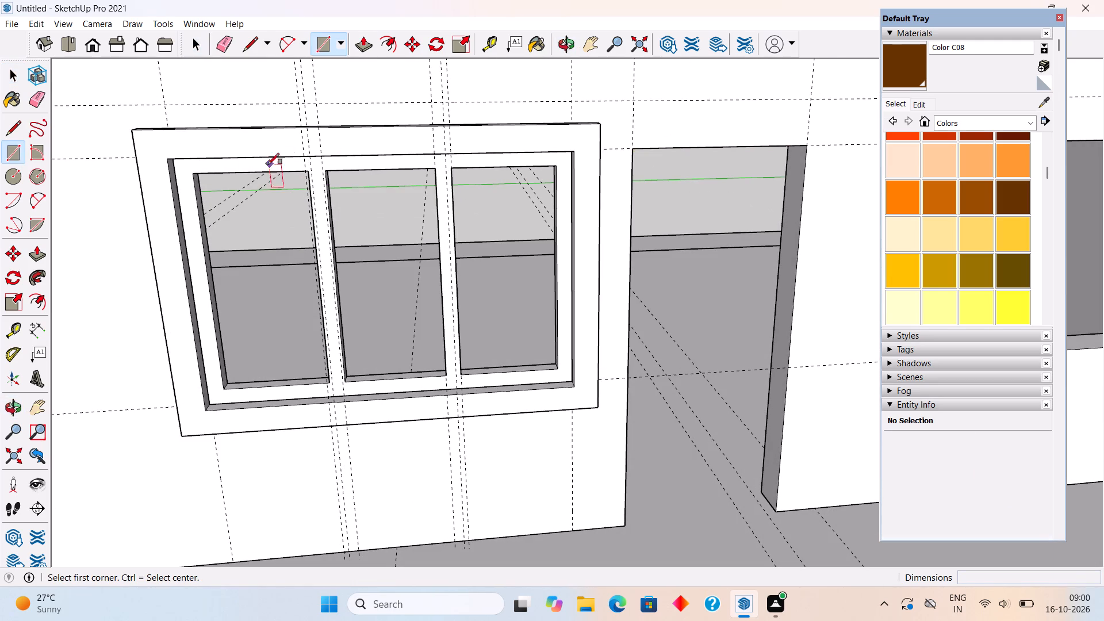
left_click(191, 174)
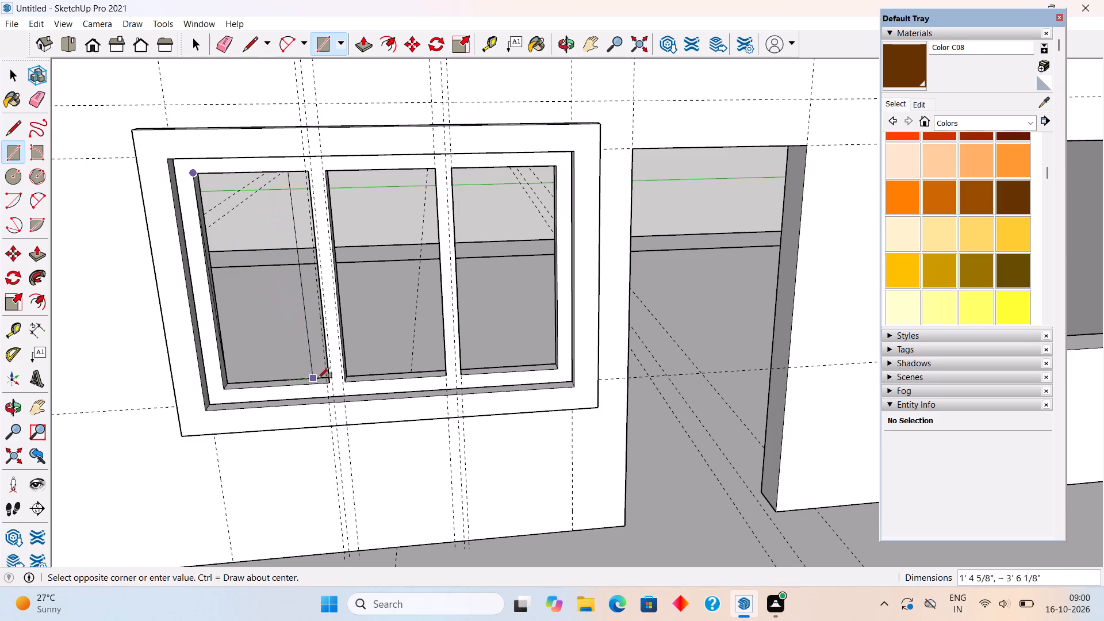
left_click(326, 384)
left_click(325, 168)
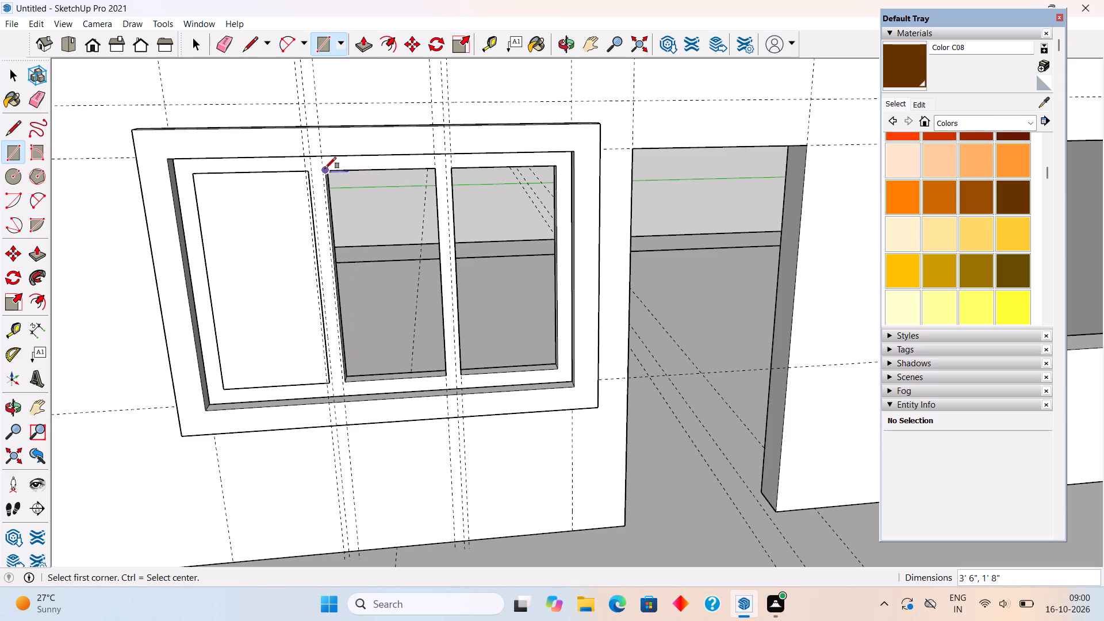
left_click_drag(450, 376, 450, 368)
left_click(451, 167)
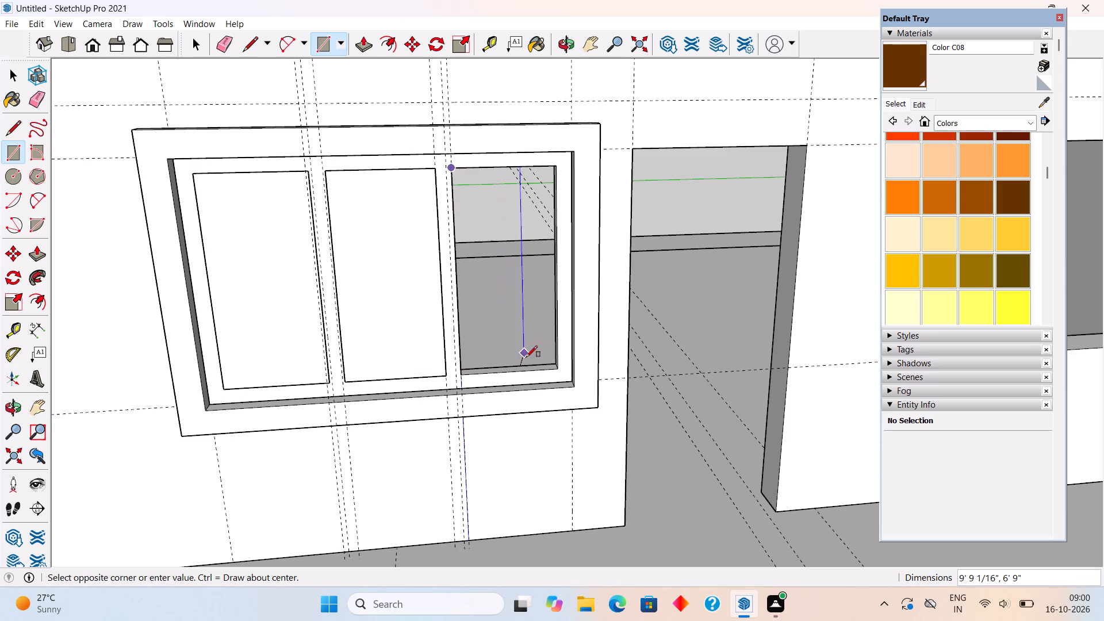
left_click(558, 371)
key("space")
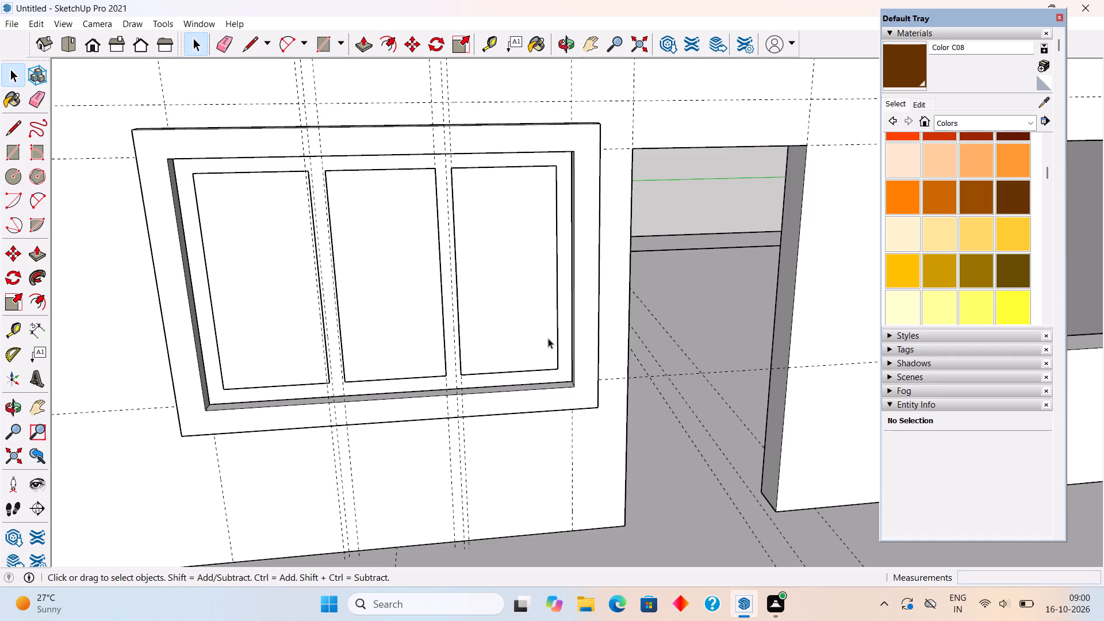
Make each of the three window pane rectangles into its own group.
triple_click(548, 338)
right_click(548, 338)
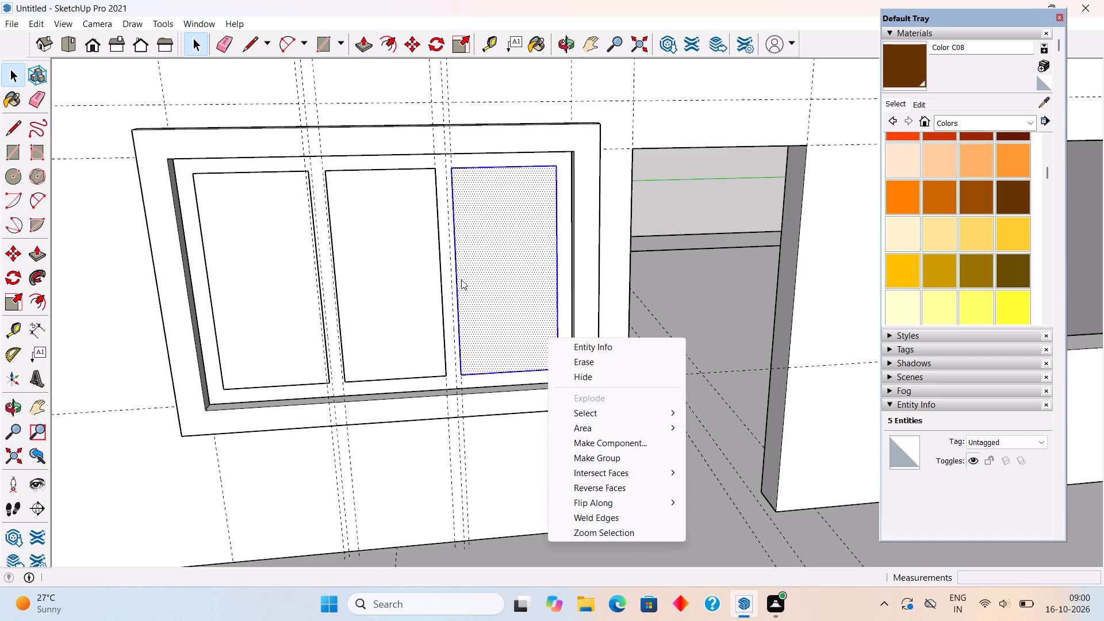
left_click(597, 454)
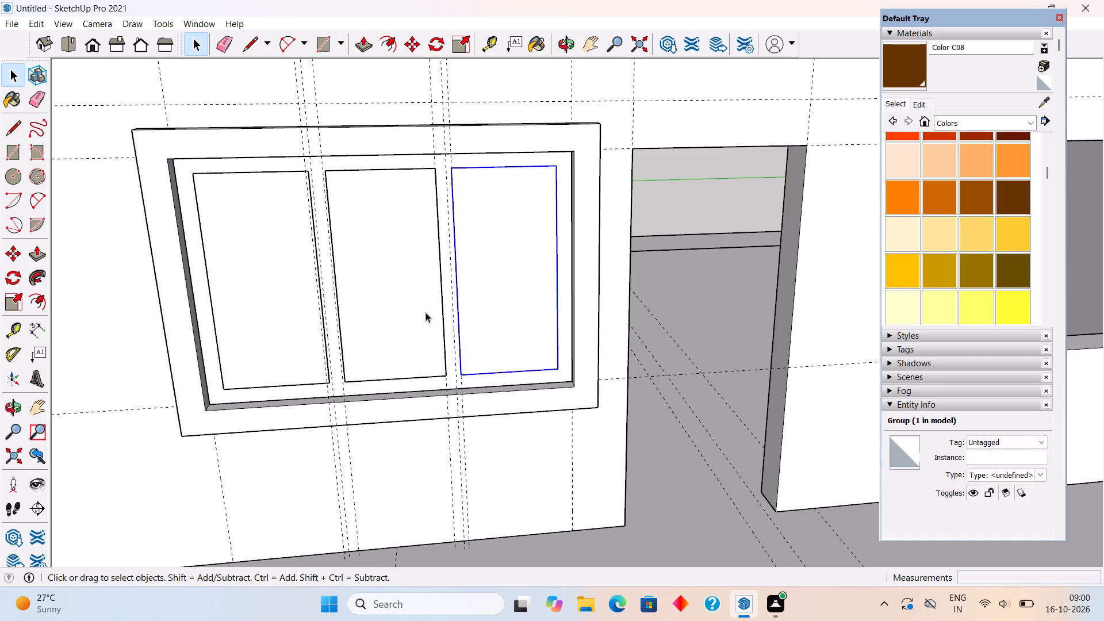
triple_click(425, 312)
right_click(425, 312)
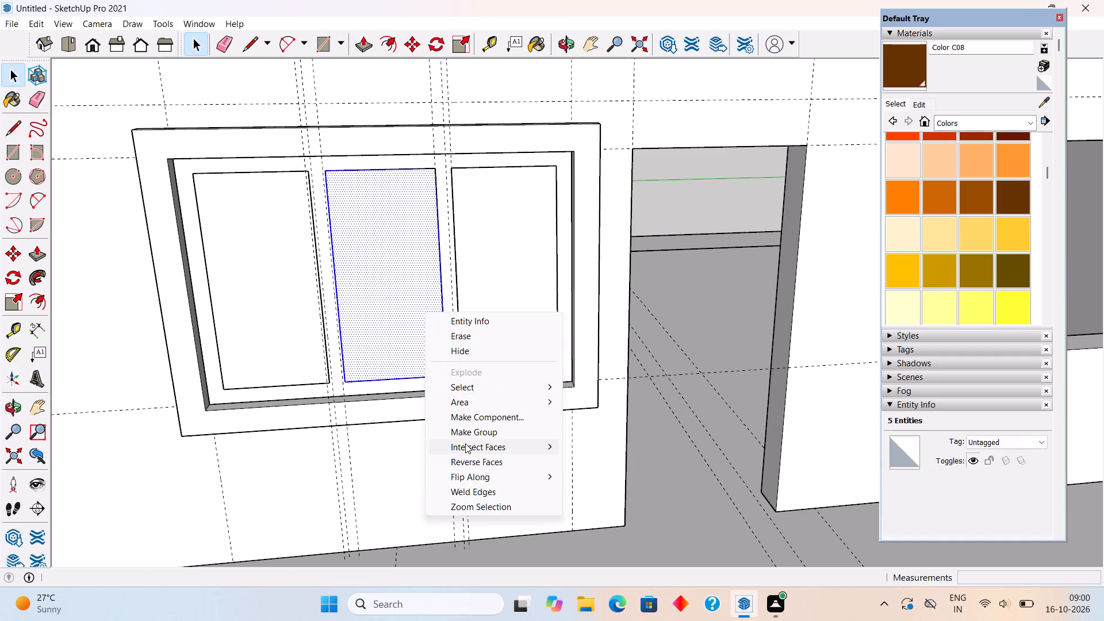
left_click(468, 434)
triple_click(285, 279)
right_click(285, 279)
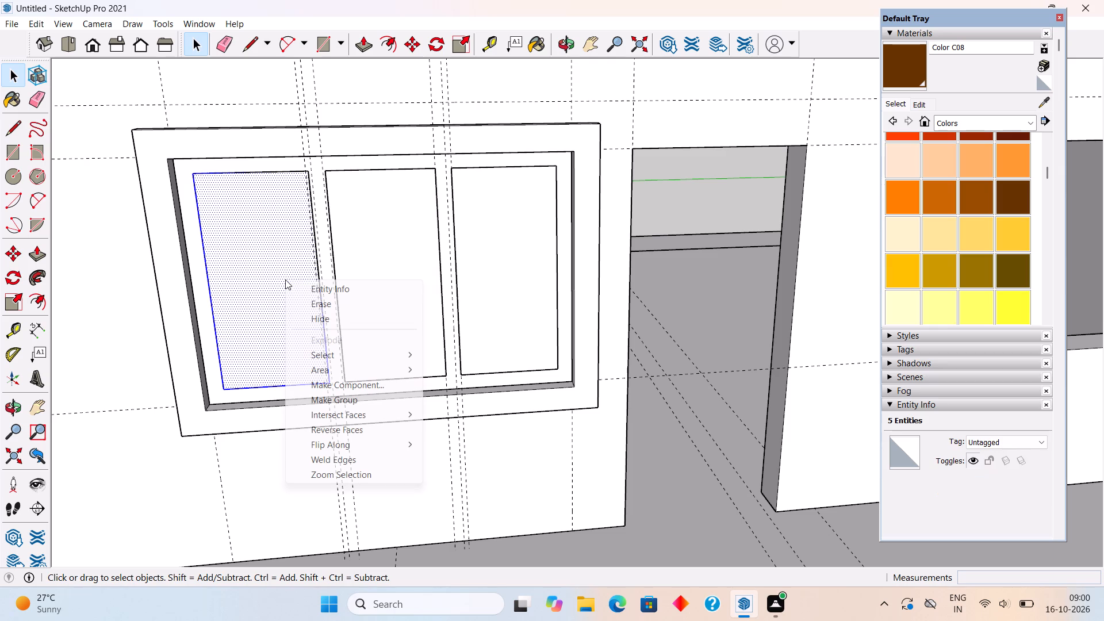
left_click(343, 401)
scroll(343, 401, "down", 5)
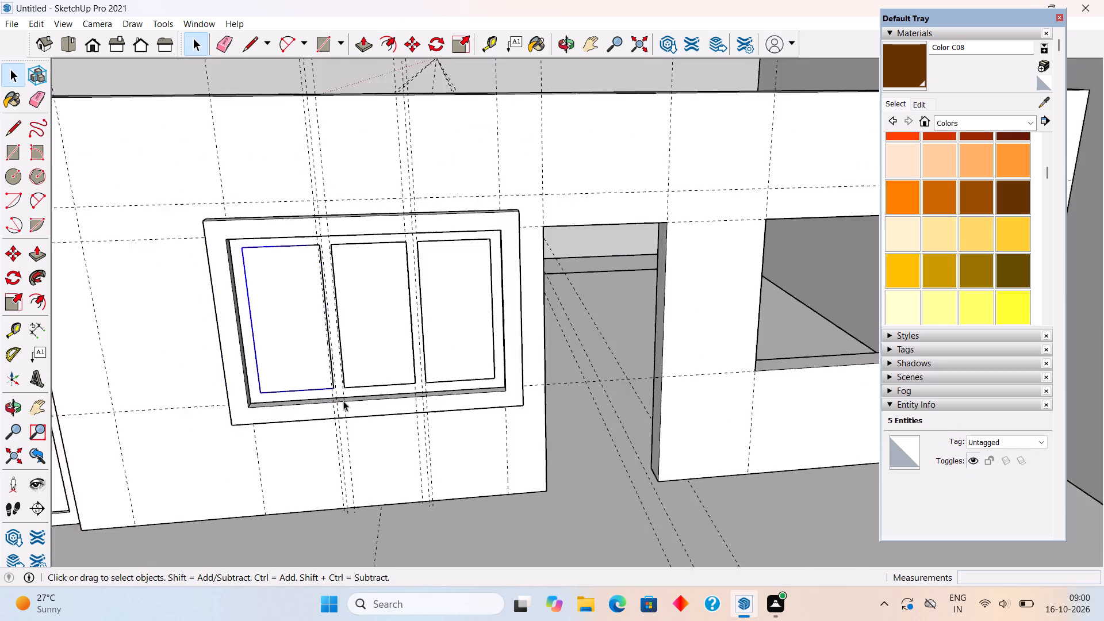
scroll(359, 379, "down", 4)
left_click(489, 138)
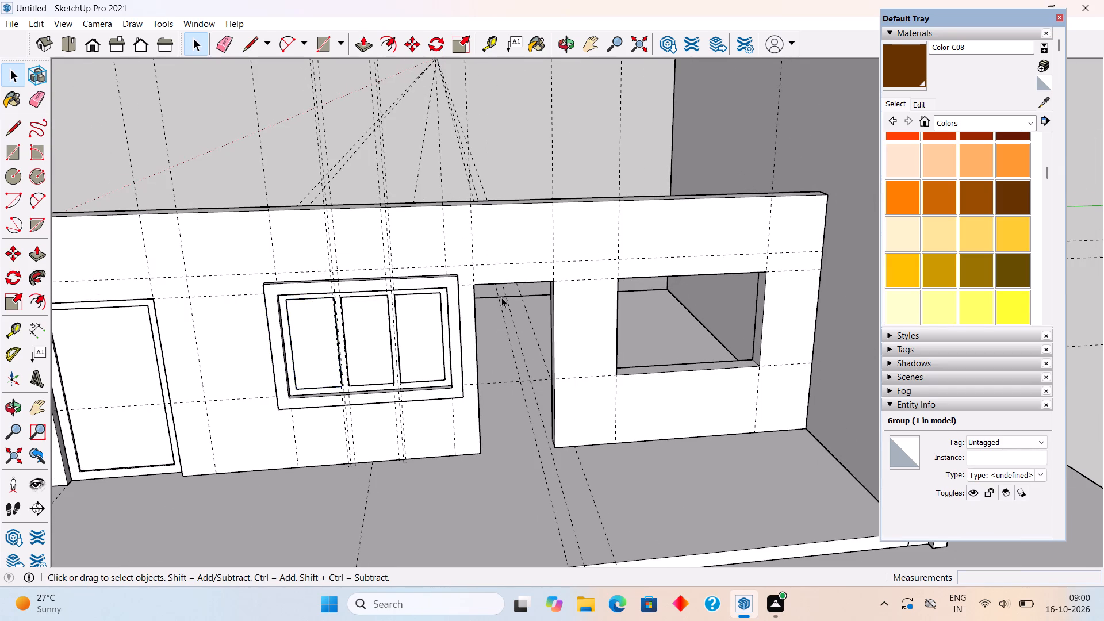
Draw a 7' by 3' rectangle filling the door opening beside the three-pane window.
middle_click_drag(500, 283, 496, 220)
key("r")
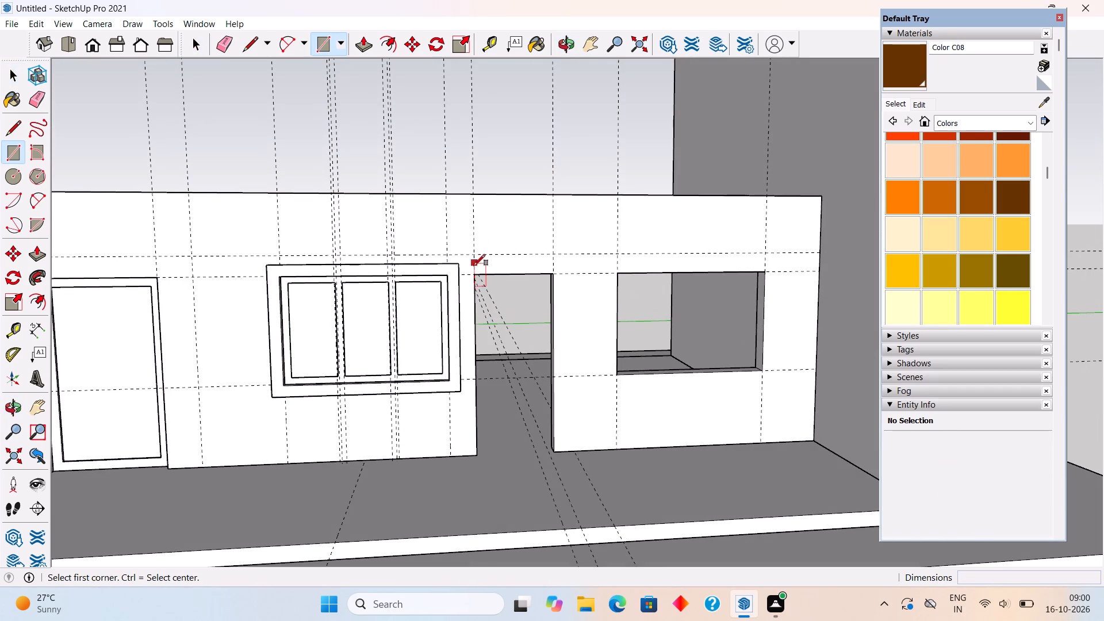
left_click(473, 277)
left_click(553, 453)
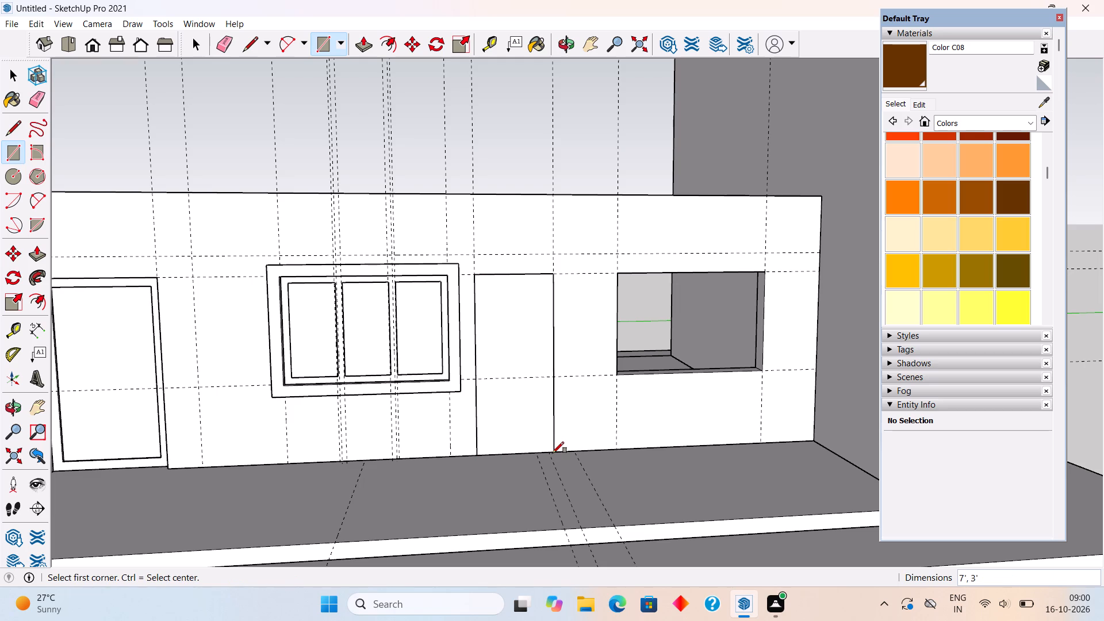
Offset the door rectangle's outline 3" inward and delete the inner face, leaving a frame face.
key("f")
left_click(539, 446)
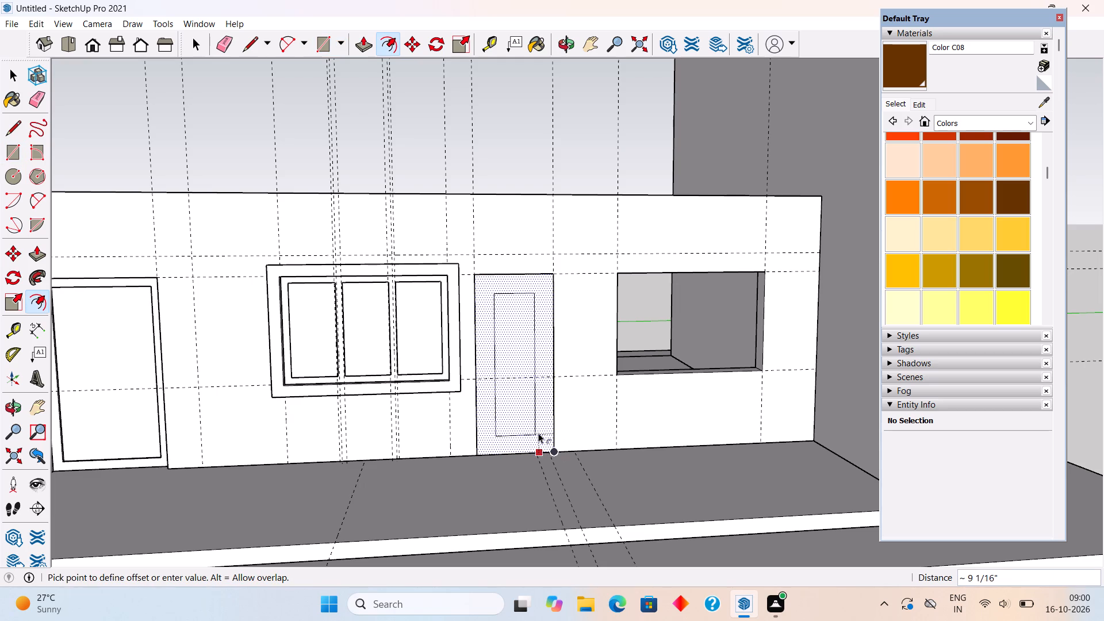
type("3\"")
key("Return")
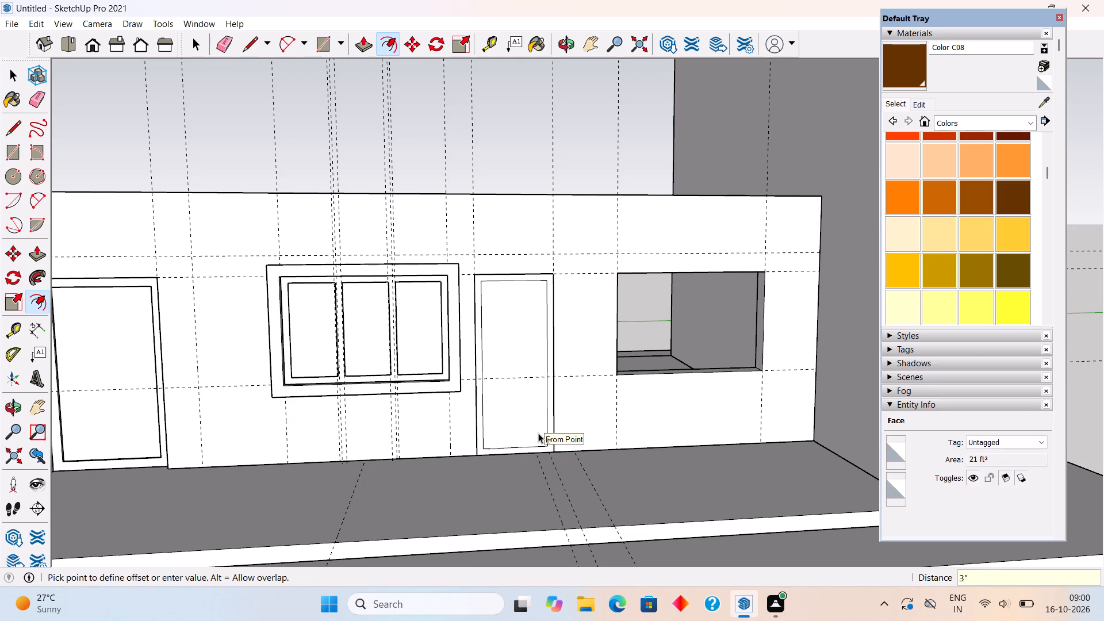
key("space")
left_click(538, 433)
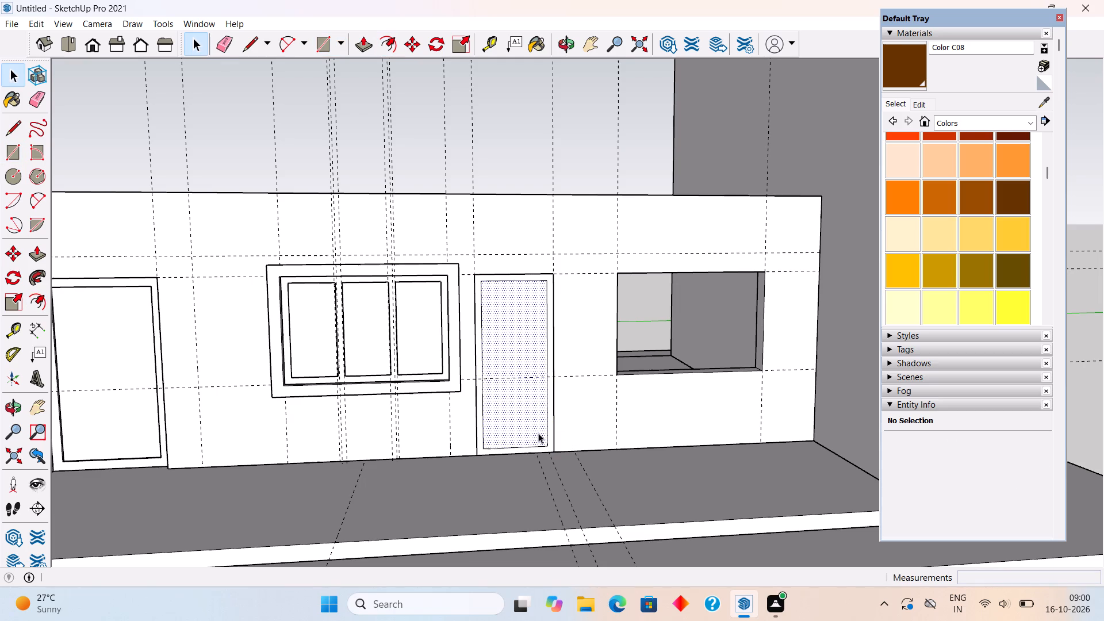
key("Delete")
Push/Pull the door frame face outward by 3".
scroll(547, 433, "up", 4)
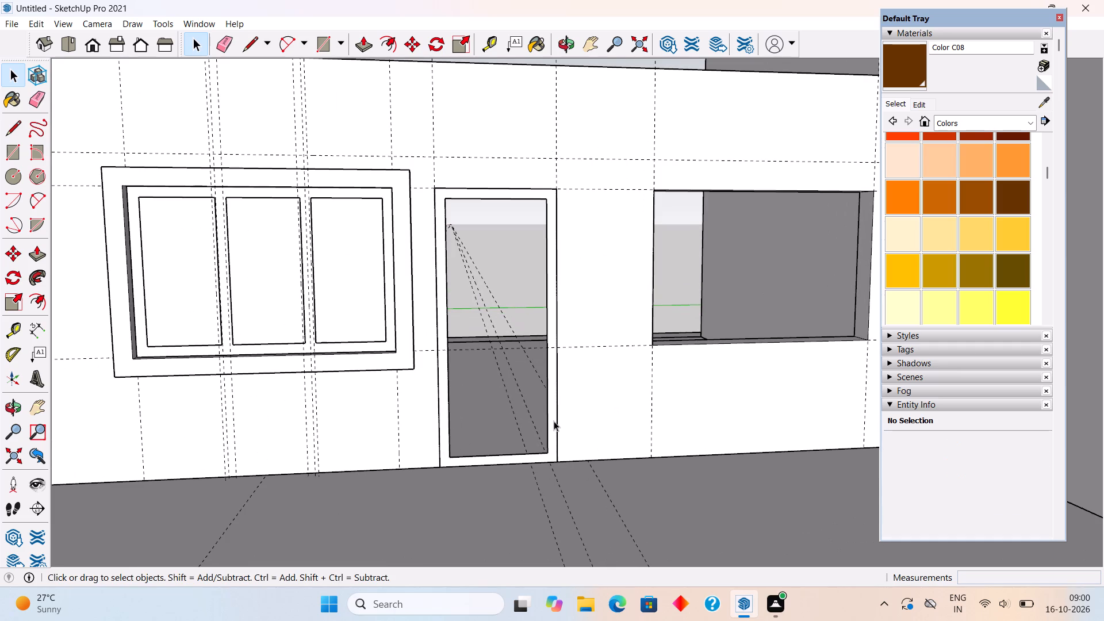
left_click(554, 421)
key("p")
left_click(554, 421)
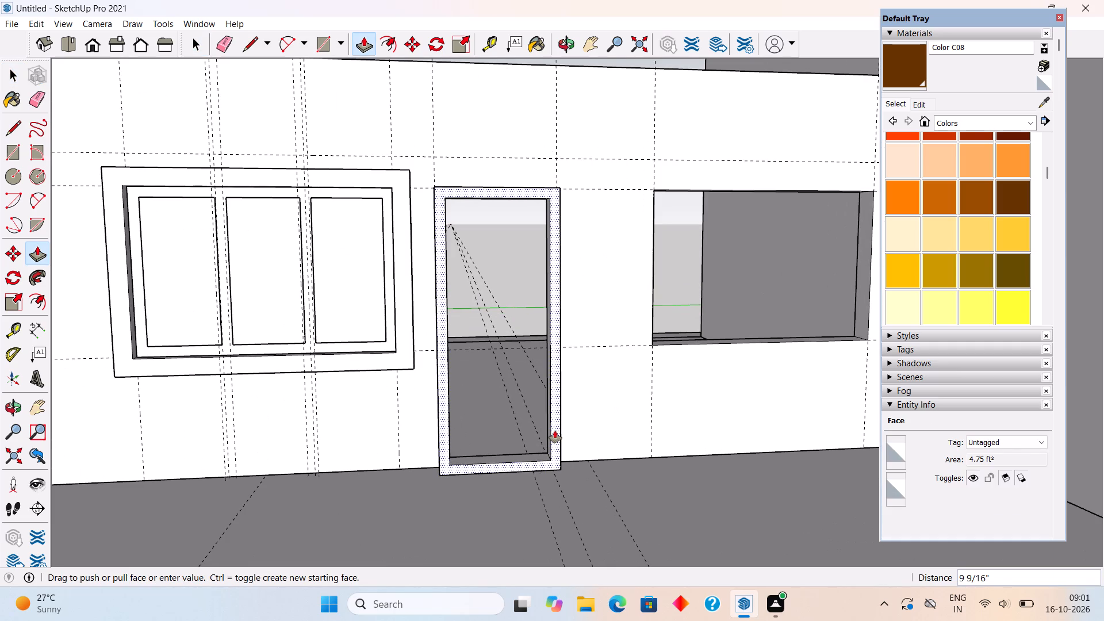
type("3\"")
key("Return")
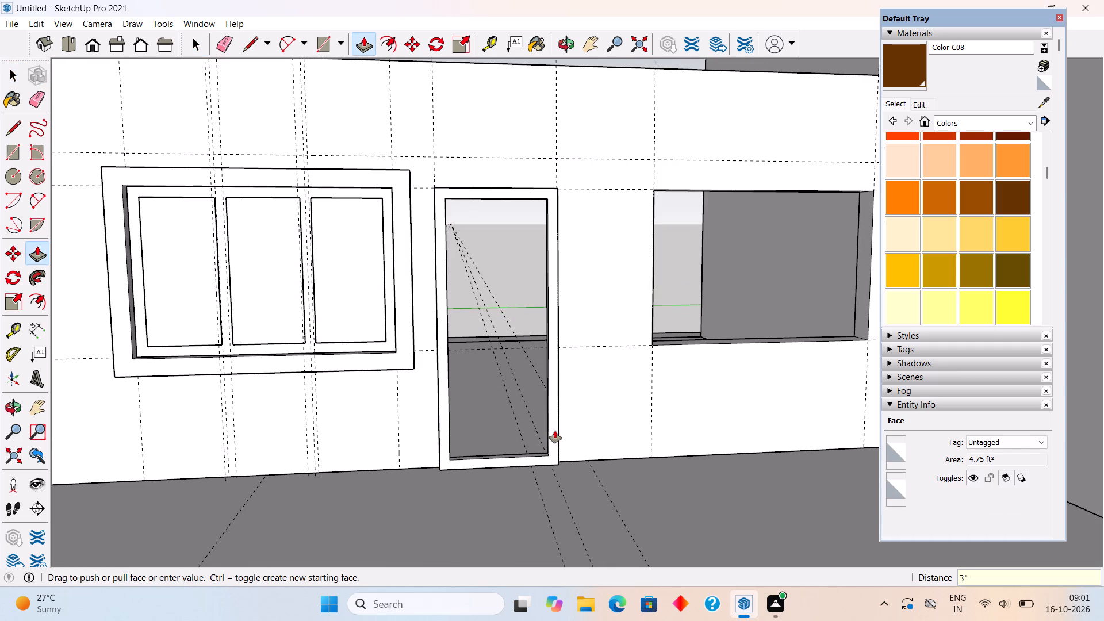
Make the extruded door frame beside the three-pane window into its own group.
key("space")
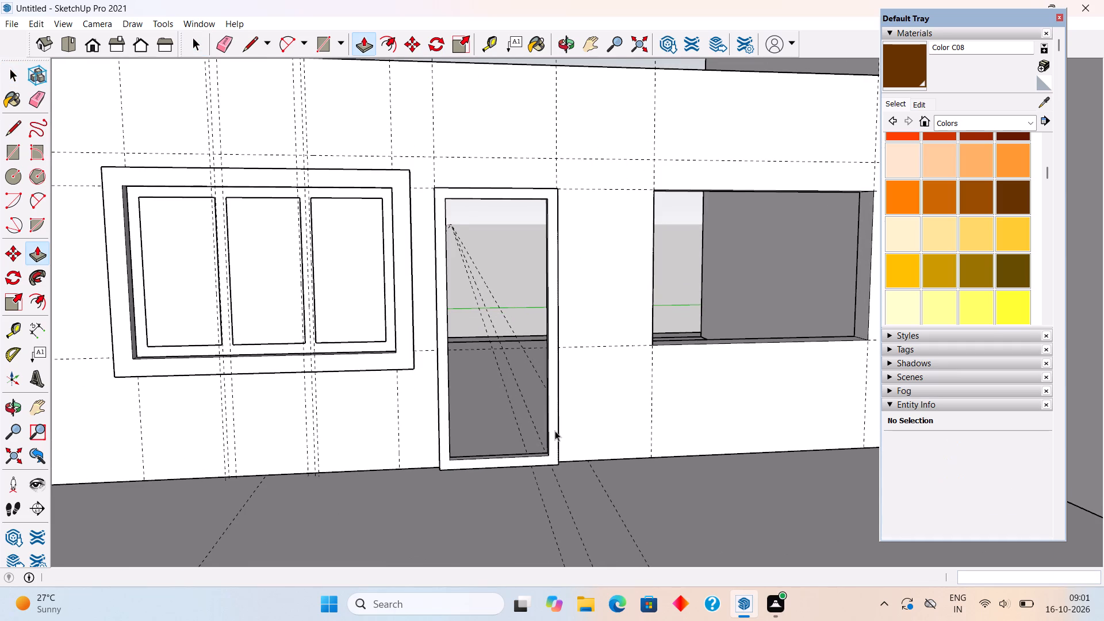
scroll(555, 431, "up", 1)
scroll(555, 431, "down", 5)
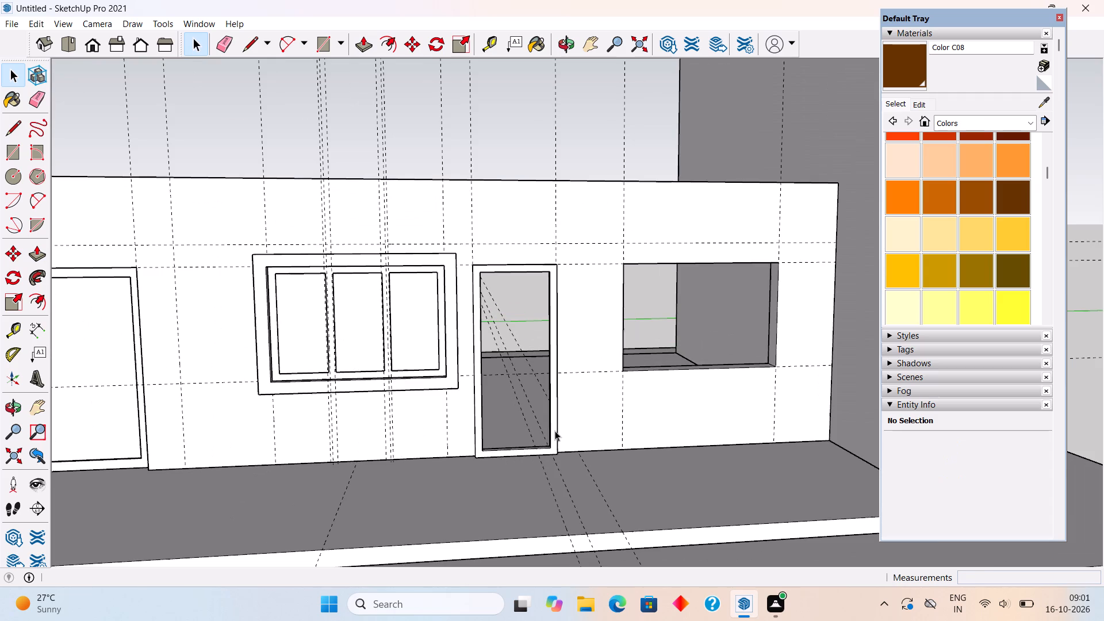
triple_click(554, 430)
right_click(557, 430)
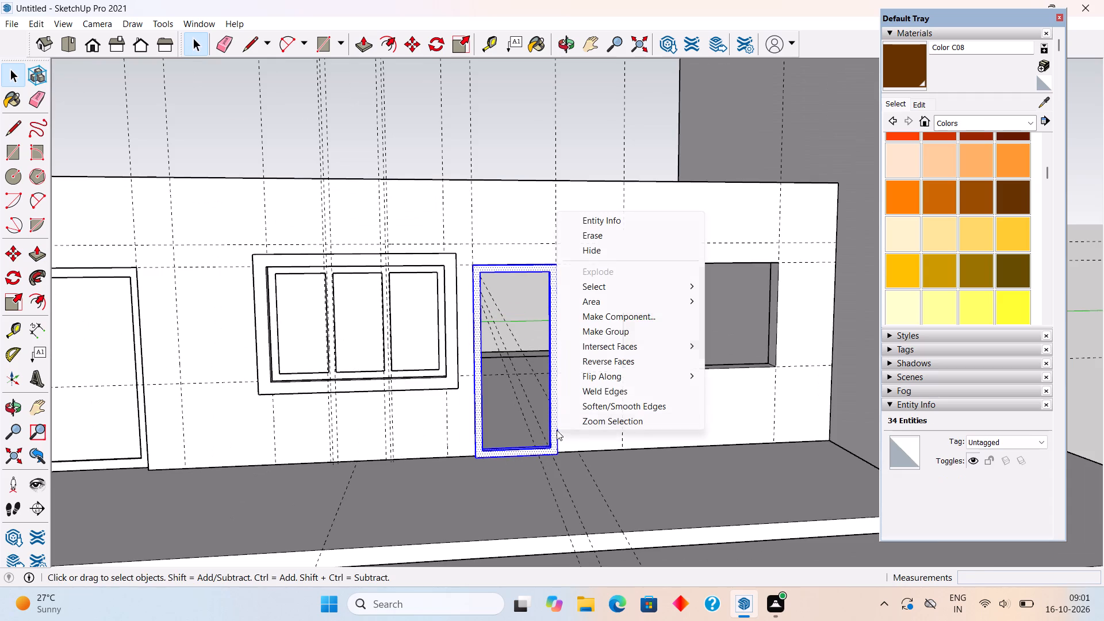
left_click(600, 327)
left_click(531, 319)
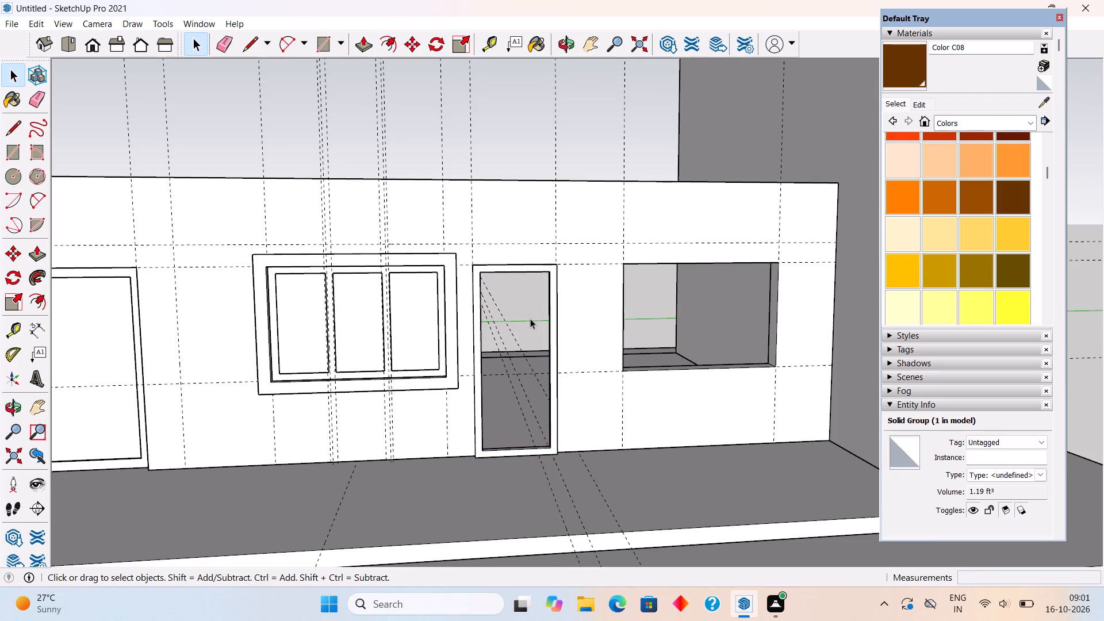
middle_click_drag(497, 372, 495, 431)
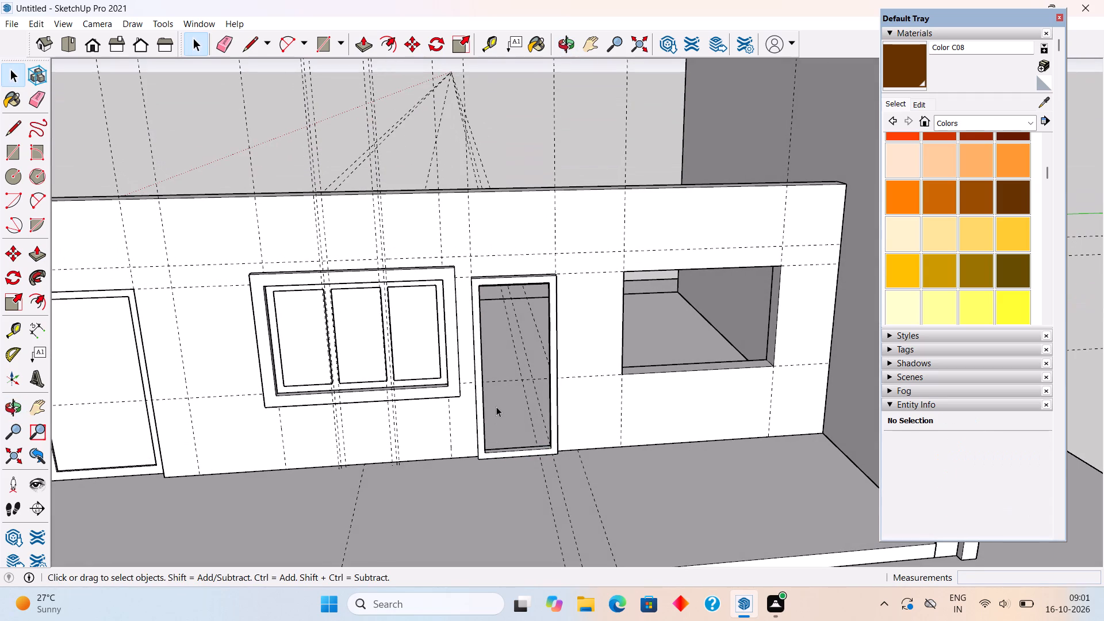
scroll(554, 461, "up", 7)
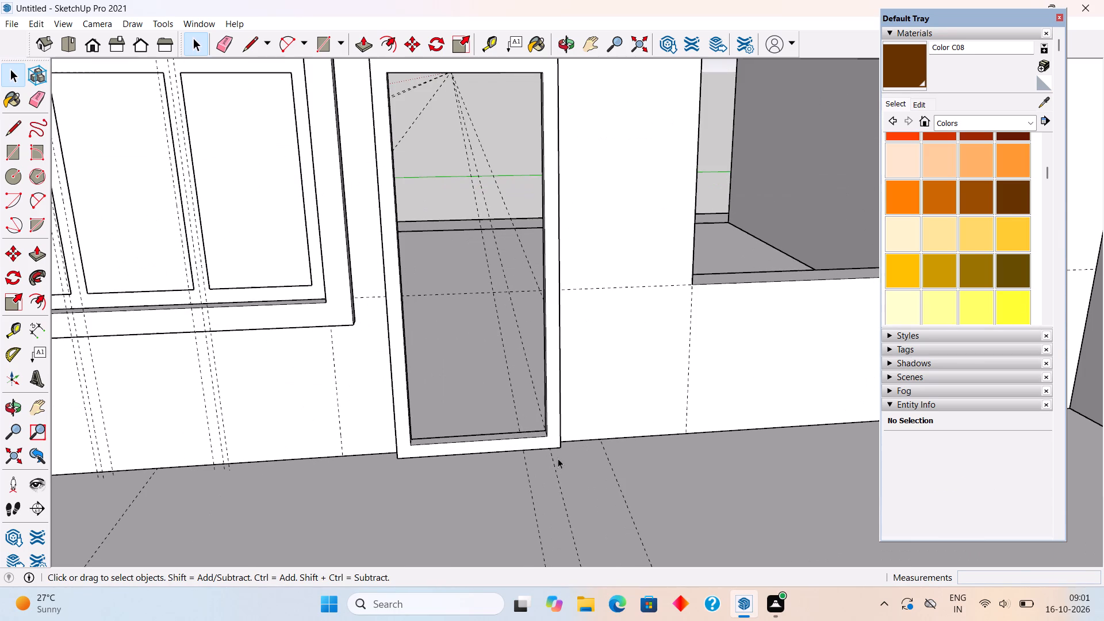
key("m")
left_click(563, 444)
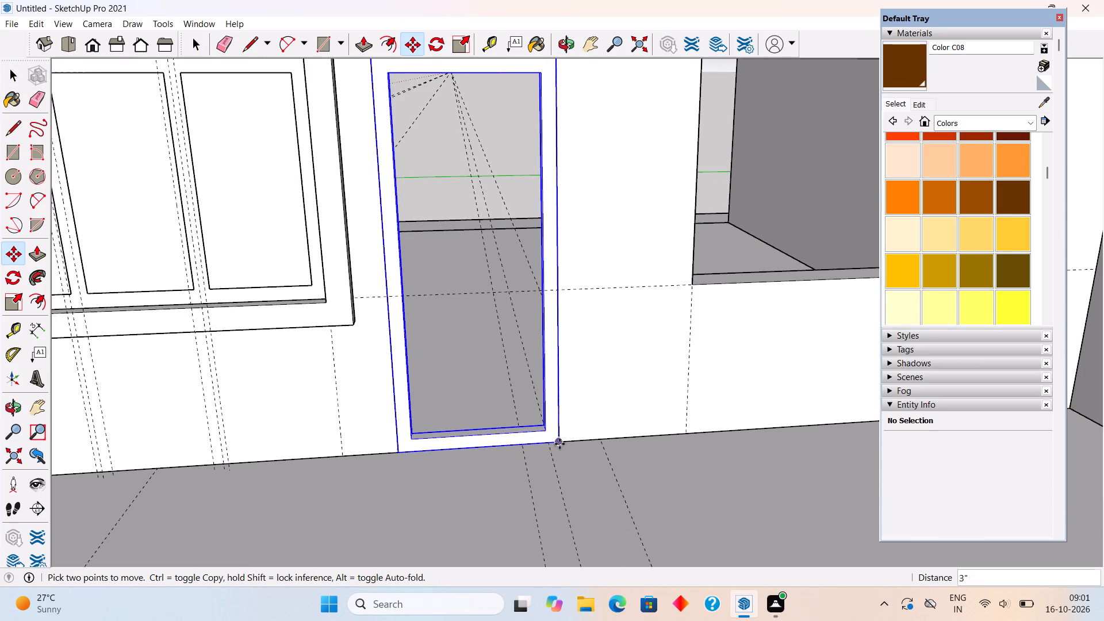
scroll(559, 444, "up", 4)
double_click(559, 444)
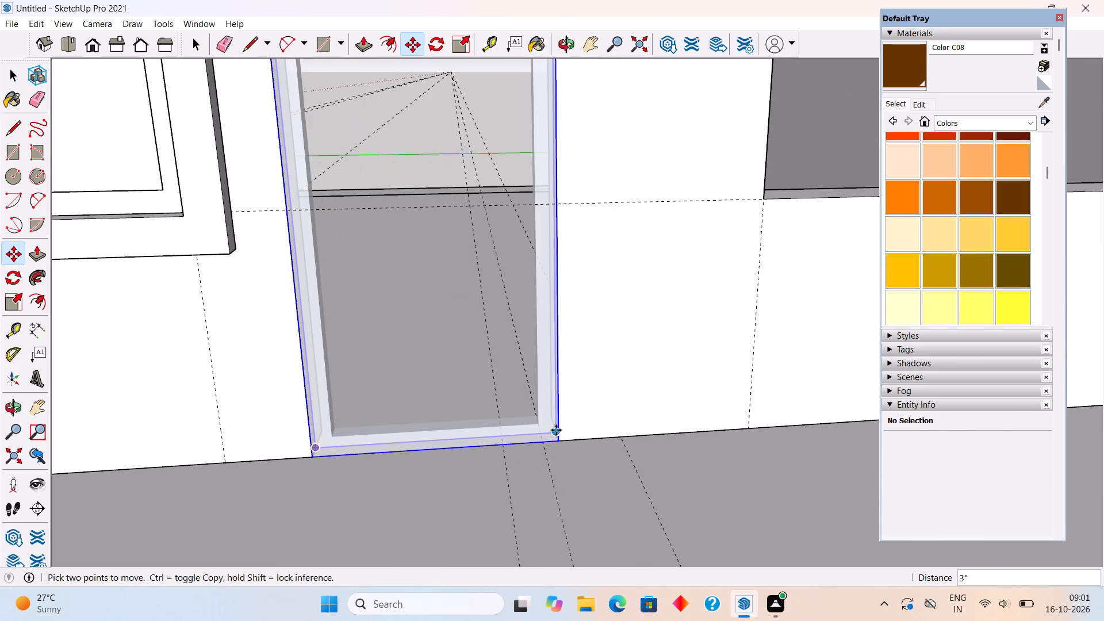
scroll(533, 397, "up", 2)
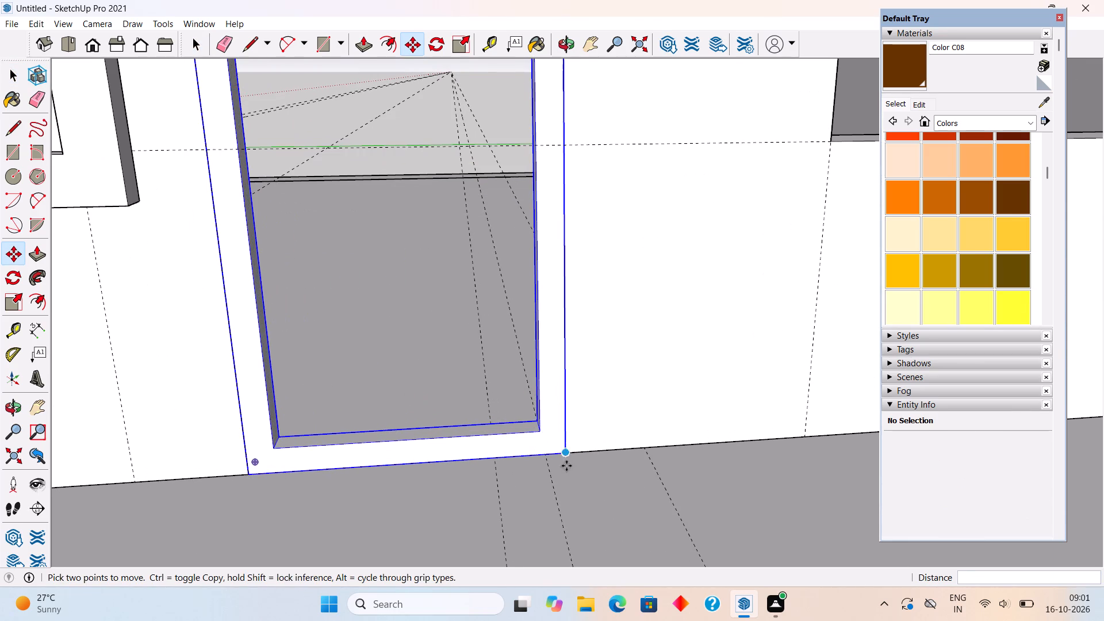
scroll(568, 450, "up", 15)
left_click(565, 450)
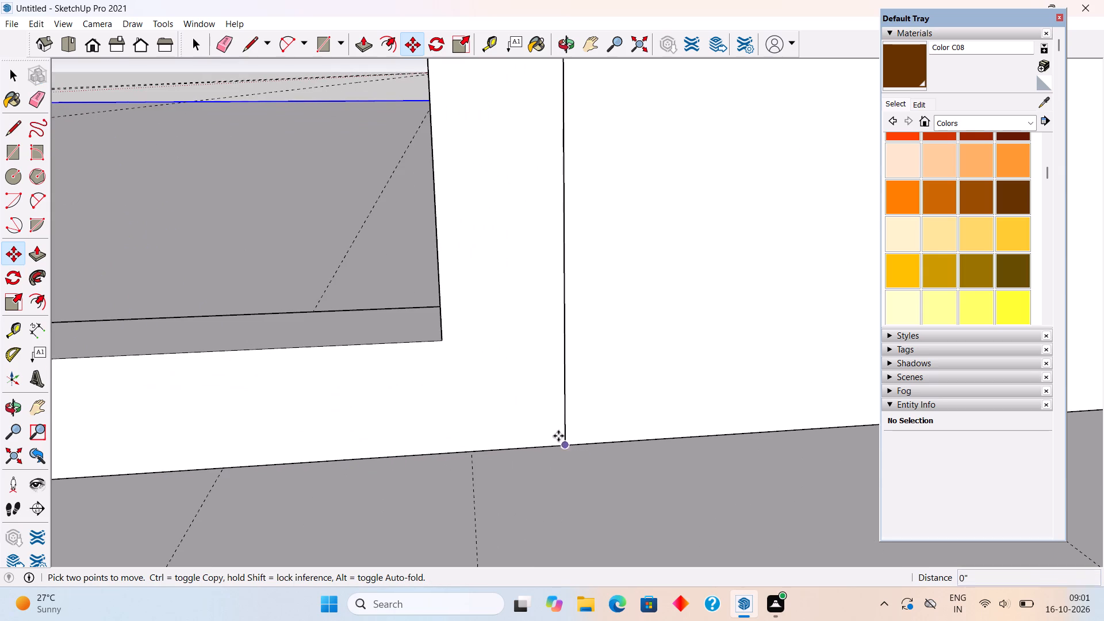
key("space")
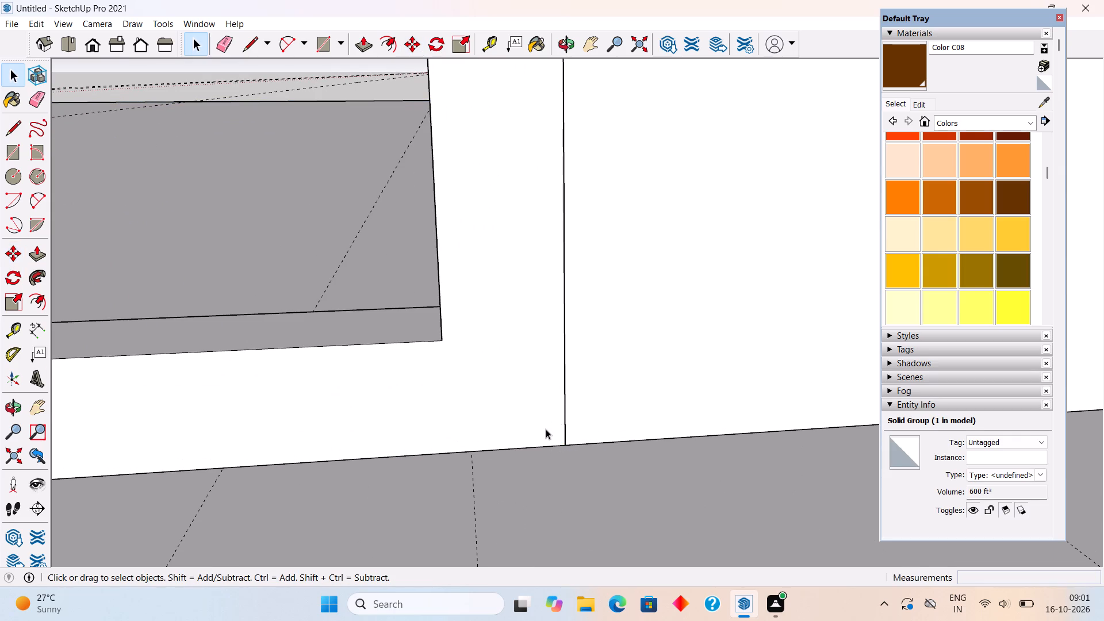
Move the door frame group 2" back into the wall opening from its lower outer corner.
left_click(545, 426)
key("m")
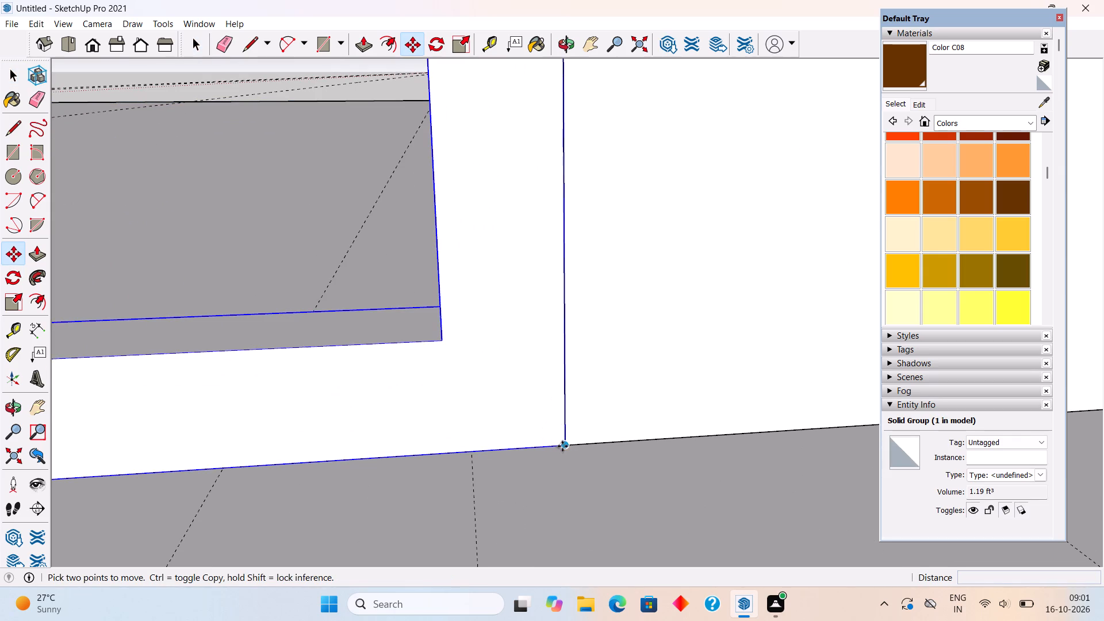
left_click(562, 446)
scroll(550, 425, "up", 7)
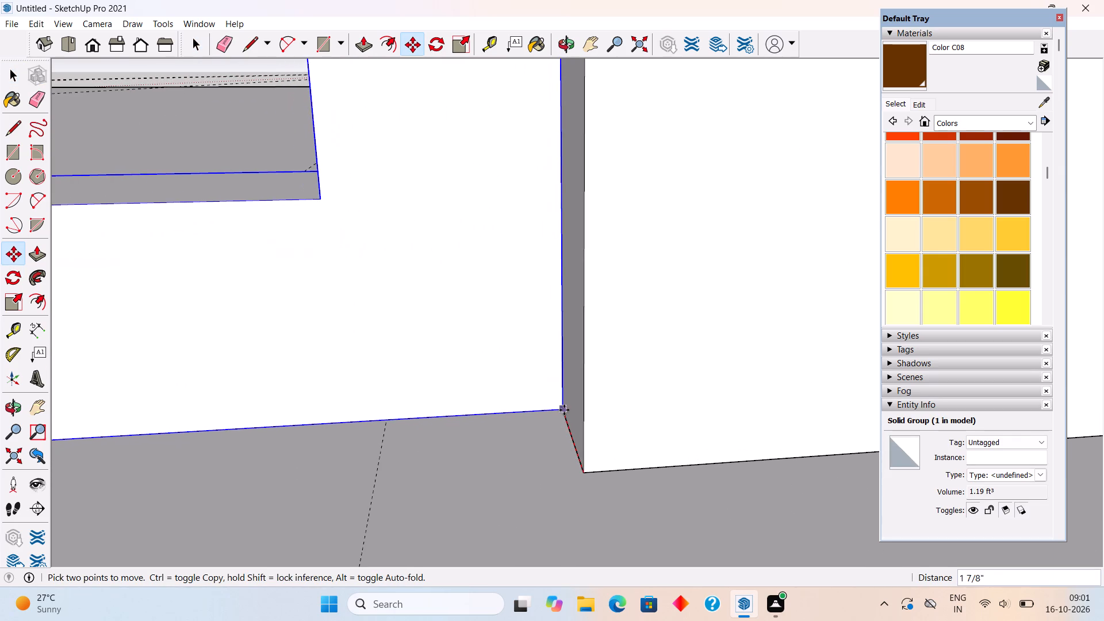
type("2\"")
key("Return")
key("space")
scroll(563, 432, "down", 5)
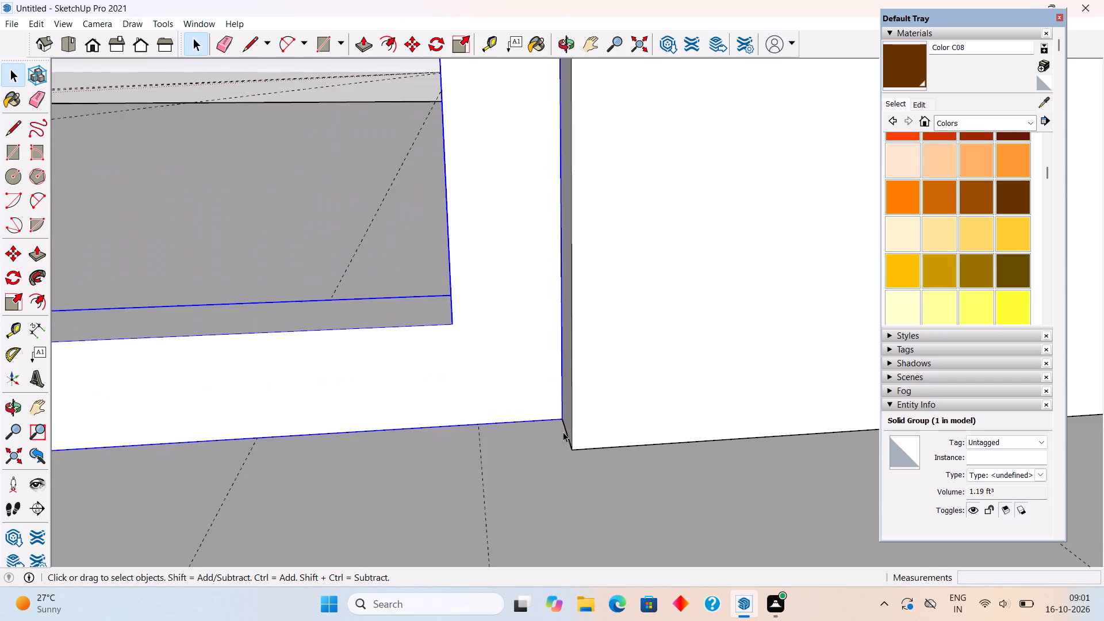
scroll(563, 432, "down", 20)
scroll(563, 432, "down", 9)
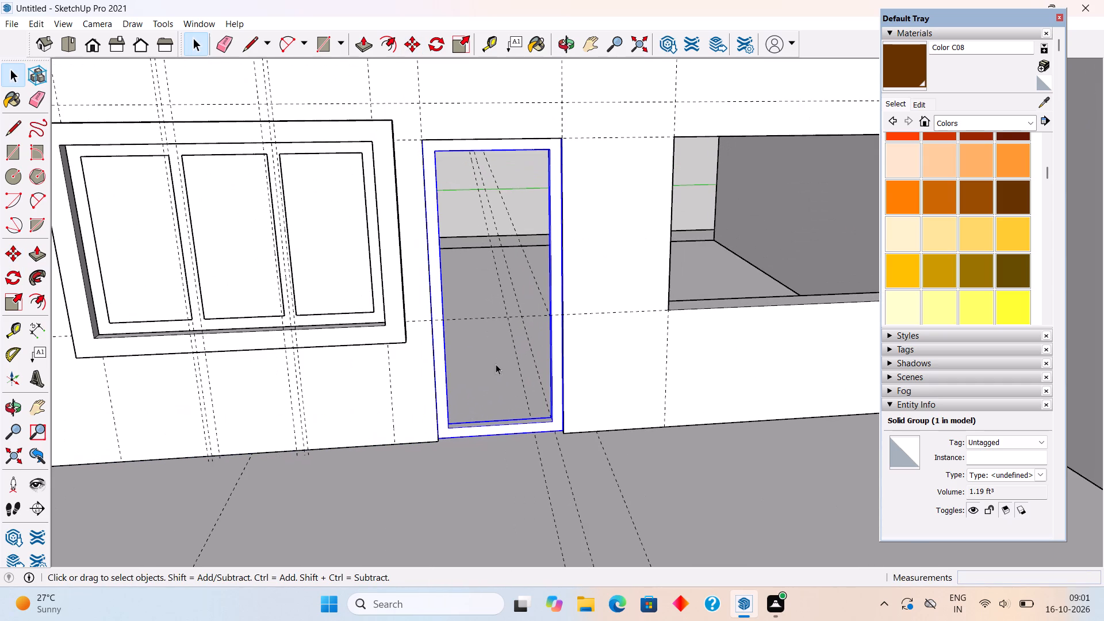
Draw a 6'6" by 2'6" rectangle inside the door frame and Push/Pull it 2" outward as a door panel.
left_click(505, 174)
key("r")
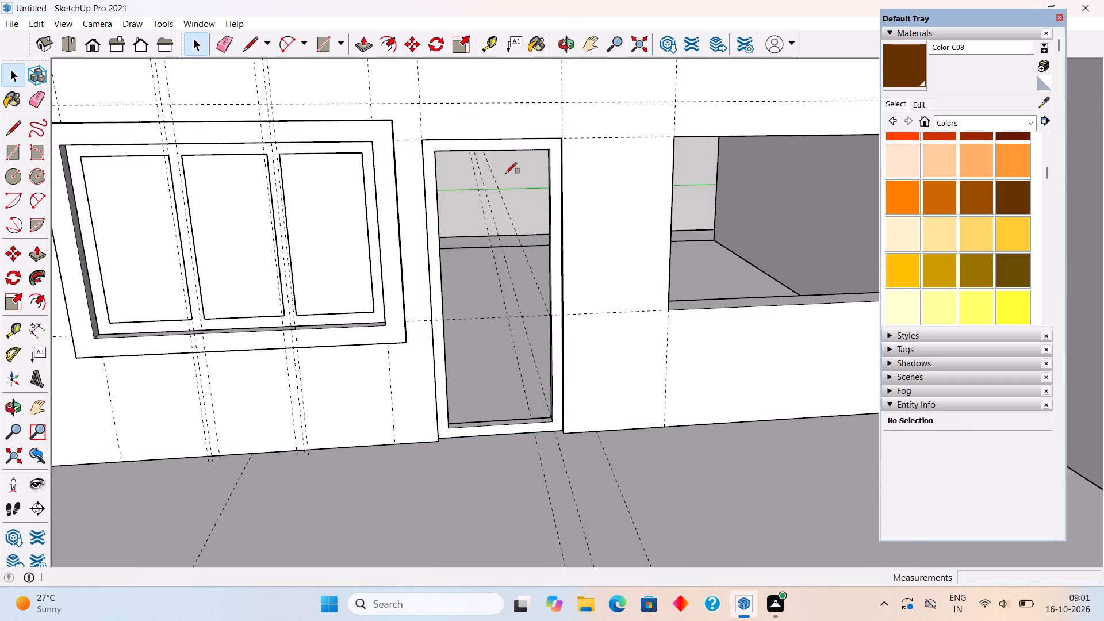
left_click(434, 158)
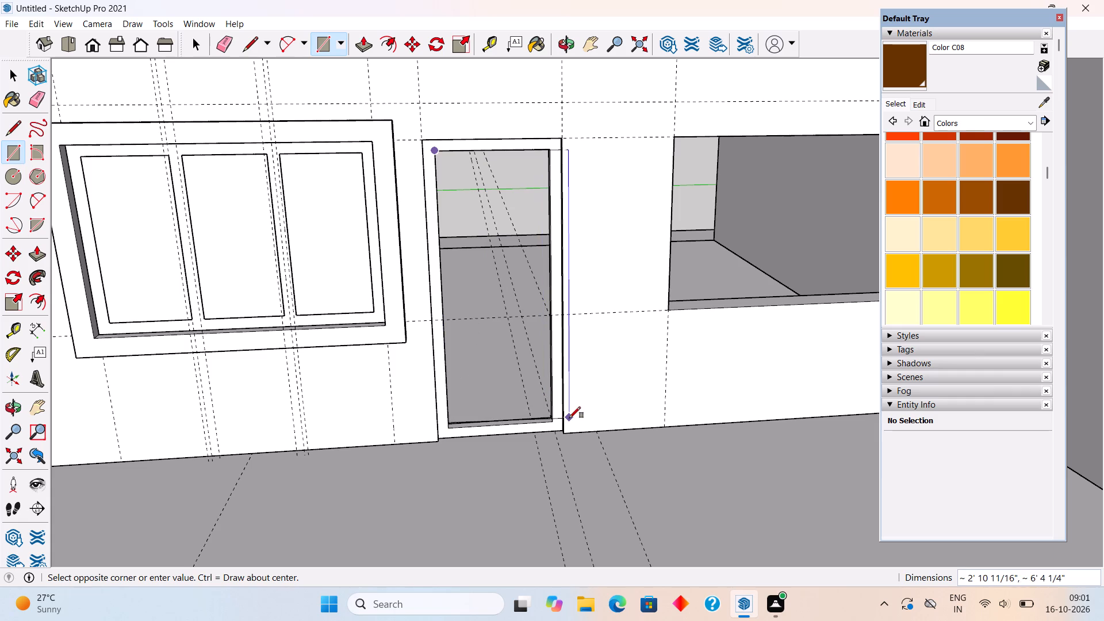
left_click(553, 421)
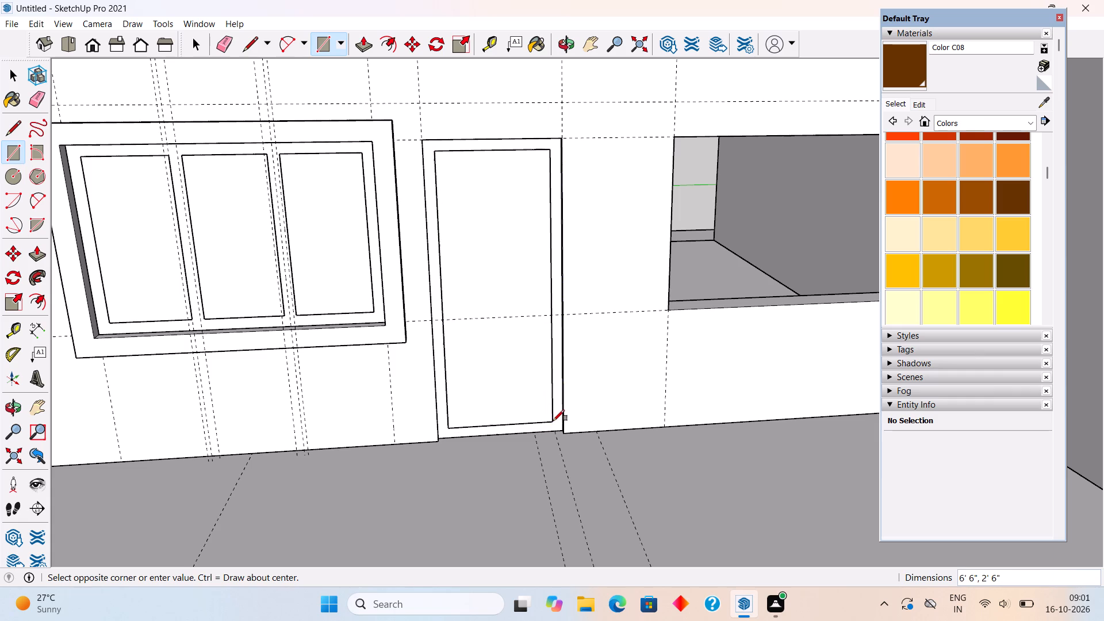
key("p")
left_click(550, 404)
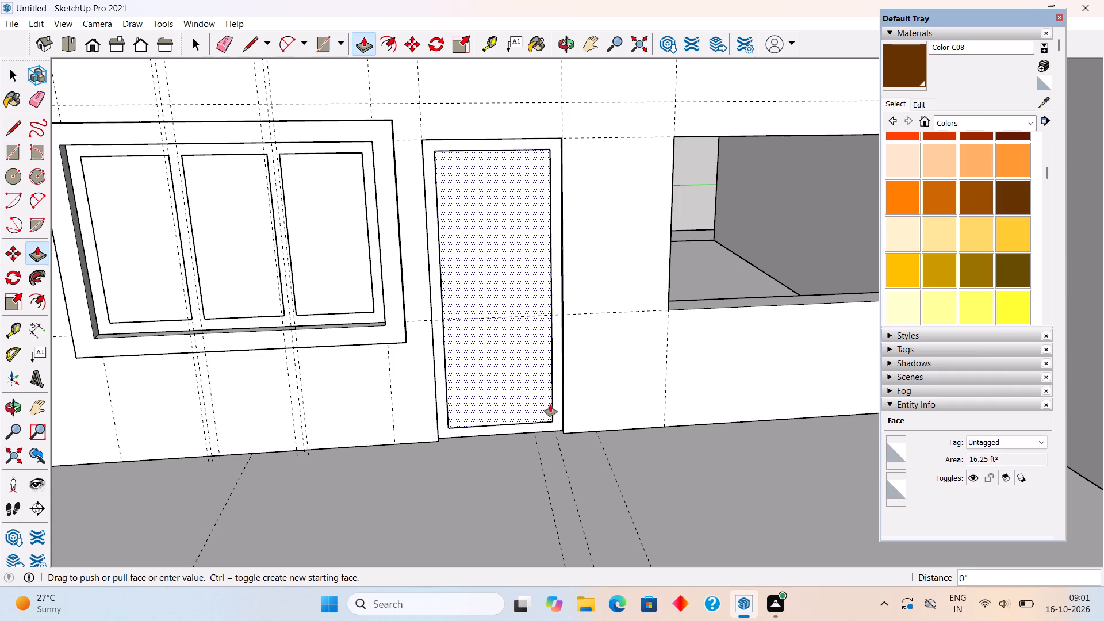
type("2\"")
key("Return")
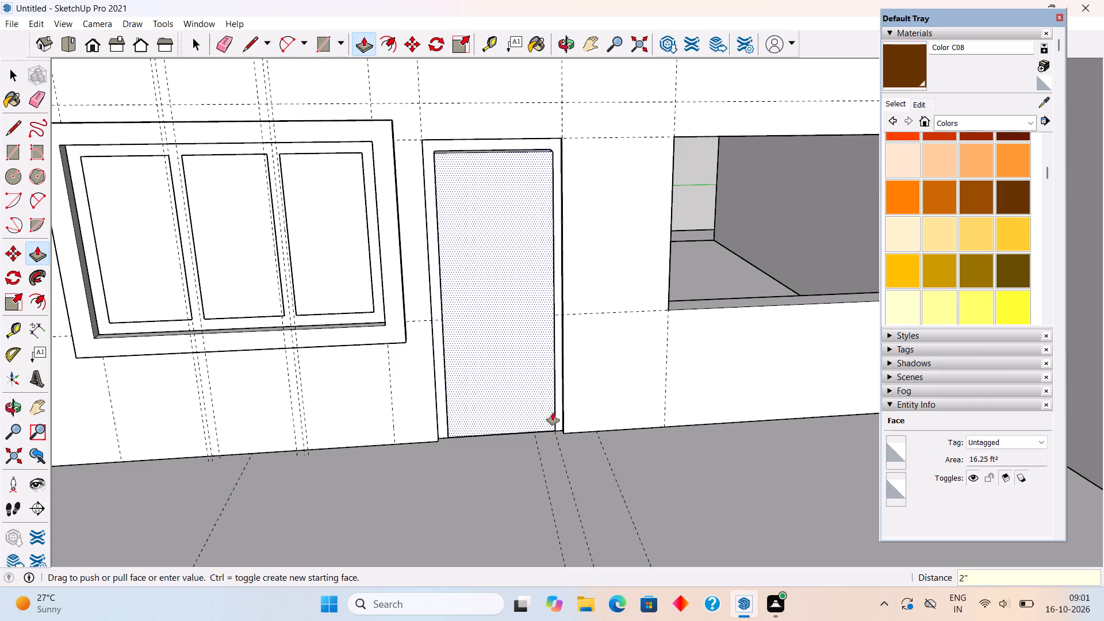
Make the extruded door panel into its own group.
key("space")
triple_click(525, 398)
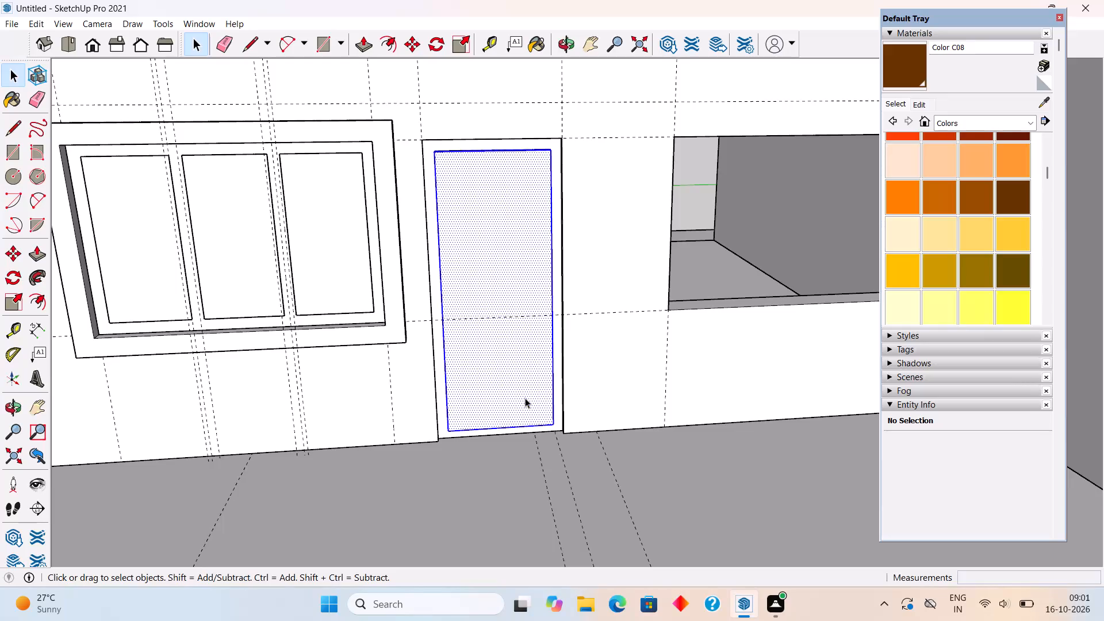
right_click(525, 398)
left_click(551, 299)
Move the door panel group back by its own thickness so its front sits flush with the door frame.
middle_click_drag(534, 386, 520, 340)
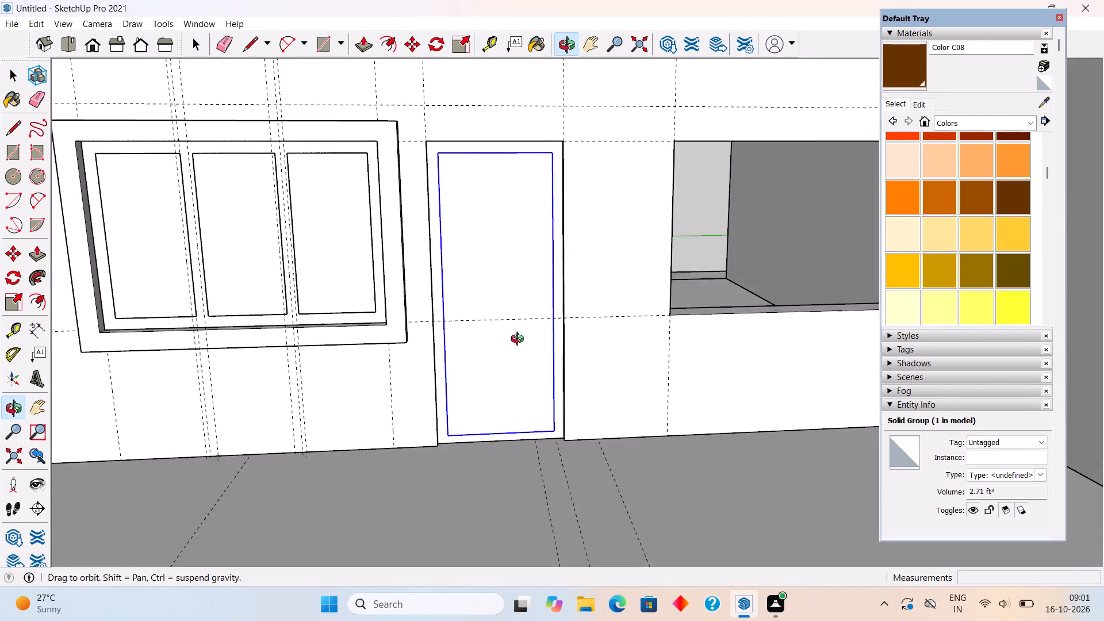
middle_click_drag(520, 340, 491, 280)
scroll(509, 442, "up", 9)
middle_click_drag(614, 436, 511, 443)
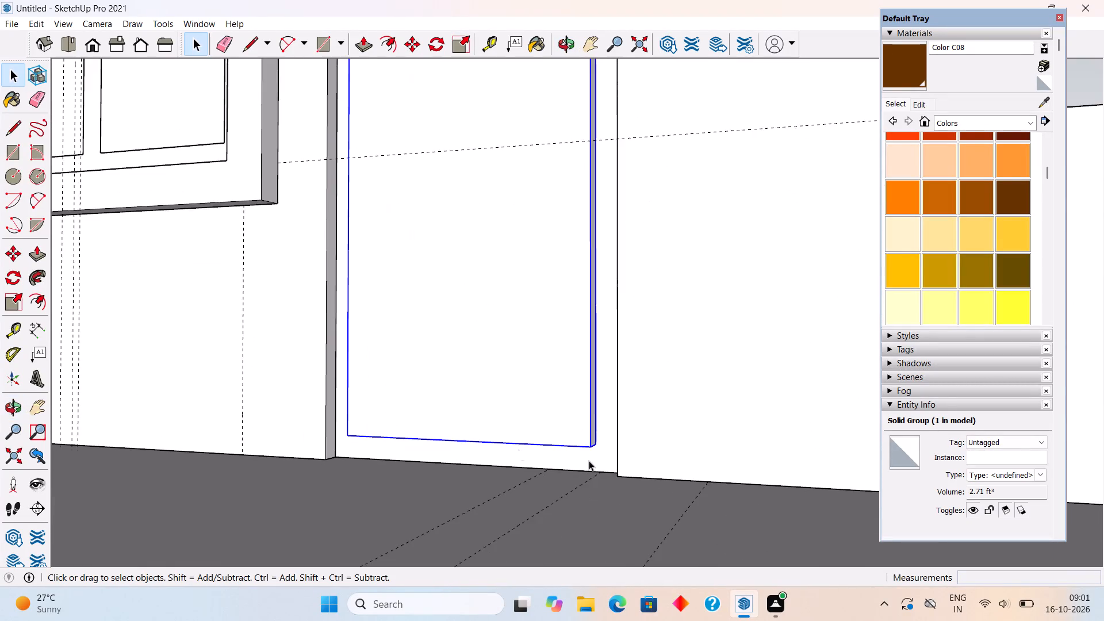
scroll(589, 461, "up", 10)
key("m")
left_click(588, 434)
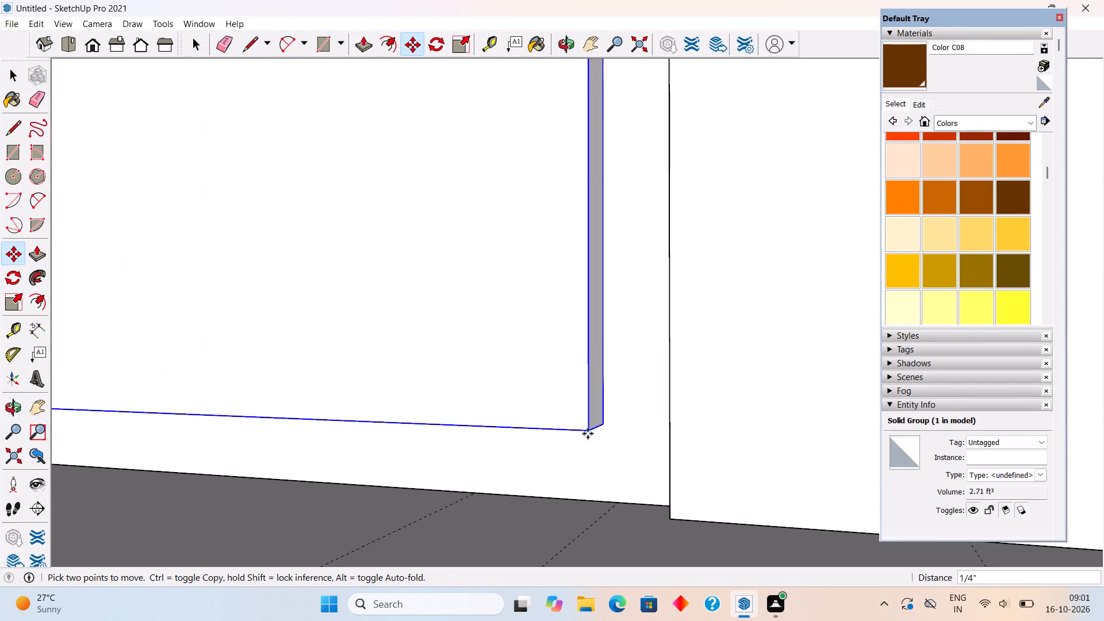
left_click(600, 424)
key("space")
scroll(600, 424, "down", 6)
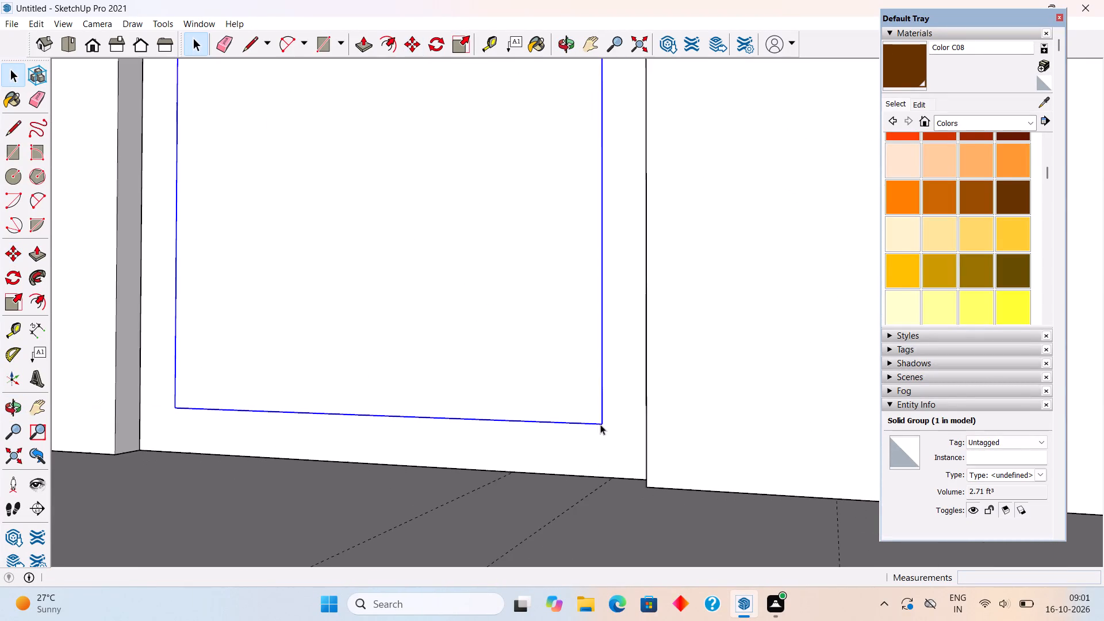
scroll(600, 424, "down", 20)
scroll(600, 424, "down", 2)
left_click(733, 312)
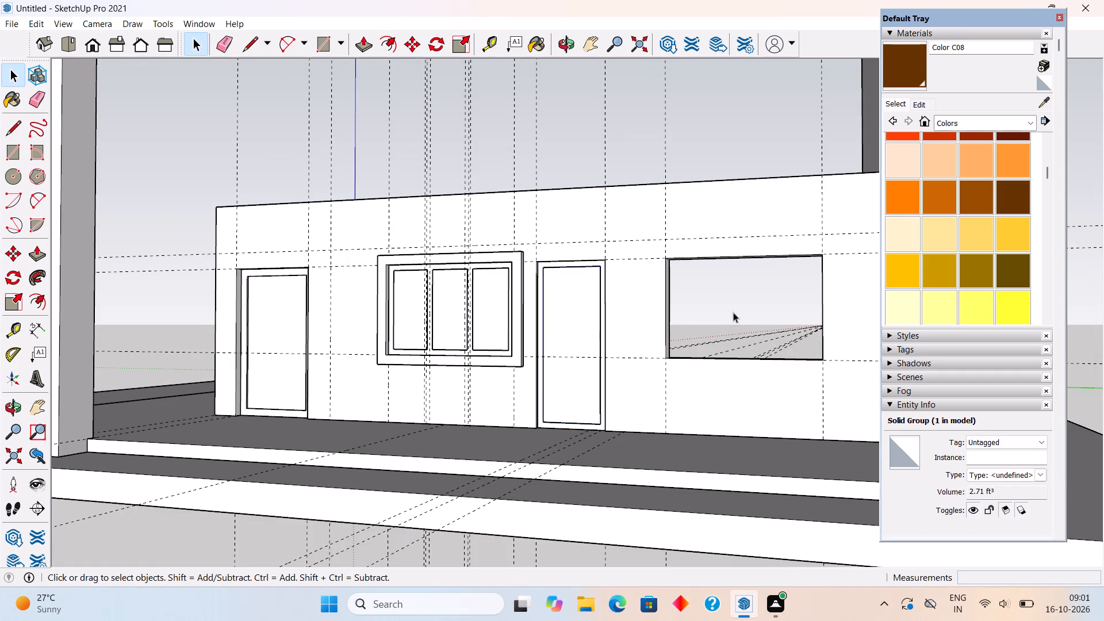
Draw a 4' by 6' rectangle filling the open window opening at the far end of the wall.
middle_click_drag(554, 352, 677, 393)
scroll(685, 390, "down", 4)
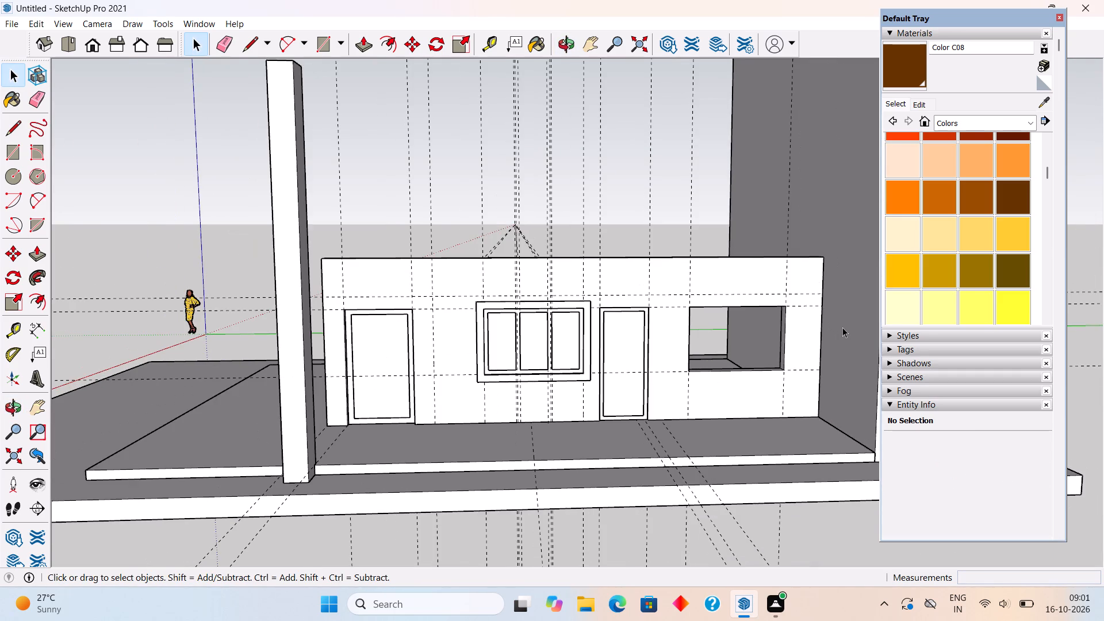
scroll(845, 323, "up", 9)
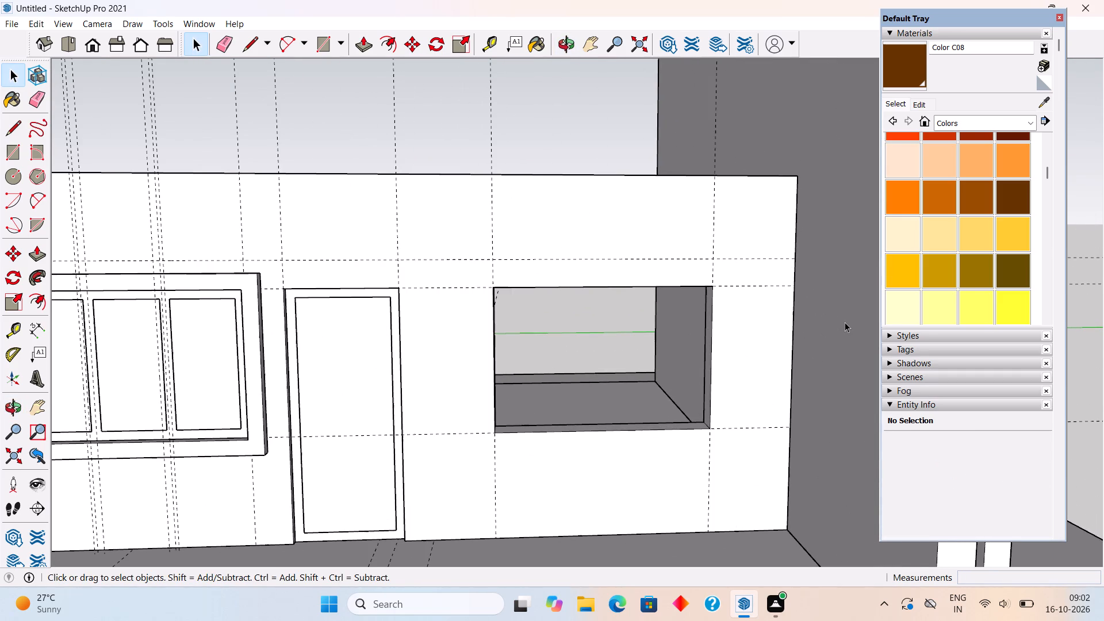
key("t")
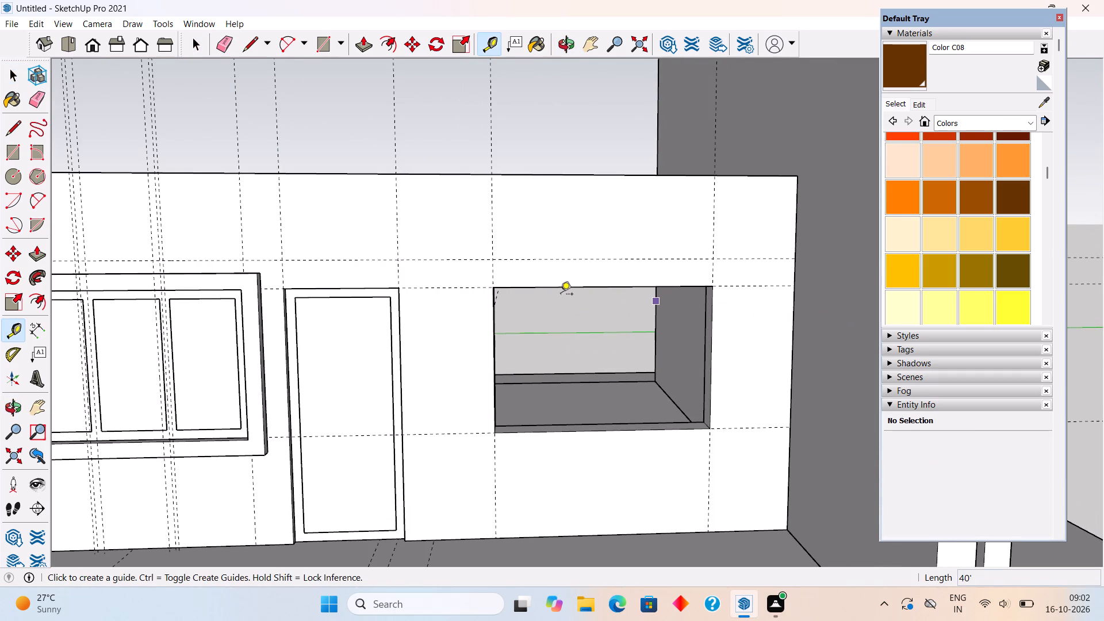
key("r")
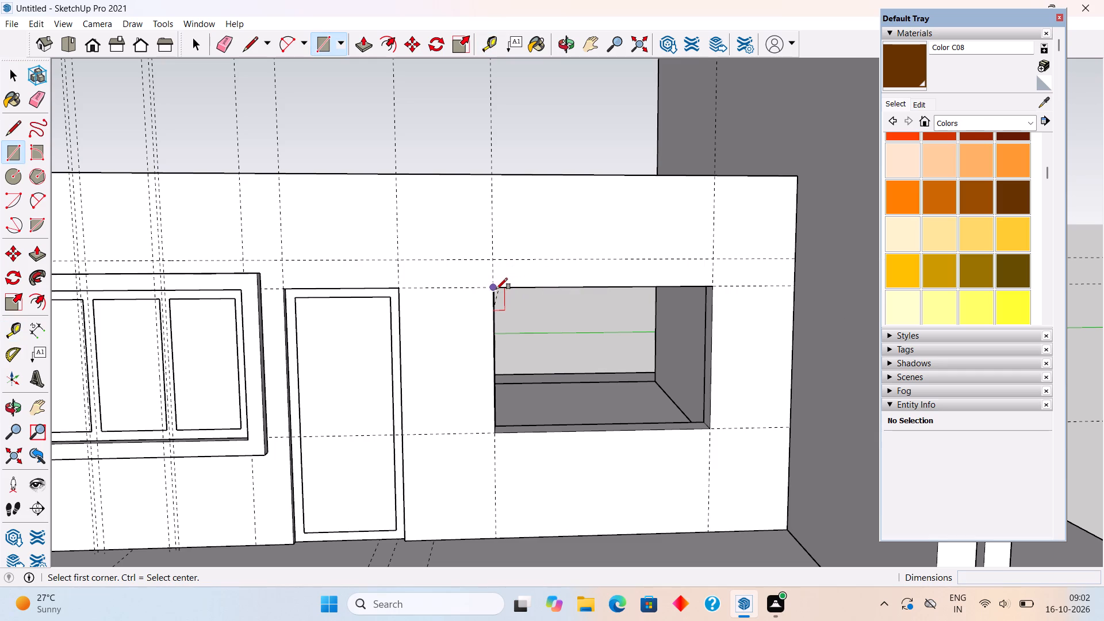
left_click(496, 289)
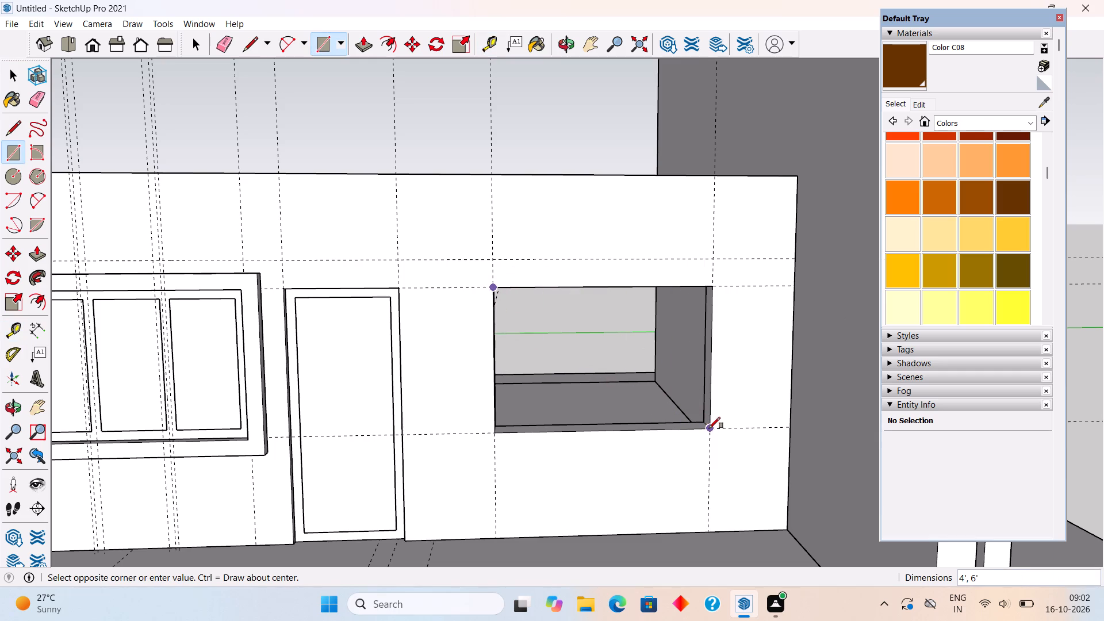
left_click(709, 428)
Offset the window rectangle's outline 5" outward to form a frame border.
key("f")
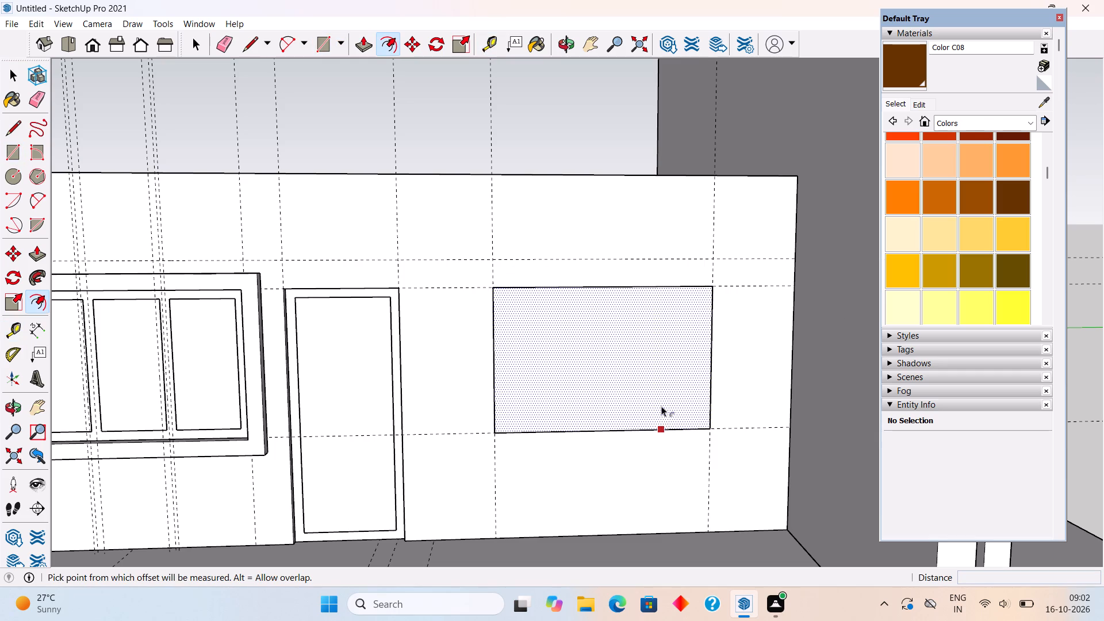
left_click(660, 424)
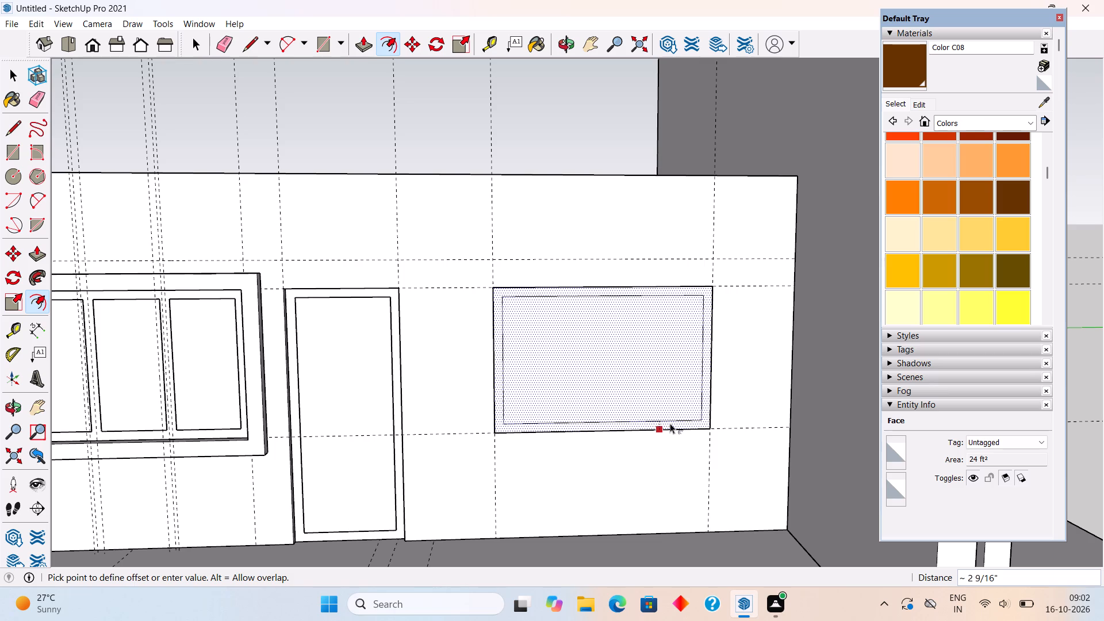
type("5\"")
key("Return")
key("space")
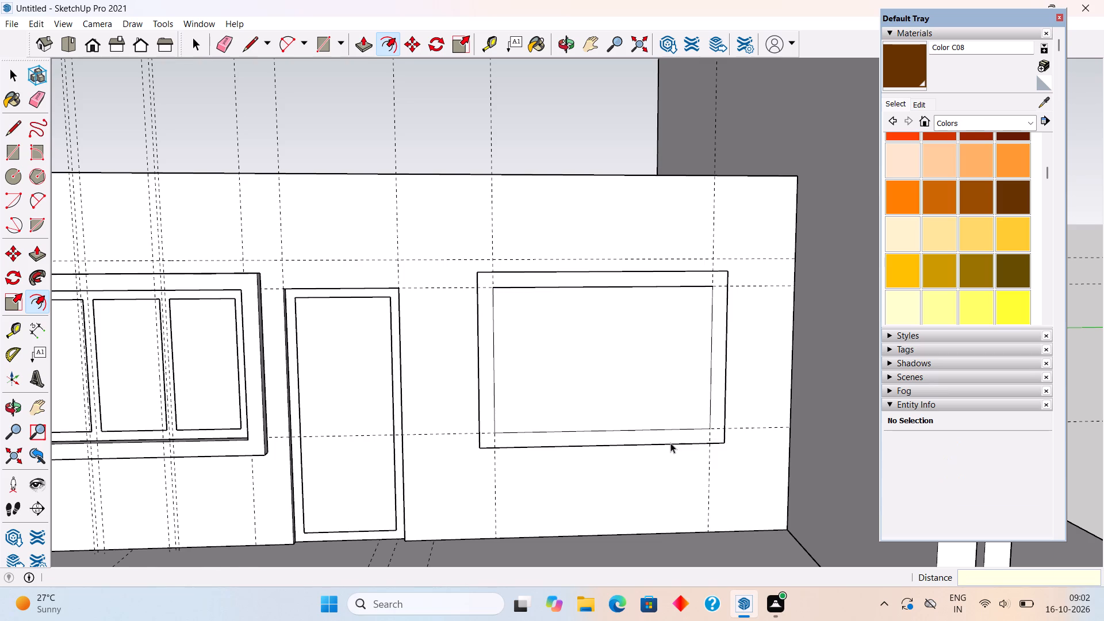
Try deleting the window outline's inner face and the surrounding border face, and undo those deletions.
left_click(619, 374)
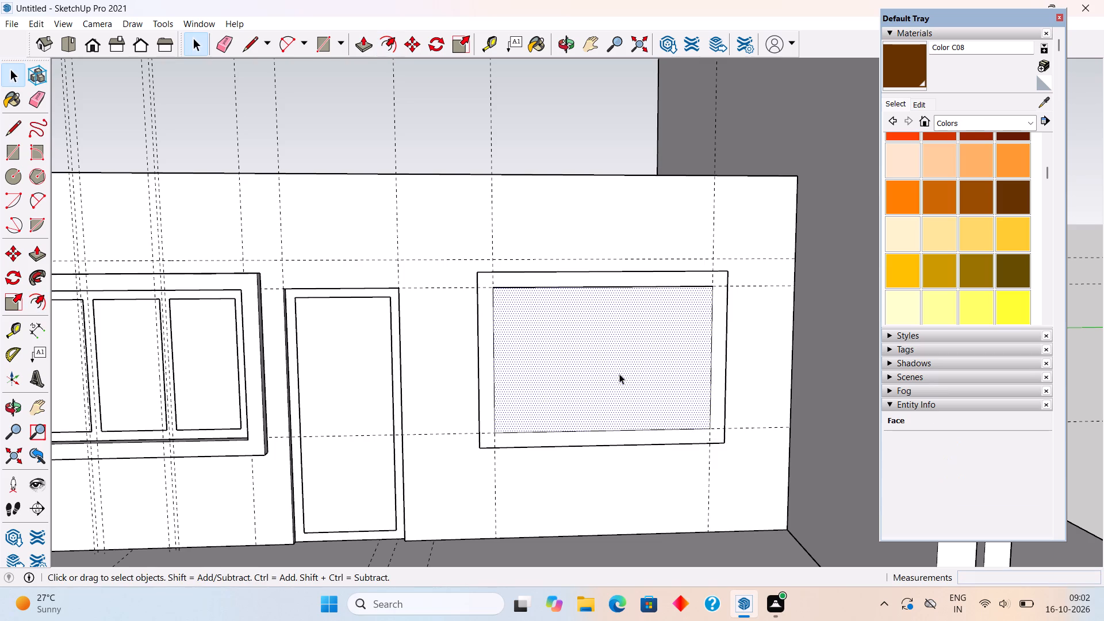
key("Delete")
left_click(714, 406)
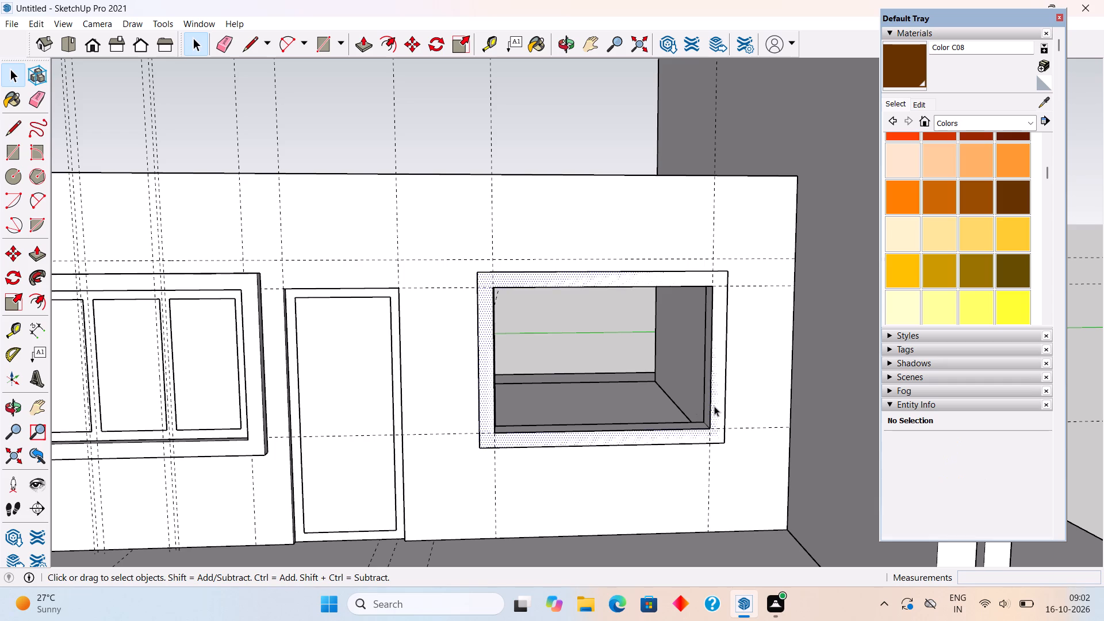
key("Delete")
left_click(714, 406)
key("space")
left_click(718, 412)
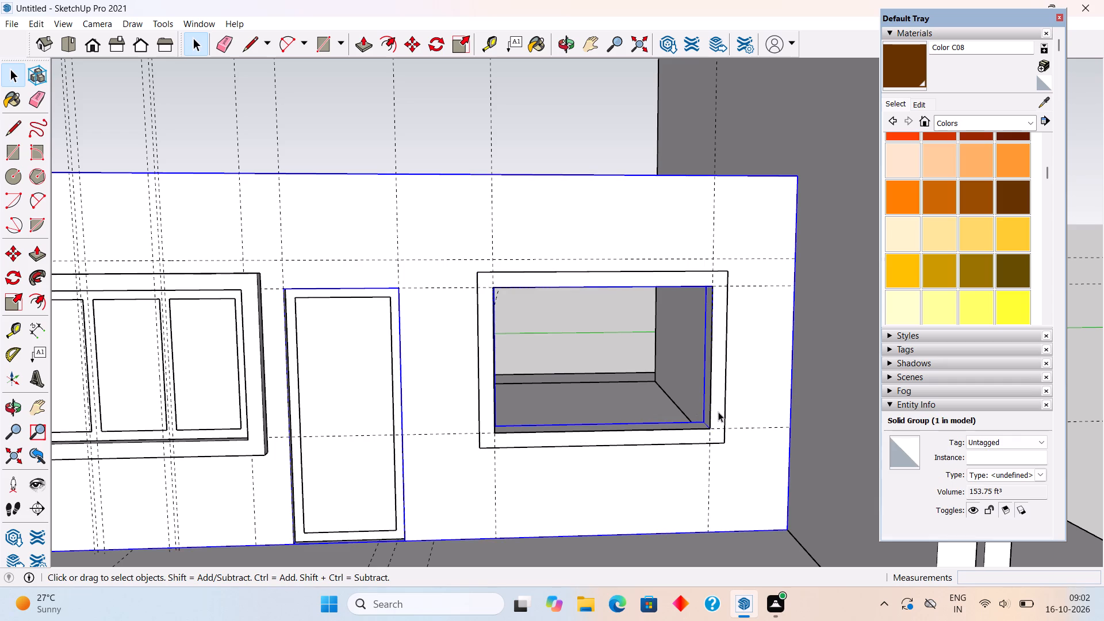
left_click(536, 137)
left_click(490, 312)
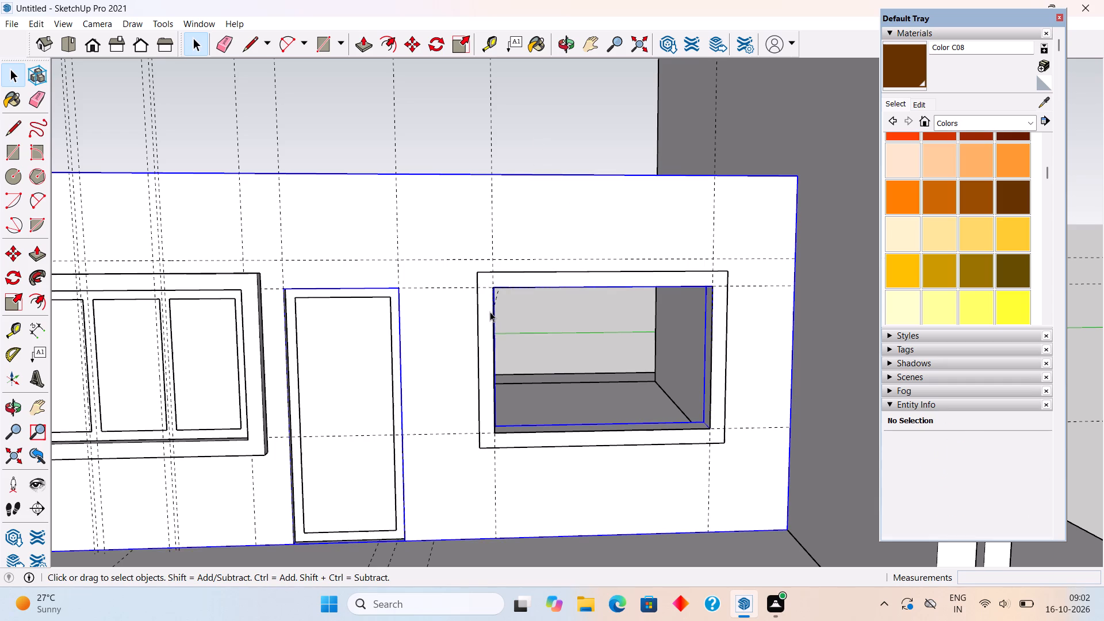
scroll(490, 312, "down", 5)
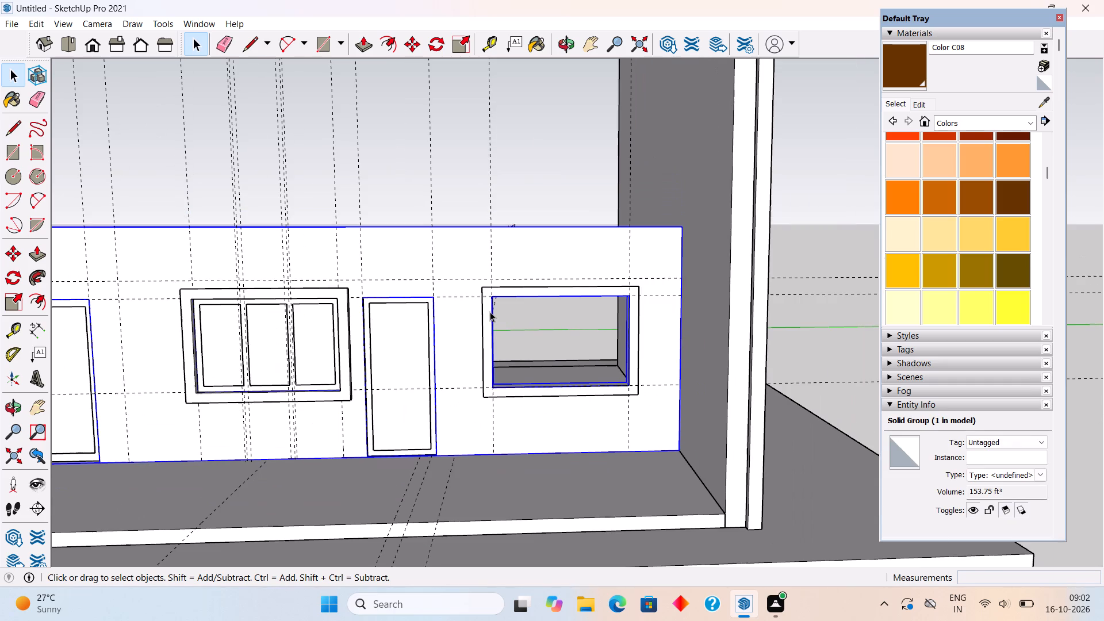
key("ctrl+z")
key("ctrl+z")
Delete the face filling the window opening, keeping the border face around it.
left_click(471, 162)
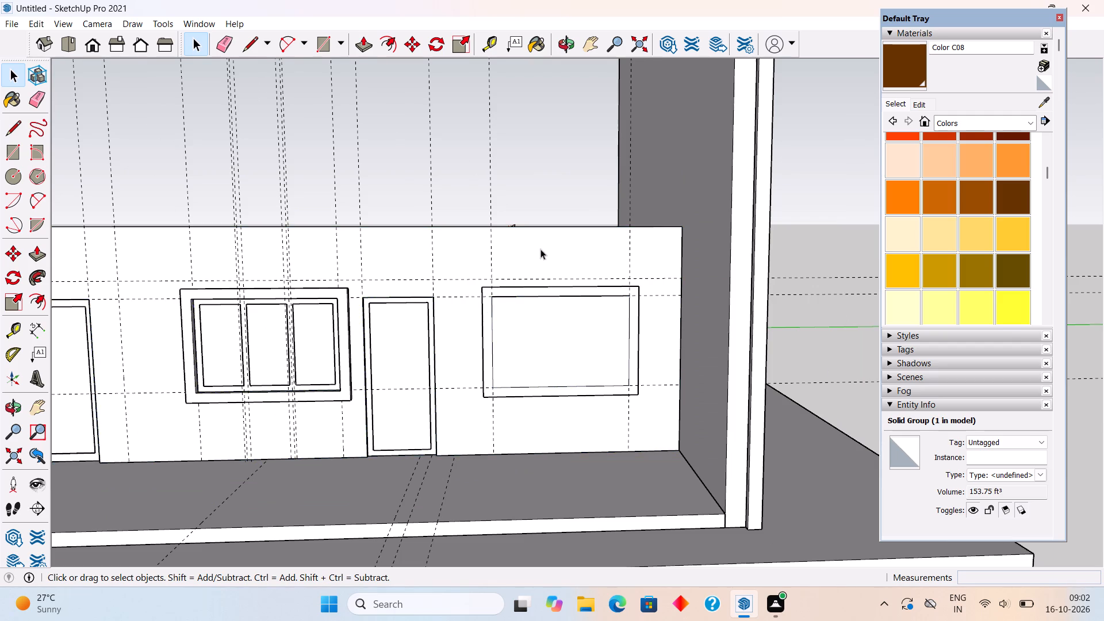
scroll(554, 328, "up", 5)
left_click(554, 328)
key("Delete")
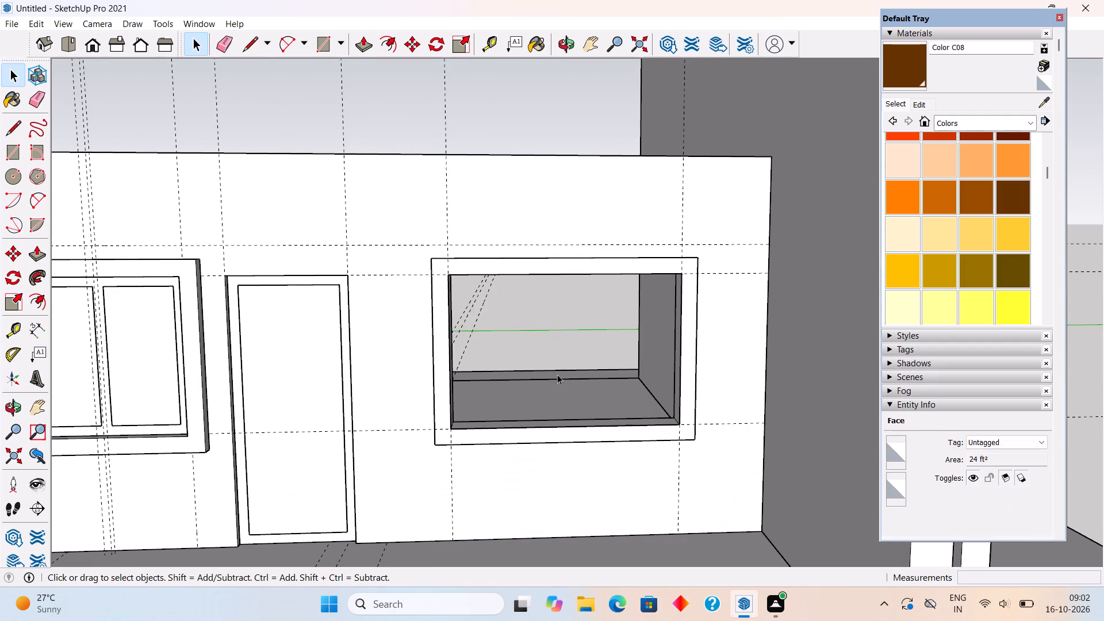
Push/Pull the window border face 3" outward from the wall.
left_click(557, 430)
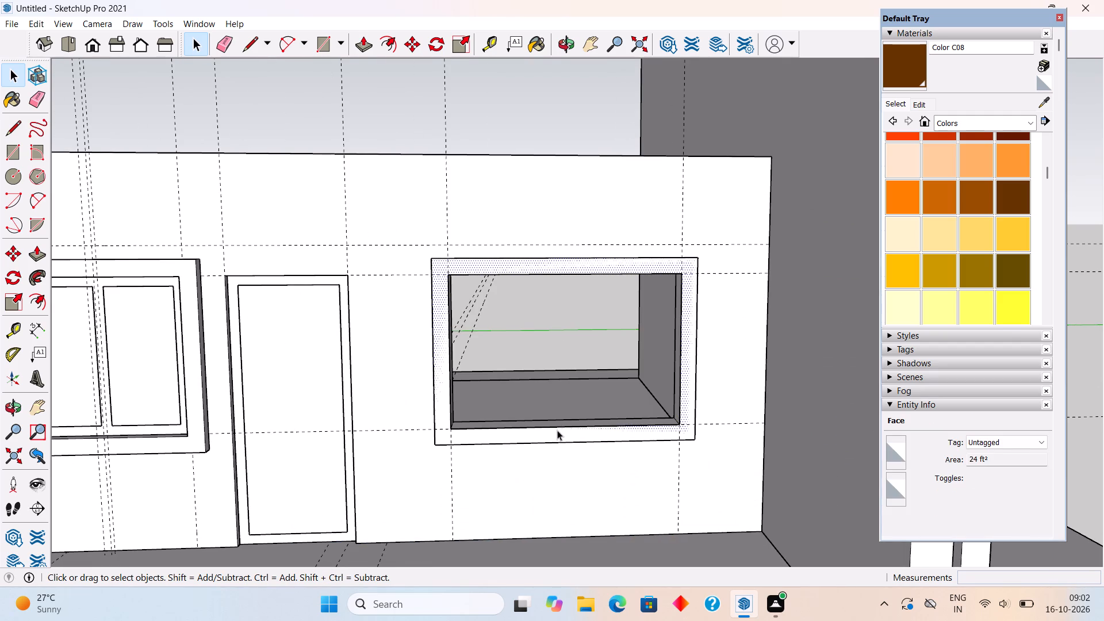
key("p")
left_click(557, 430)
type("3\"")
key("Return")
key("space")
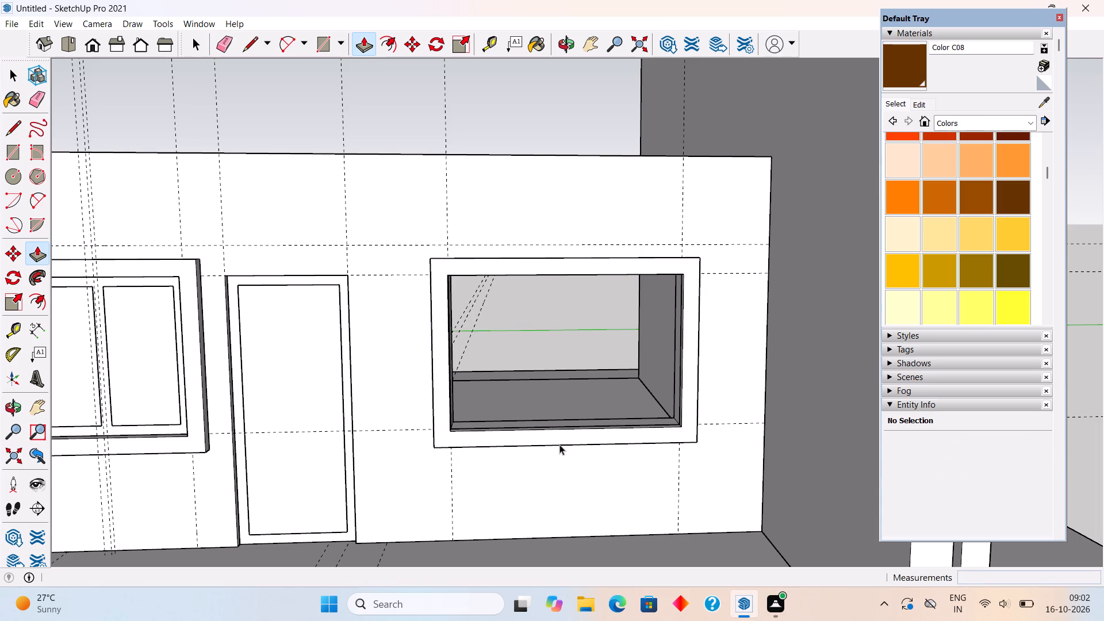
Make the whole extruded window frame into its own group.
left_click(559, 444)
double_click(559, 444)
right_click(559, 444)
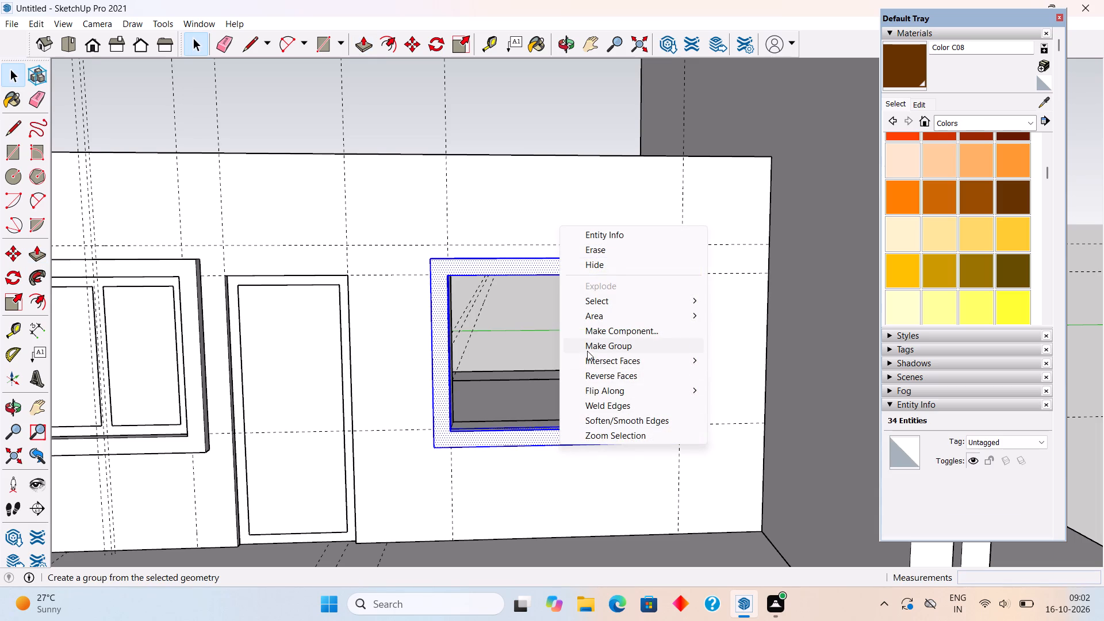
left_click(588, 346)
left_click(578, 338)
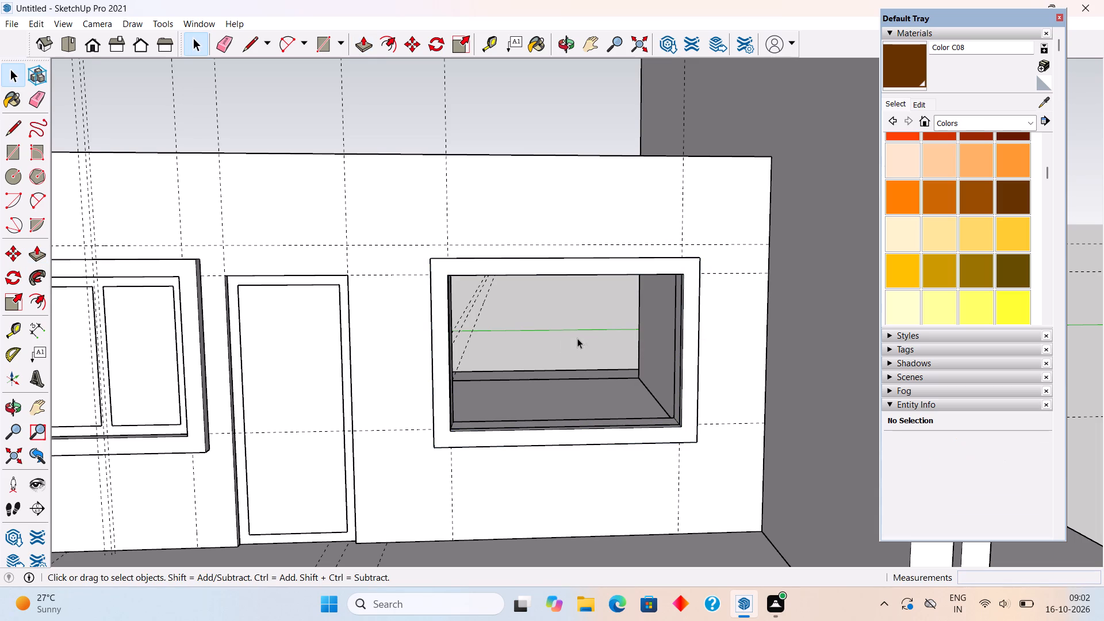
Draw a 4' by 6' rectangle filling the inside of the new window frame, corner to corner.
key("r")
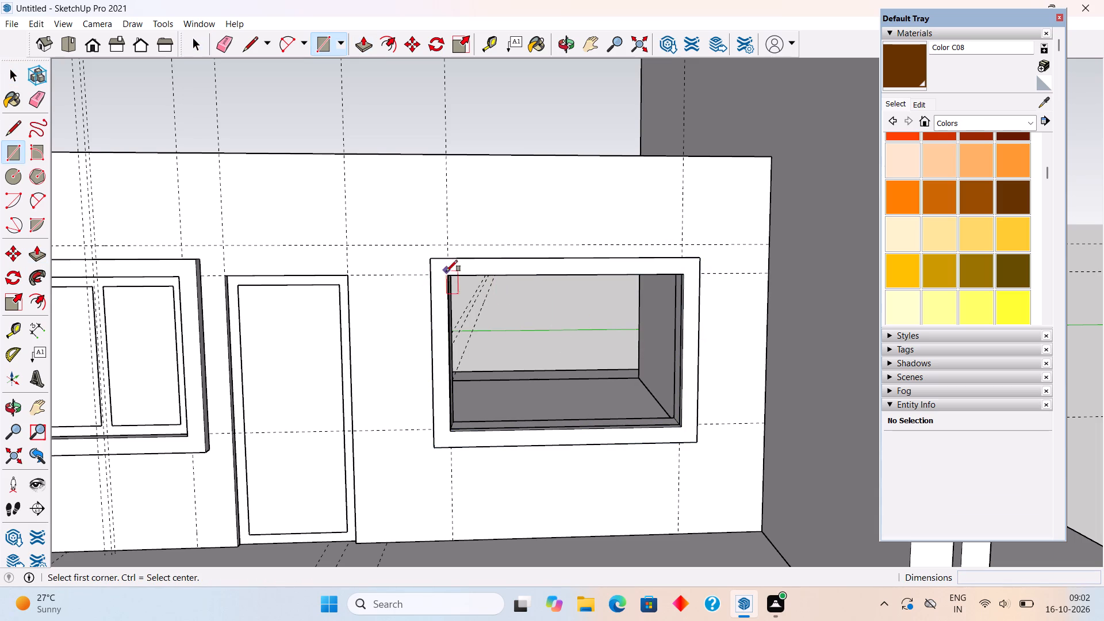
left_click(446, 275)
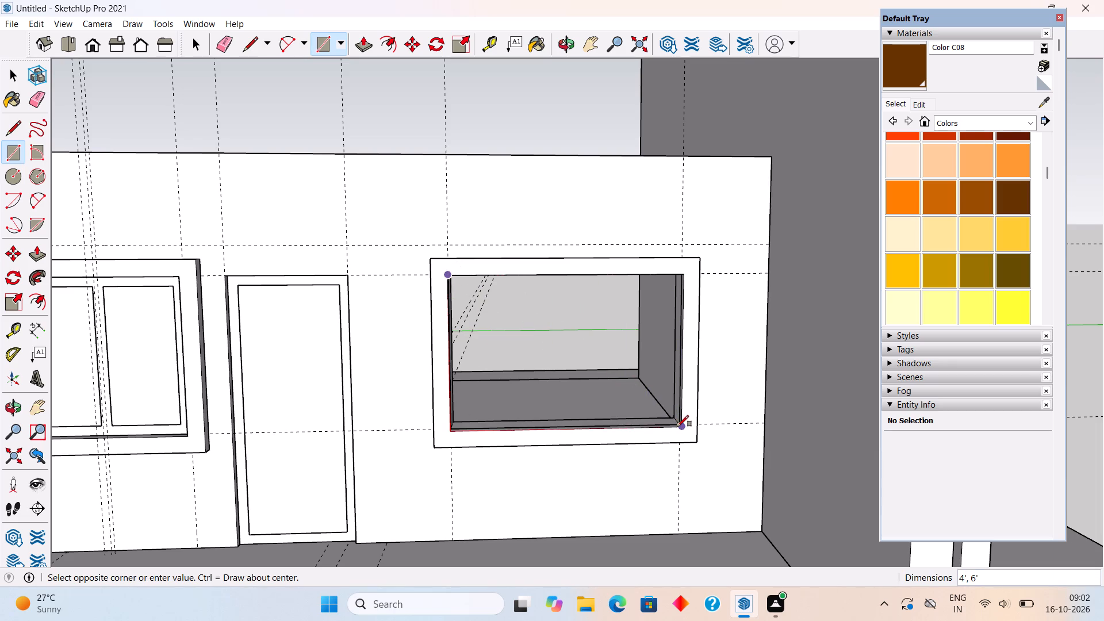
left_click(678, 427)
Place two vertical guides across the window rectangle at 2' spacing, starting from its door-side edge.
key("t")
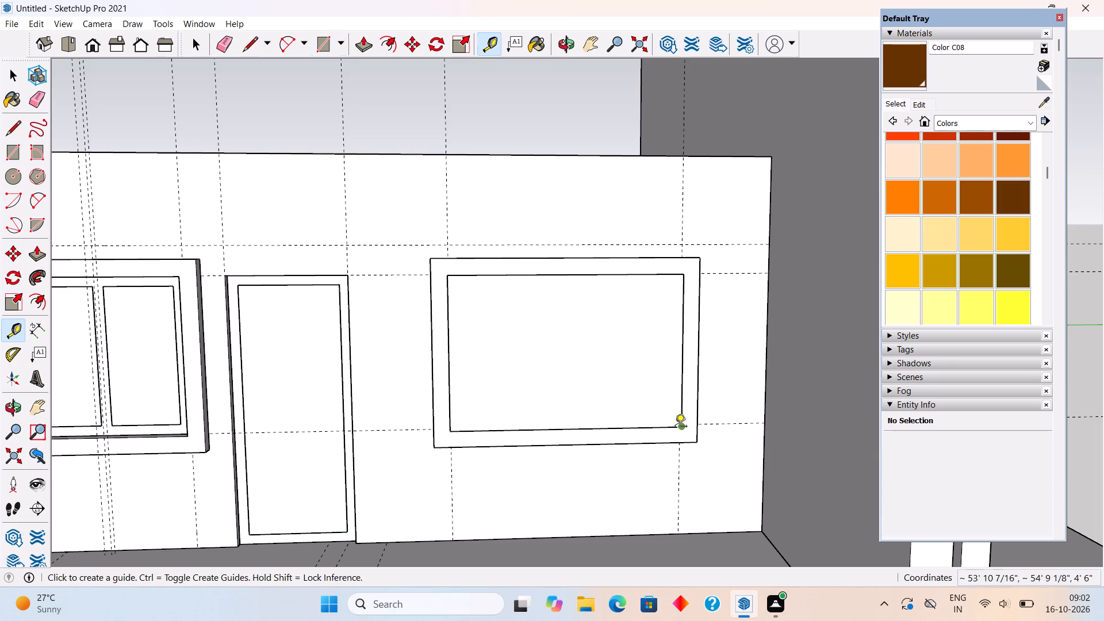
left_click(451, 365)
type("2'")
key("Return")
left_click(525, 377)
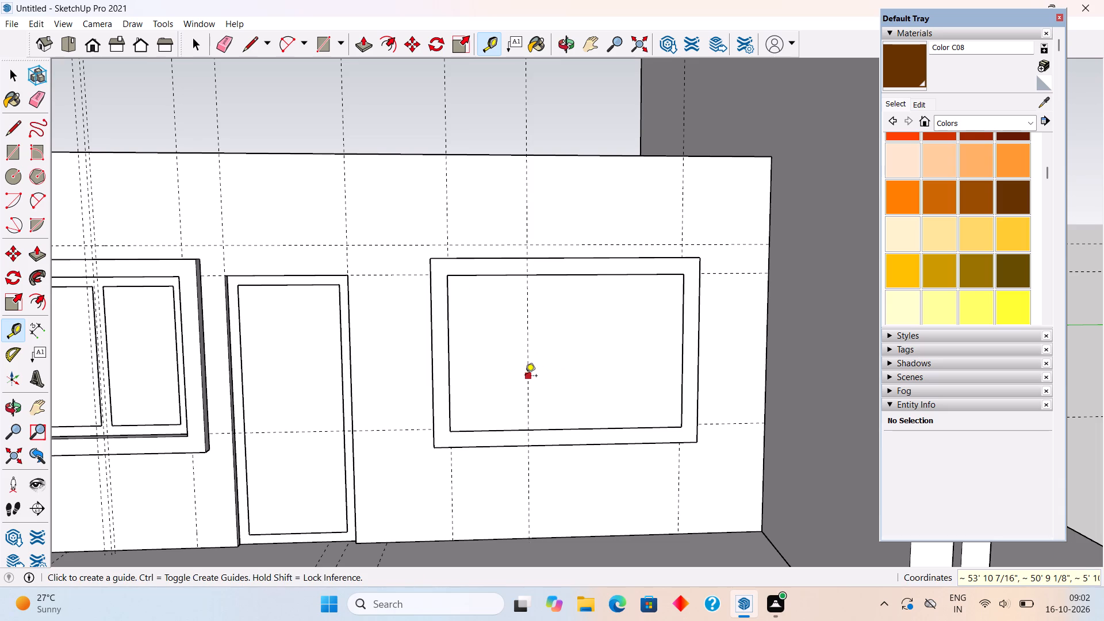
type("2'")
key("Return")
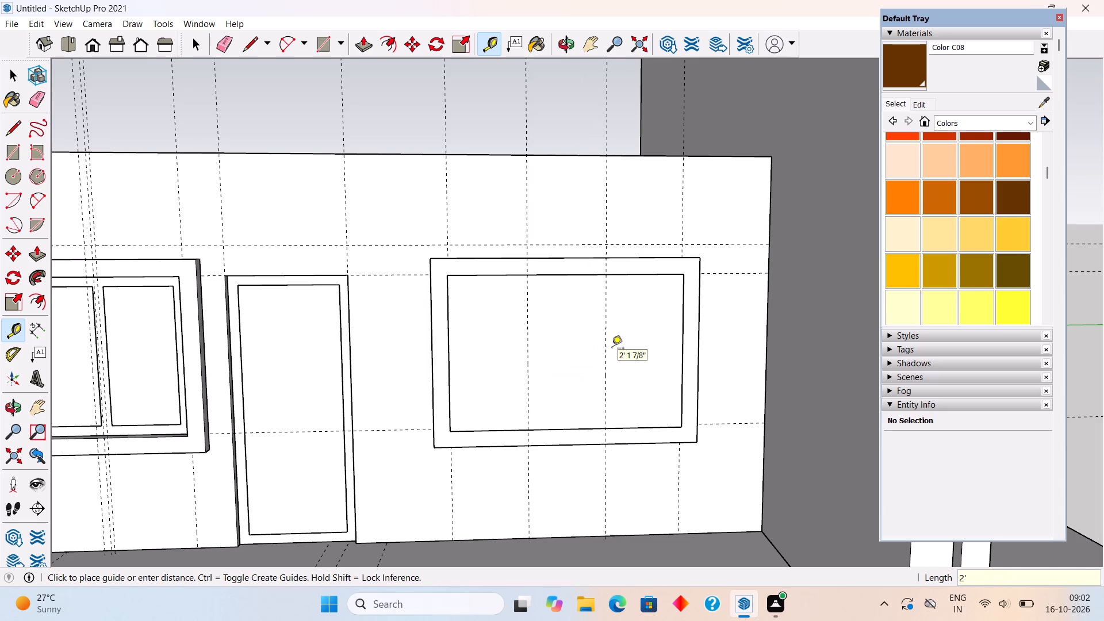
Offset the window rectangle's outline 3" inward.
key("f")
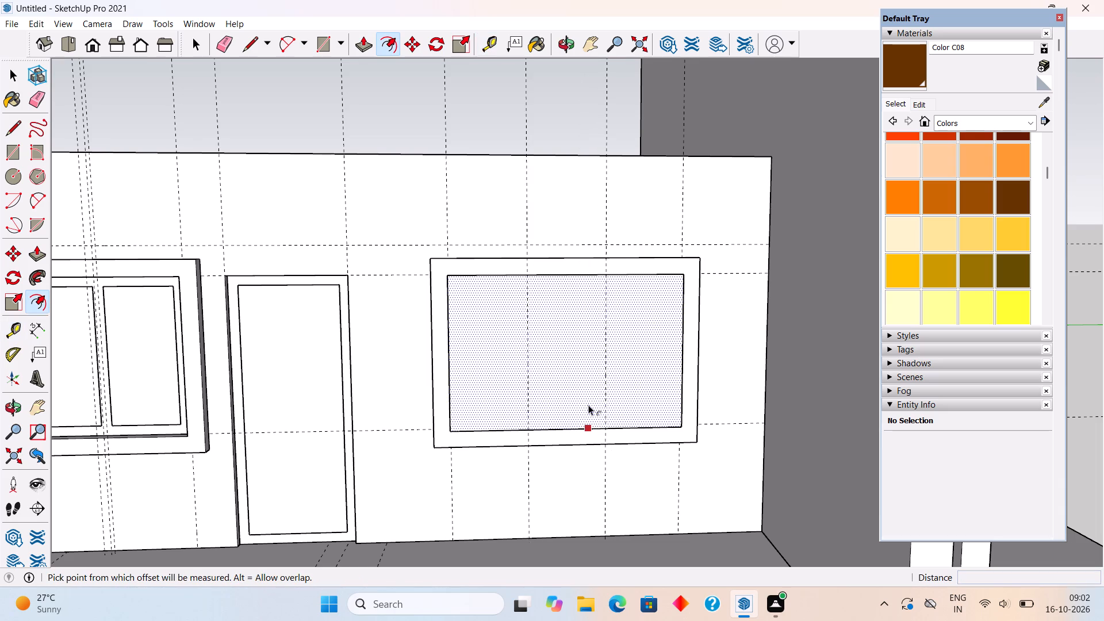
left_click(588, 405)
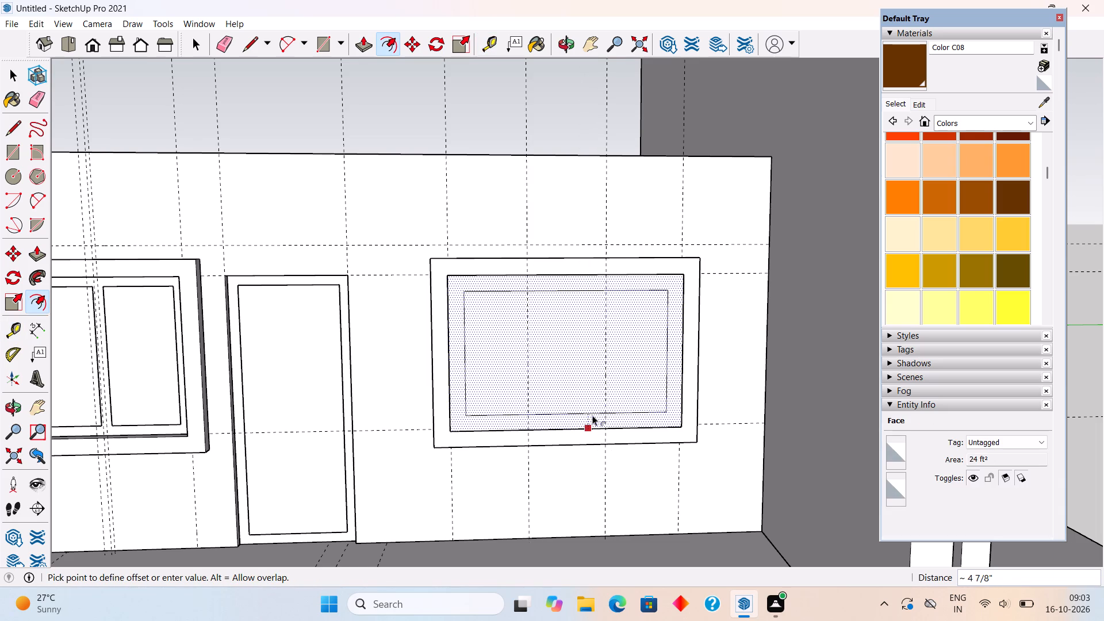
type("3\"")
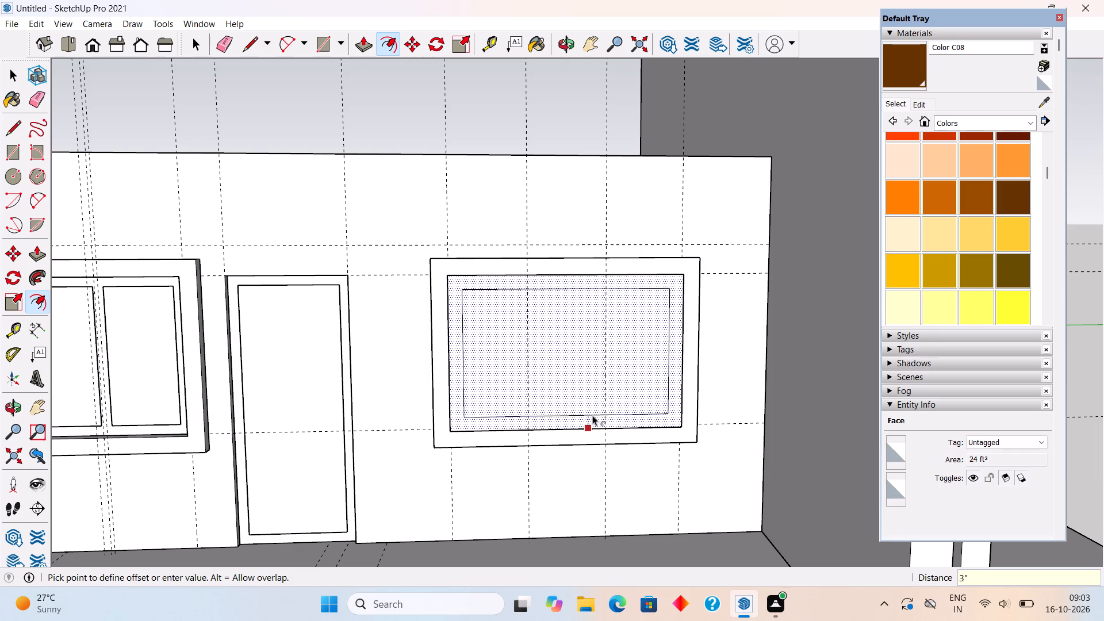
key("Return")
key("space")
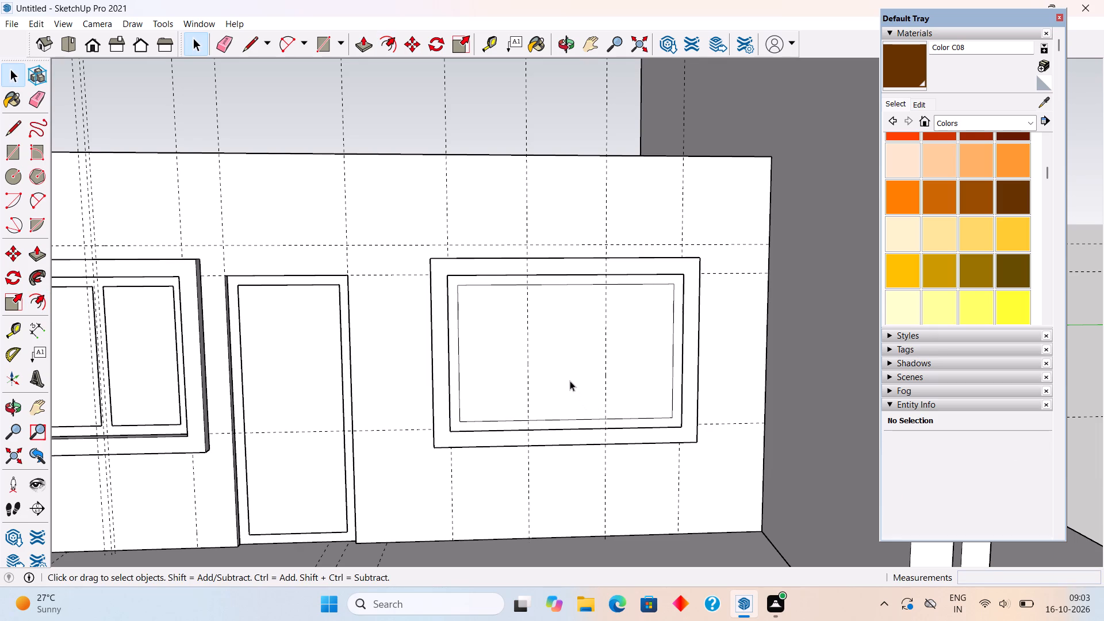
Add vertical guides beside the window's first divider guide, 2" away from the door and 1" toward the door.
key("t")
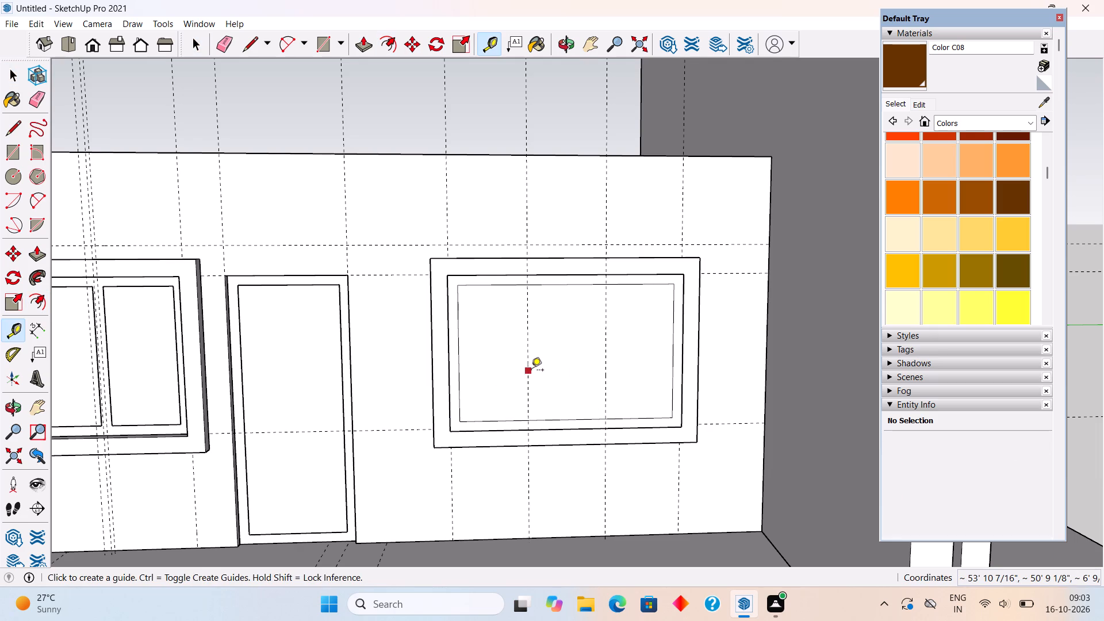
left_click(531, 371)
type("2'")
key("BackSpace")
key("shift+quotedbl")
key("Return")
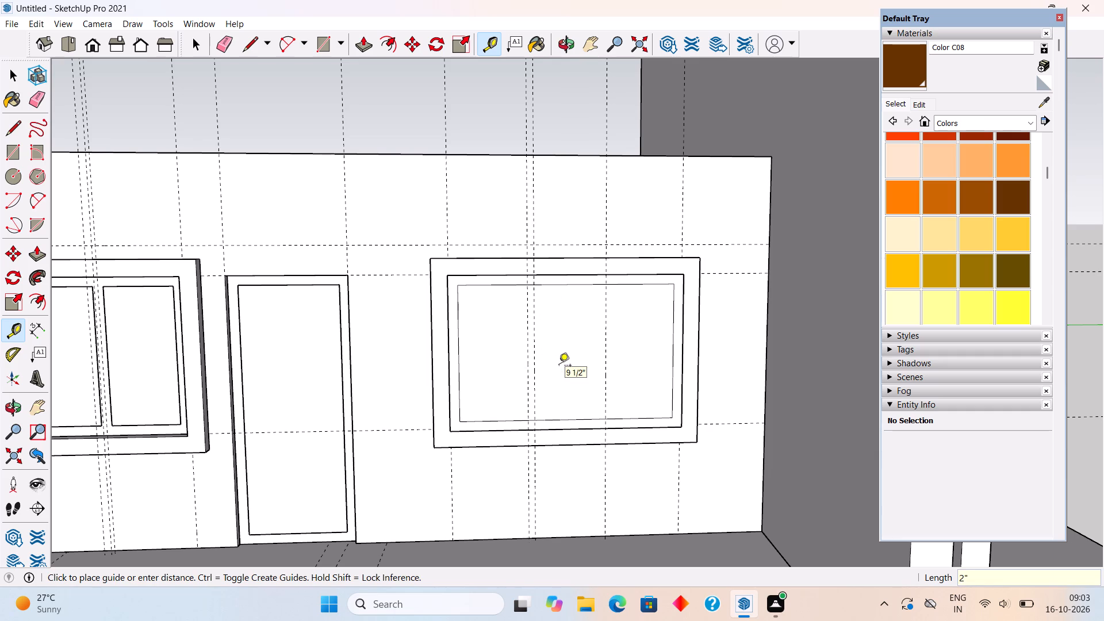
scroll(520, 360, "up", 4)
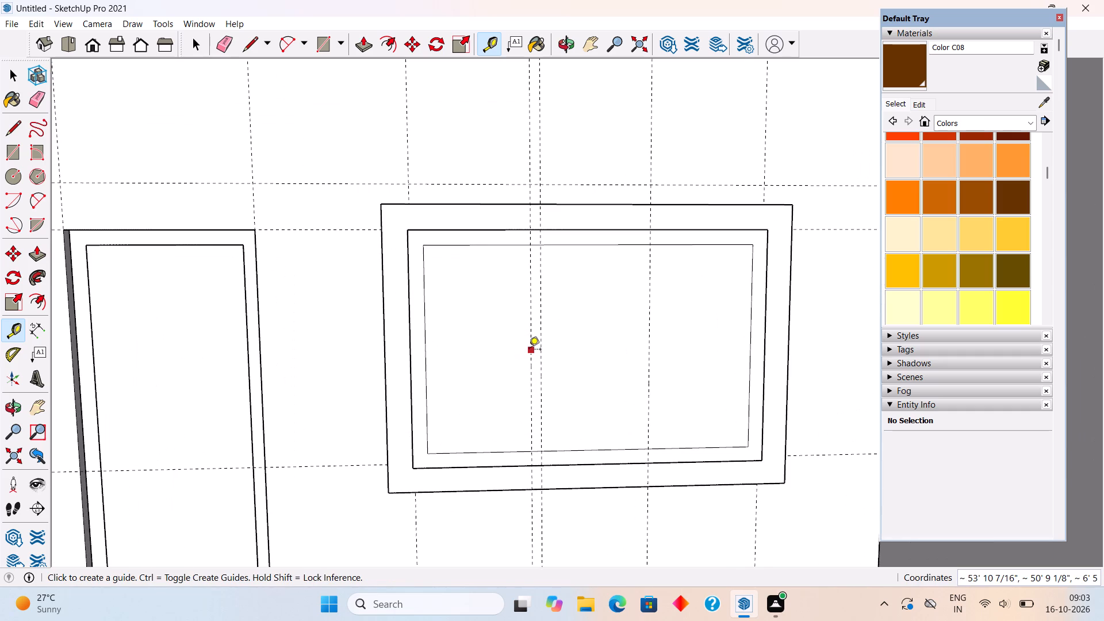
left_click(529, 350)
type("1\"")
key("Return")
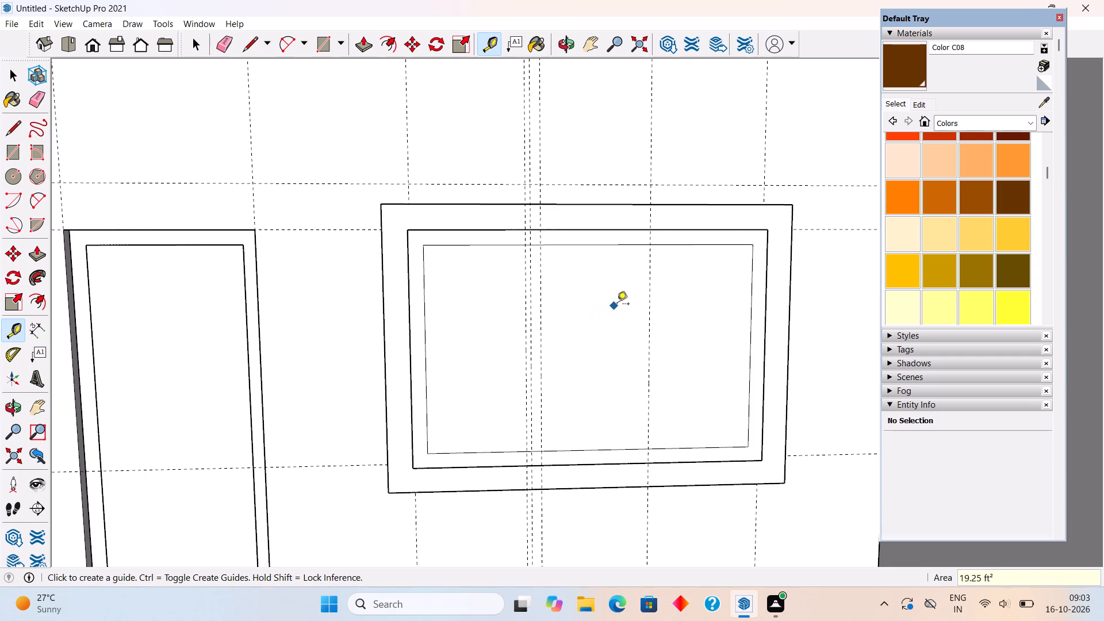
Add vertical guides beside the window's second divider guide, 2" away from the door and 1" toward the door.
left_click(650, 345)
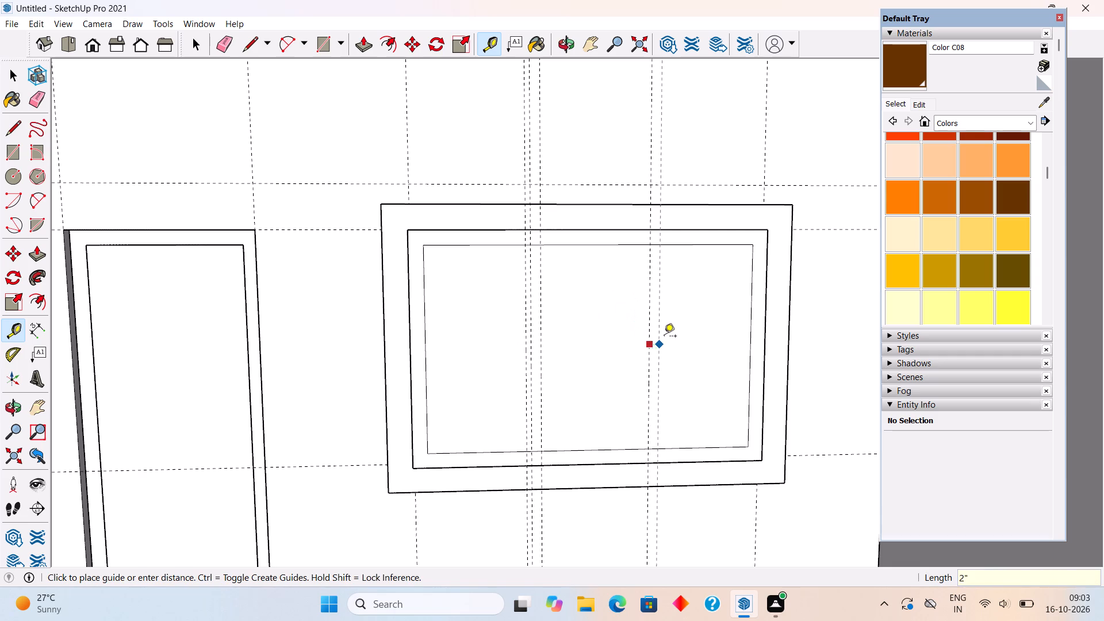
type("2\"")
key("Return")
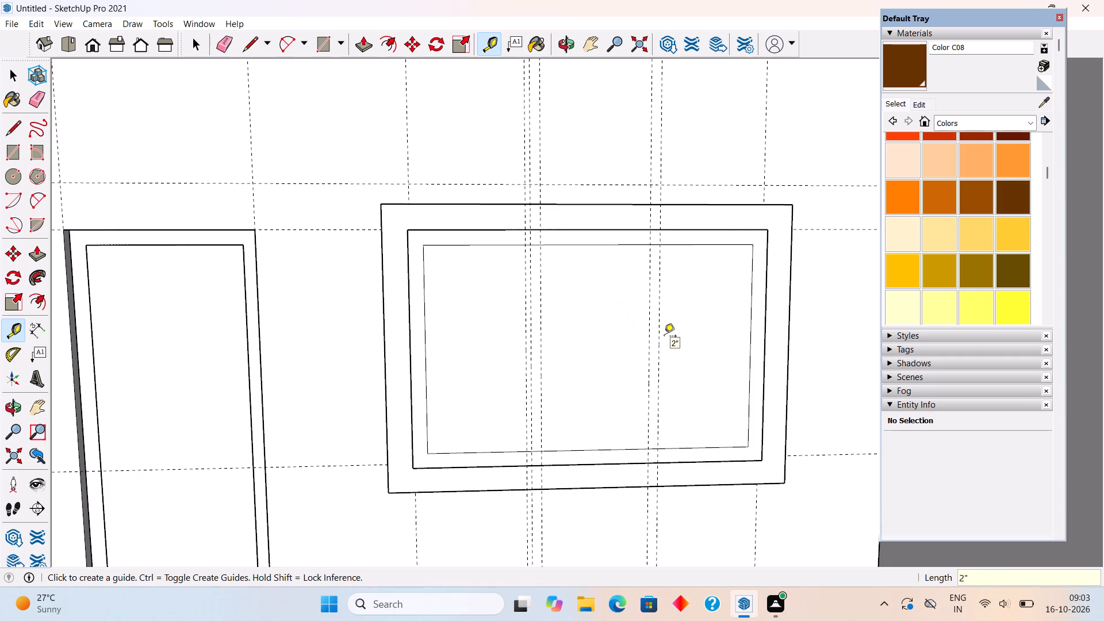
left_click(650, 354)
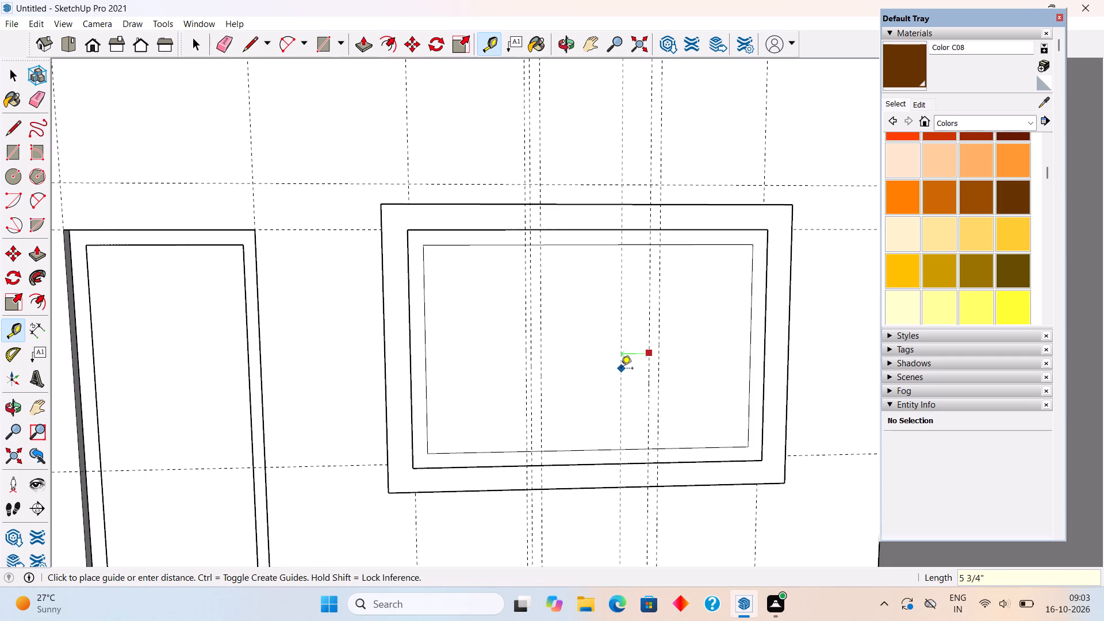
type("1\"")
key("Return")
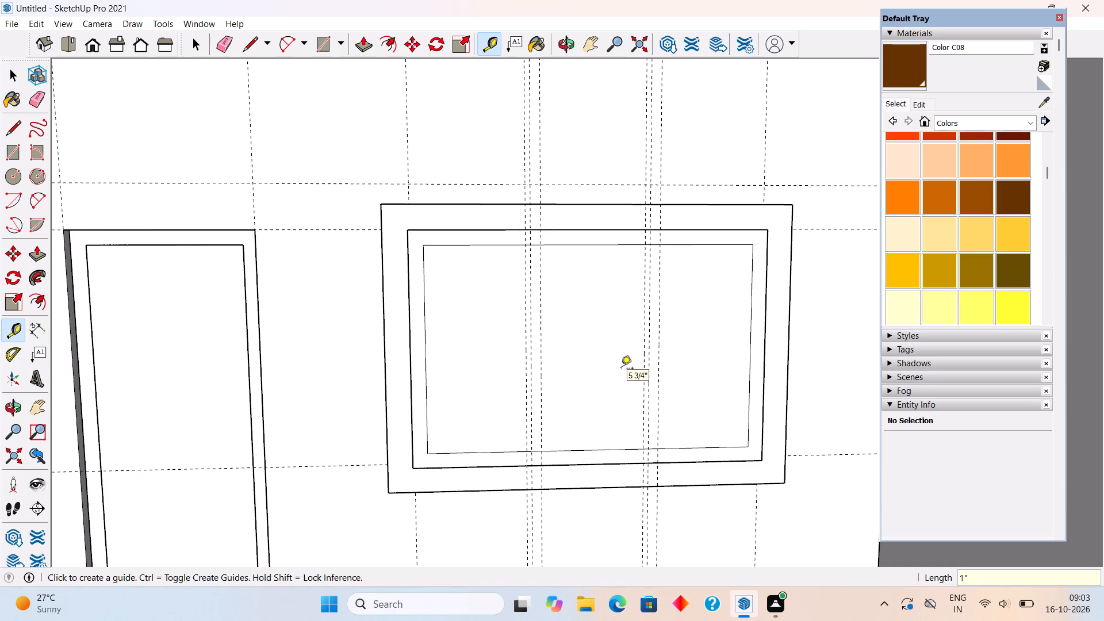
Draw four 3' 6" vertical lines along the outer divider guides, from the top to the bottom edge of the window's inner rectangle.
key("l")
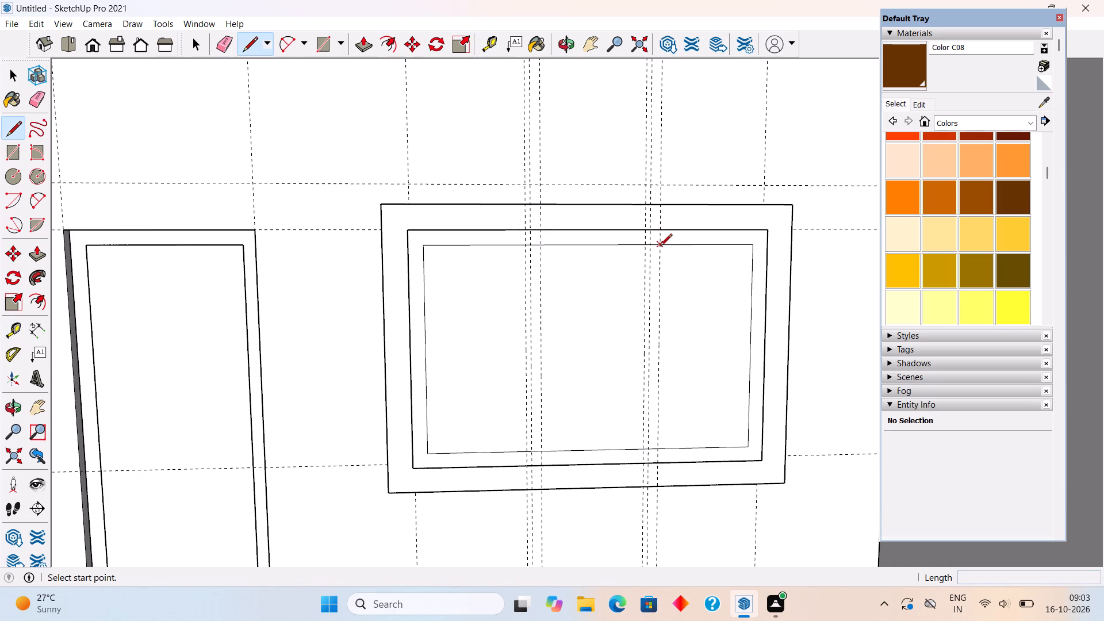
left_click(660, 247)
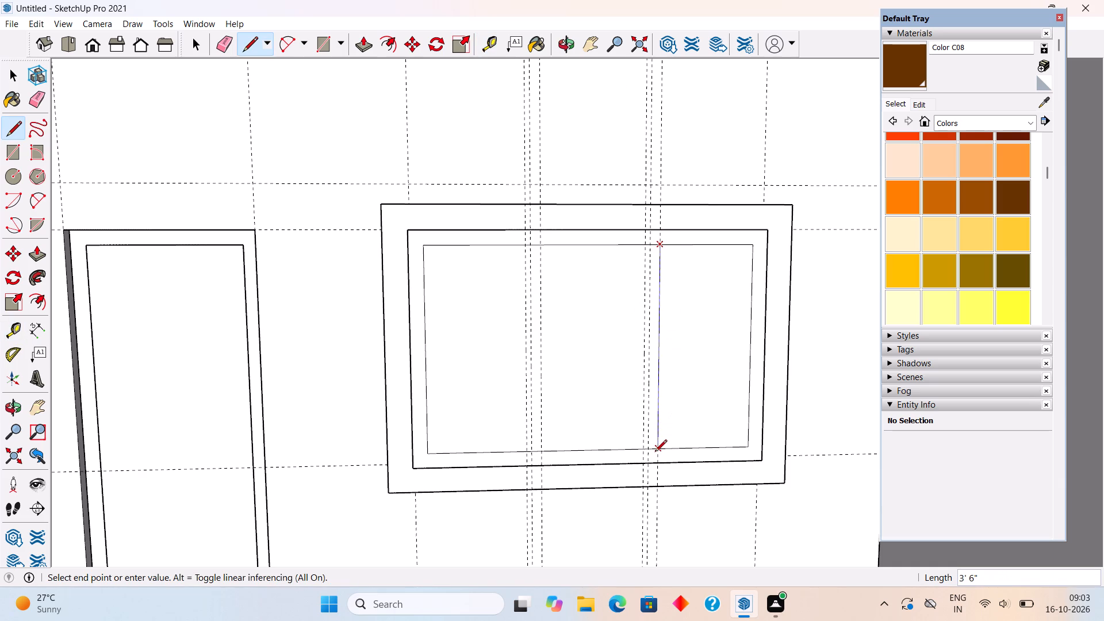
left_click(655, 453)
left_click(646, 246)
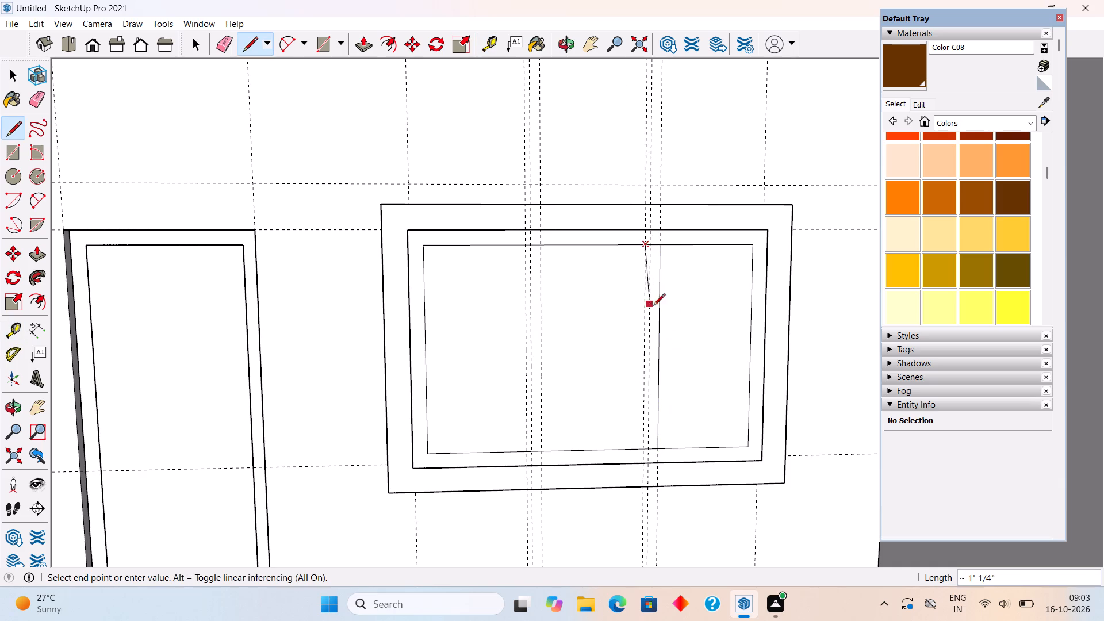
left_click(642, 450)
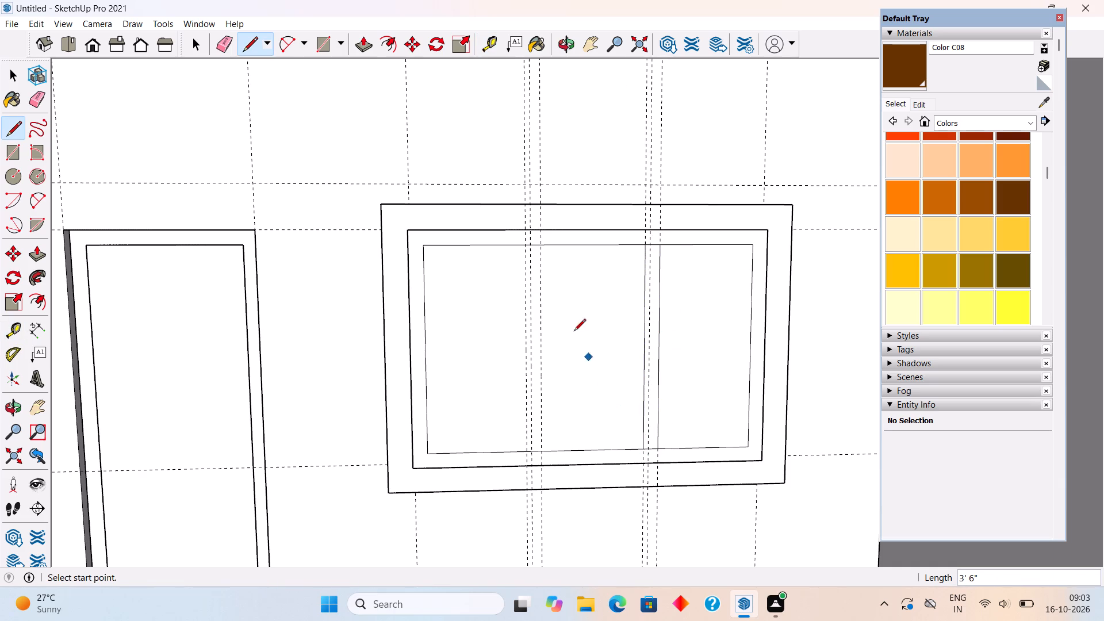
left_click(540, 244)
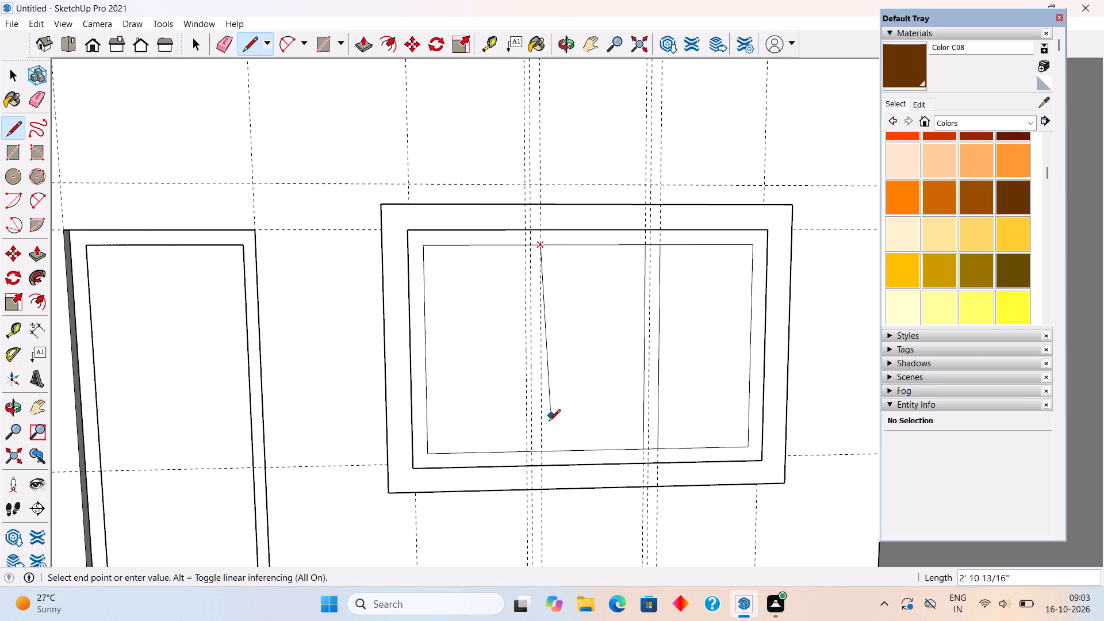
left_click(543, 453)
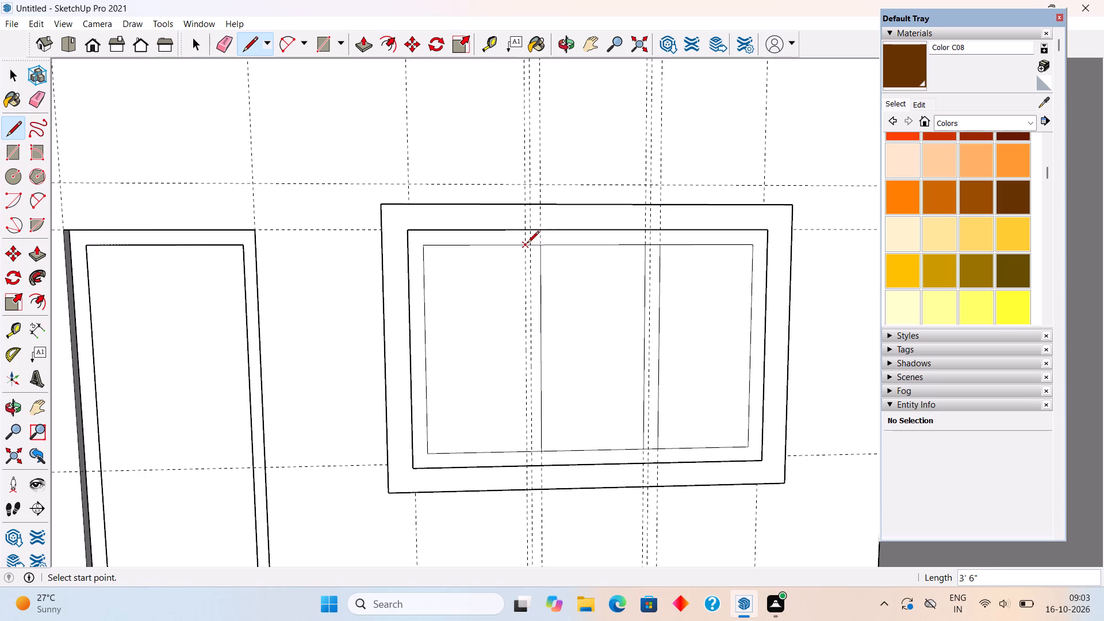
left_click(527, 244)
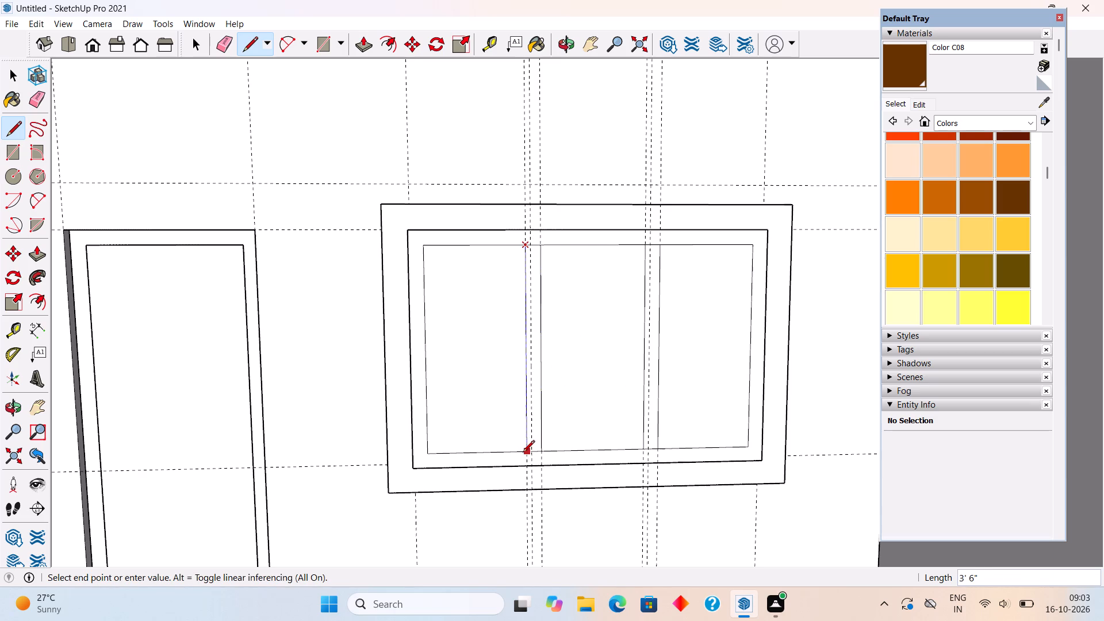
left_click(524, 454)
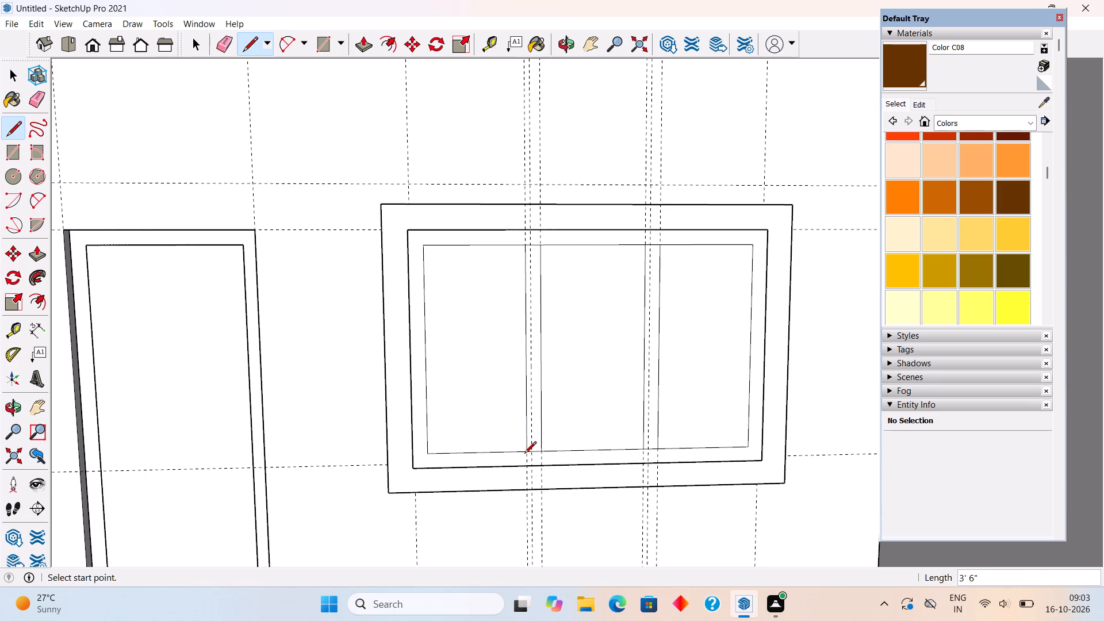
key("space")
Erase the short top and bottom edge segments of the inner rectangle between each pair of divider lines.
type("e")
scroll(529, 453, "up", 3)
left_click(539, 451)
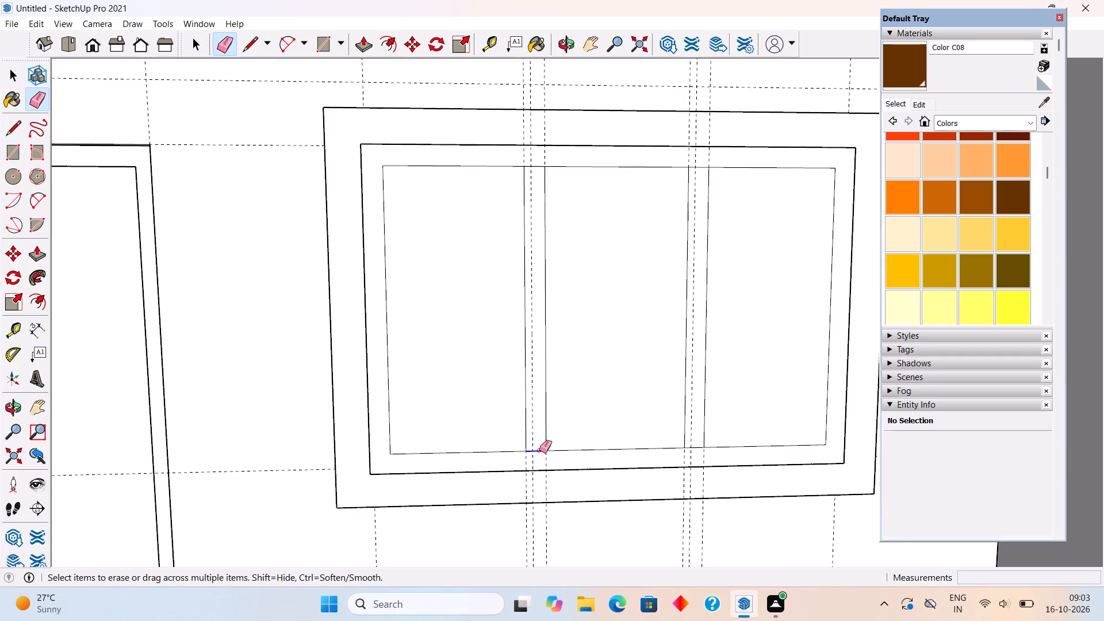
left_click(539, 166)
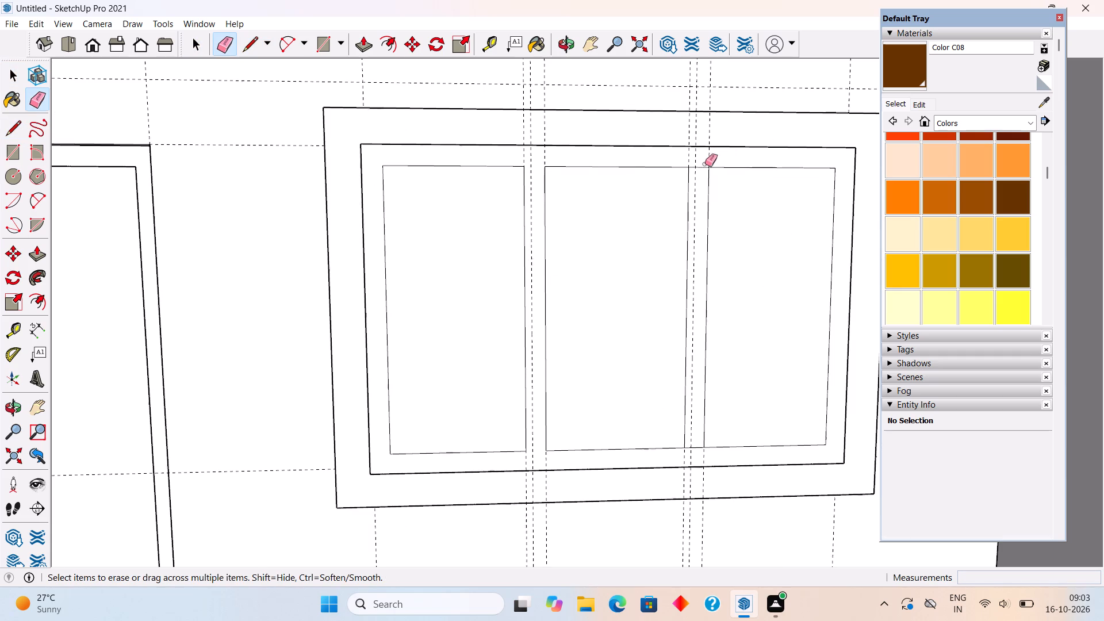
left_click(698, 167)
left_click(699, 467)
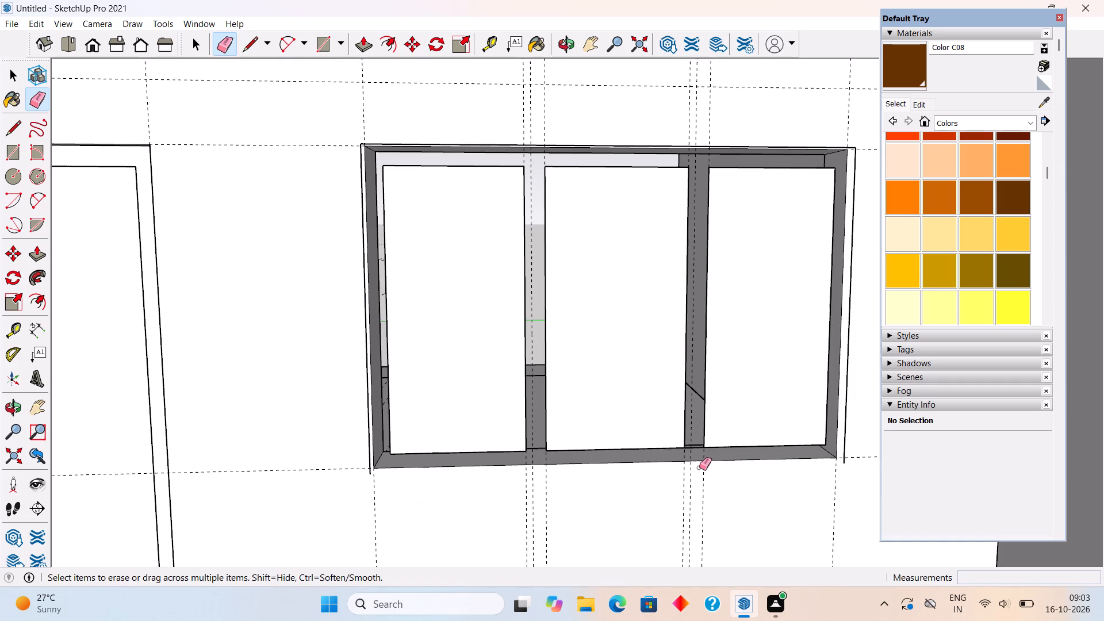
key("ctrl+z")
scroll(699, 467, "up", 5)
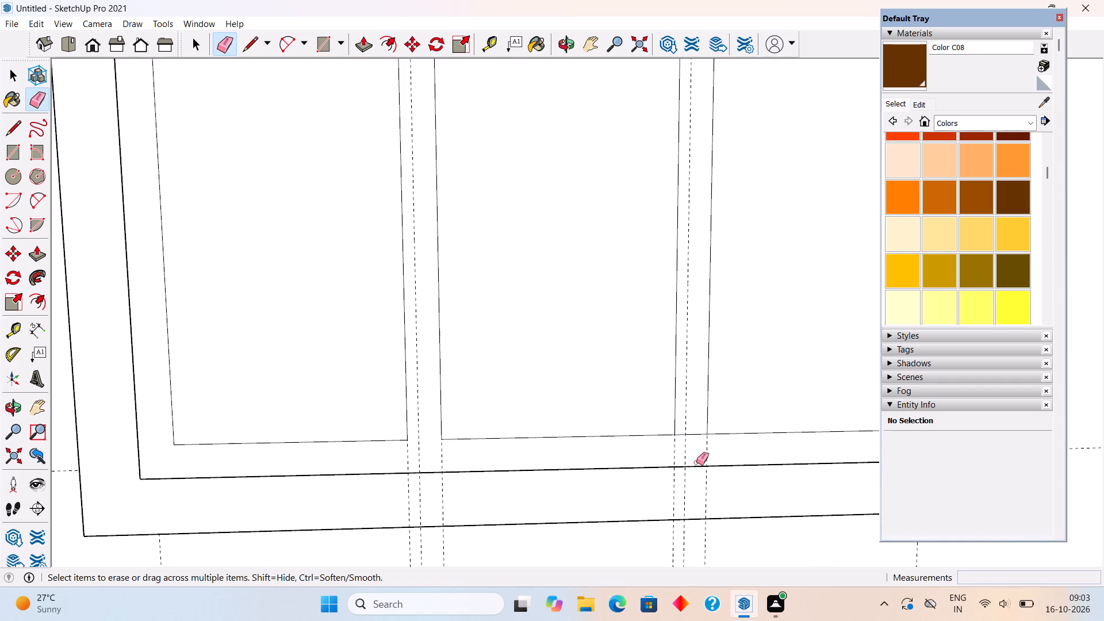
left_click(696, 435)
scroll(696, 435, "down", 3)
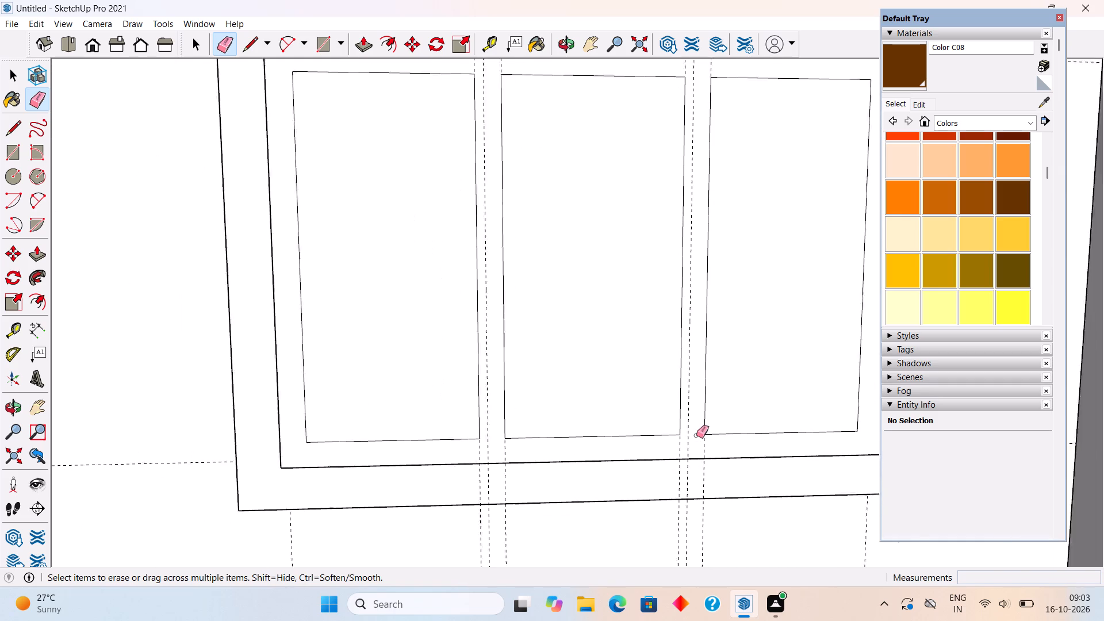
scroll(696, 435, "down", 2)
Delete the three pane faces inside the window frame.
key("space")
left_click(696, 435)
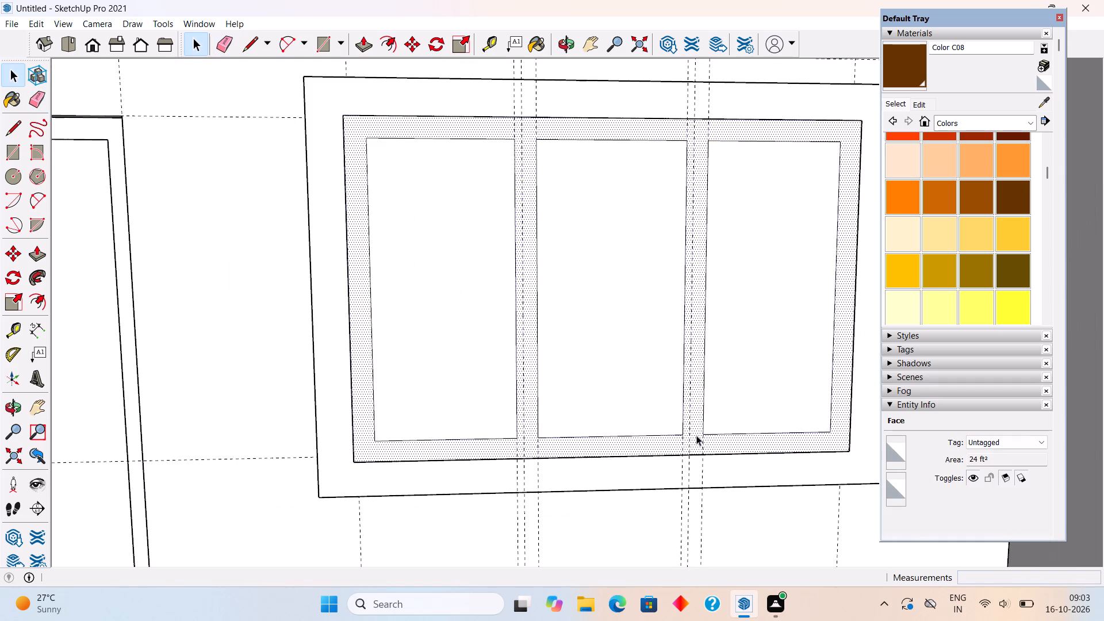
left_click(757, 325)
key("Delete")
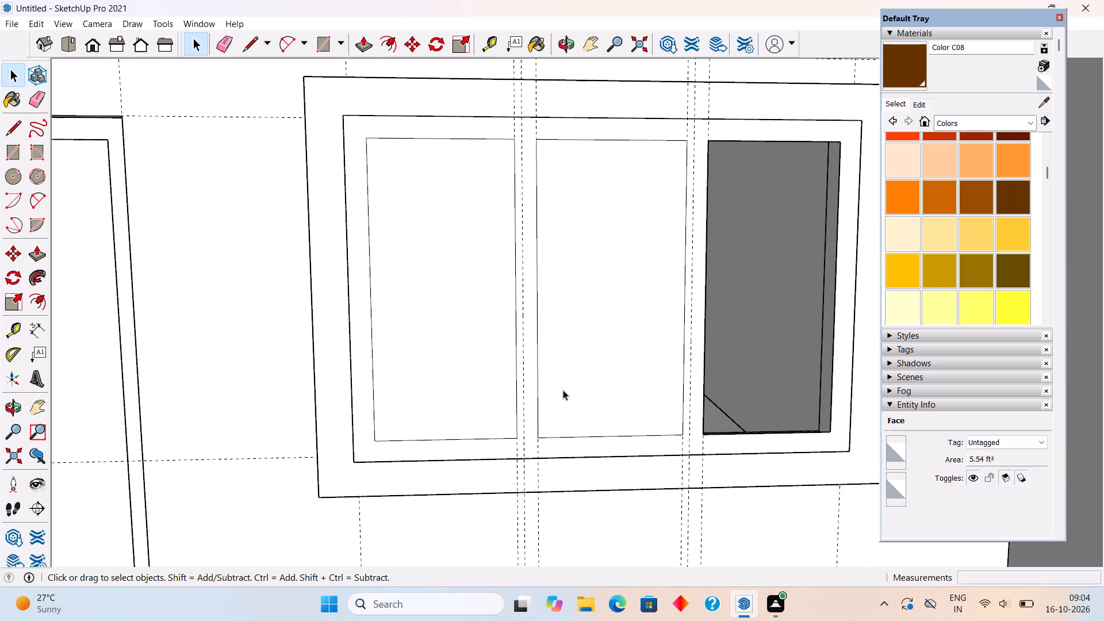
left_click(563, 390)
key("Delete")
left_click(502, 392)
key("Delete")
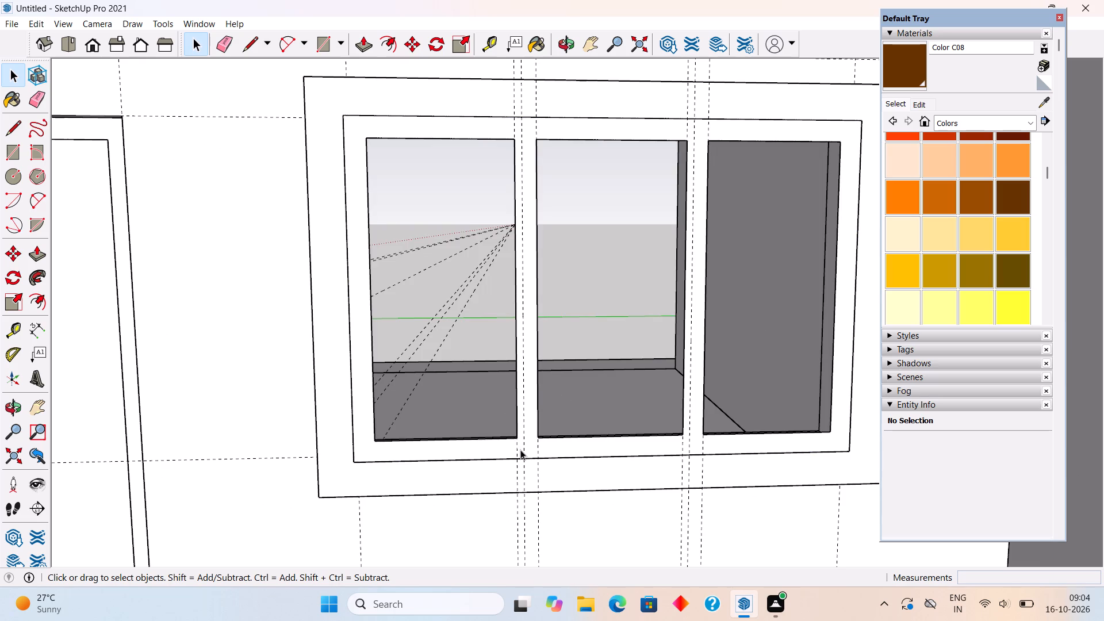
Push/Pull the window frame face with its two dividers by 3".
left_click(520, 450)
key("p")
left_click(520, 450)
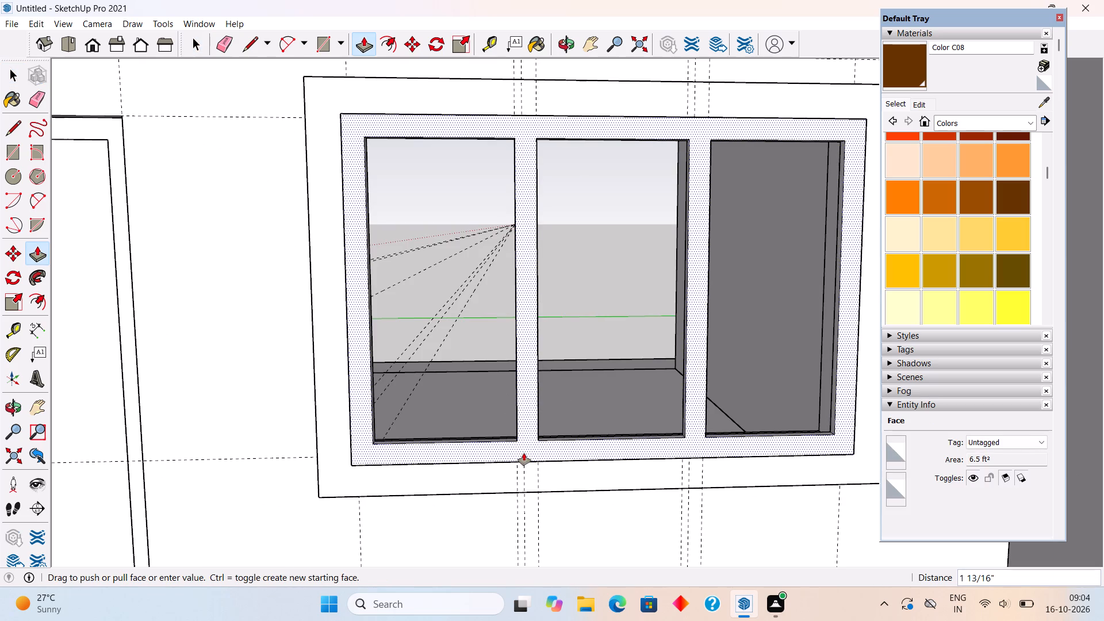
type("3\"")
key("Return")
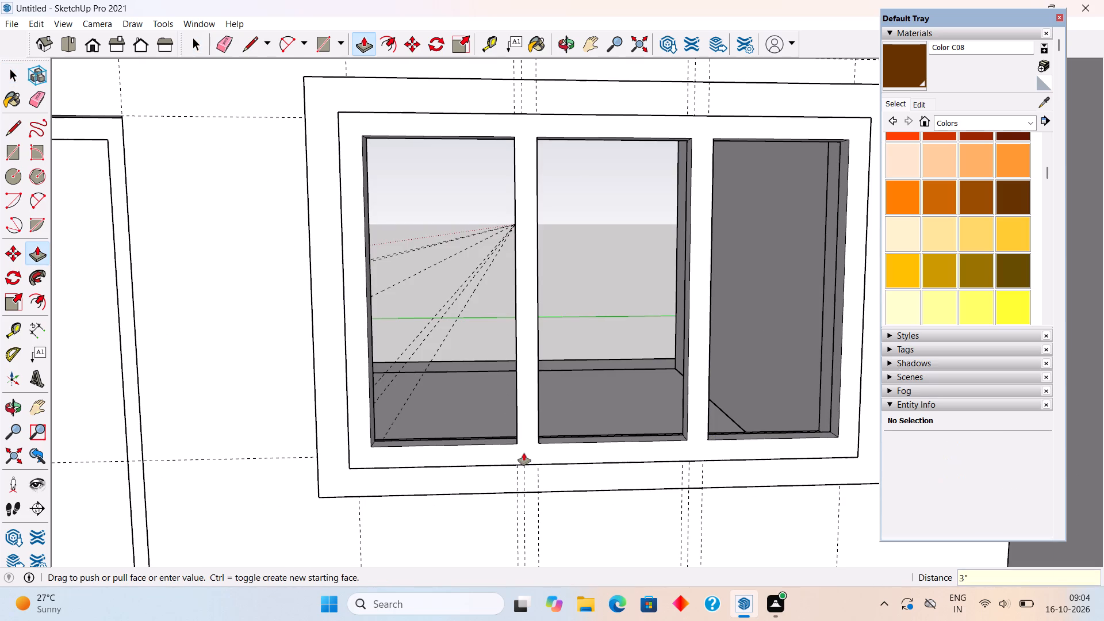
Group the connected geometry of the extruded three-pane window frame.
key("space")
triple_click(524, 453)
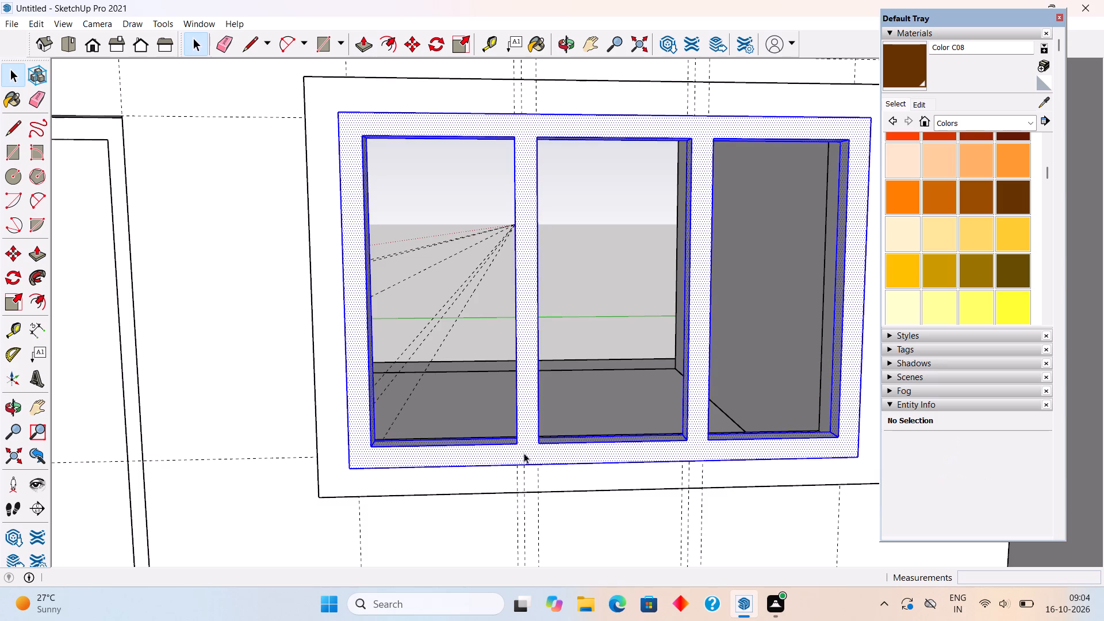
right_click(524, 453)
left_click(555, 356)
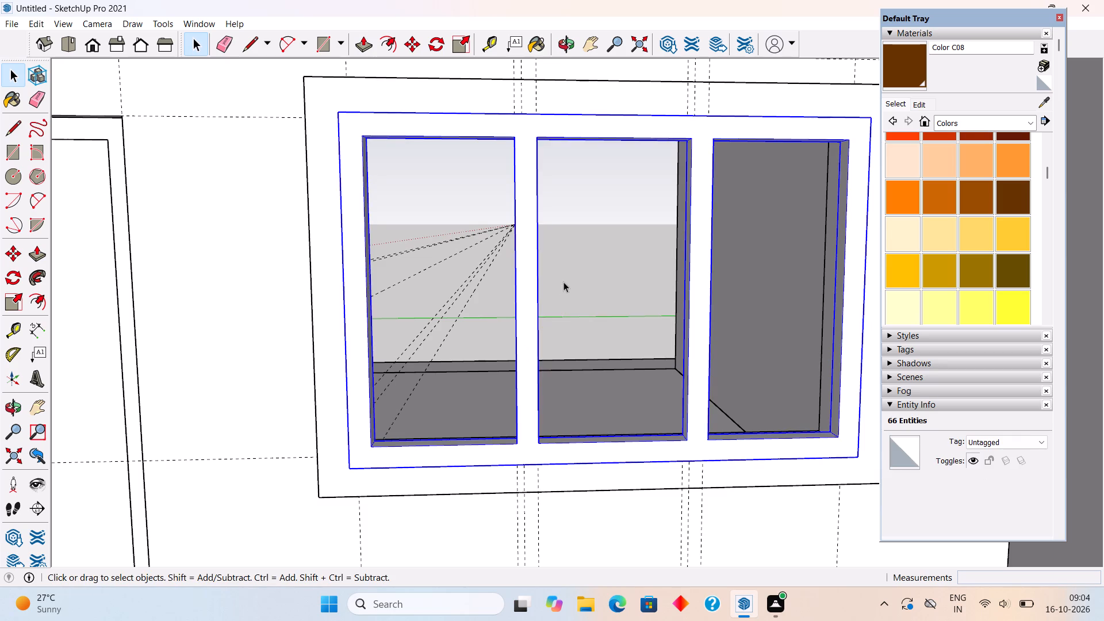
left_click(563, 282)
Move the window frame group by its lower corner into the wall opening, entering a distance of 3".
scroll(577, 334, "down", 5)
scroll(677, 349, "up", 10)
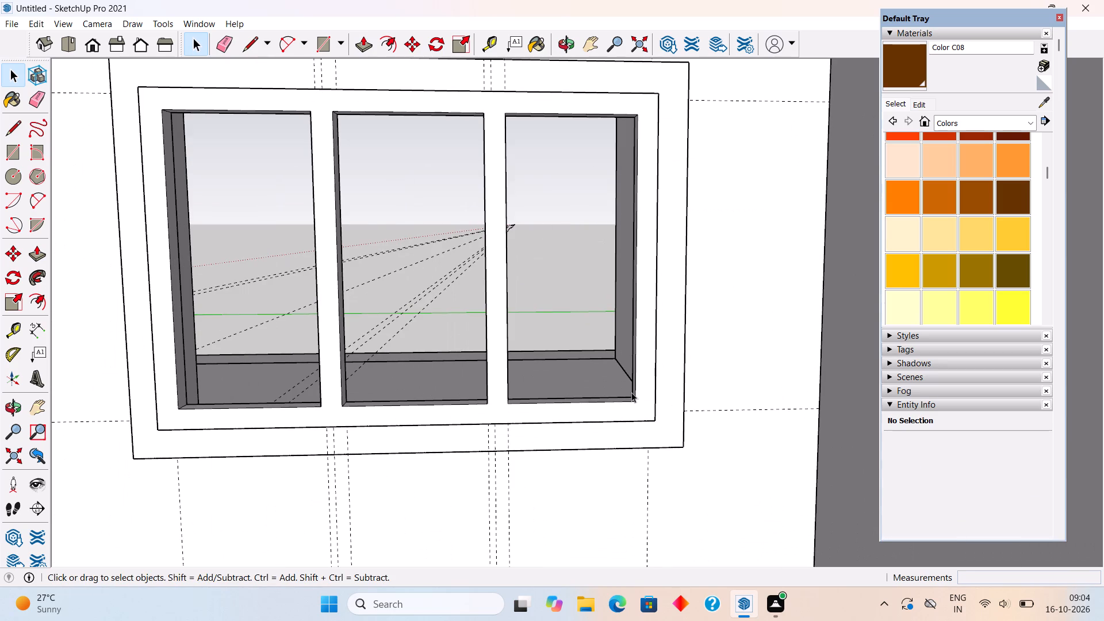
left_click(635, 401)
scroll(640, 404, "up", 6)
key("m")
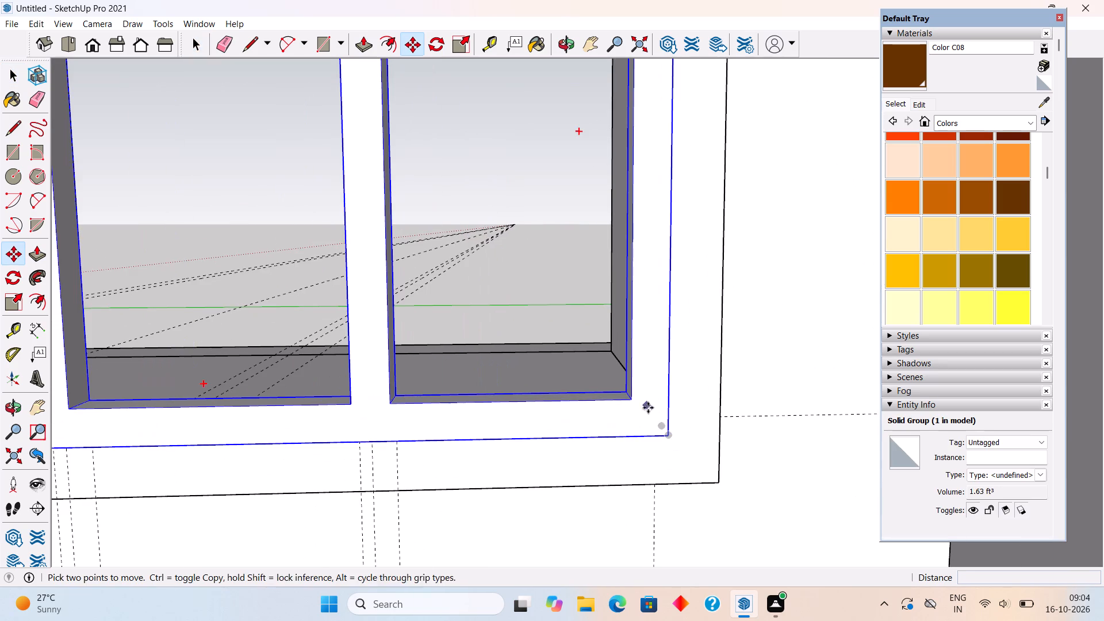
left_click(667, 435)
left_click(657, 424)
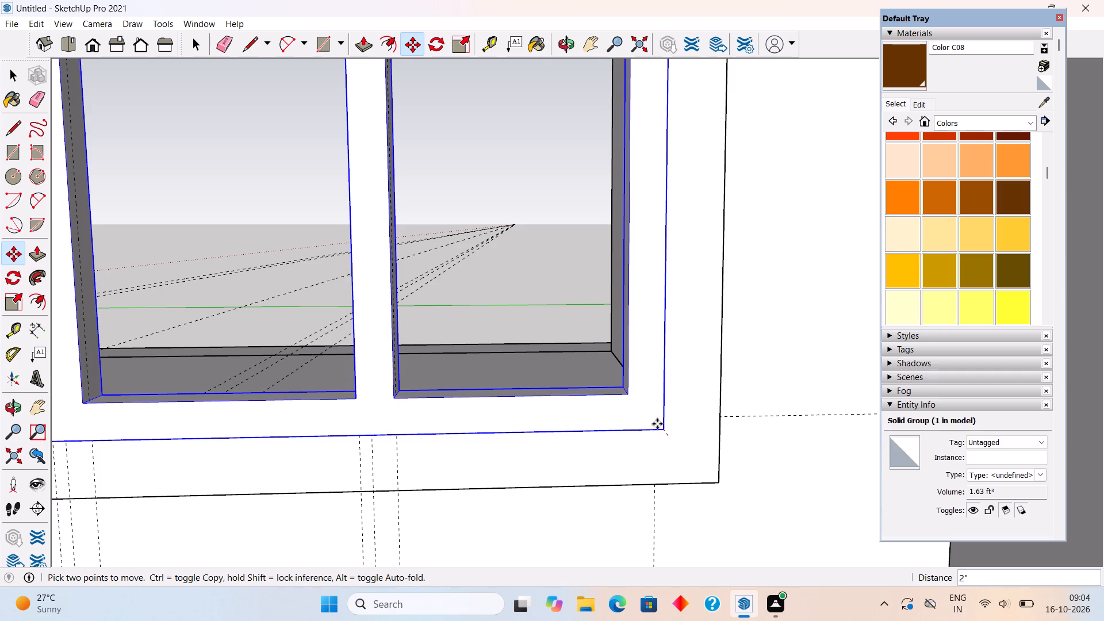
scroll(660, 428, "up", 4)
left_click(665, 431)
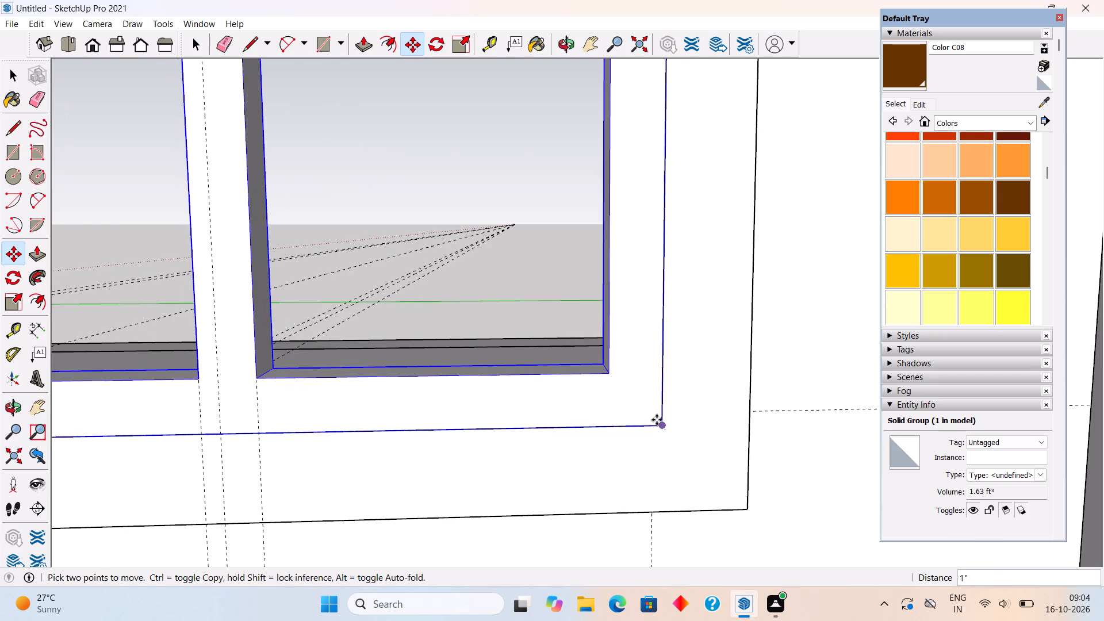
scroll(657, 420, "up", 11)
middle_click_drag(650, 415, 700, 500)
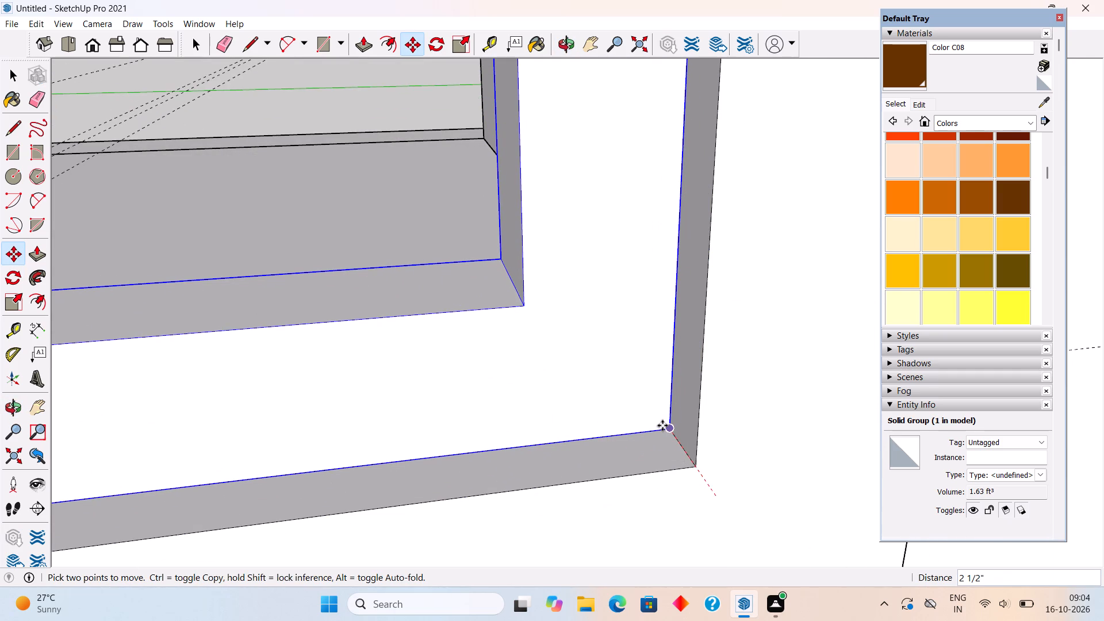
type("3\"")
key("Return")
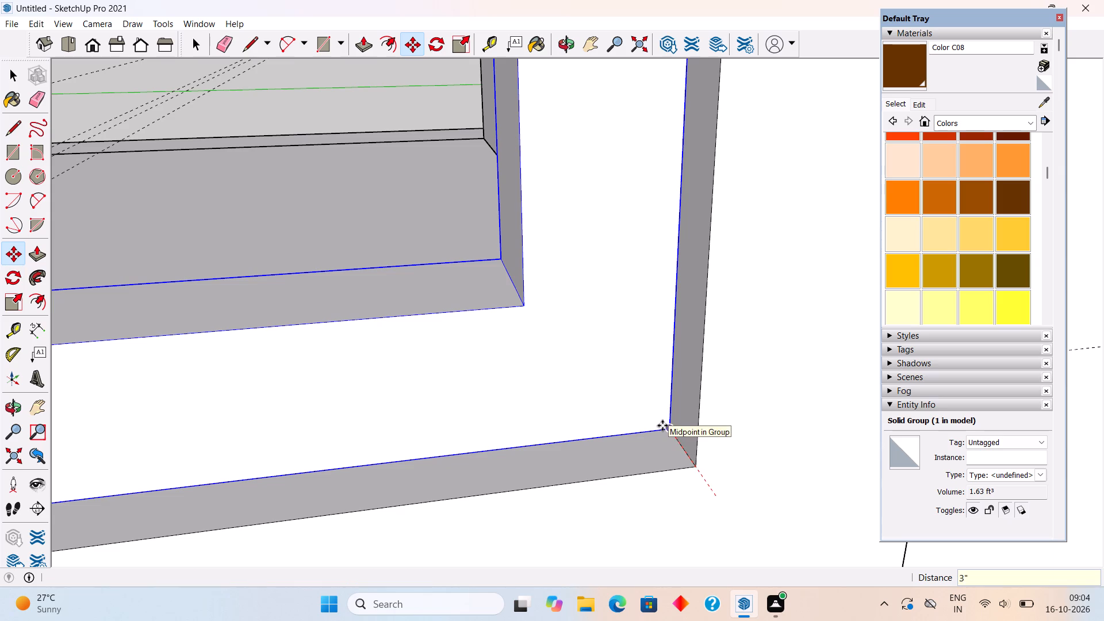
scroll(662, 425, "down", 14)
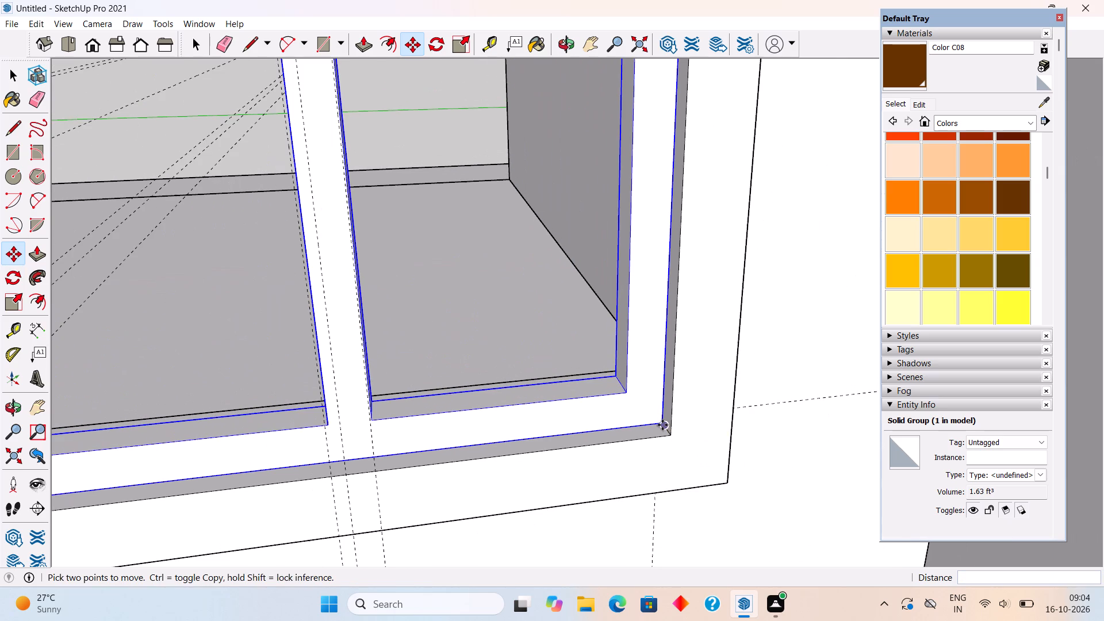
Move the window frame group 1" further into the wall opening.
left_click(662, 425)
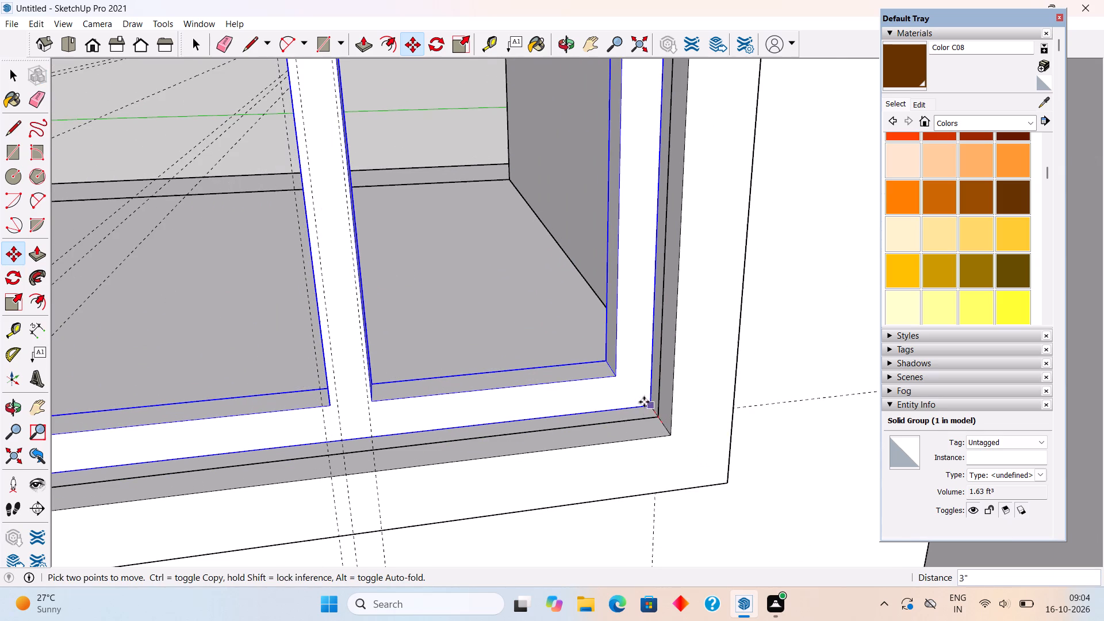
left_click(656, 413)
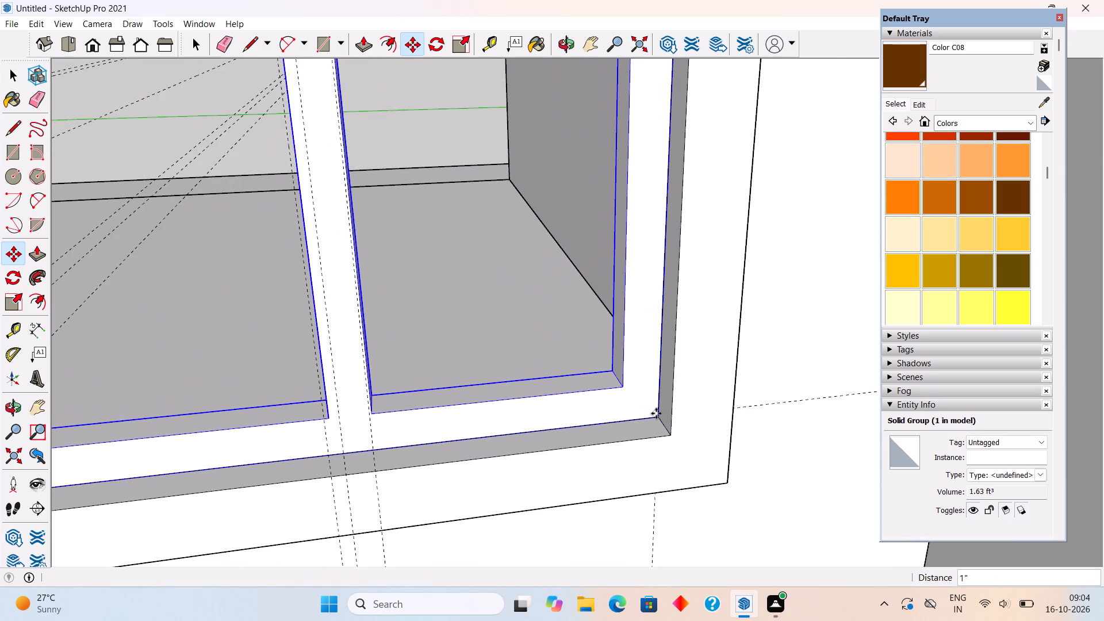
key("space")
left_click(409, 96)
scroll(432, 201, "down", 8)
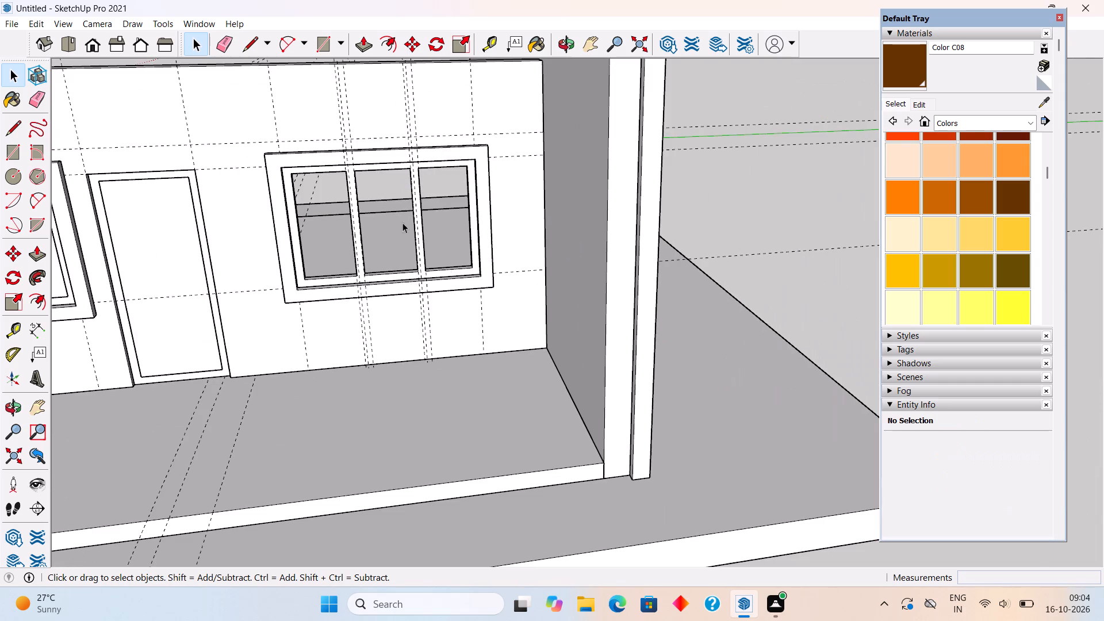
Draw a 3' 6" tall rectangle filling the door-side pane opening of the window frame, from corner to opposite corner.
scroll(350, 155, "up", 6)
middle_click_drag(393, 210, 356, 154)
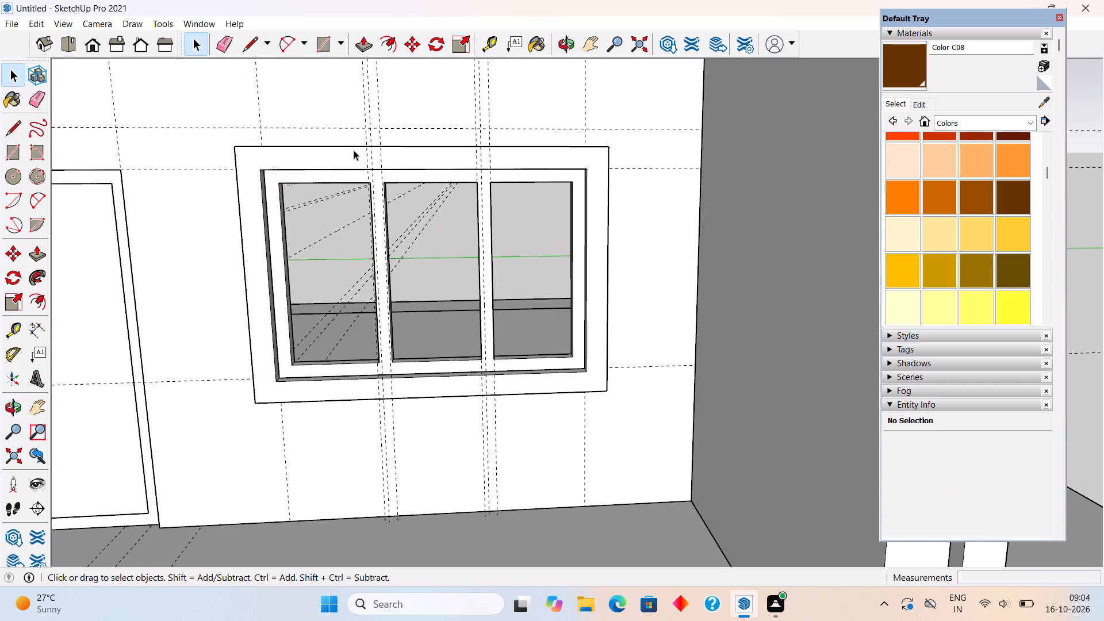
key("r")
scroll(586, 0, "up", 3)
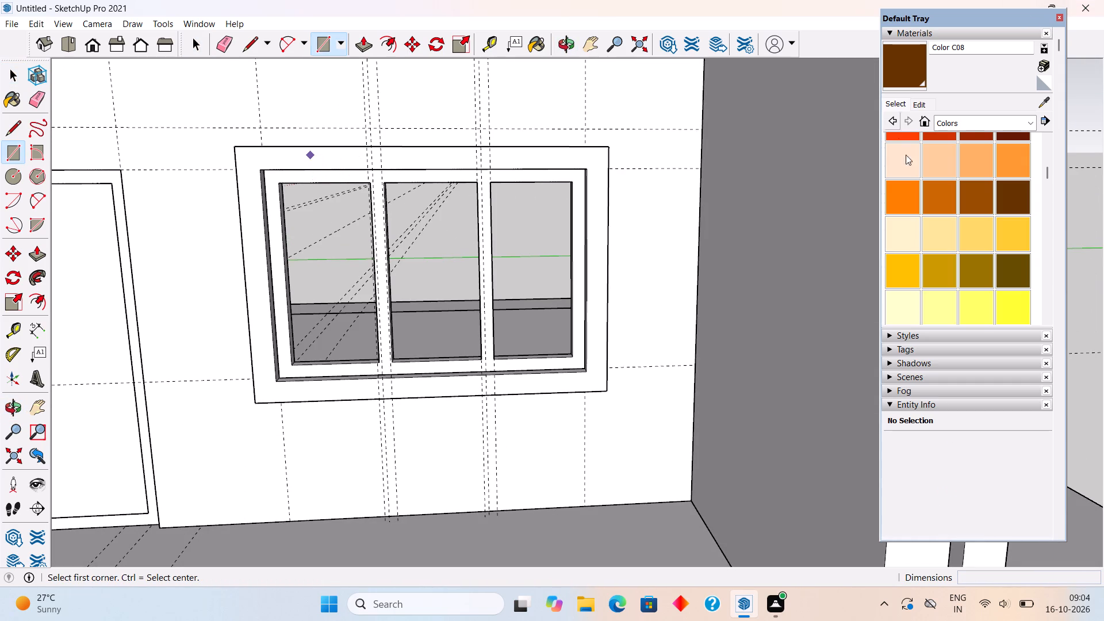
left_click(283, 183)
scroll(391, 362, "up", 6)
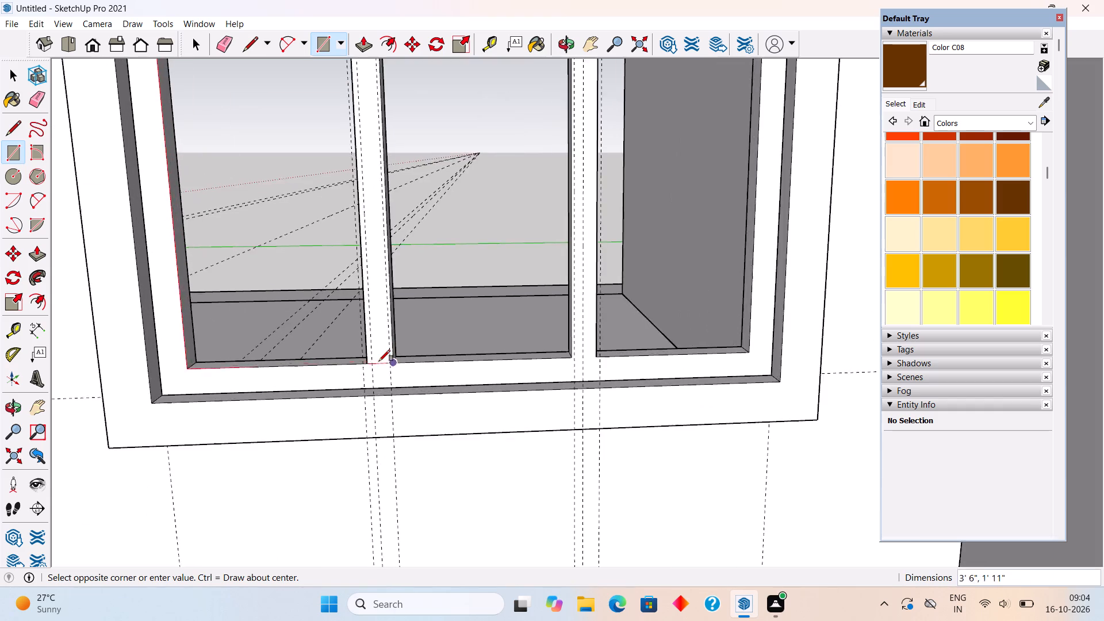
scroll(379, 361, "up", 6)
left_click(354, 365)
scroll(354, 365, "down", 9)
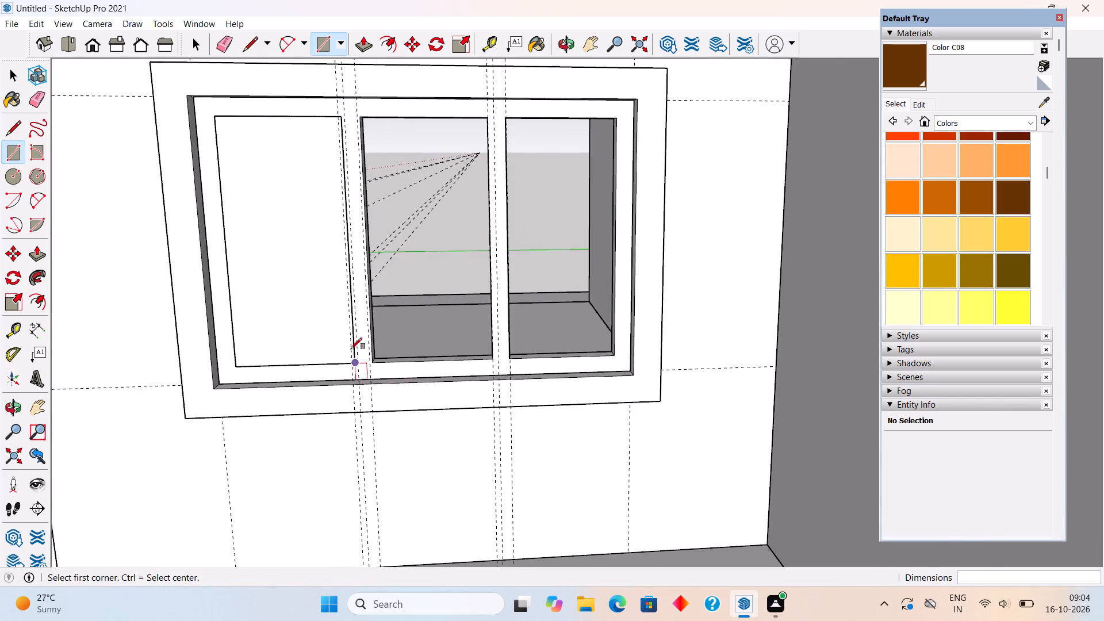
Draw corner-to-corner rectangles filling the remaining window panes: 3' 6" by 1' 9" in the middle and 3' 6" by 1' 7" at the far end.
scroll(351, 349, "down", 4)
left_click(366, 169)
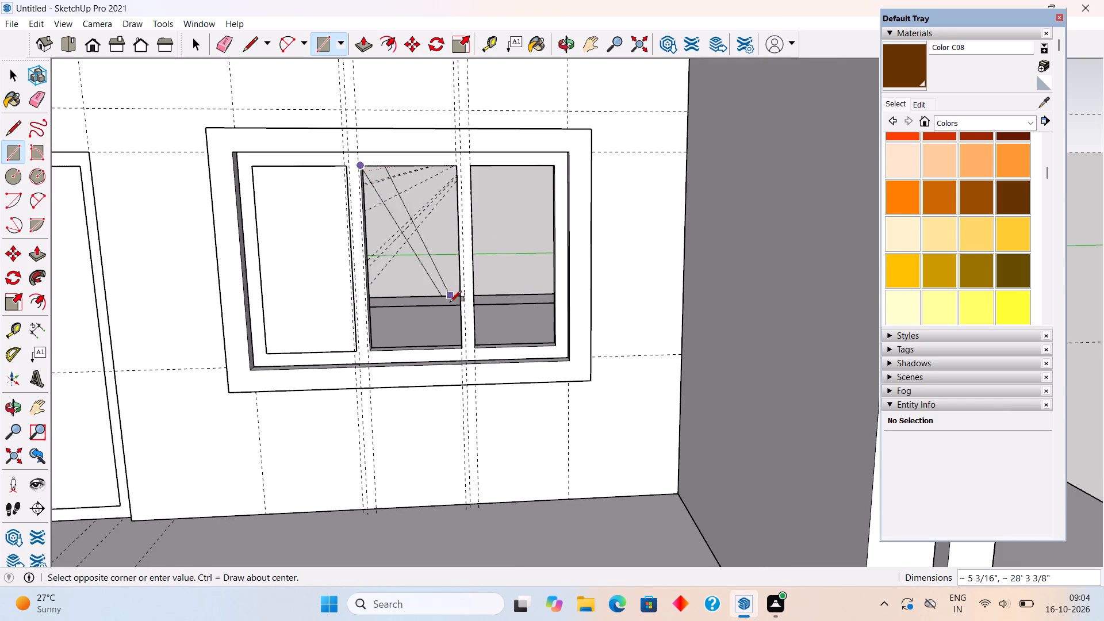
left_click(461, 347)
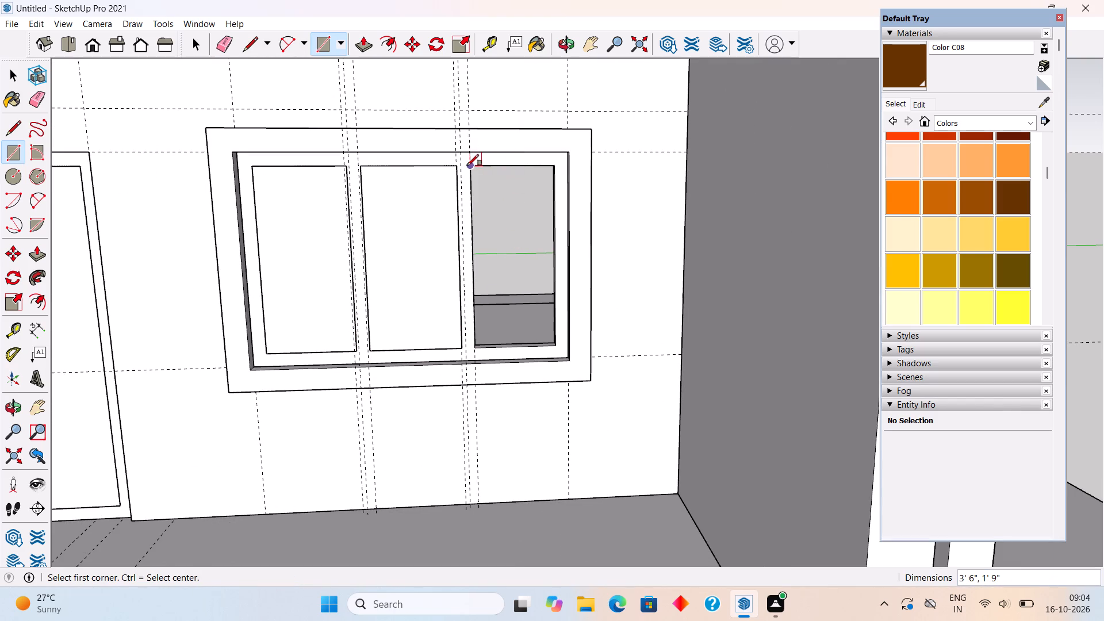
left_click(467, 166)
left_click(554, 339)
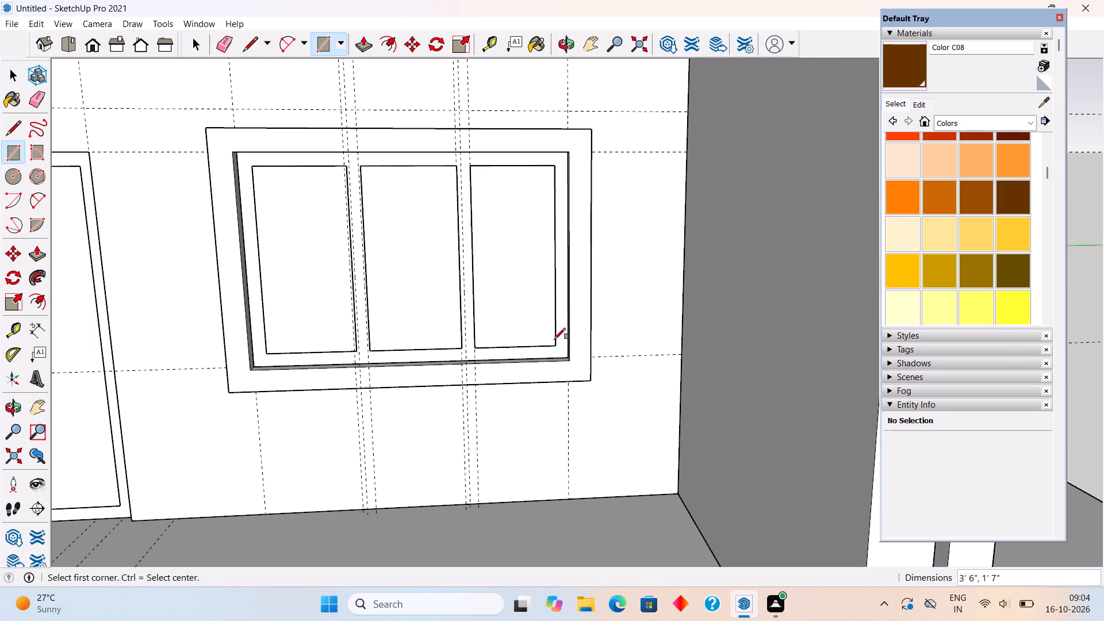
Group each of the three window pane rectangles separately, with its face and edges, and clear the selection.
key("space")
triple_click(542, 318)
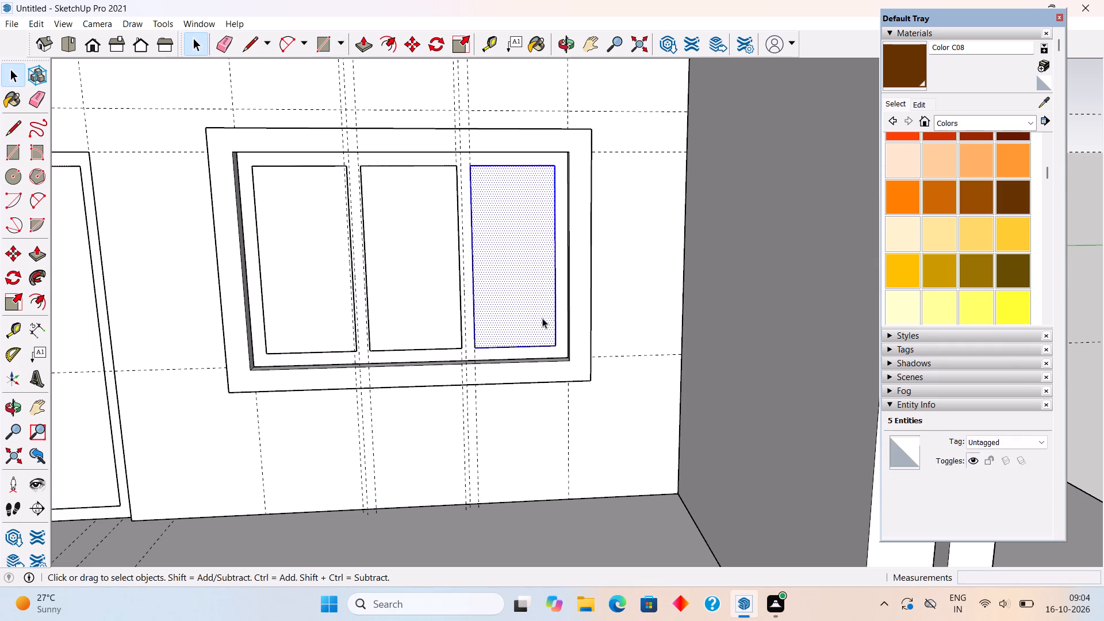
right_click(542, 318)
left_click(610, 438)
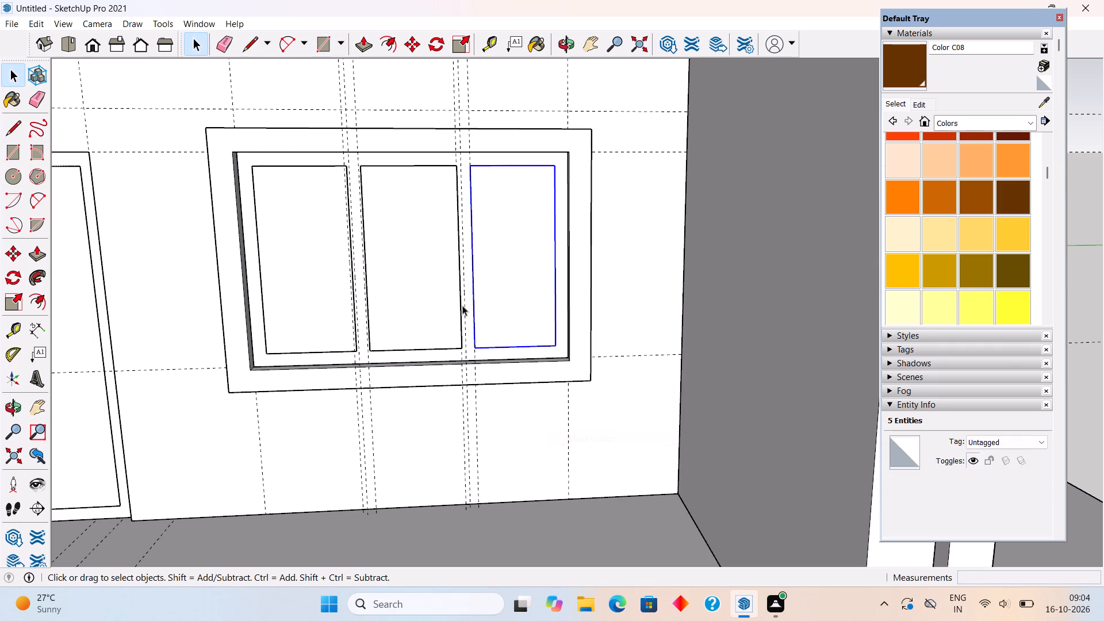
triple_click(448, 296)
right_click(448, 296)
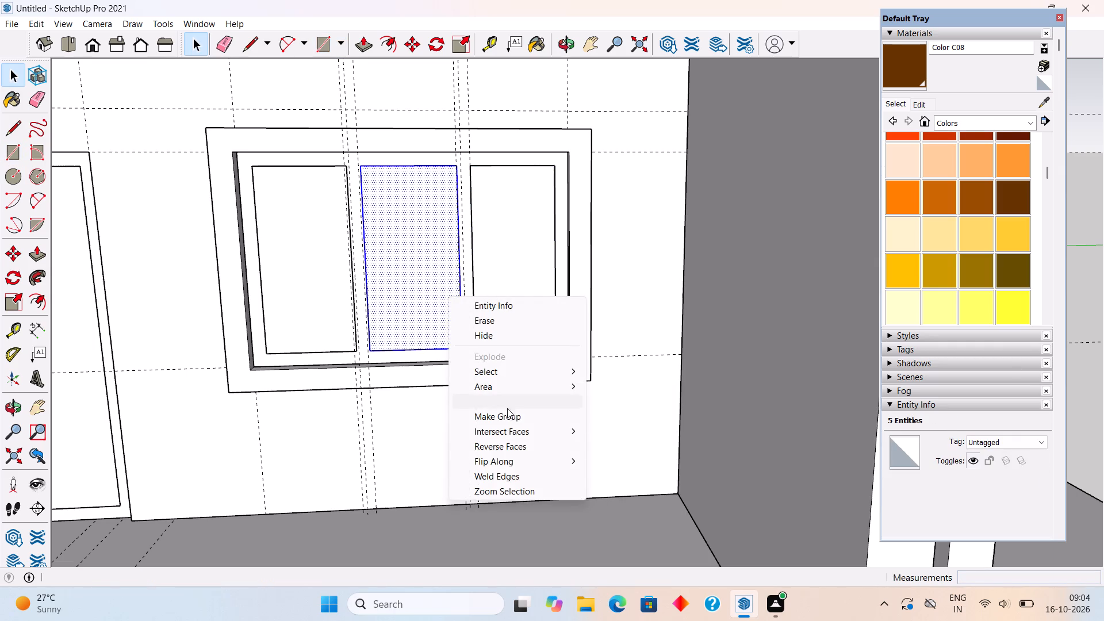
left_click(508, 409)
triple_click(303, 290)
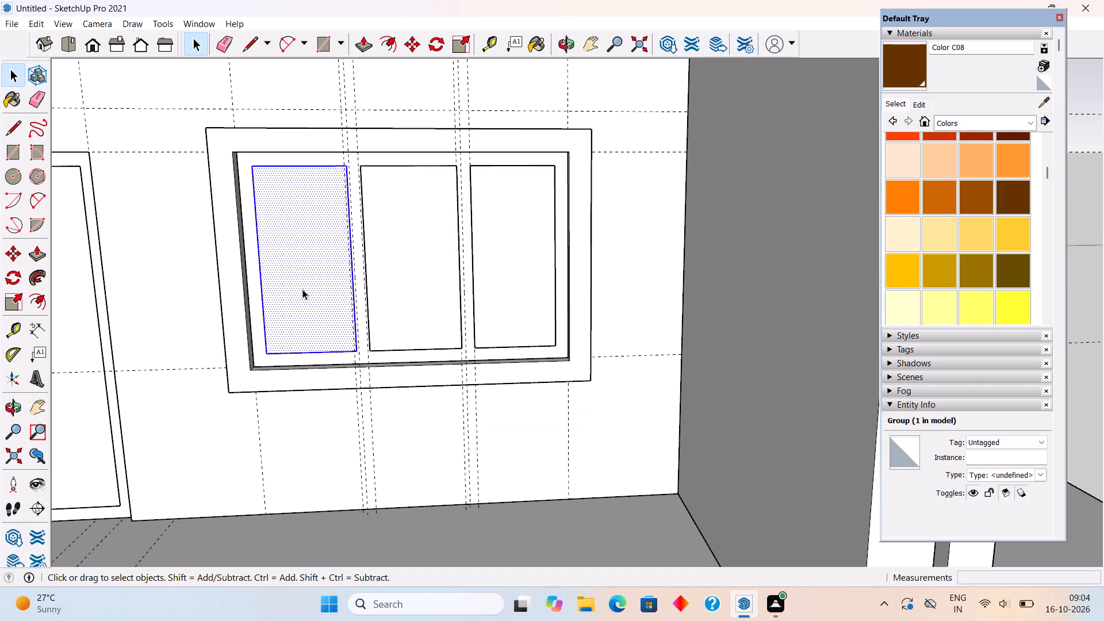
right_click(302, 289)
left_click(354, 411)
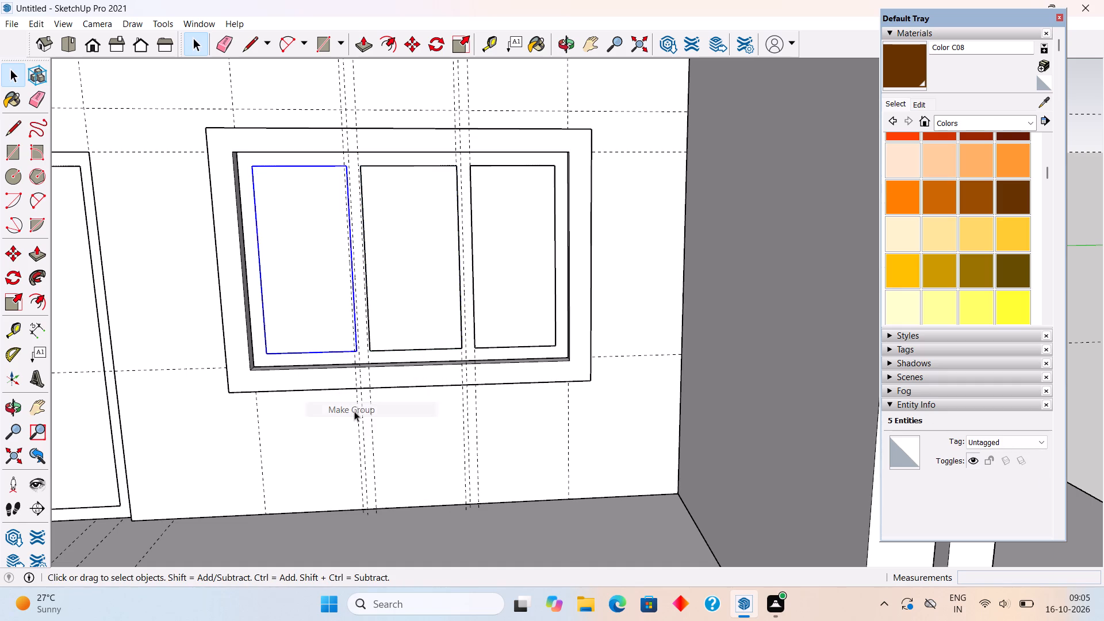
scroll(354, 411, "down", 9)
left_click(710, 205)
Examine the house model from several sides and distances, checking the long inner wall with its filled door and window openings.
scroll(530, 293, "down", 4)
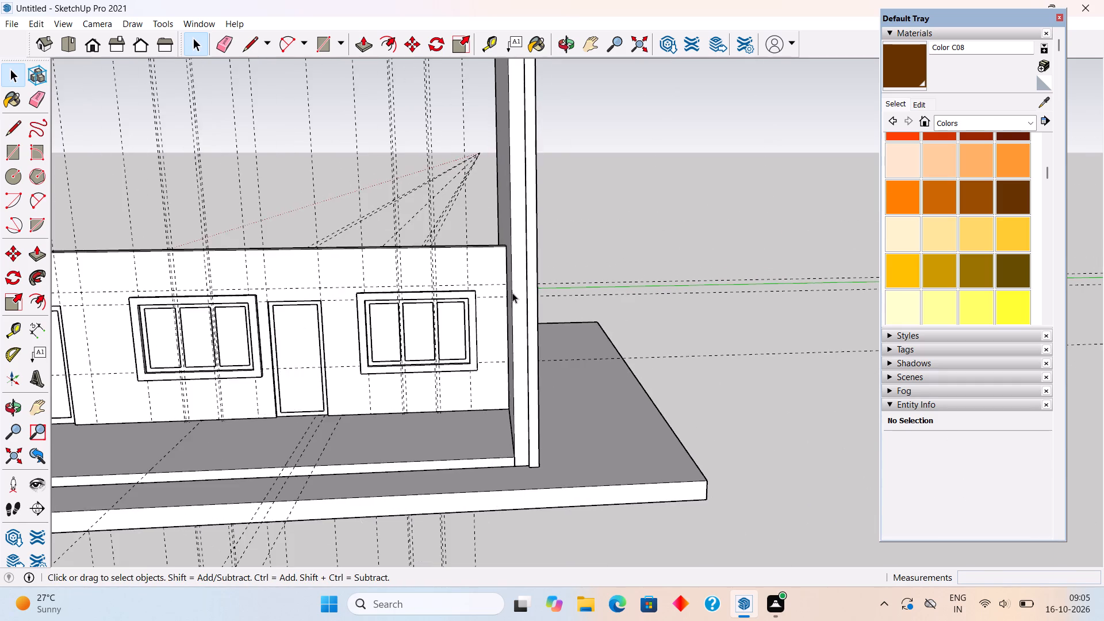
scroll(512, 293, "down", 5)
scroll(154, 349, "up", 6)
middle_click_drag(157, 340, 269, 281)
scroll(269, 281, "down", 4)
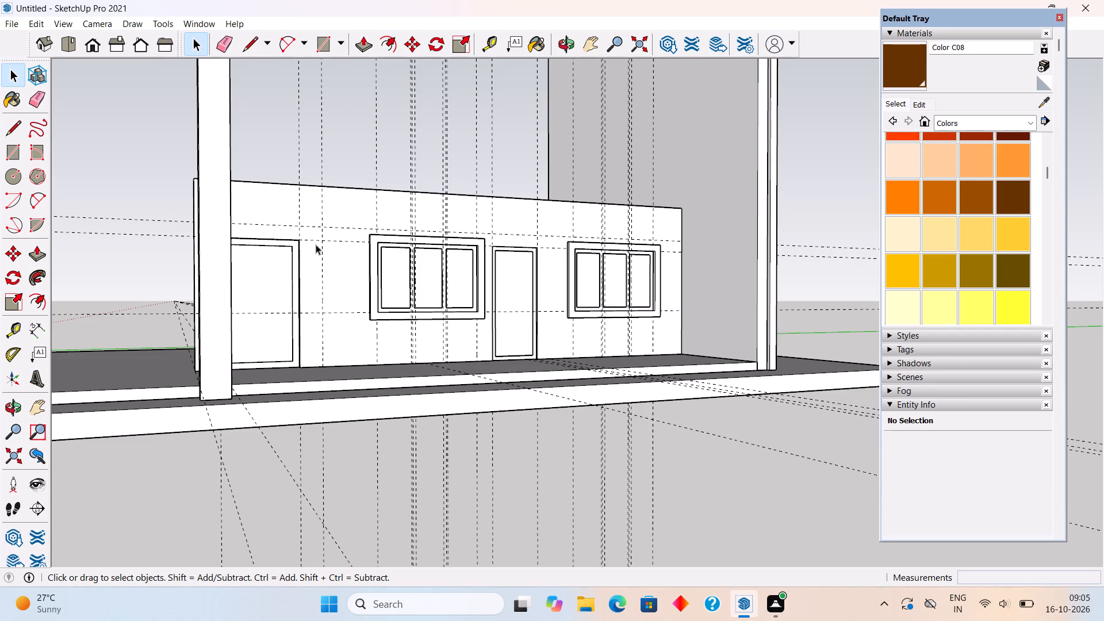
scroll(316, 244, "down", 6)
scroll(495, 227, "down", 10)
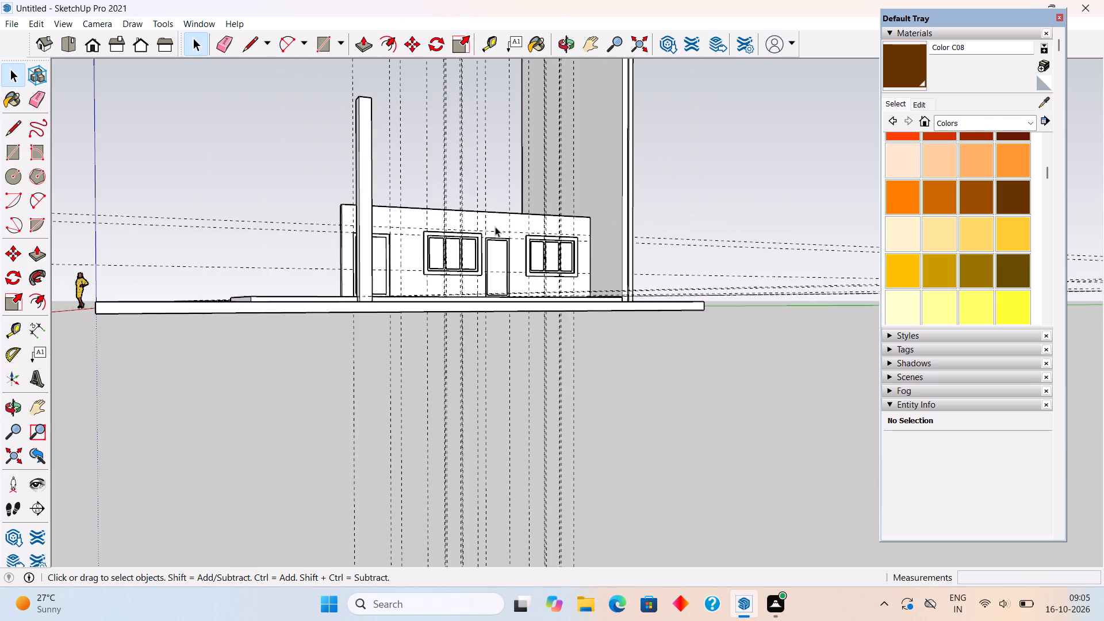
scroll(495, 227, "down", 6)
scroll(495, 227, "up", 1)
middle_click_drag(494, 227, 433, 287)
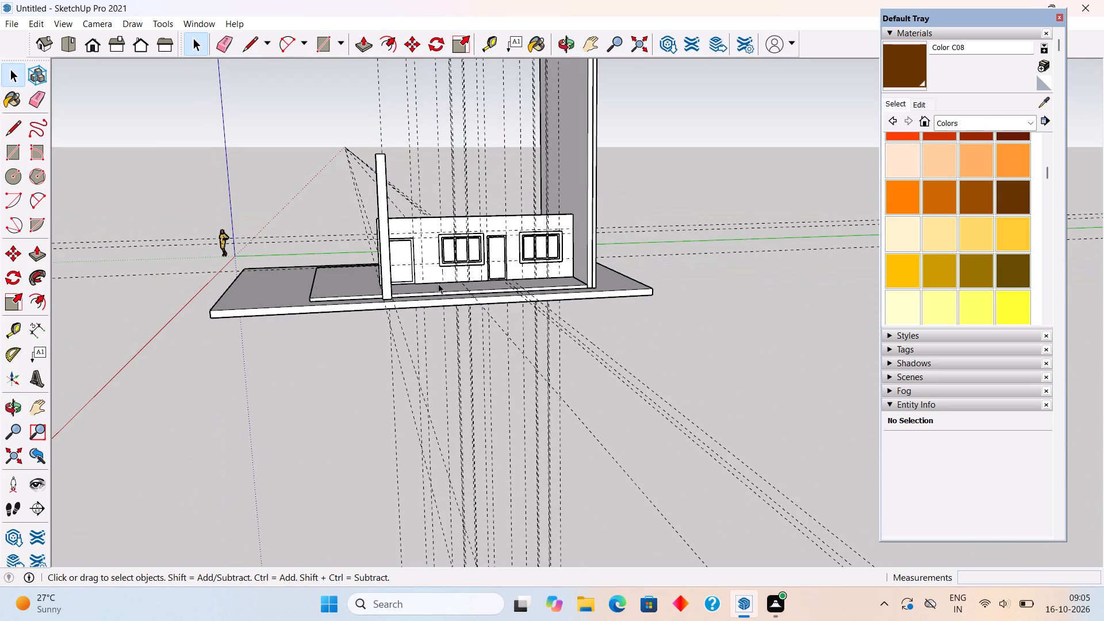
scroll(439, 283, "down", 5)
scroll(439, 283, "up", 2)
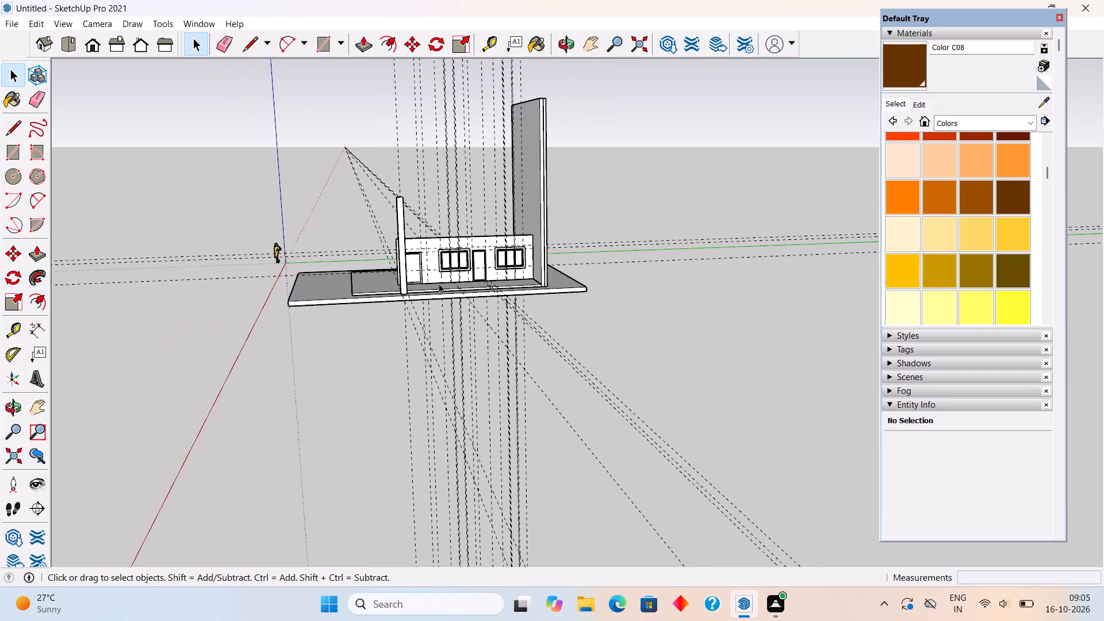
scroll(439, 283, "up", 4)
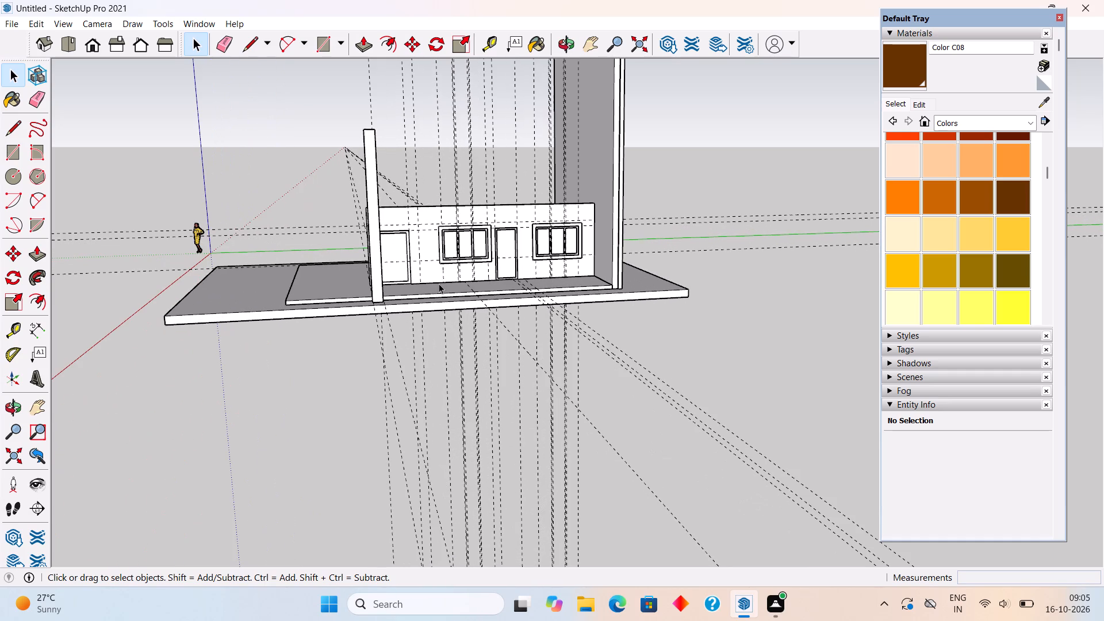
scroll(491, 168, "up", 4)
middle_click_drag(629, 215, 624, 168)
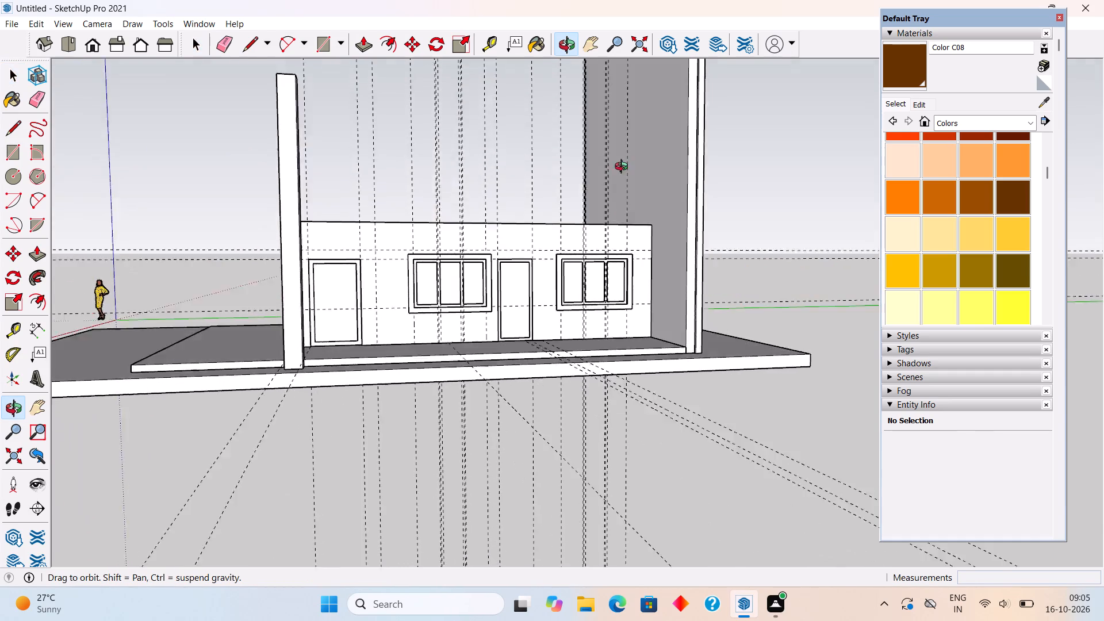
middle_click_drag(624, 168, 700, 143)
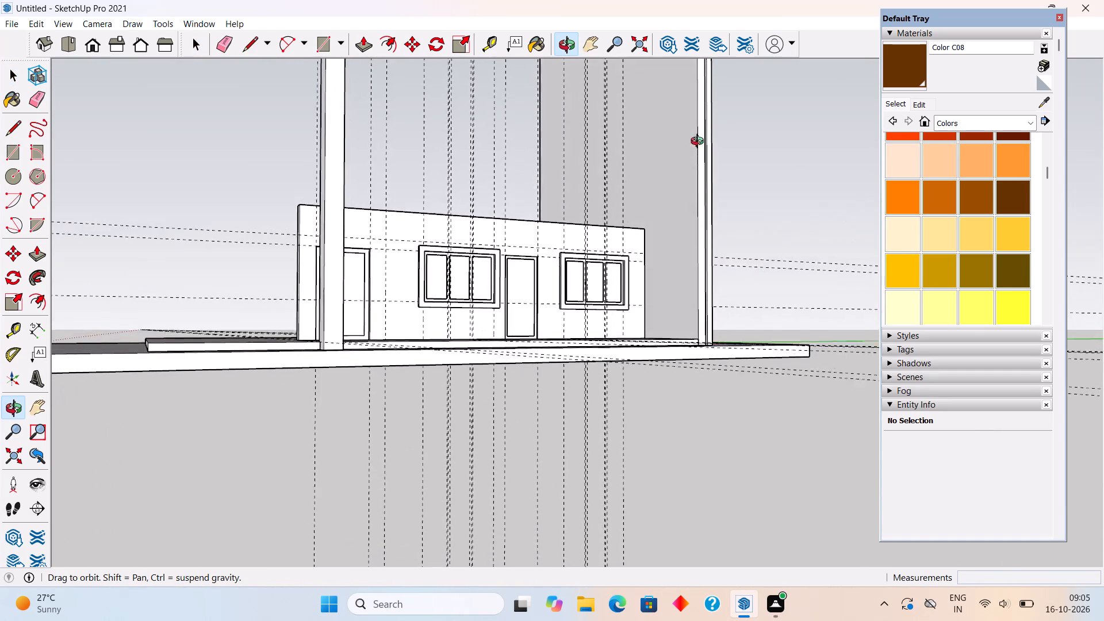
middle_click_drag(700, 143, 657, 199)
scroll(654, 204, "down", 2)
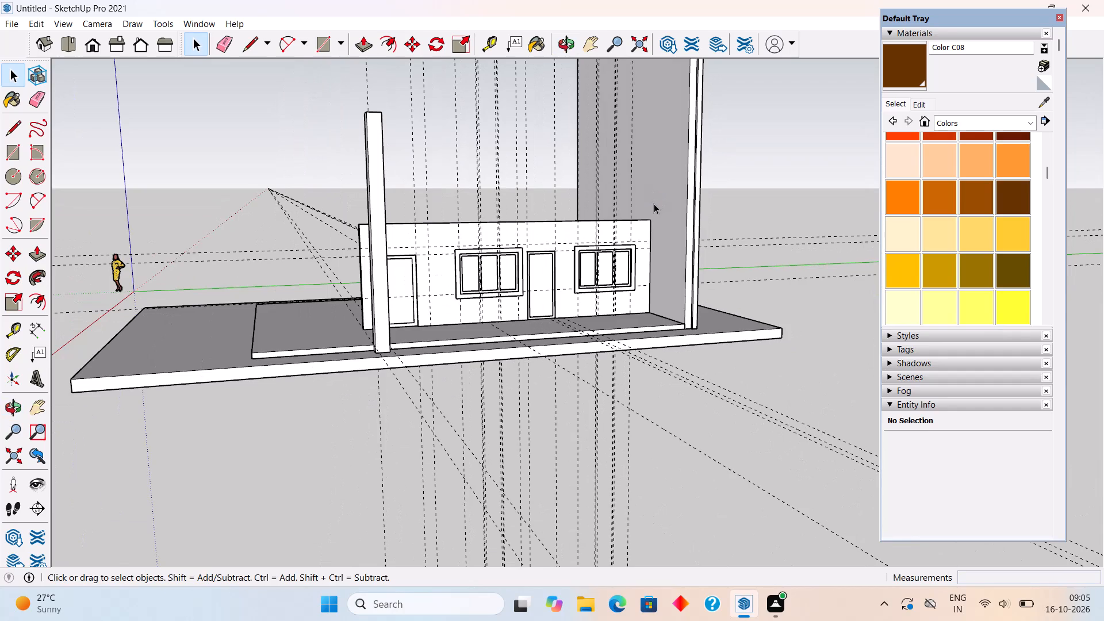
scroll(654, 204, "down", 6)
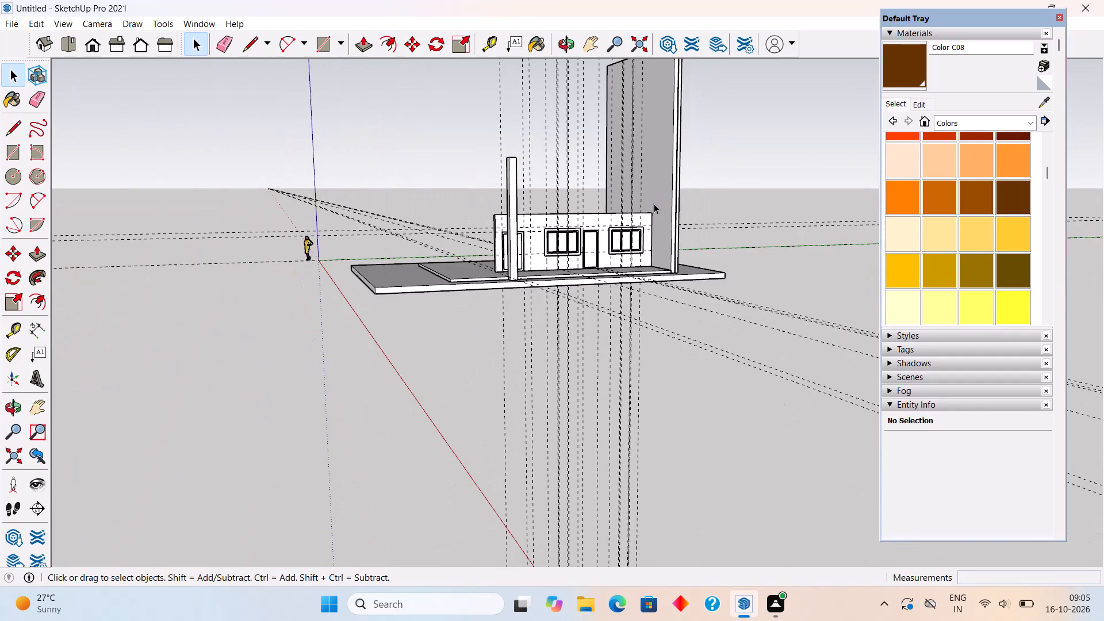
scroll(654, 204, "up", 3)
scroll(630, 136, "up", 1)
middle_click_drag(630, 136, 240, 167)
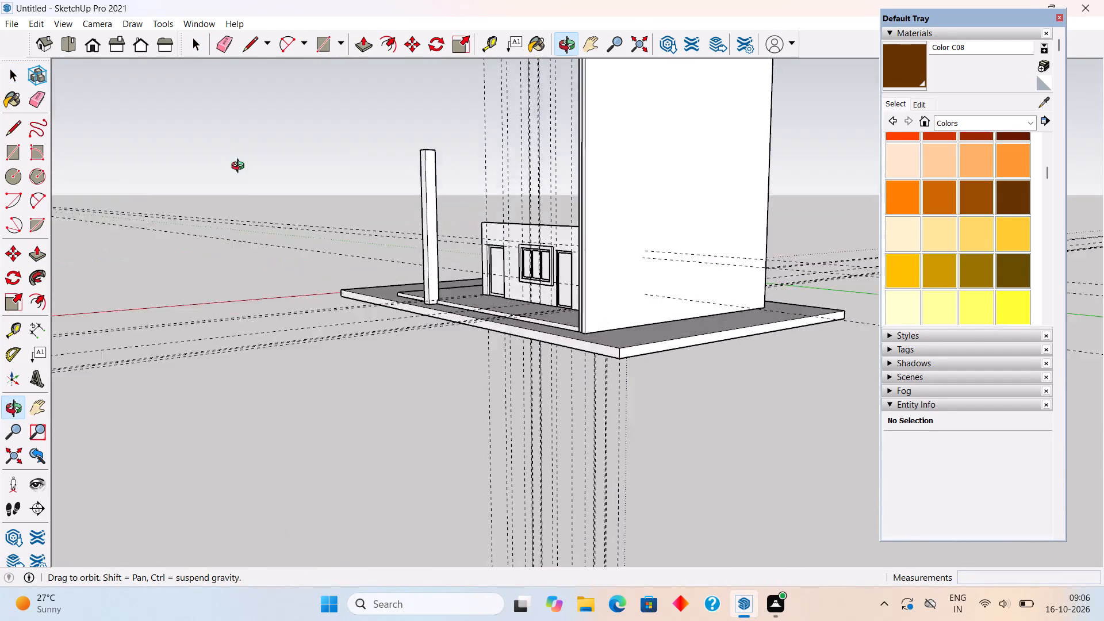
middle_click_drag(240, 167, 568, 254)
scroll(569, 251, "down", 7)
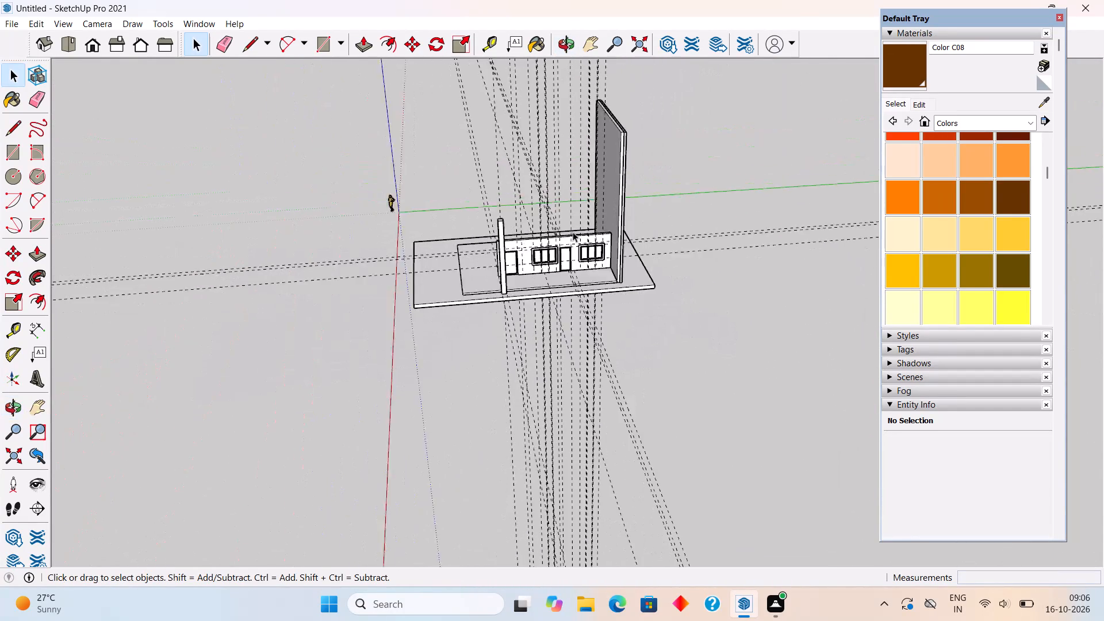
scroll(573, 232, "down", 2)
scroll(623, 320, "up", 1)
middle_click_drag(623, 317, 612, 214)
scroll(612, 214, "up", 7)
middle_click_drag(595, 223, 649, 246)
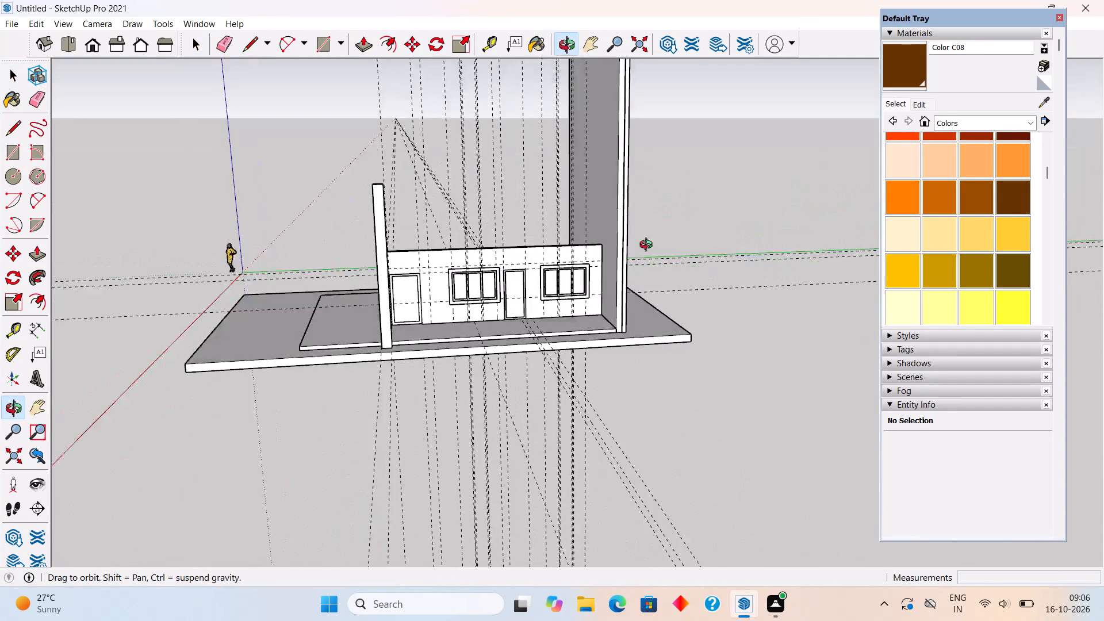
middle_click_drag(649, 246, 766, 292)
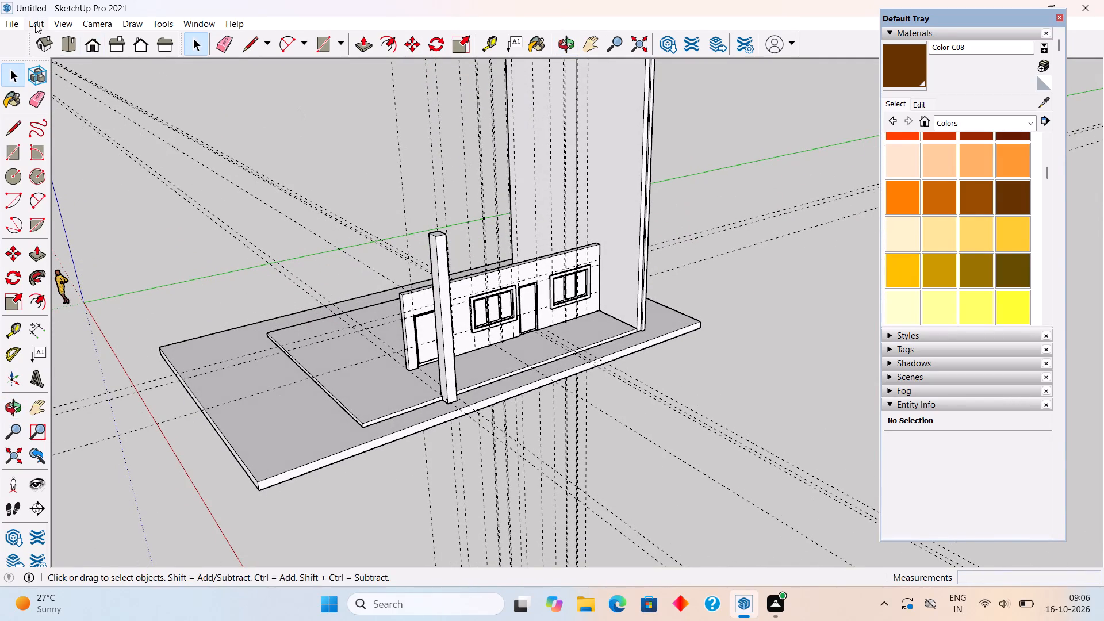
Delete all construction guides from the model.
left_click(35, 24)
left_click(81, 147)
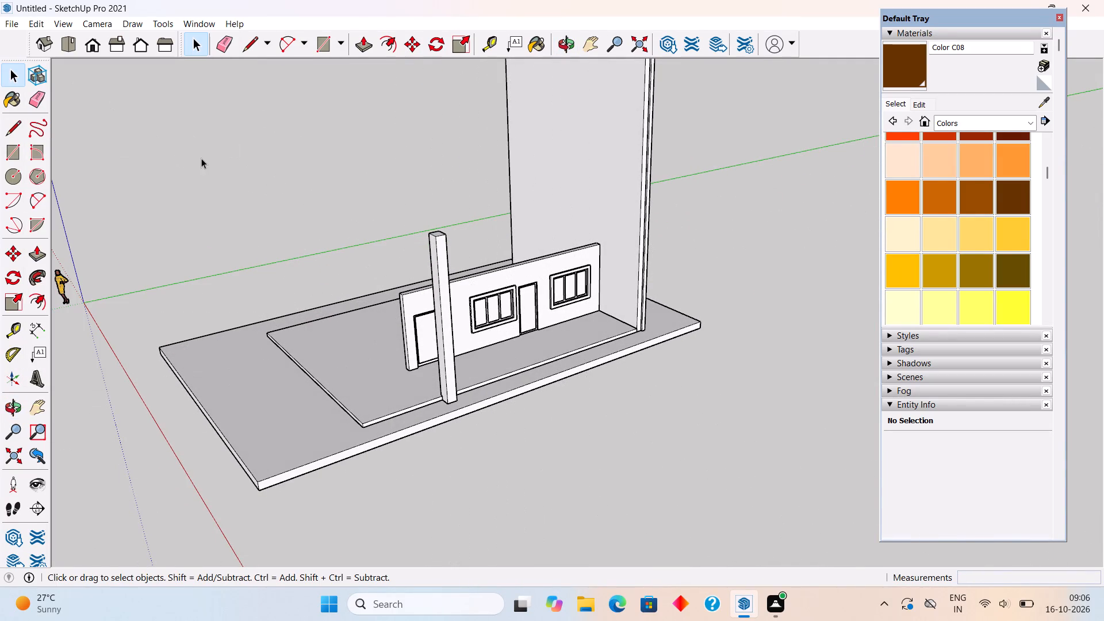
left_click(201, 158)
Inspect the long inner wall's doors and windows from the front, above and both sides.
middle_click_drag(429, 198, 241, 82)
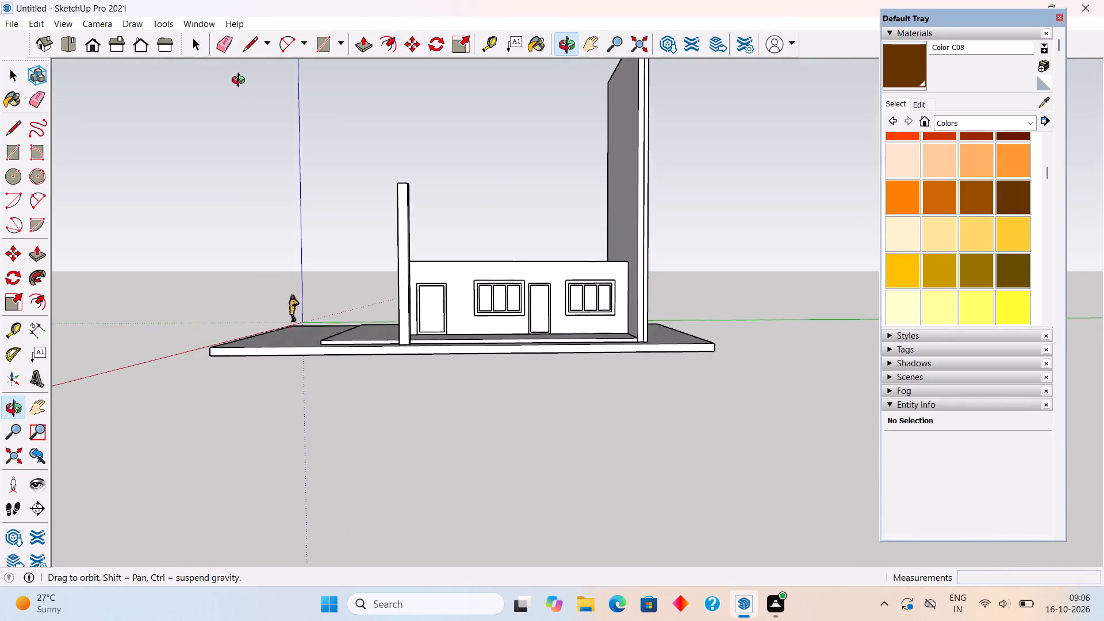
middle_click_drag(241, 82, 827, 183)
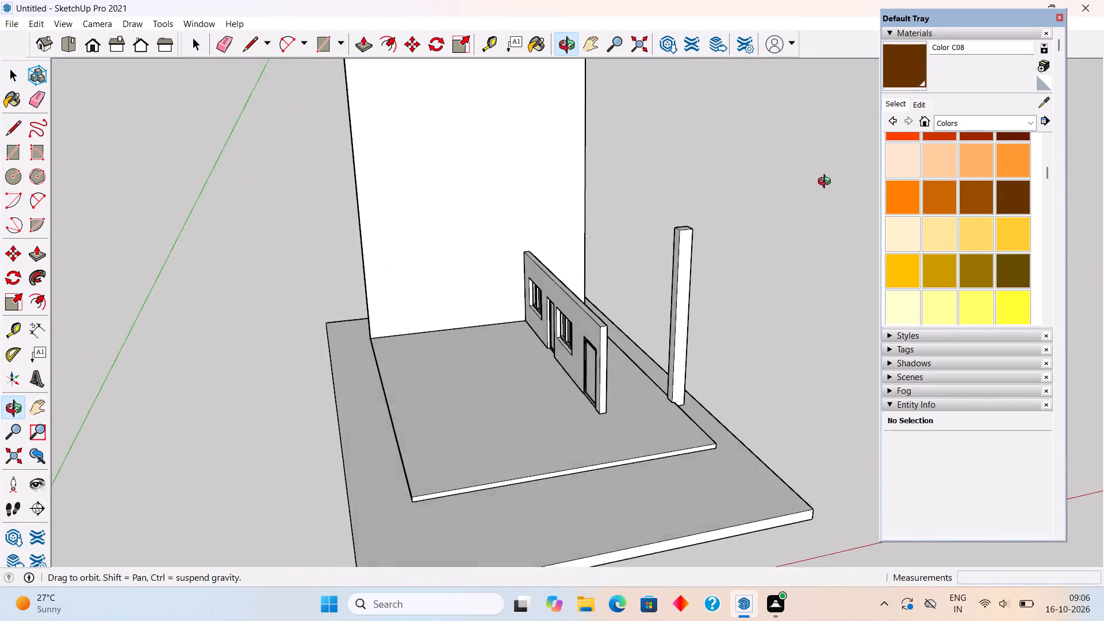
middle_click_drag(827, 183, 485, 184)
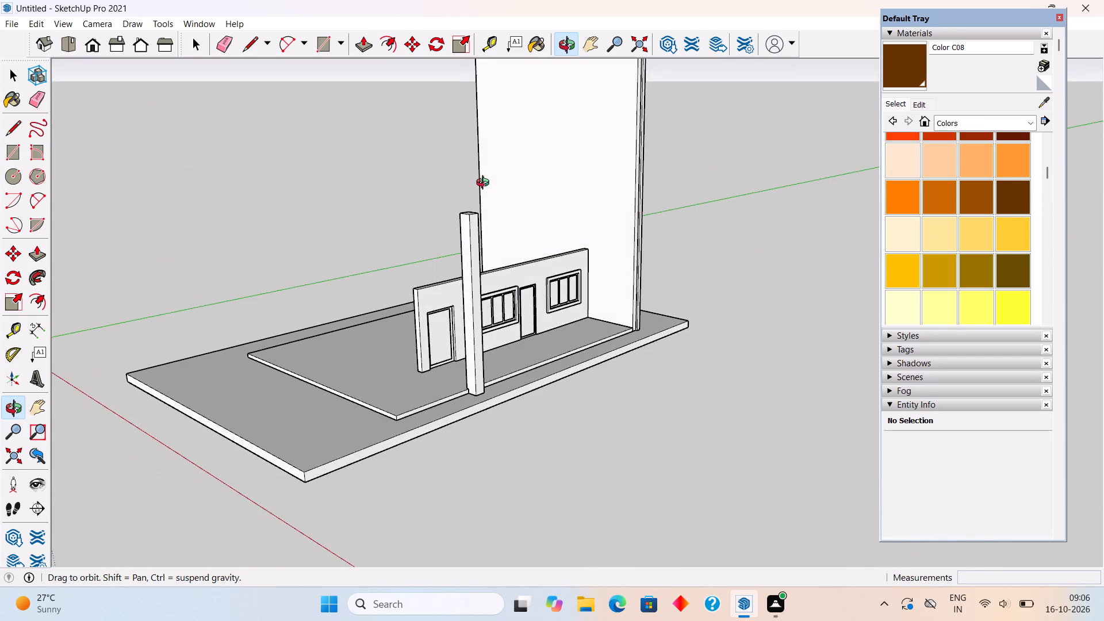
middle_click_drag(485, 184, 214, 74)
scroll(570, 200, "up", 6)
middle_click_drag(595, 208, 600, 271)
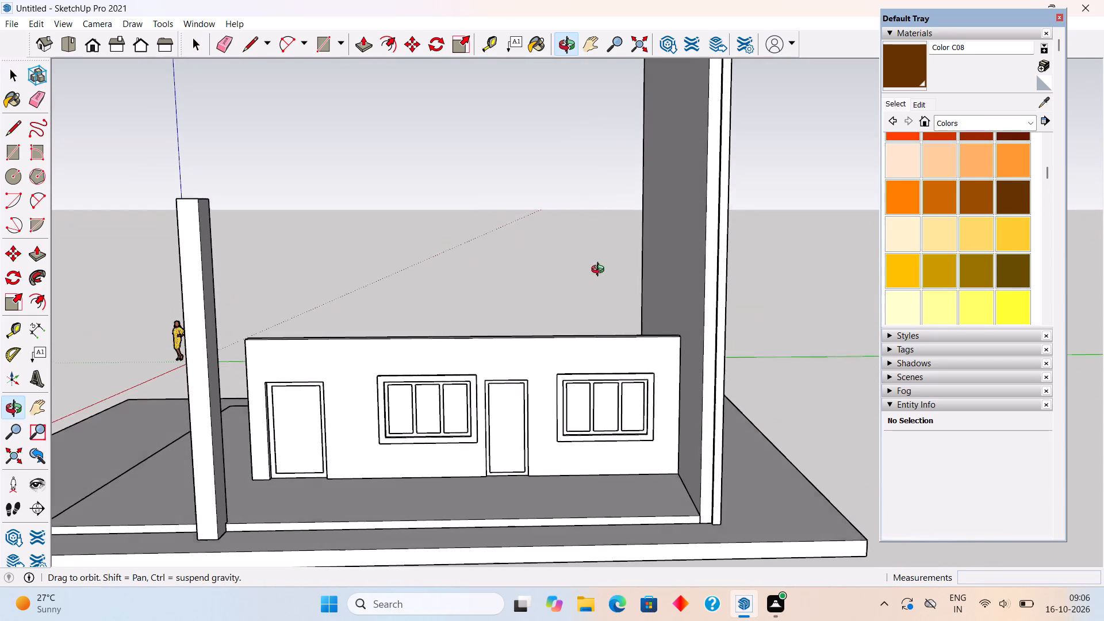
middle_click_drag(600, 271, 601, 272)
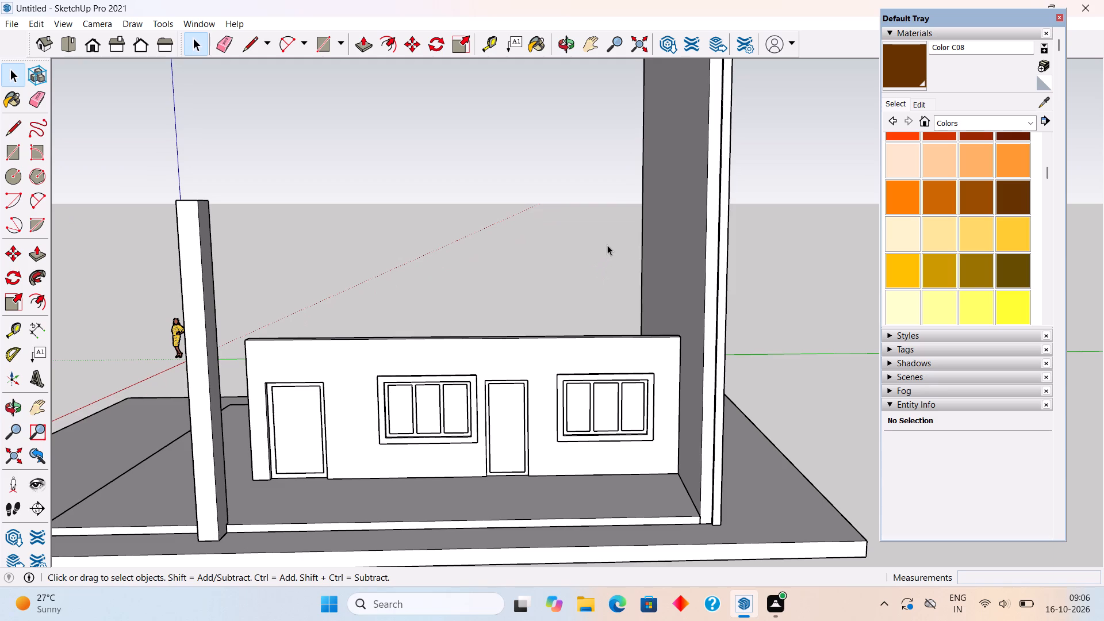
scroll(607, 245, "down", 3)
middle_click_drag(607, 249, 607, 325)
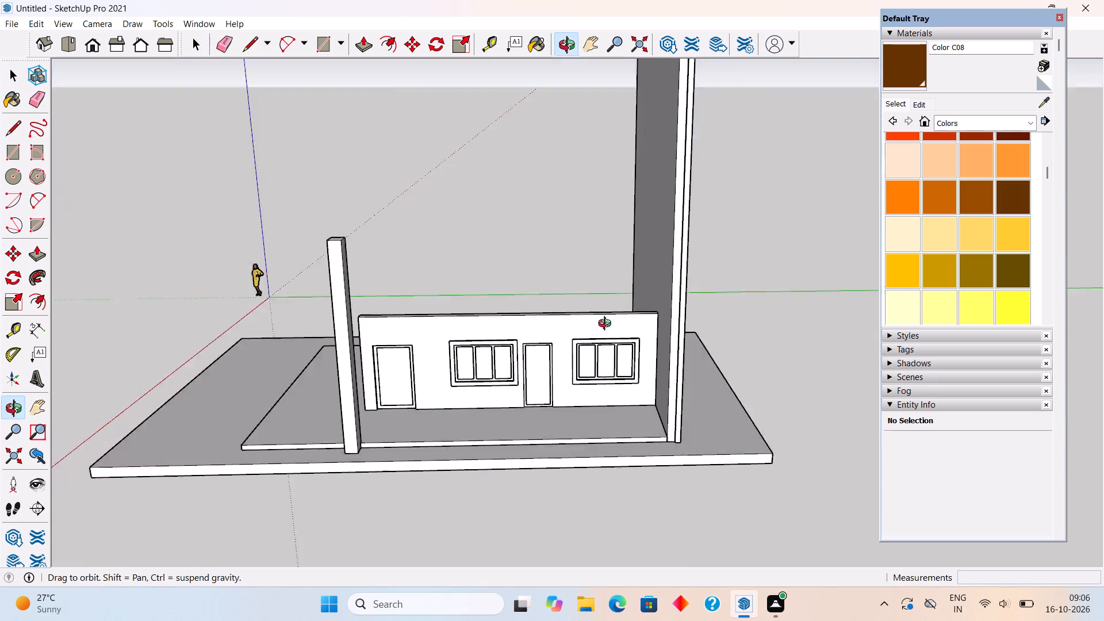
middle_click_drag(607, 325, 629, 441)
scroll(393, 450, "up", 4)
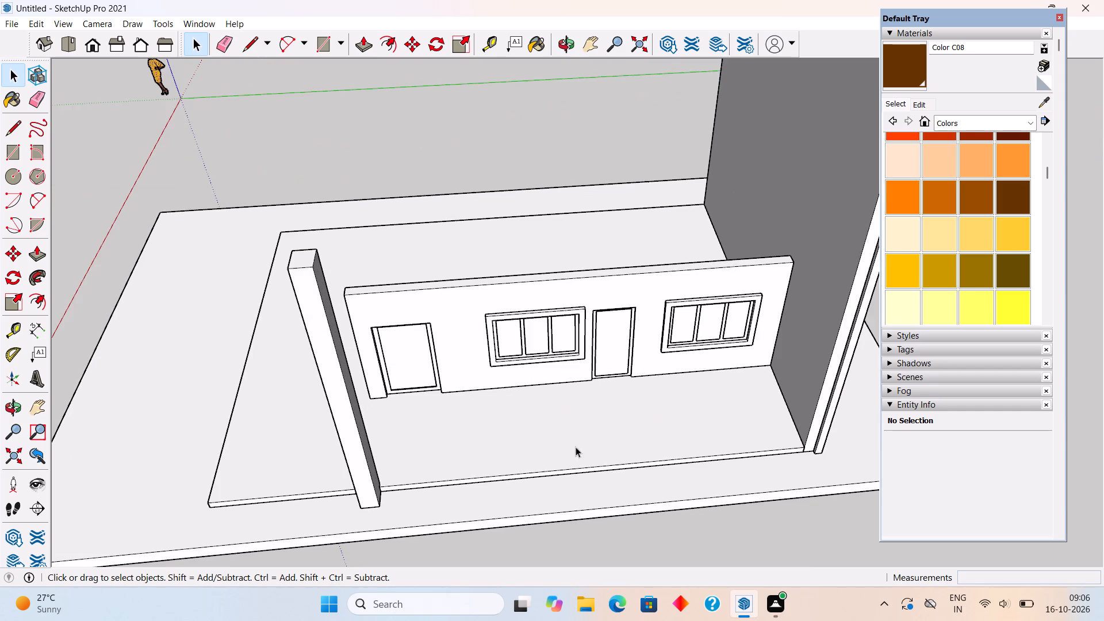
middle_click_drag(575, 421, 620, 351)
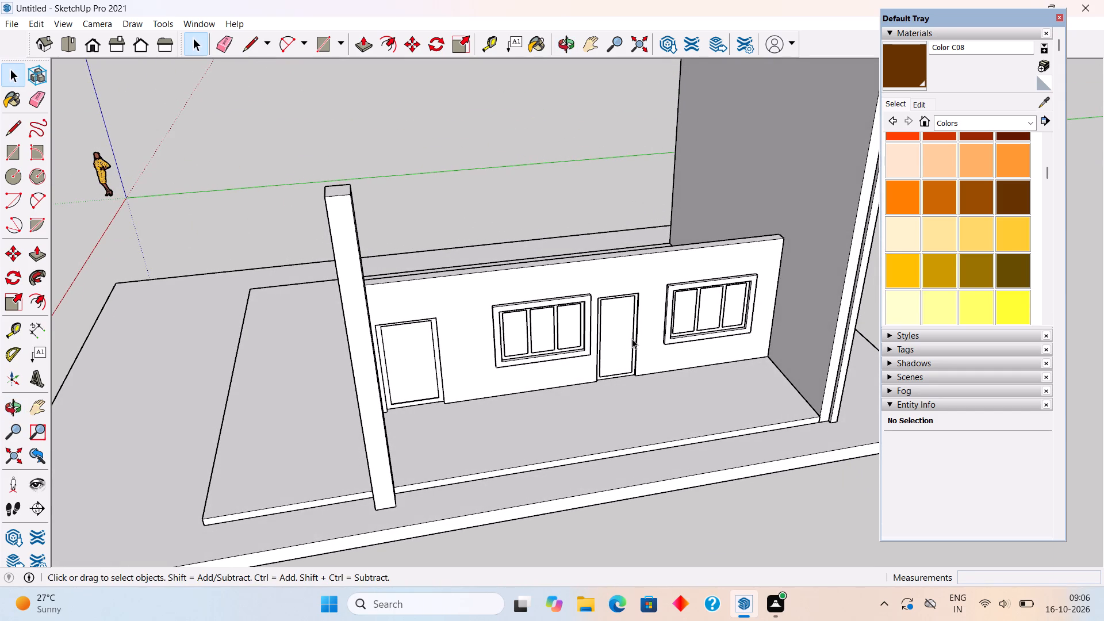
scroll(632, 338, "up", 1)
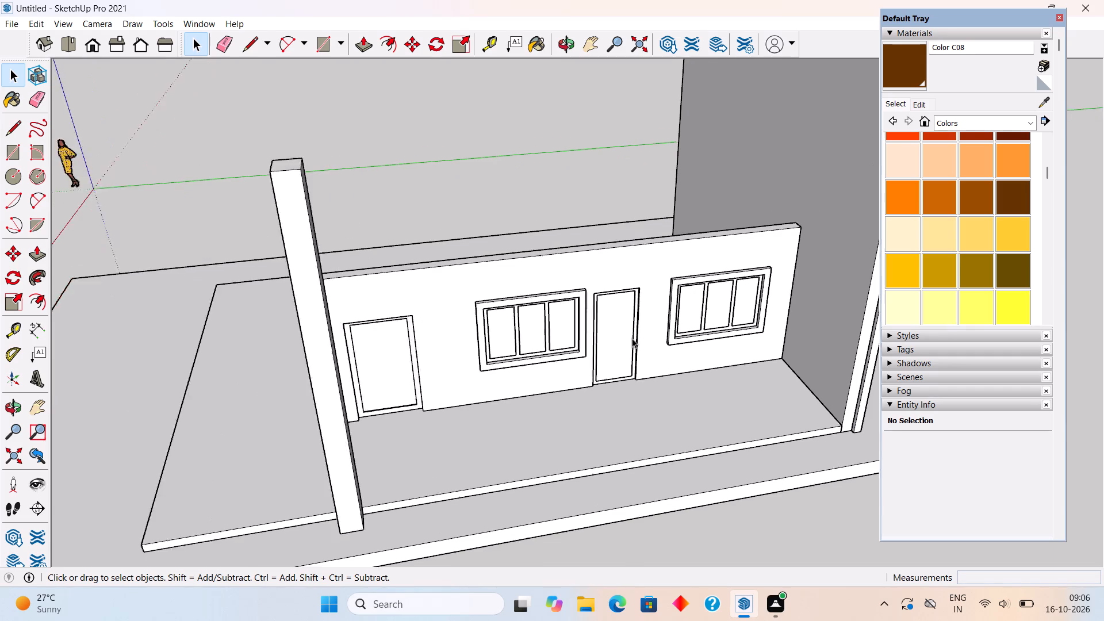
scroll(632, 338, "up", 5)
middle_click_drag(632, 338, 569, 195)
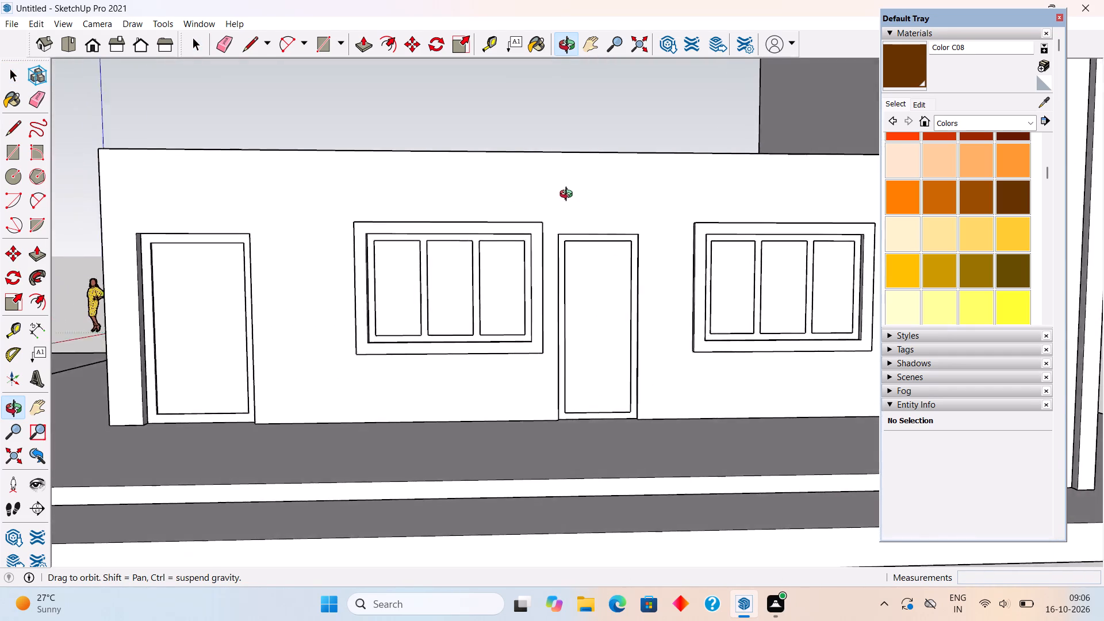
middle_click_drag(569, 195, 401, 170)
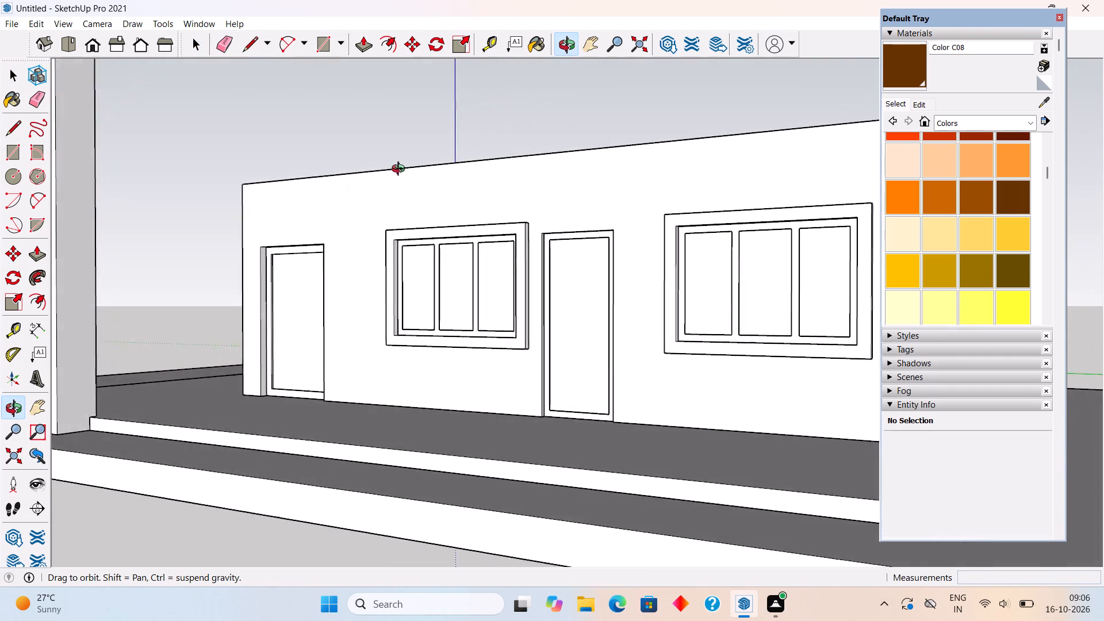
middle_click_drag(401, 170, 350, 144)
middle_click_drag(328, 259, 509, 331)
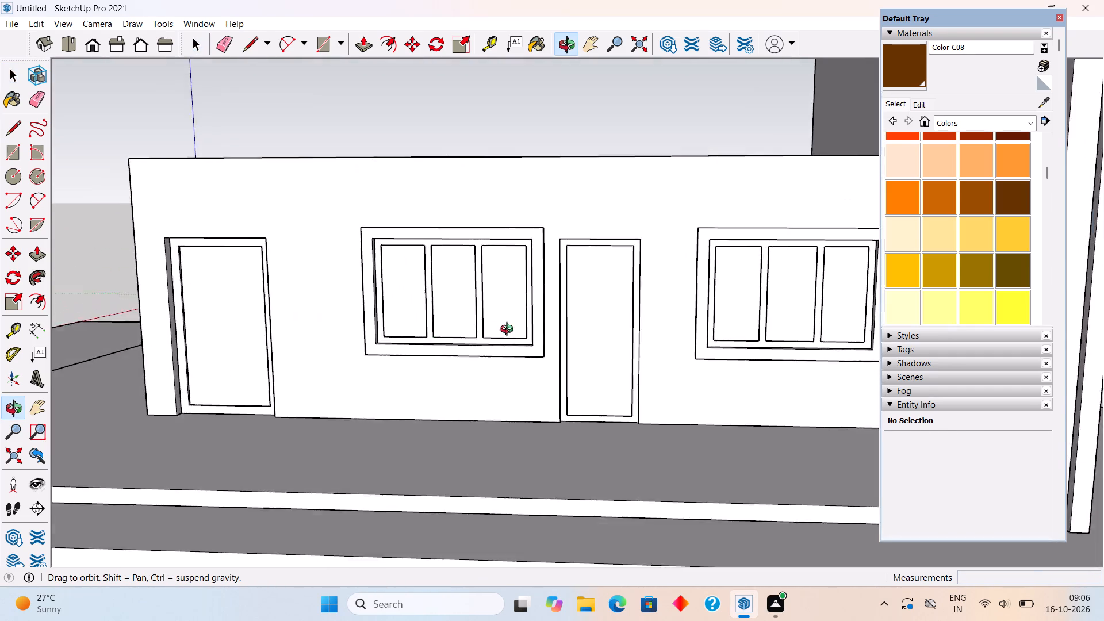
Browse the Wood and the Glass and Mirrors material collections for door and window finishes.
middle_click_drag(509, 331, 553, 323)
scroll(553, 323, "down", 3)
scroll(817, 279, "up", 2)
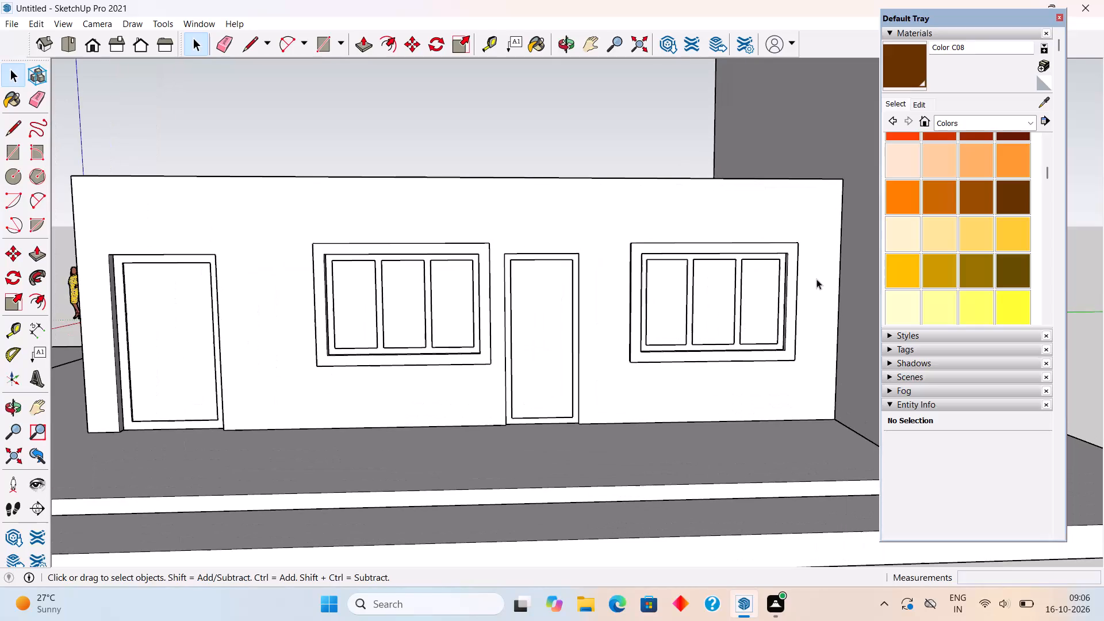
key("b")
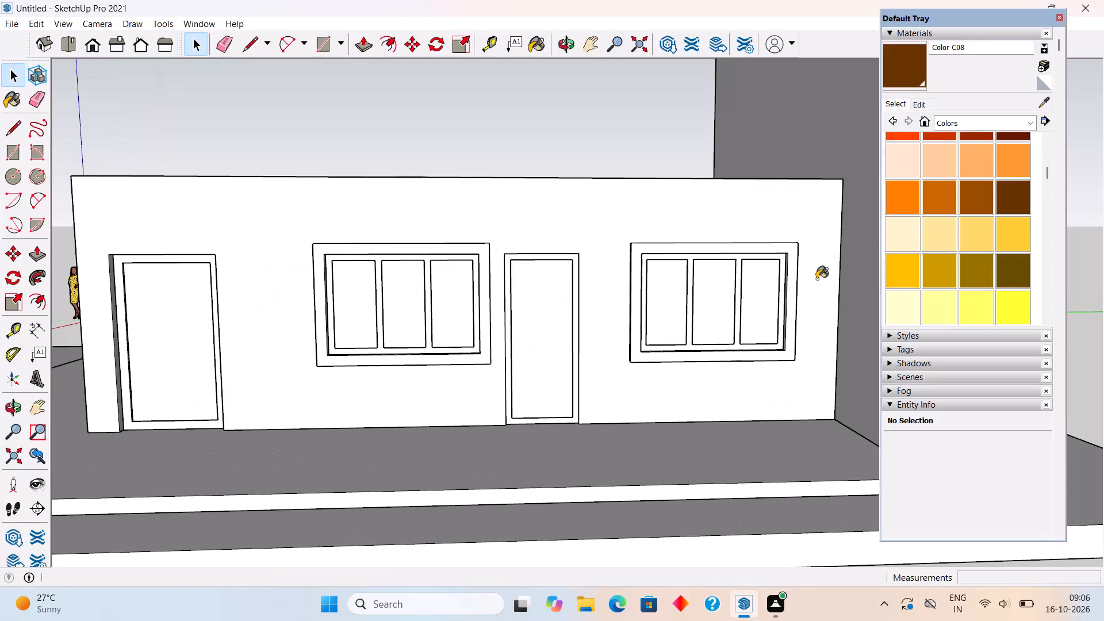
left_click(965, 122)
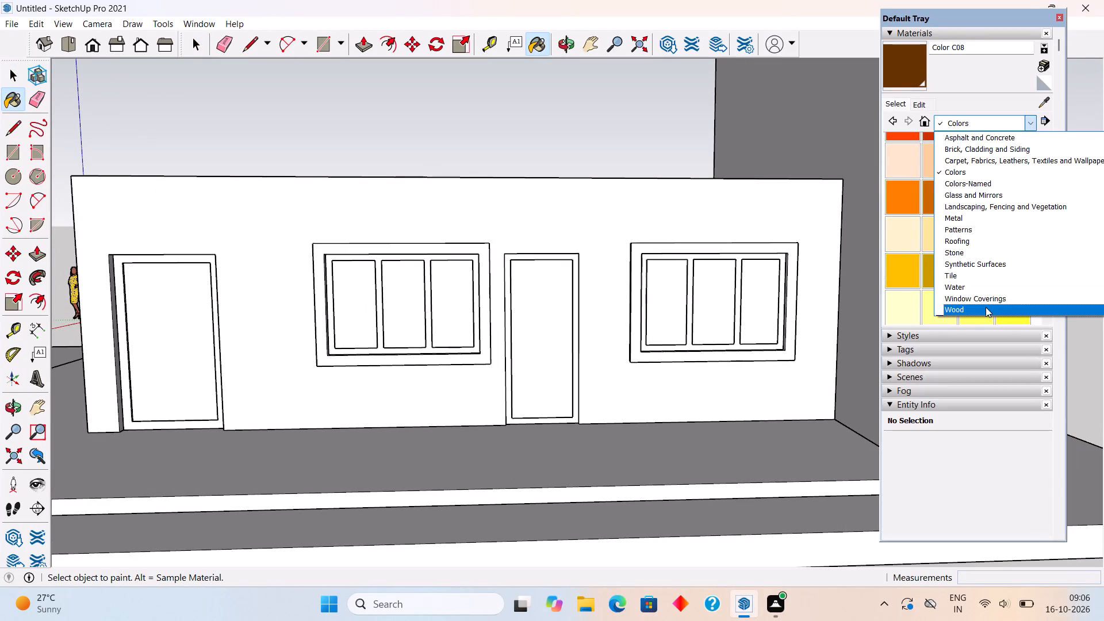
left_click(986, 307)
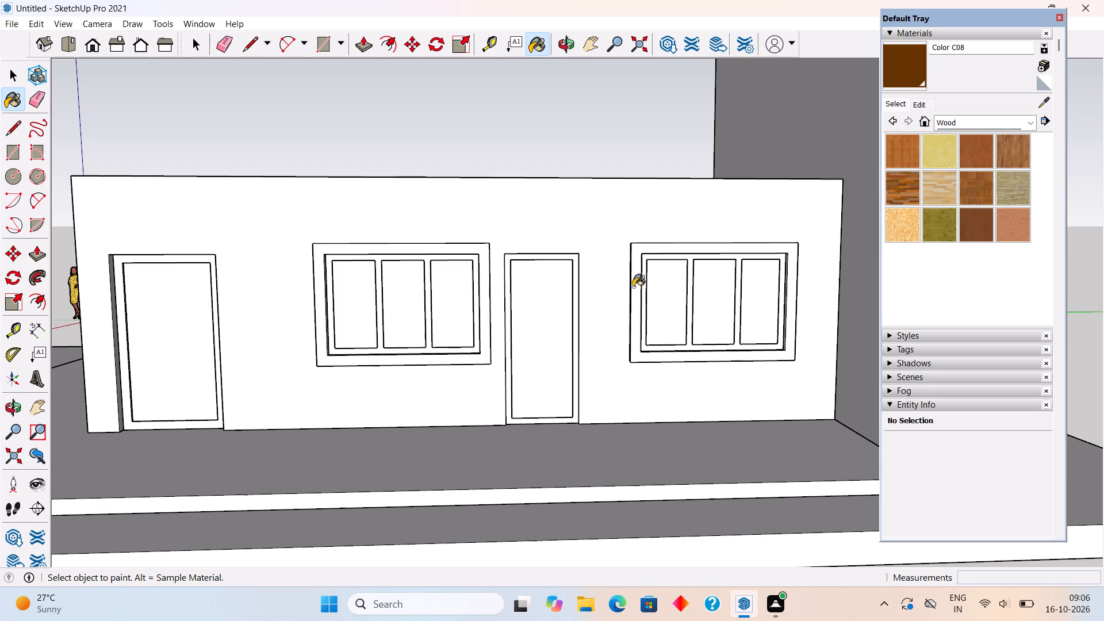
left_click(971, 120)
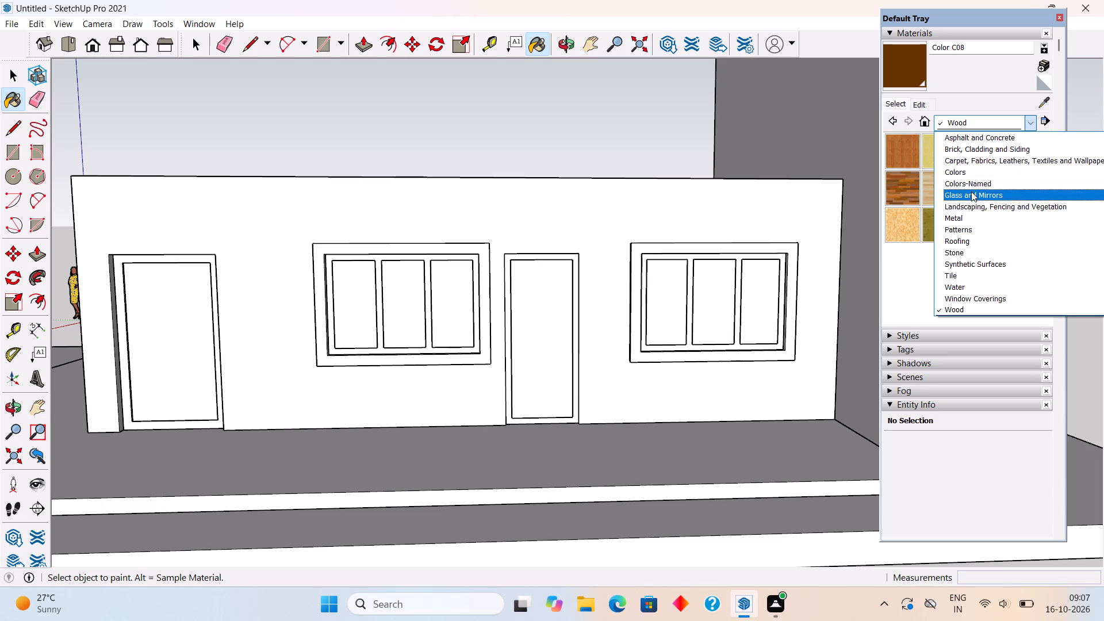
left_click(971, 191)
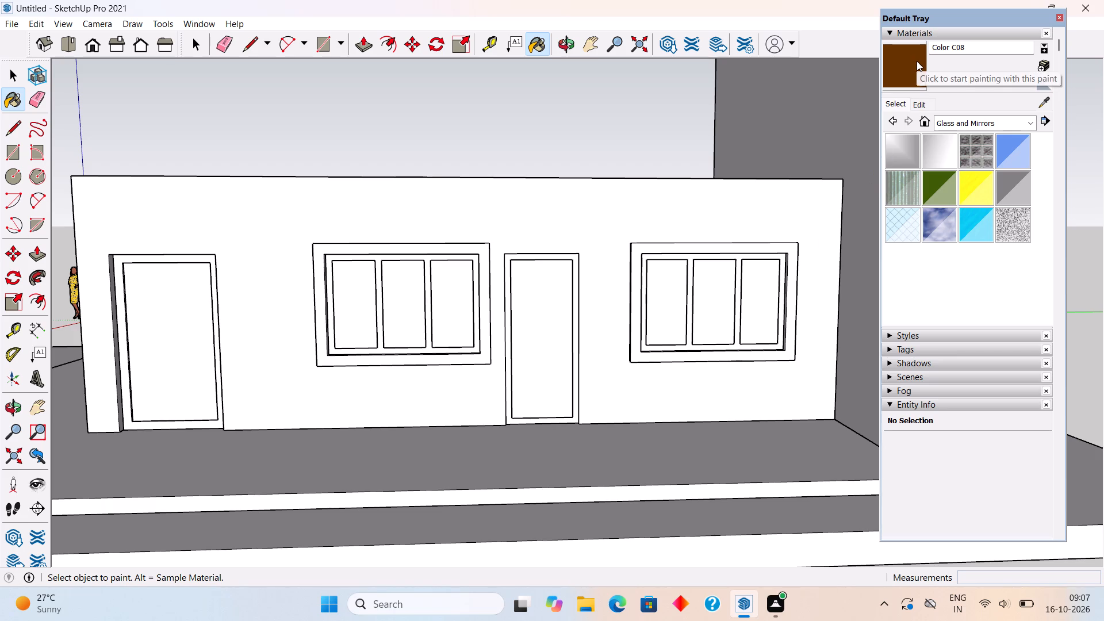
Paint both door frames and both inner window frames of the long inner wall with black Color M09 from the Colors collection.
left_click(971, 124)
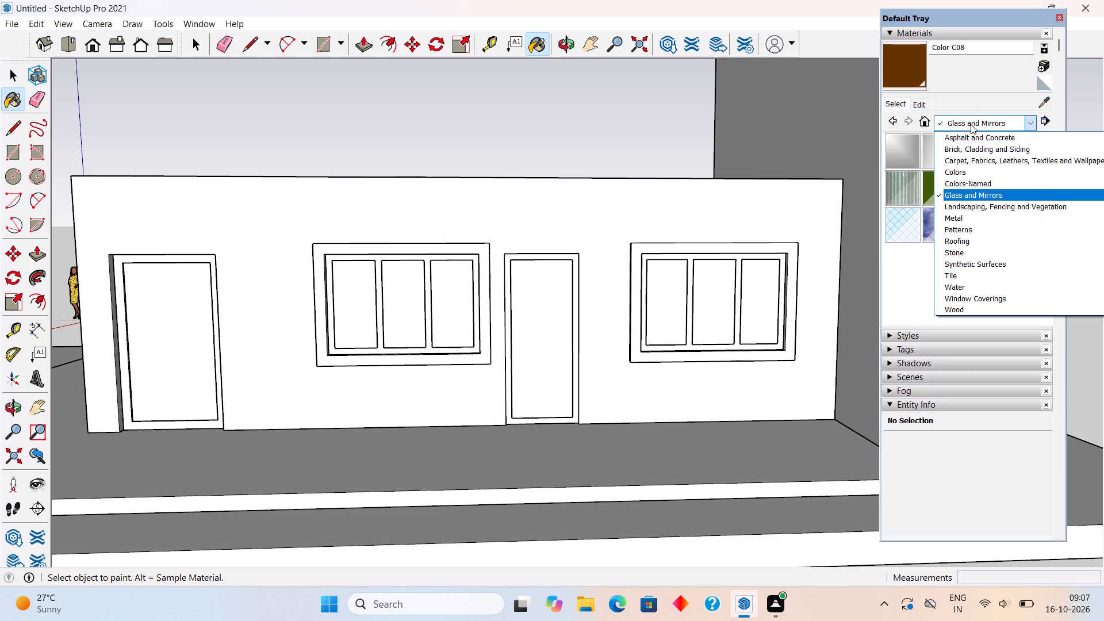
left_click(979, 175)
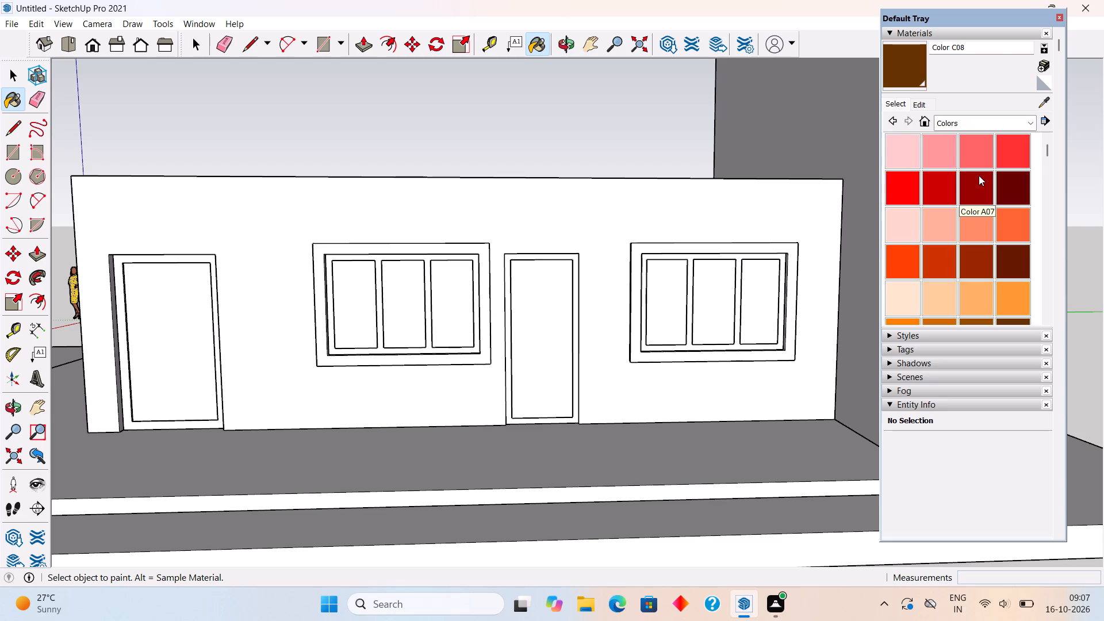
scroll(979, 175, "down", 12)
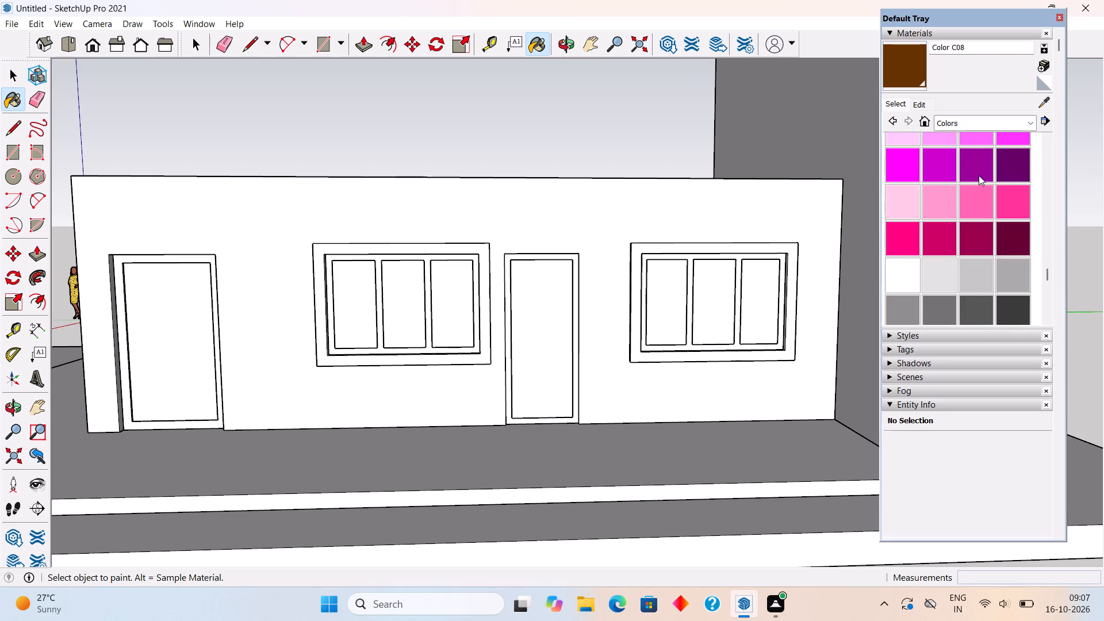
left_click(949, 270)
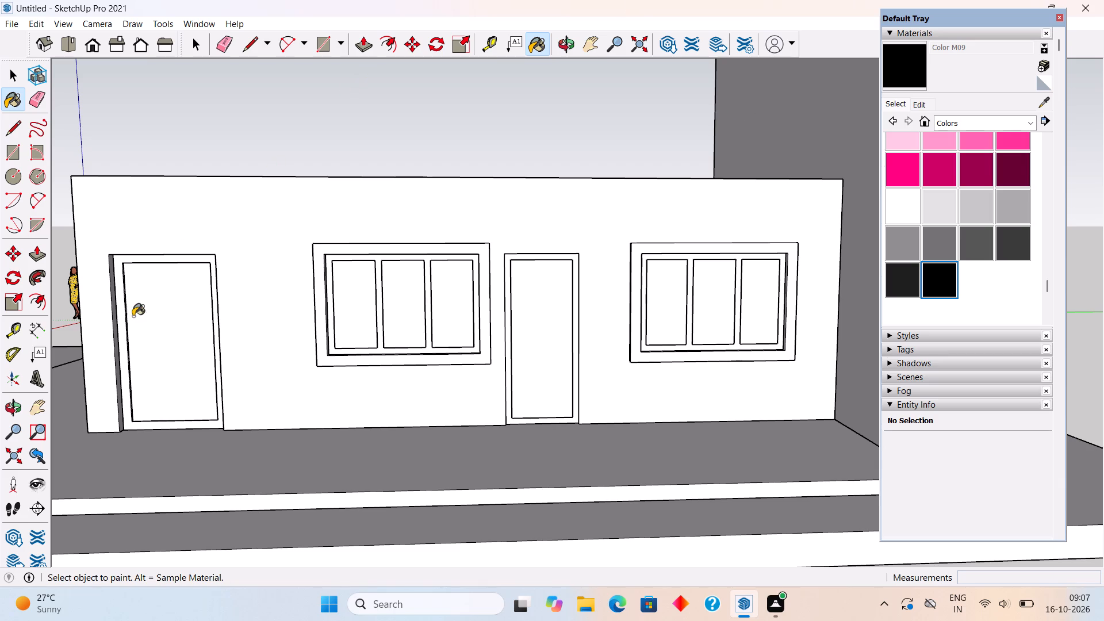
left_click(118, 331)
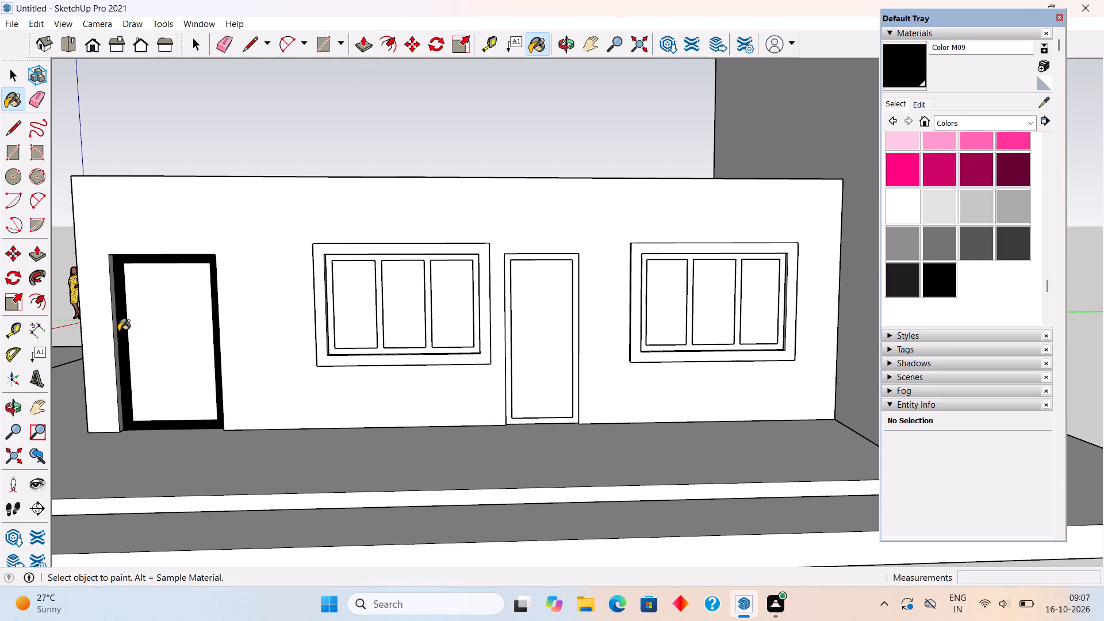
scroll(322, 269, "up", 3)
left_click(330, 256)
scroll(330, 256, "down", 4)
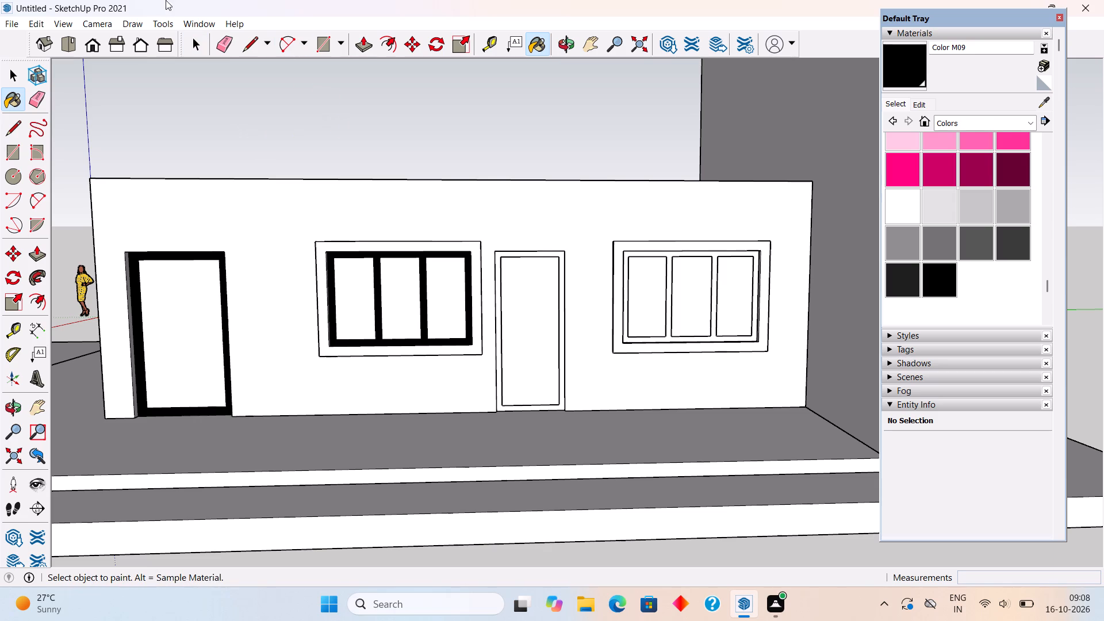
left_click(496, 283)
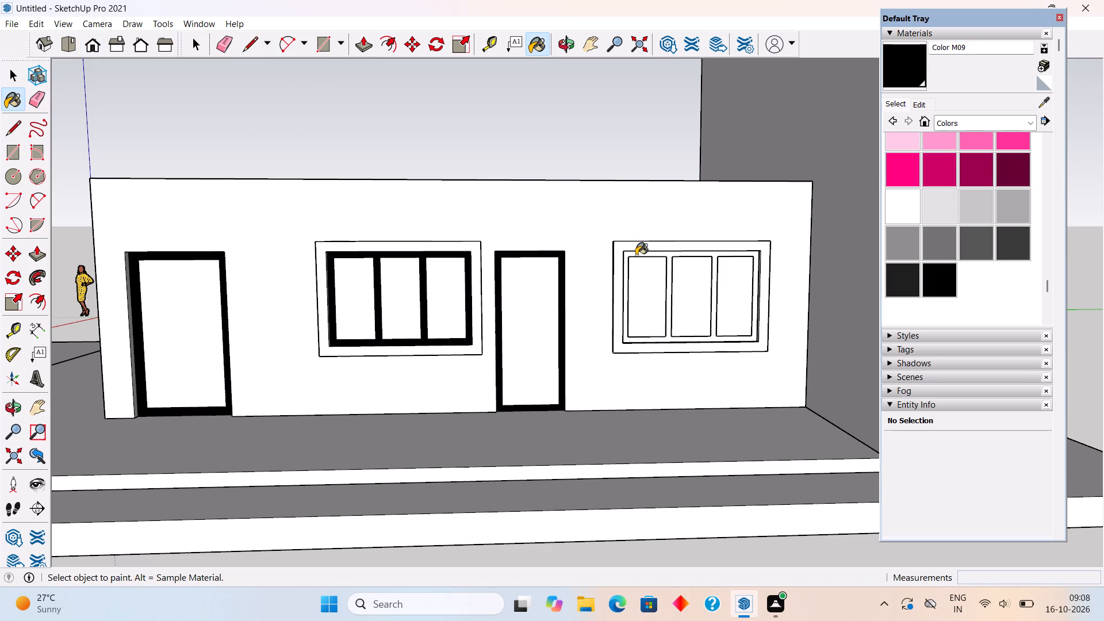
left_click(636, 255)
key("space")
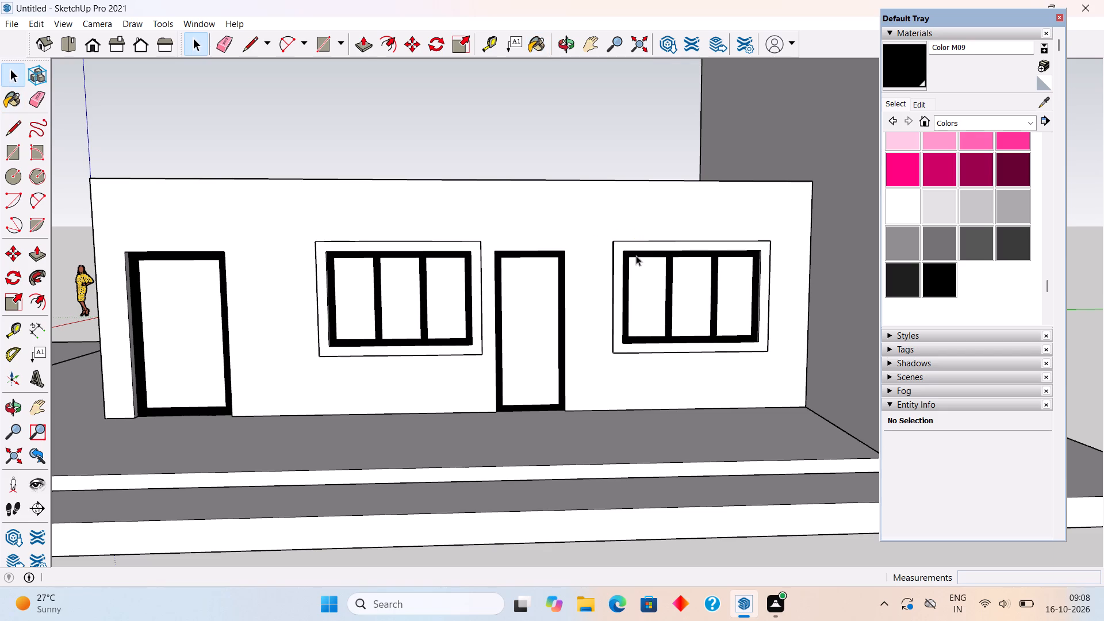
Paint both door panels with the Wood Veneer 01 material from the Wood collection.
left_click(941, 118)
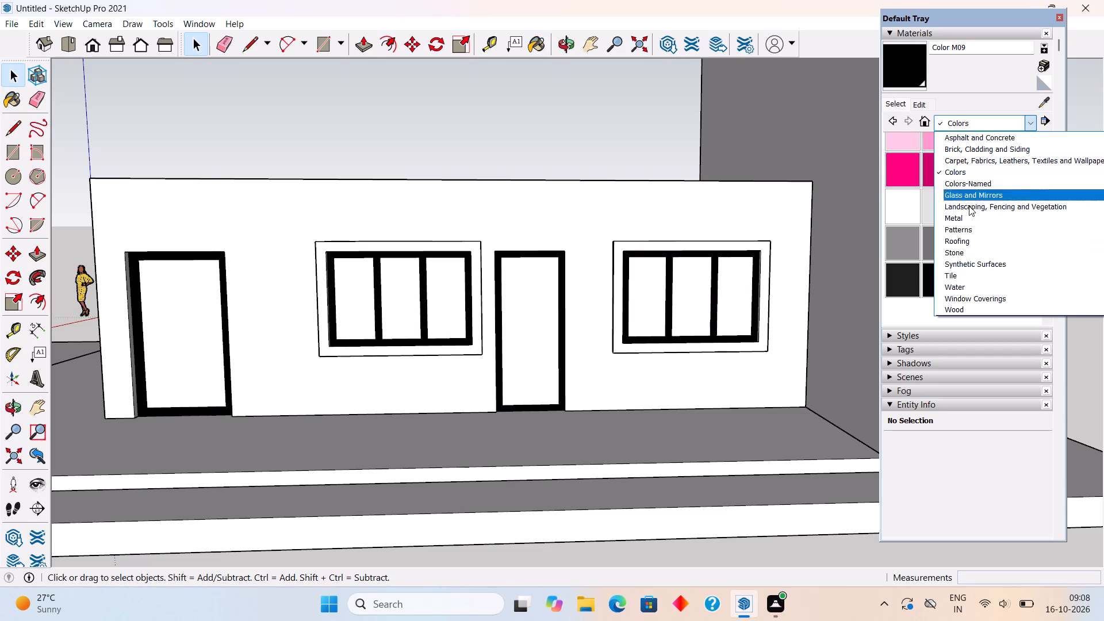
left_click(981, 313)
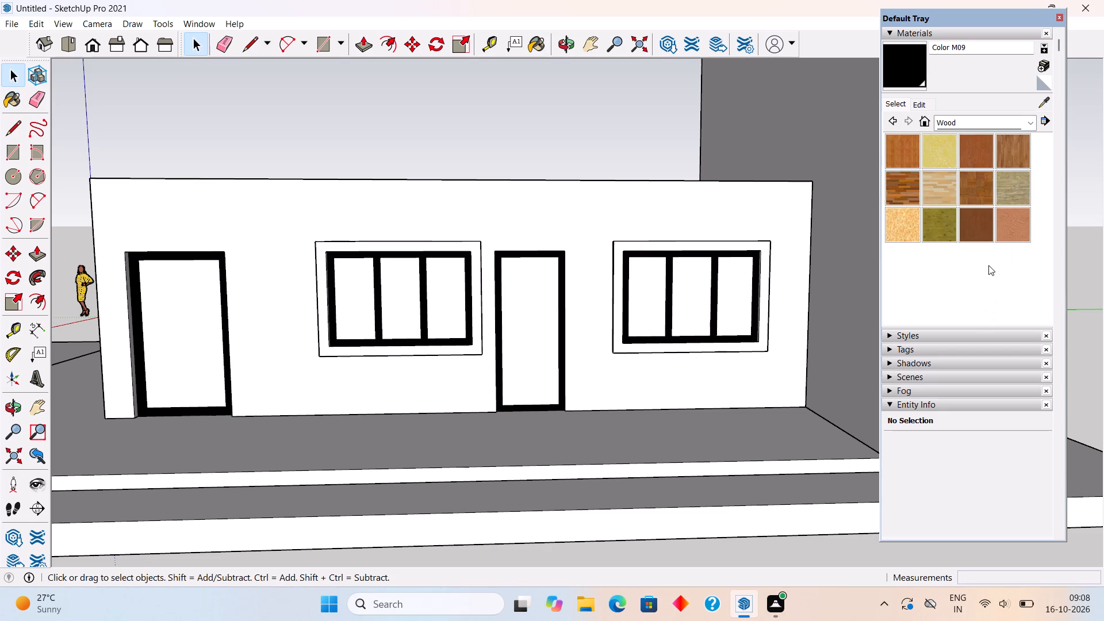
left_click(978, 225)
left_click(190, 349)
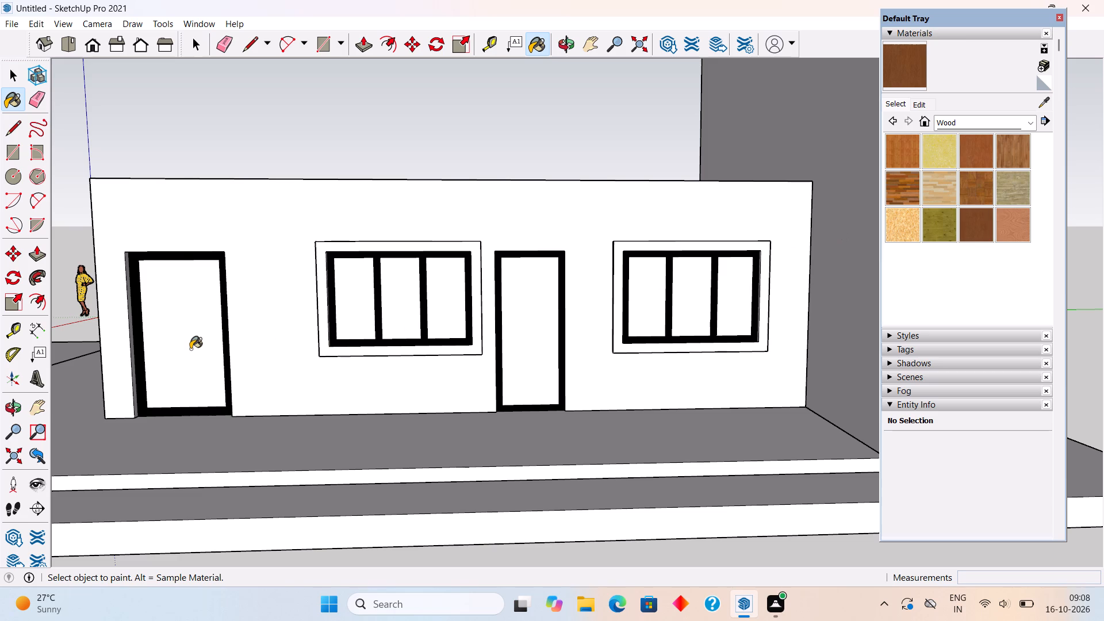
left_click(520, 292)
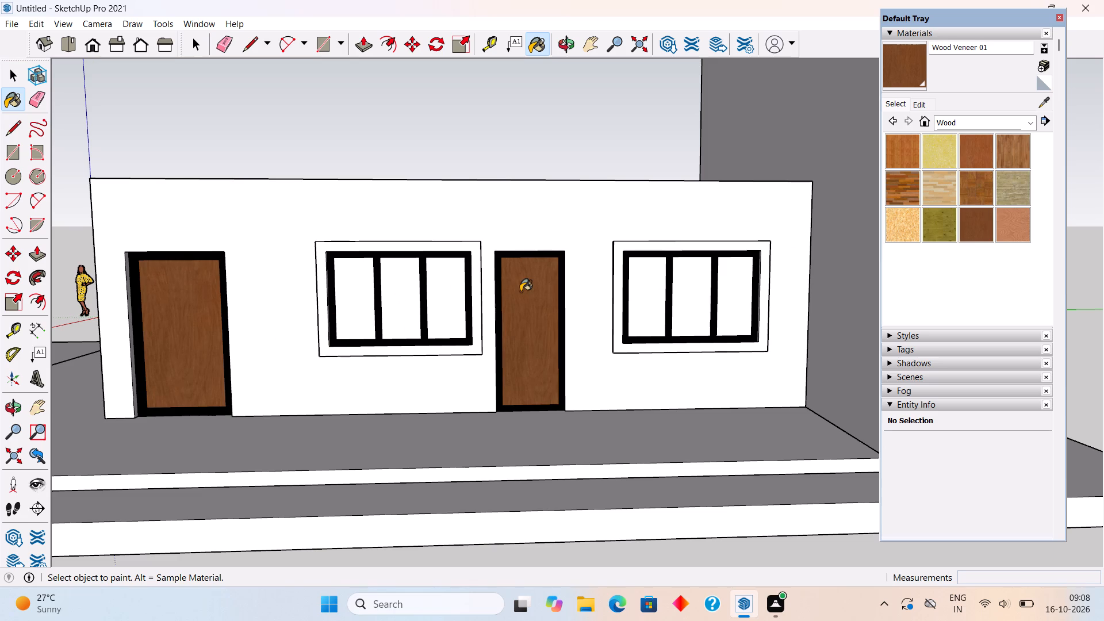
Darken the colour of the Wood Veneer 01 material used on the door panels.
left_click(919, 102)
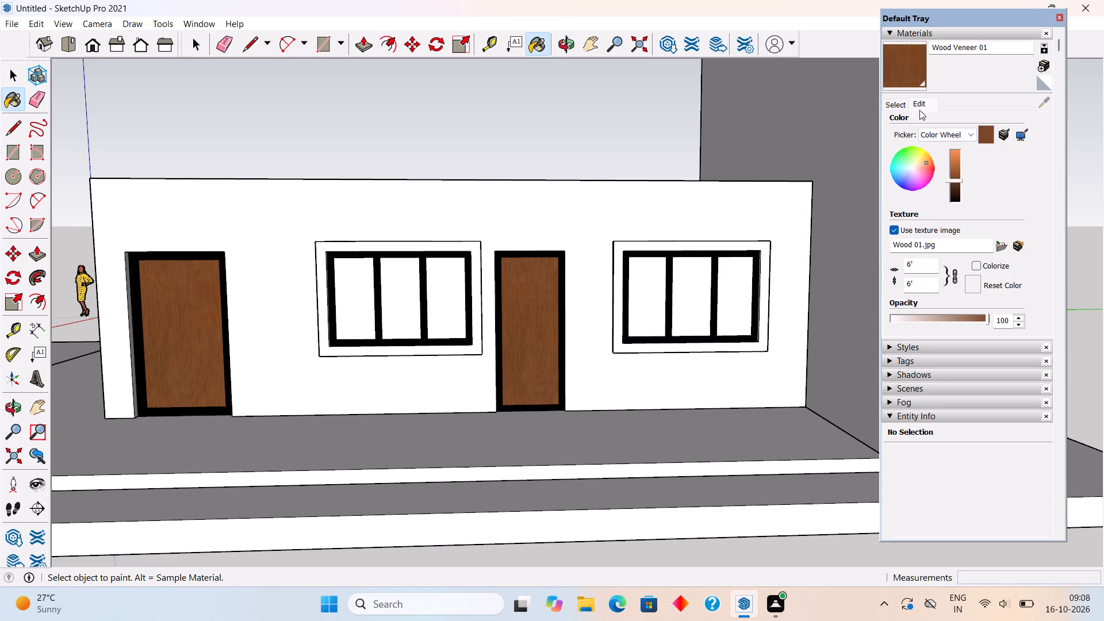
left_click(957, 179)
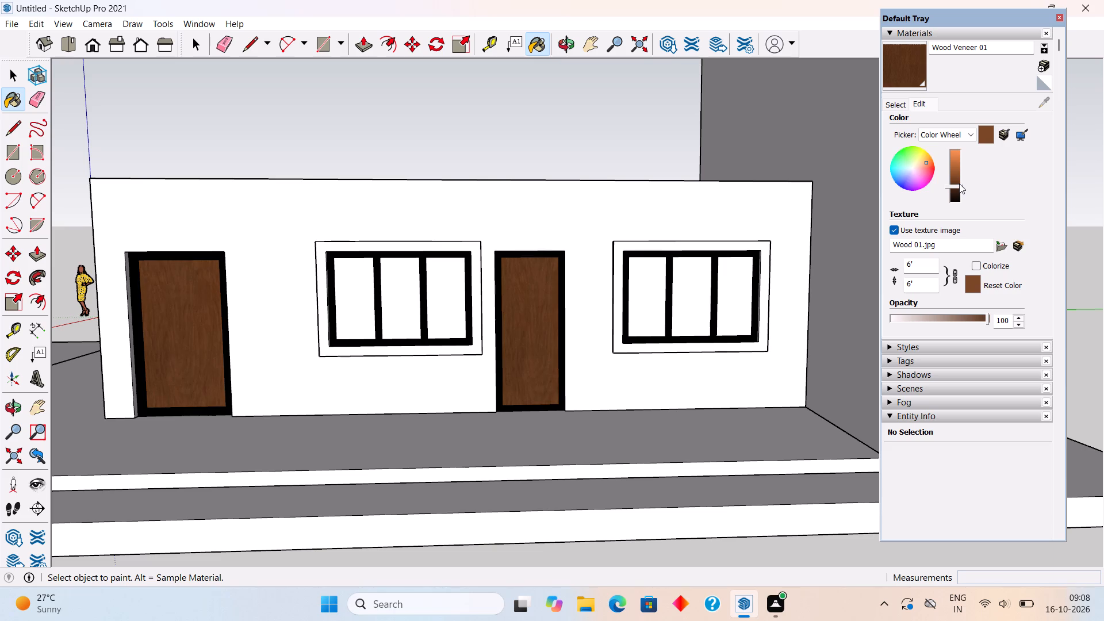
key("space")
left_click(637, 114)
key("space")
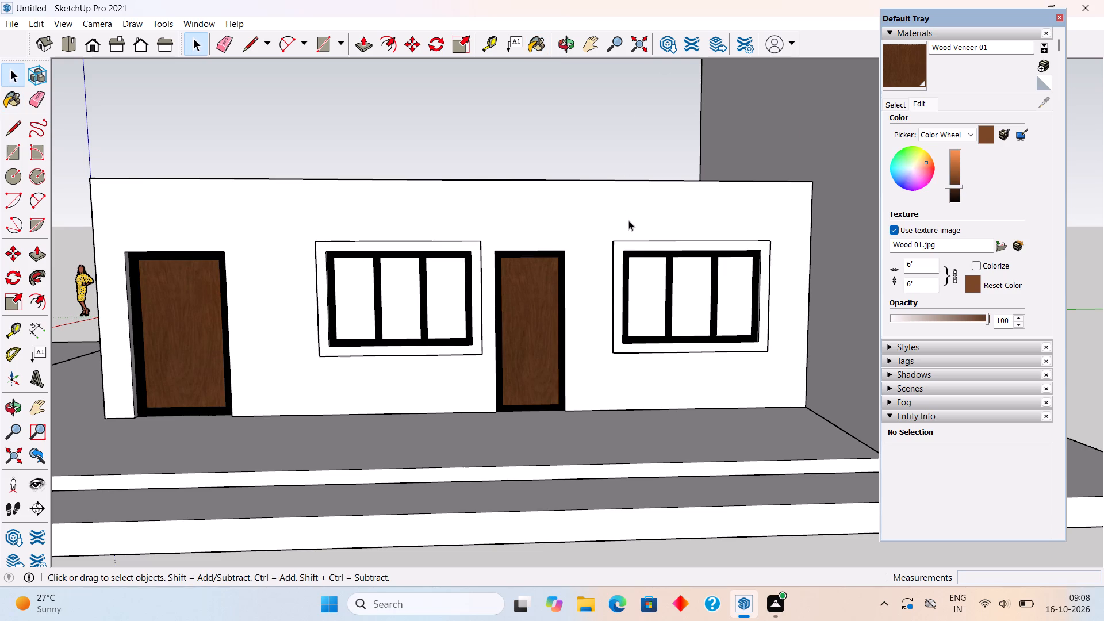
Paint all six window panes with Translucent Glass Gray from the Glass and Mirrors collection.
left_click(891, 103)
left_click(956, 121)
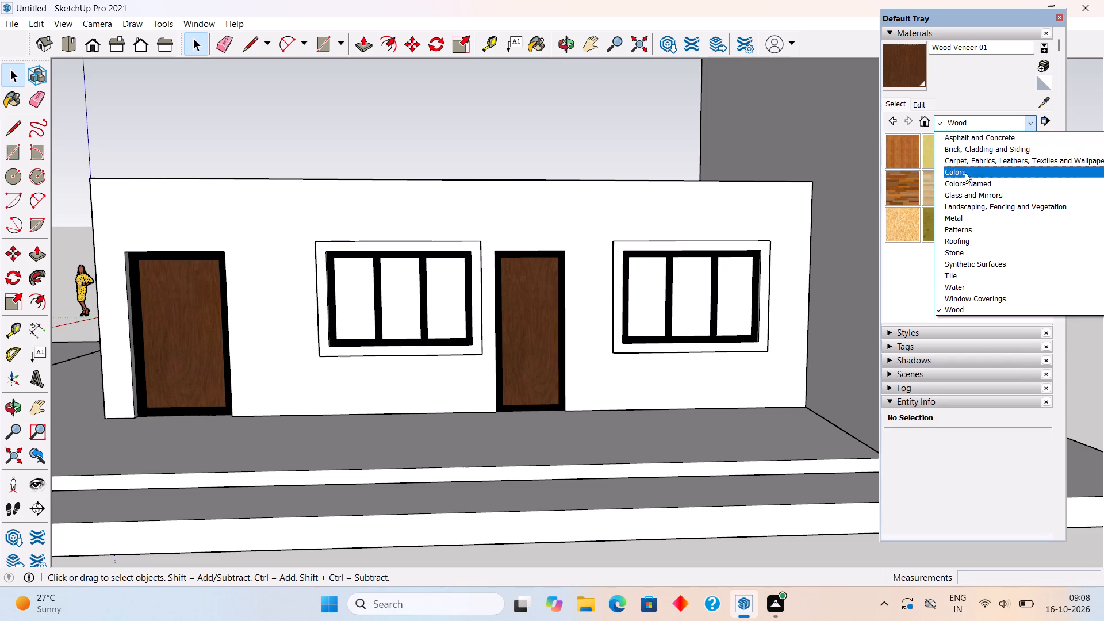
left_click(969, 192)
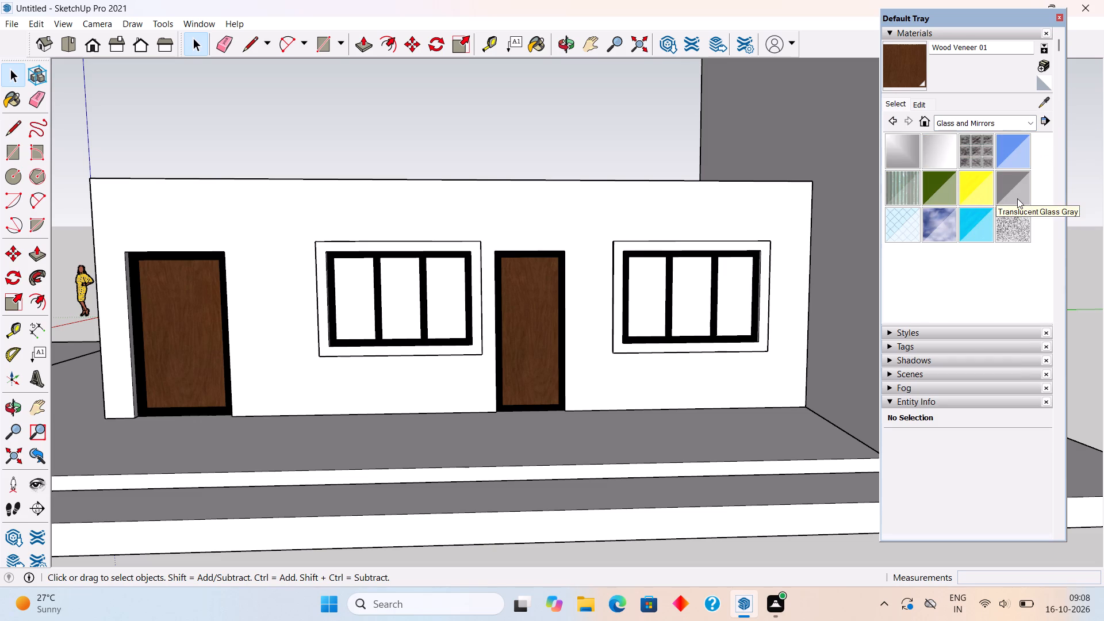
left_click(1017, 194)
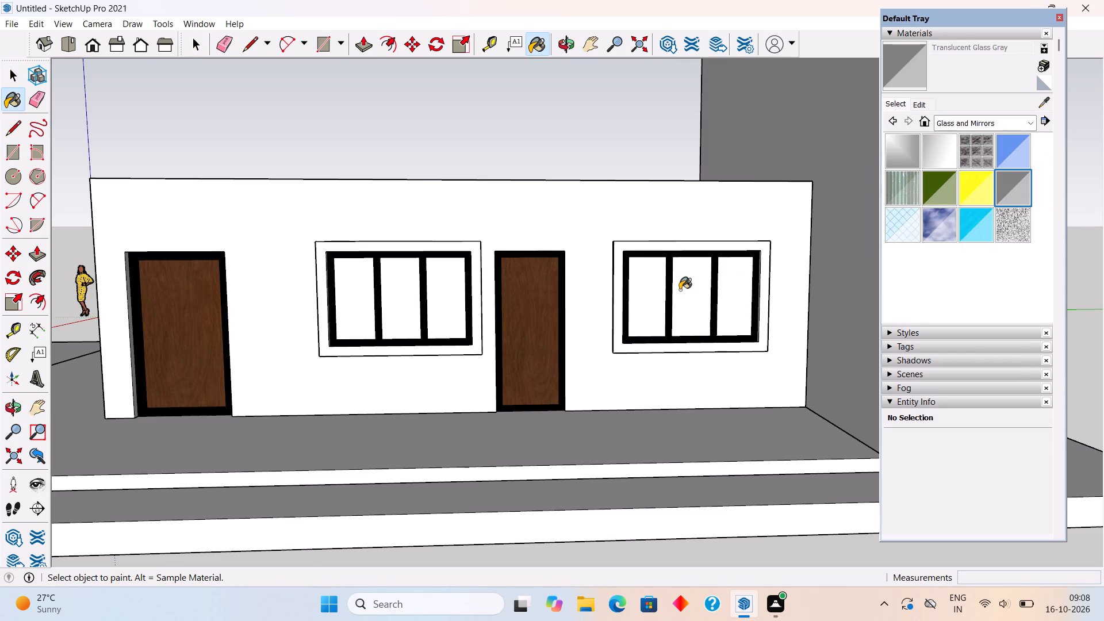
left_click(680, 290)
left_click(655, 309)
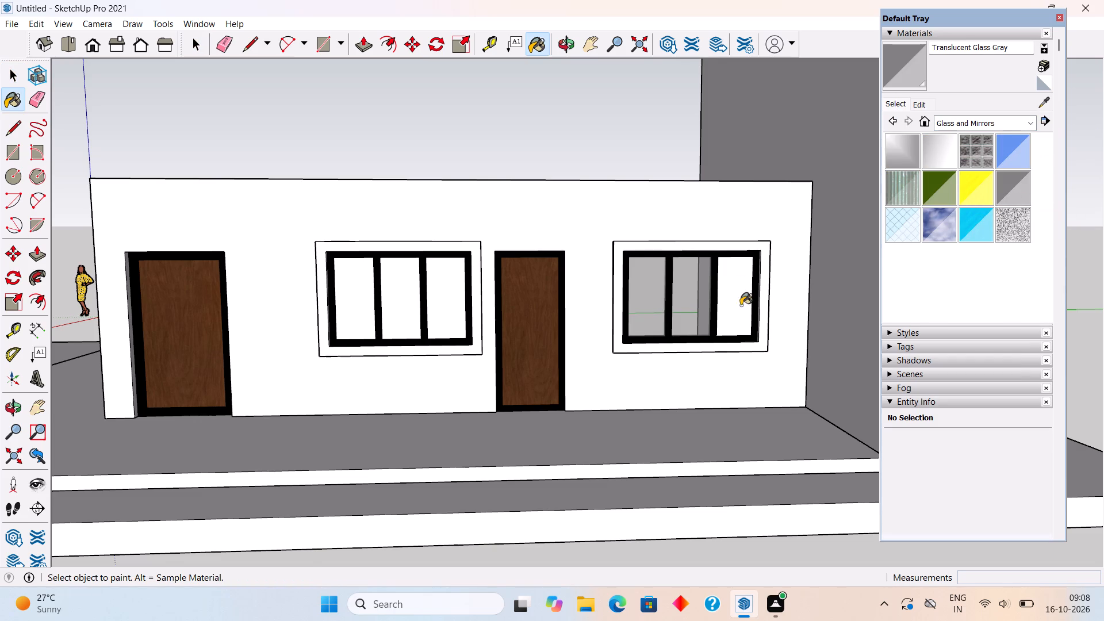
left_click(739, 306)
left_click(444, 305)
left_click(397, 302)
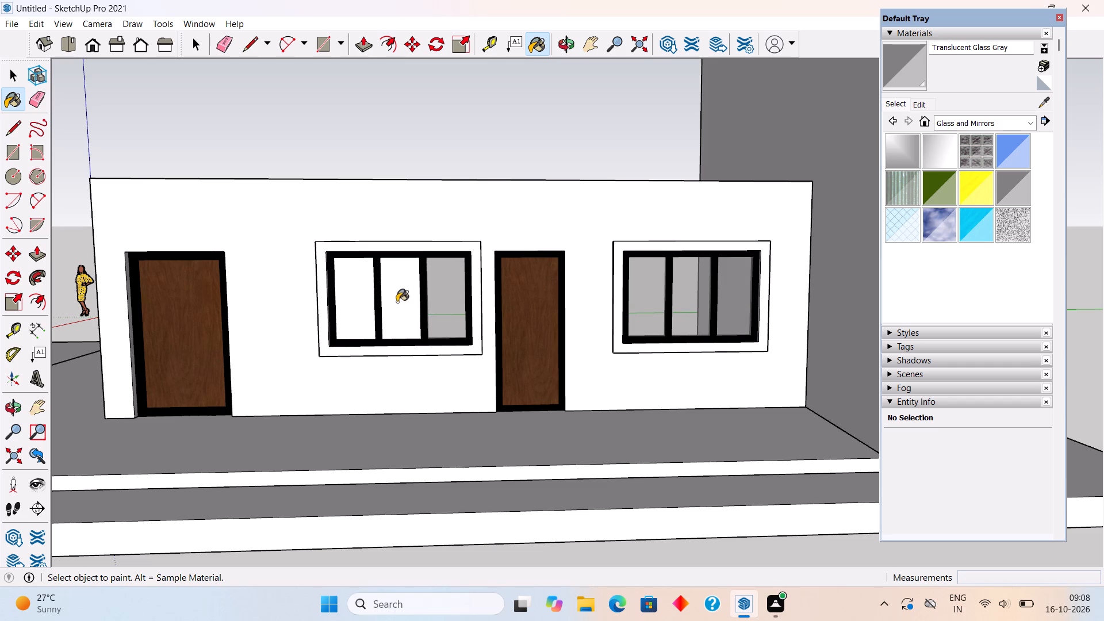
left_click(347, 298)
Inspect the painted doors and windows of the long inner wall from below, the side and above.
scroll(351, 304, "down", 5)
middle_click_drag(464, 347, 564, 236)
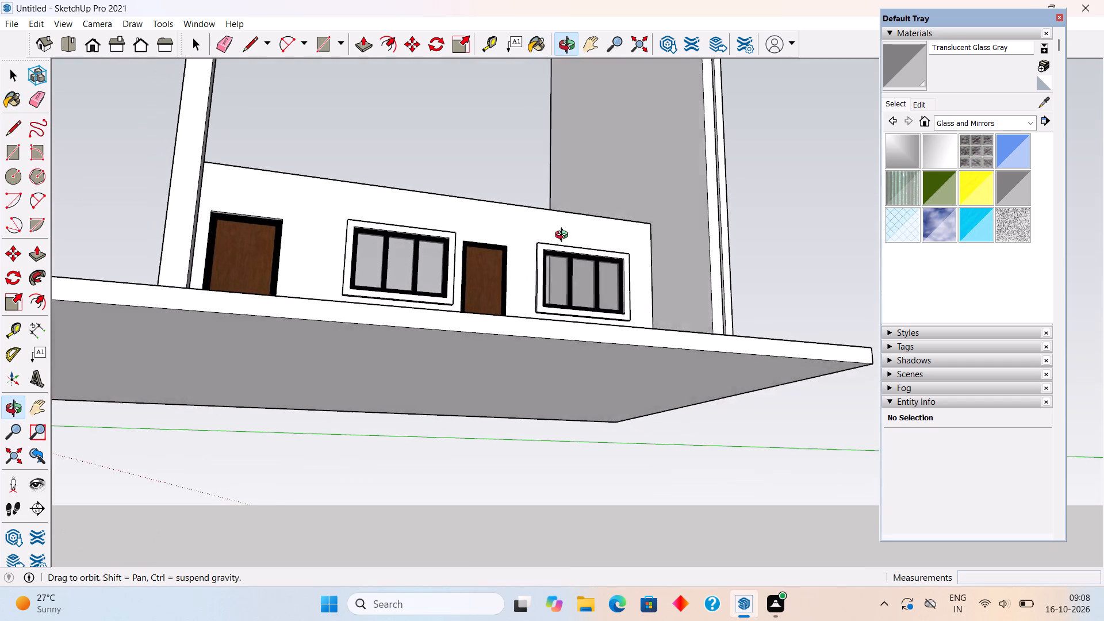
middle_click_drag(564, 236, 807, 376)
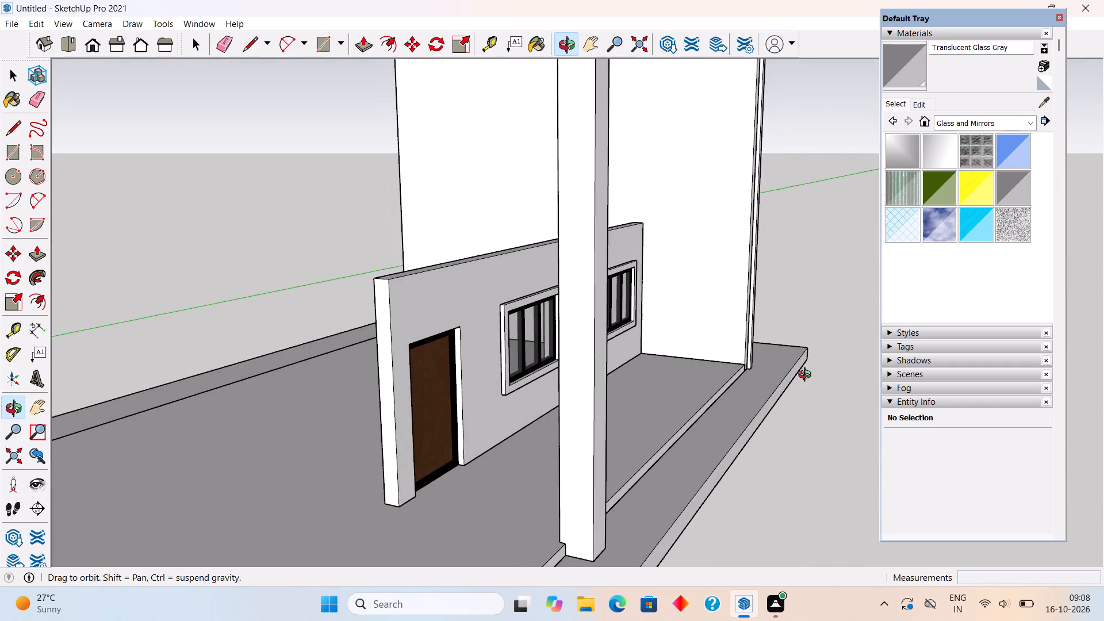
middle_click_drag(807, 376, 777, 300)
scroll(777, 300, "up", 2)
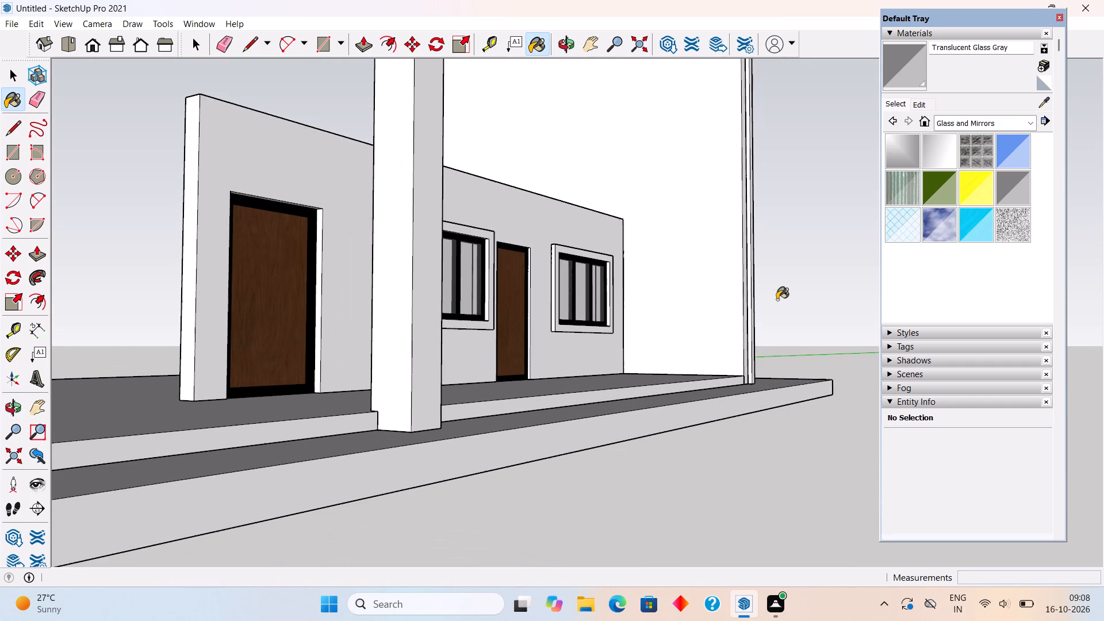
middle_click_drag(551, 305, 298, 425)
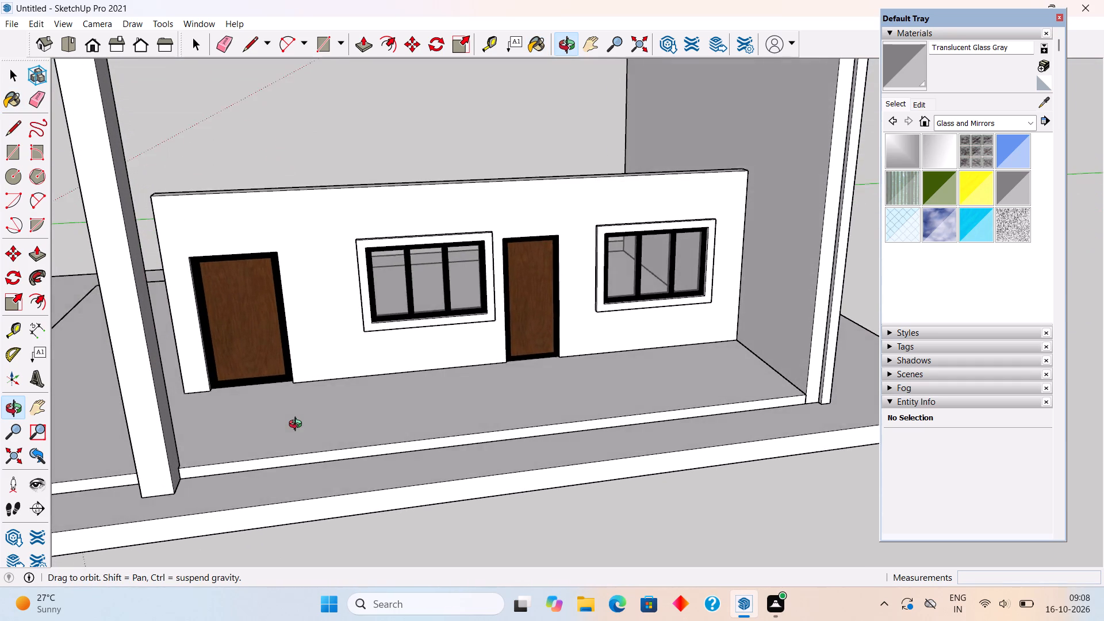
middle_click_drag(298, 425, 275, 424)
key("space")
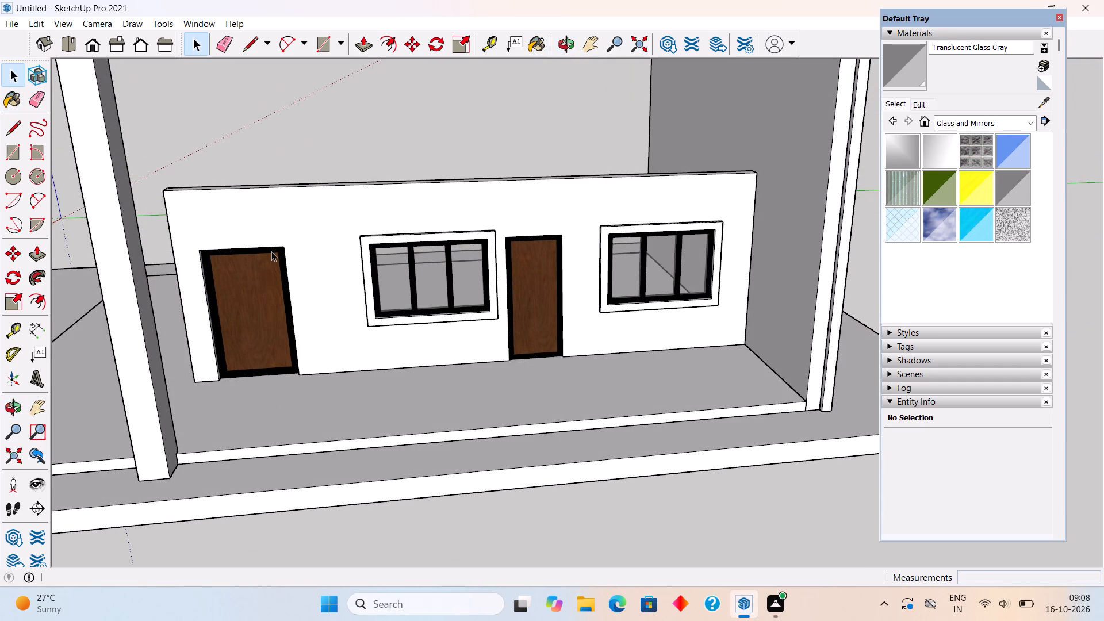
Draw a knob circle of about 1.3" radius near the edge of the narrow door's wood panel, between the two windows.
scroll(568, 283, "up", 2)
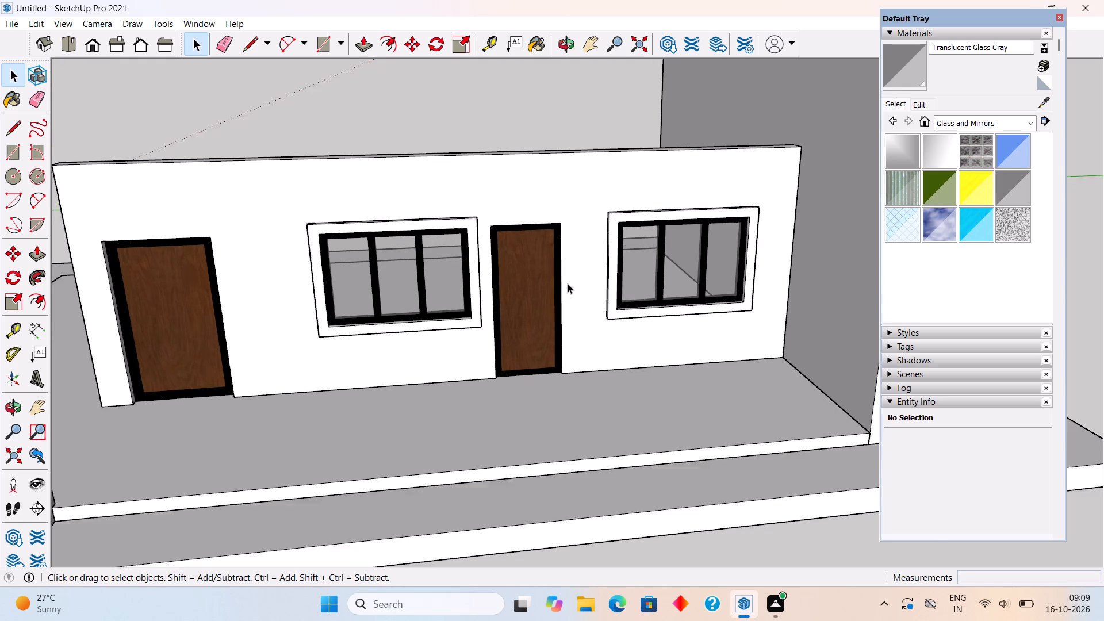
scroll(568, 283, "up", 1)
middle_click_drag(538, 240, 508, 194)
scroll(496, 294, "up", 10)
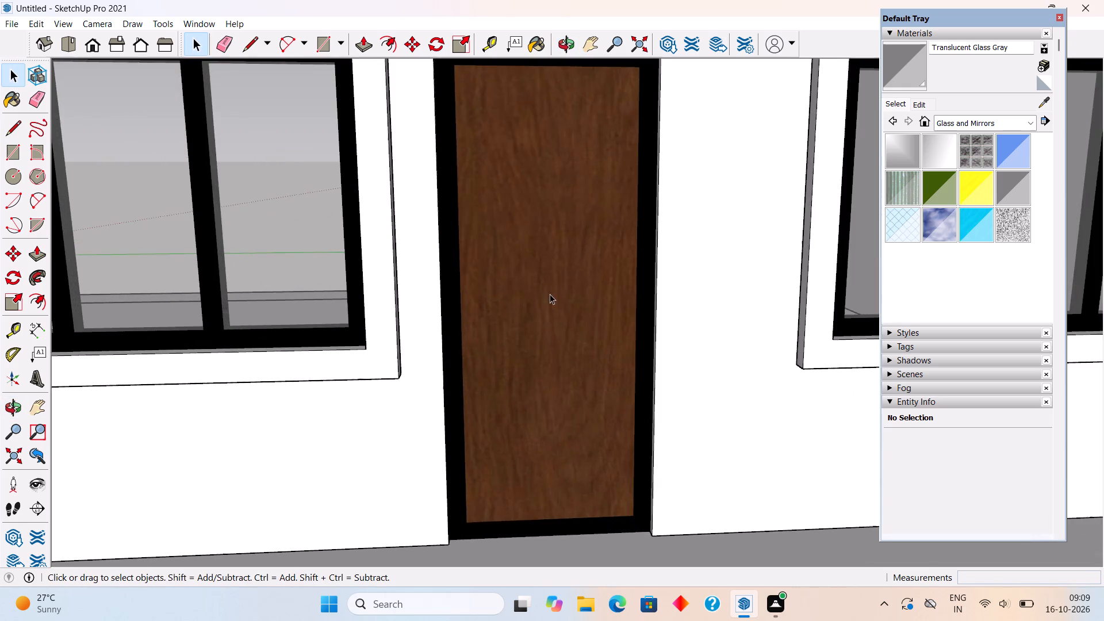
scroll(566, 293, "up", 5)
scroll(631, 297, "up", 2)
key("c")
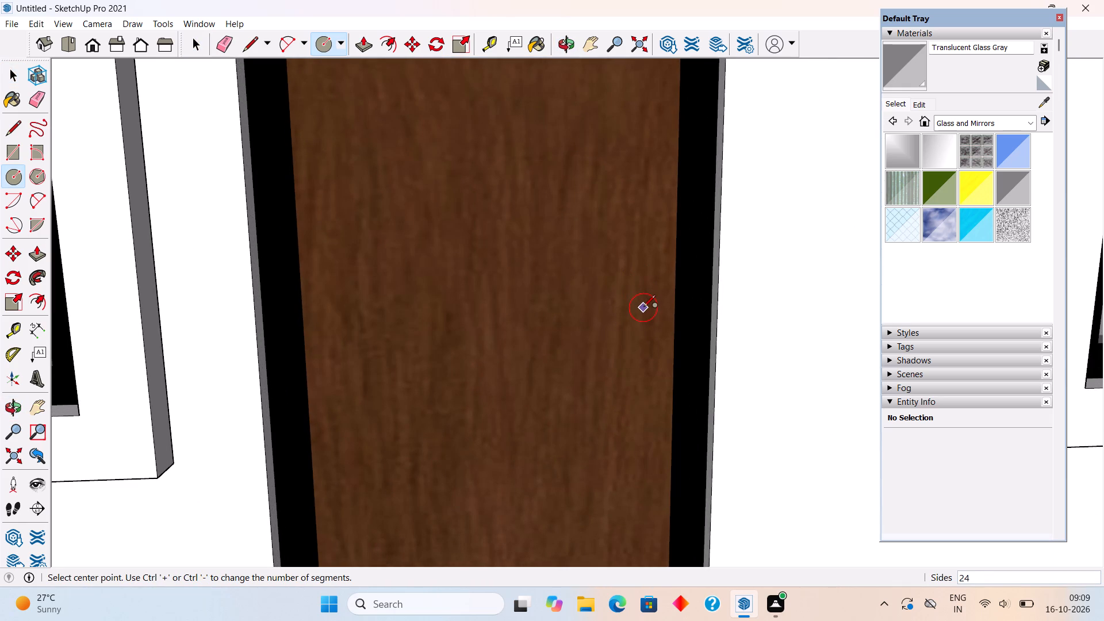
left_click(643, 308)
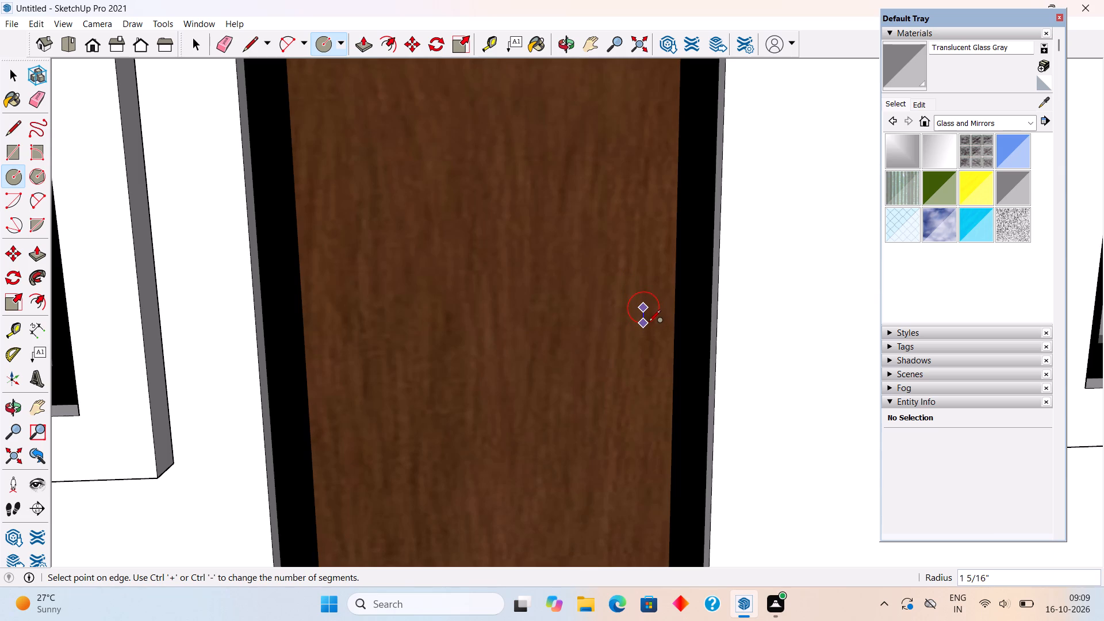
left_click(649, 323)
Push/Pull the narrow door's knob circle outward 1", and extend its face another 0.5".
key("p")
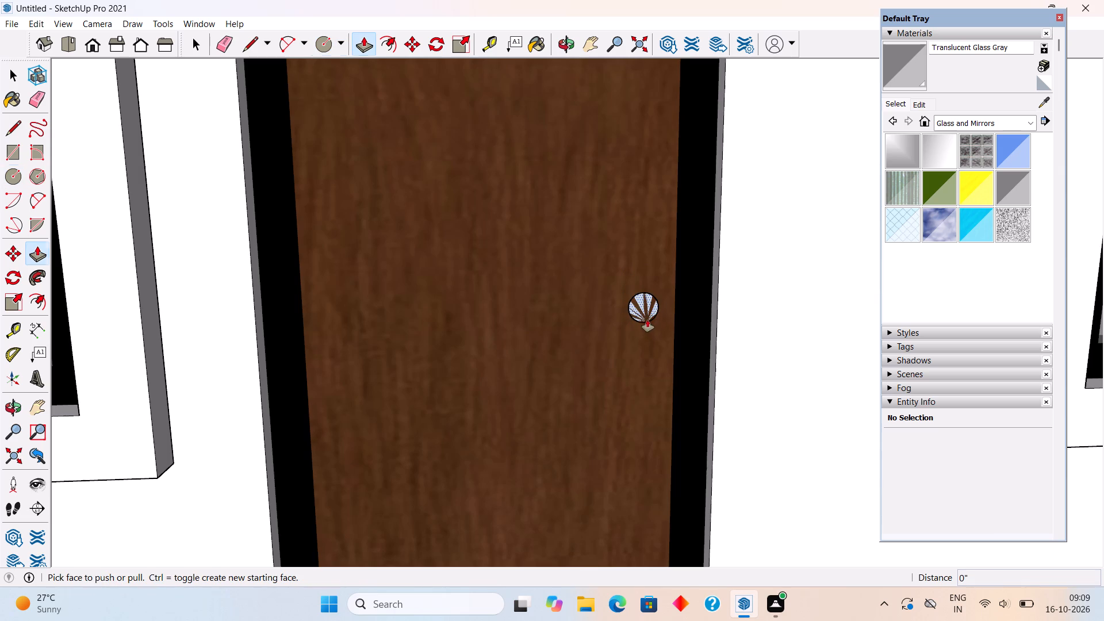
left_click(644, 313)
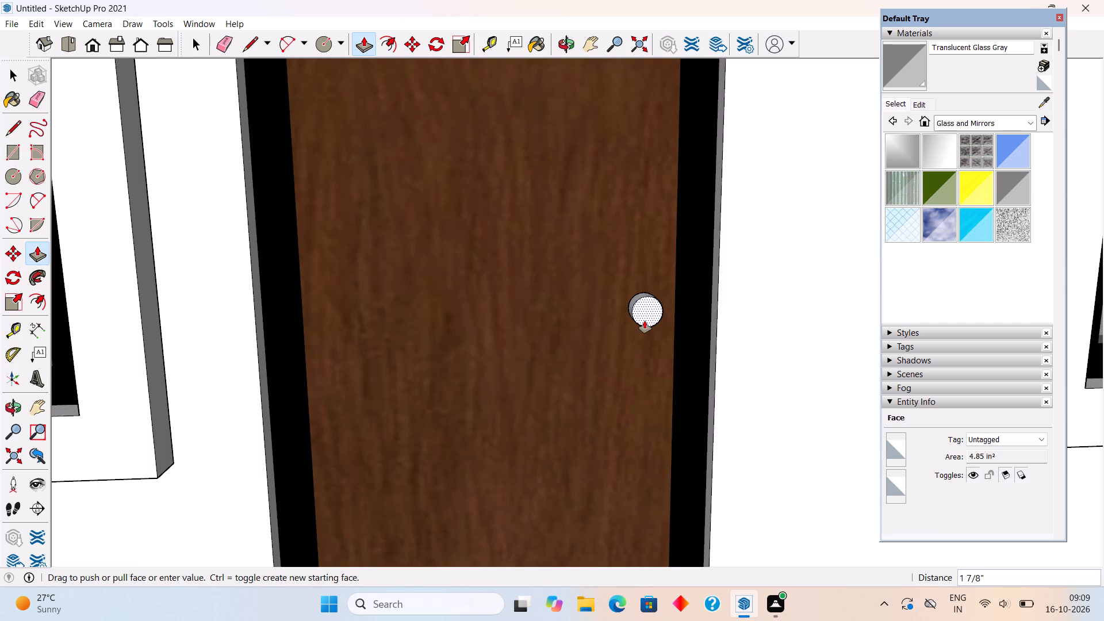
type("1\"")
key("Return")
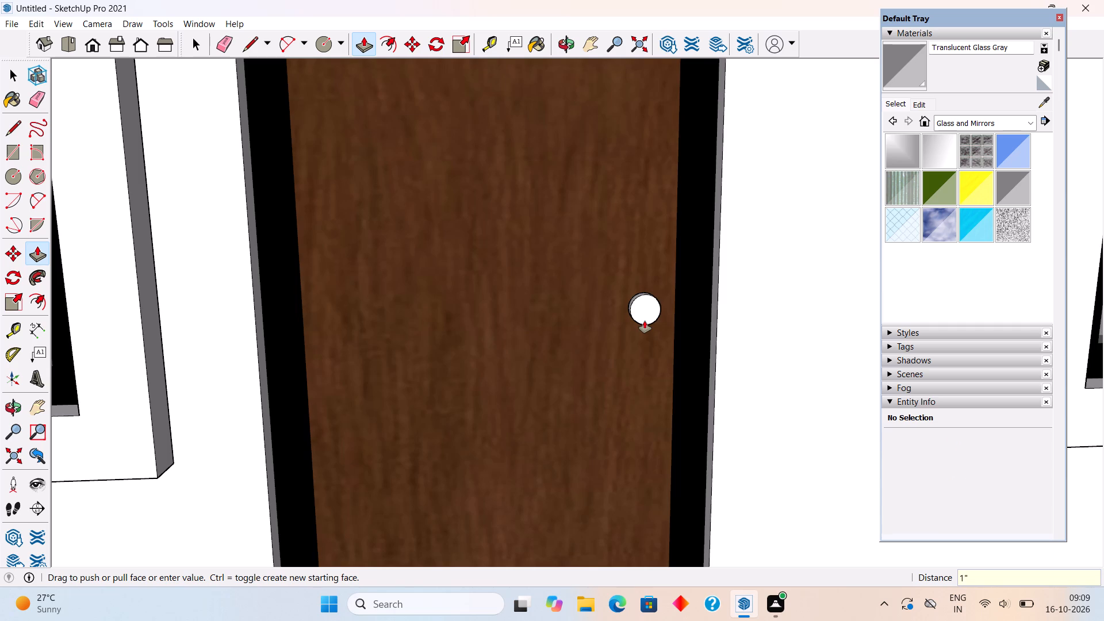
left_click(643, 313)
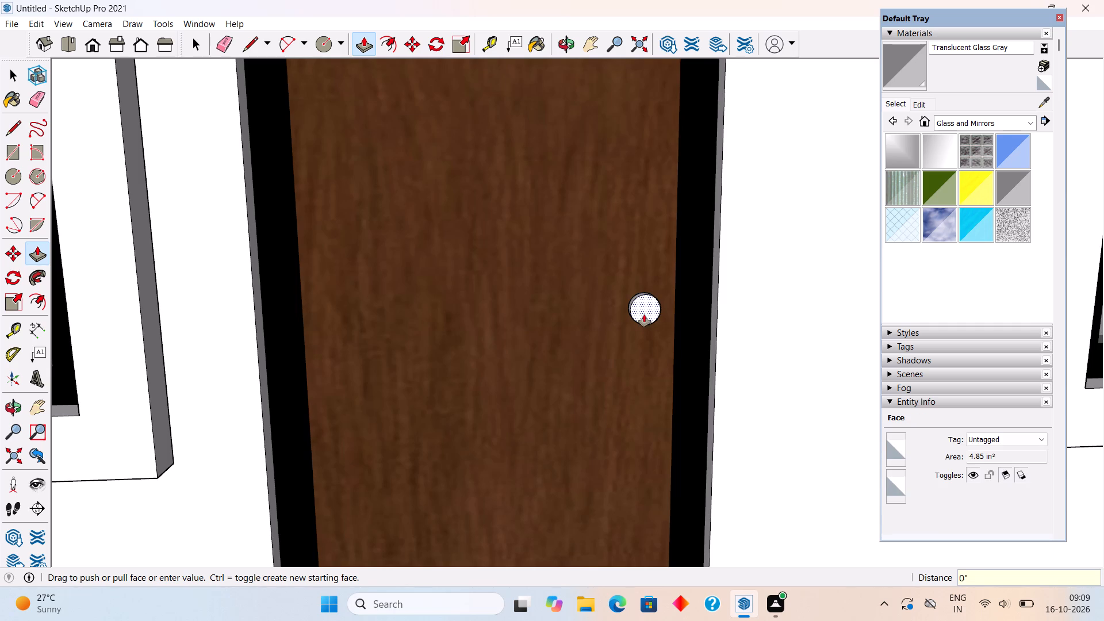
type(".5\"")
key("Return")
key("space")
Make the narrow door's whole cylindrical knob a group.
scroll(651, 315, "down", 8)
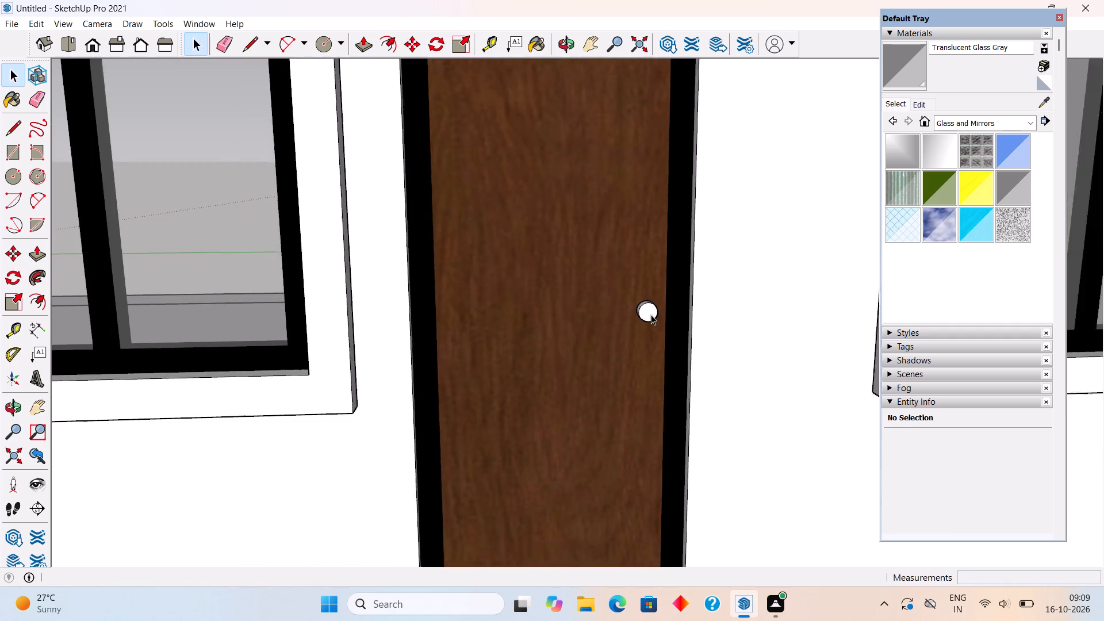
scroll(651, 315, "down", 7)
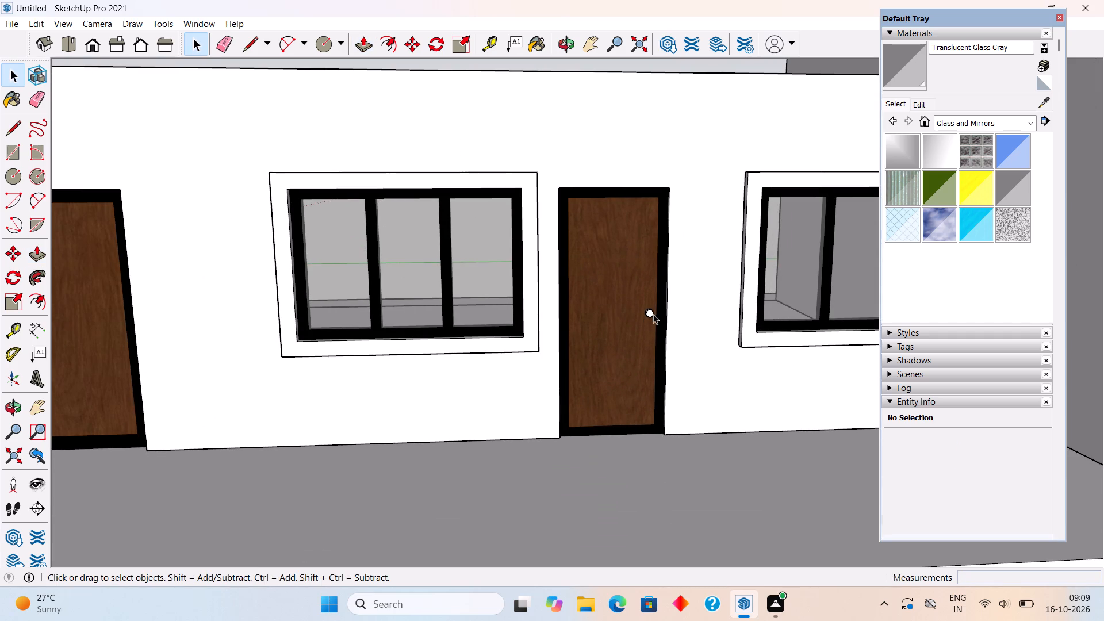
scroll(653, 312, "up", 10)
triple_click(648, 319)
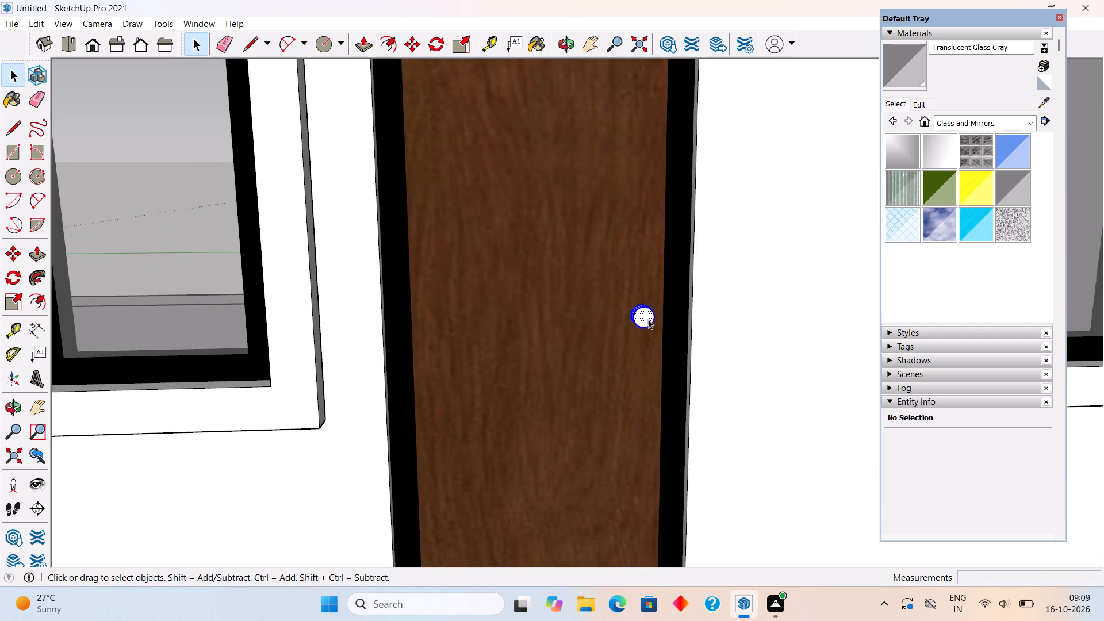
right_click(648, 319)
left_click(691, 442)
Draw a knob circle of about 1 3/4" radius near the window-side edge of the wider door's wood panel.
scroll(691, 434, "down", 2)
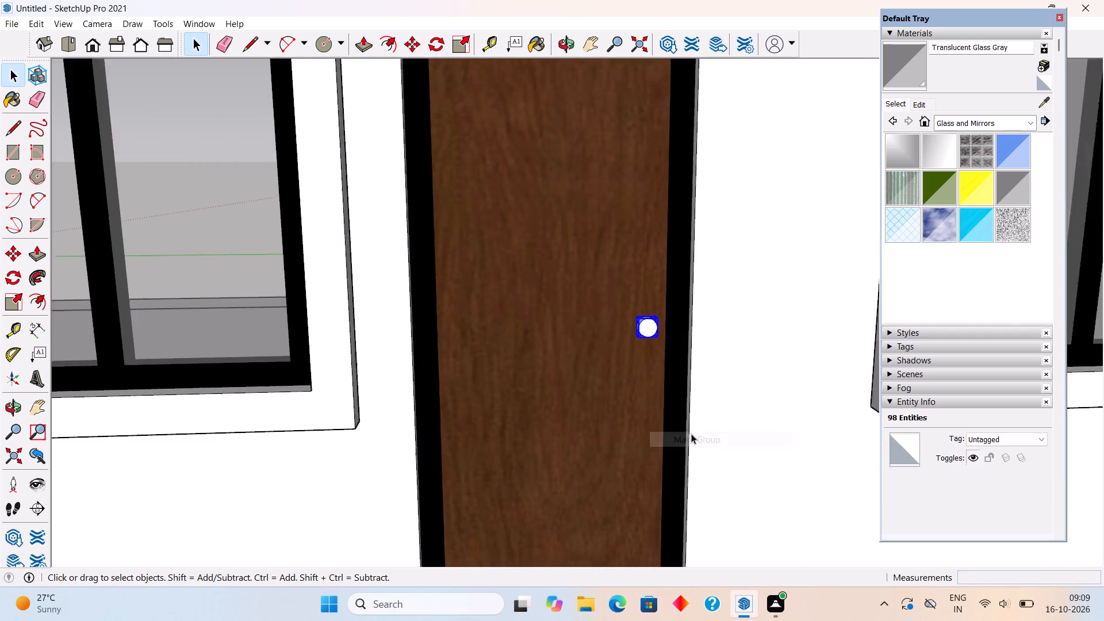
scroll(691, 434, "down", 14)
scroll(284, 474, "up", 4)
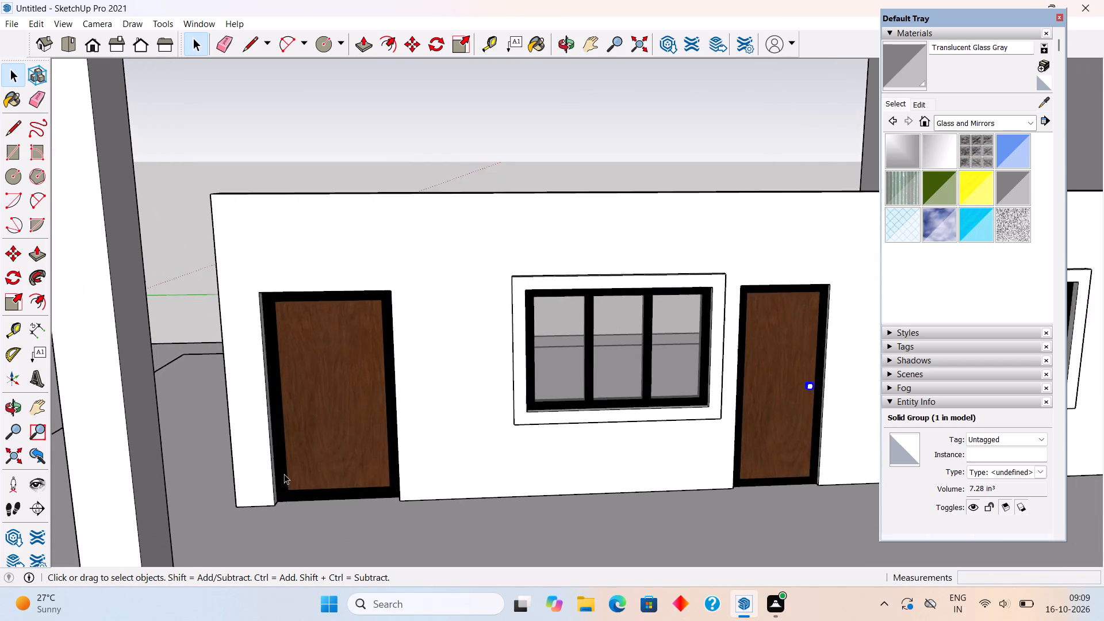
scroll(324, 448, "up", 4)
scroll(422, 374, "up", 6)
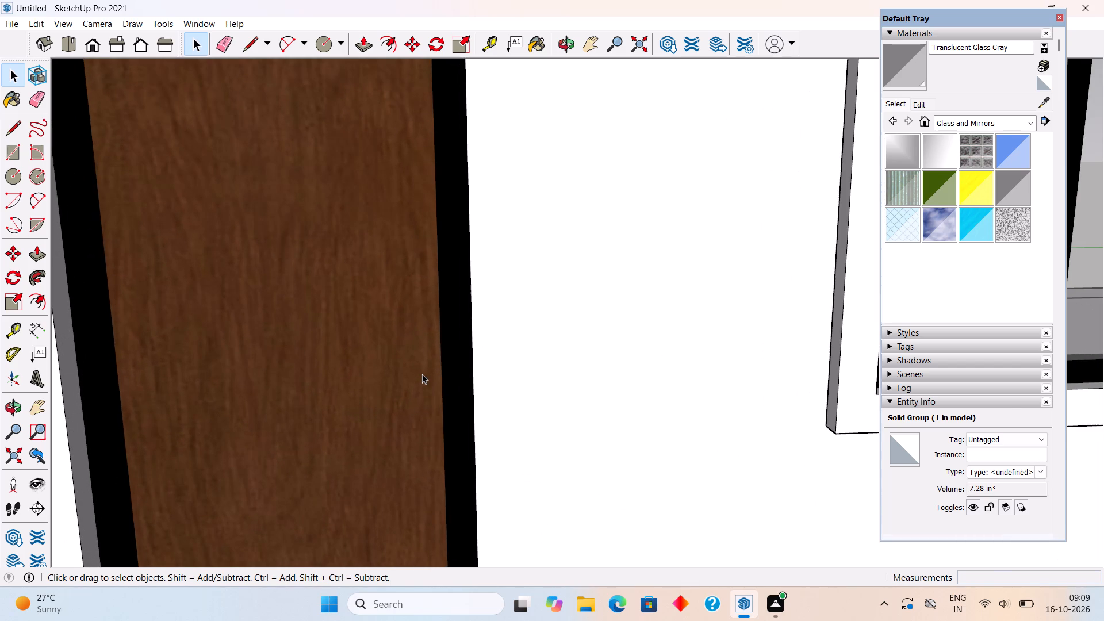
key("c")
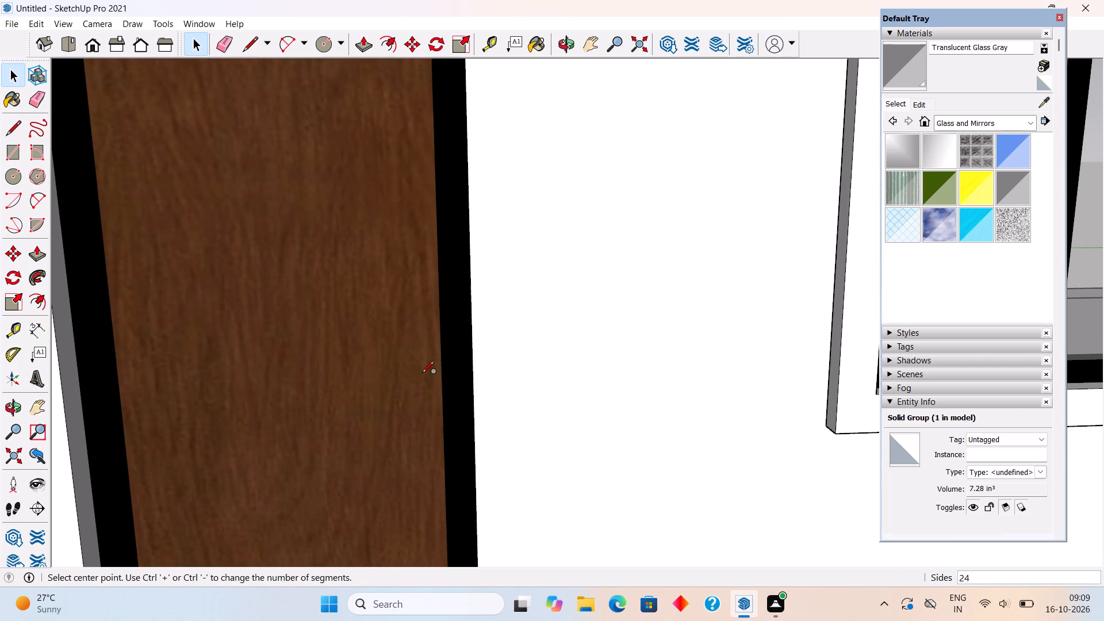
left_click(409, 345)
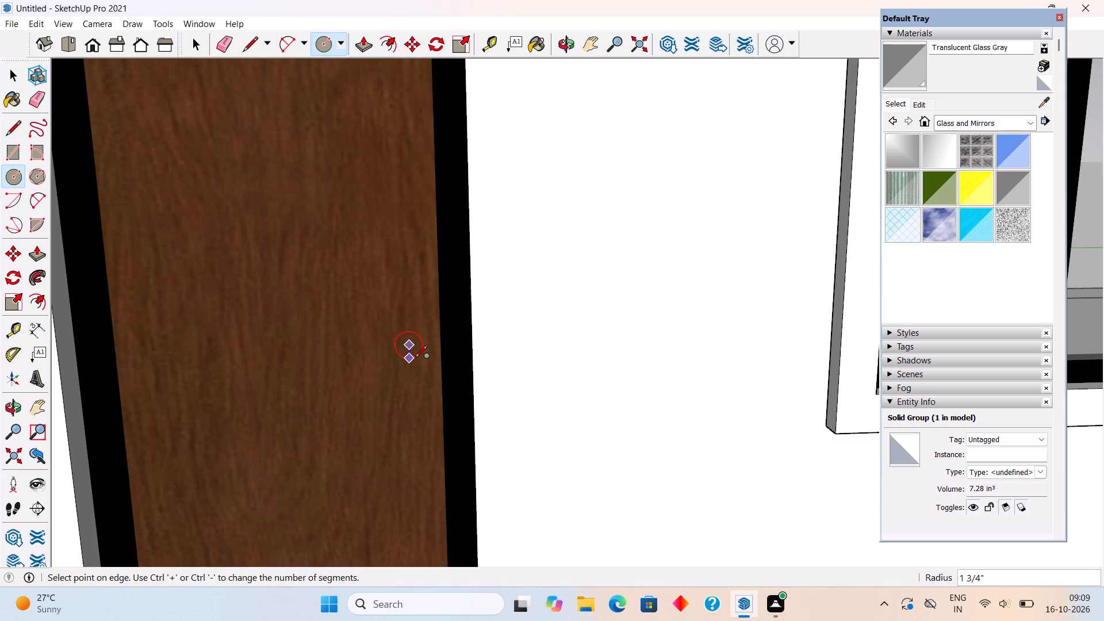
left_click(415, 358)
scroll(415, 358, "down", 10)
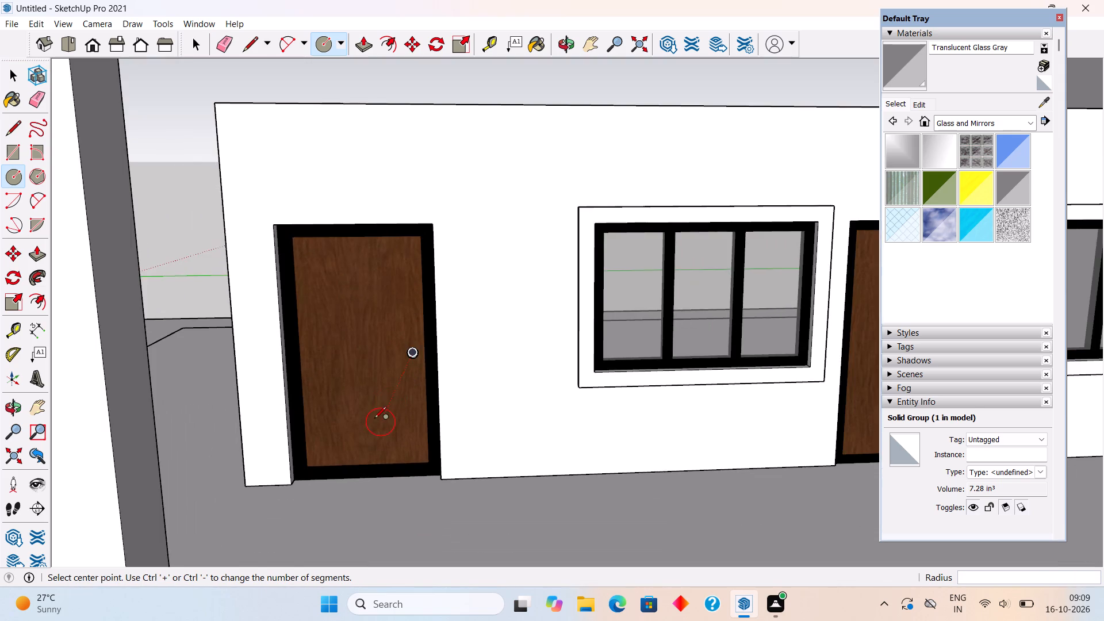
scroll(374, 419, "down", 5)
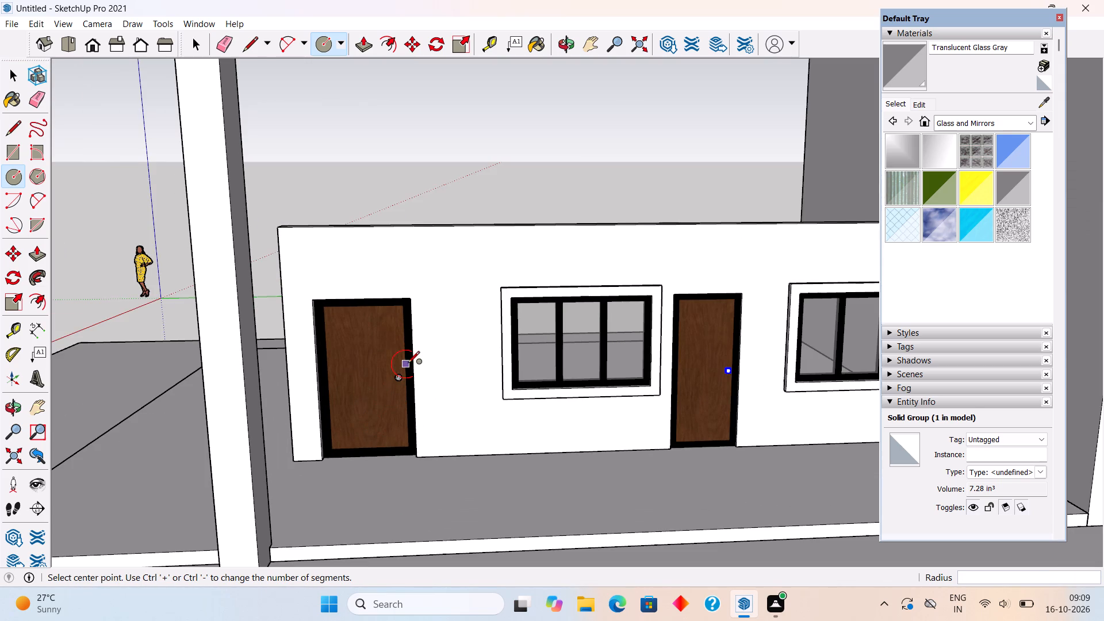
key("space")
Push/Pull the wider door's knob circle outward 2".
scroll(398, 364, "up", 14)
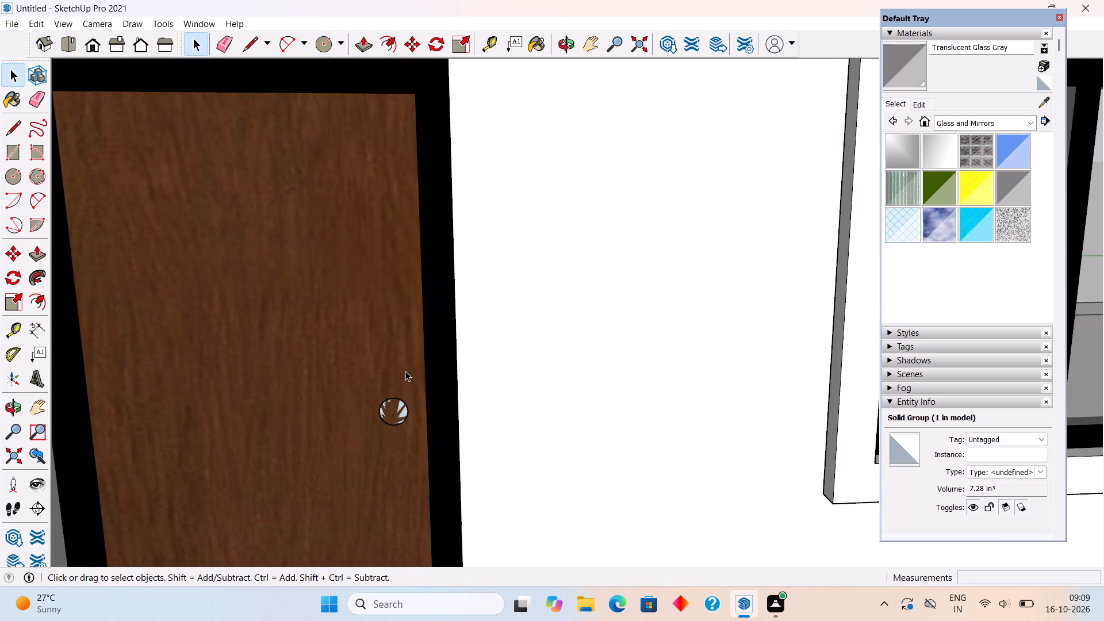
key("p")
left_click(398, 407)
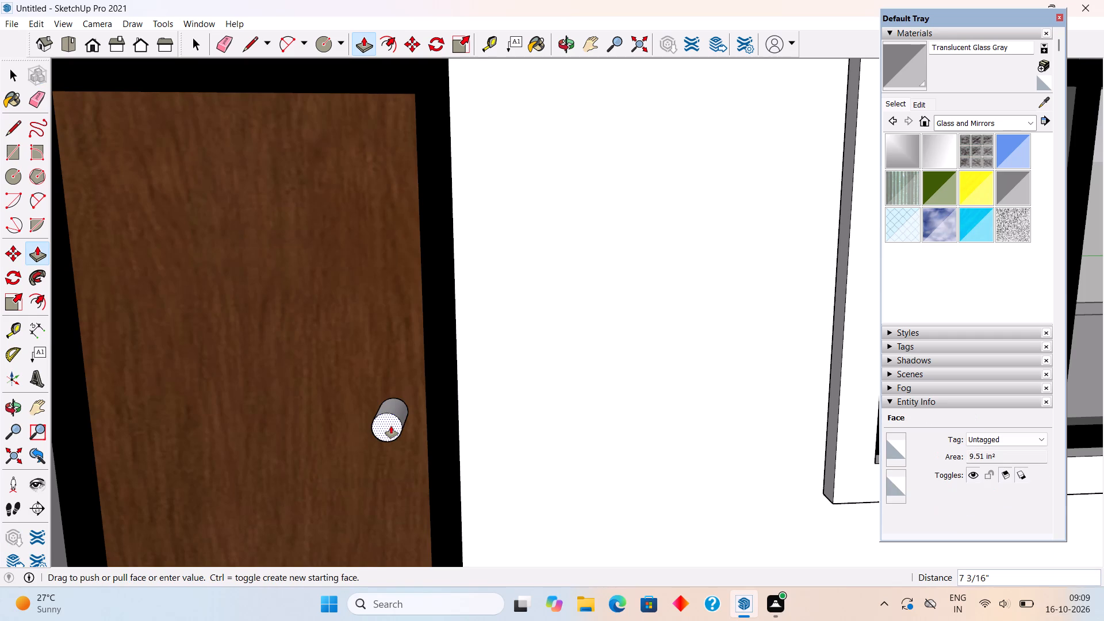
type("2\"")
key("Return")
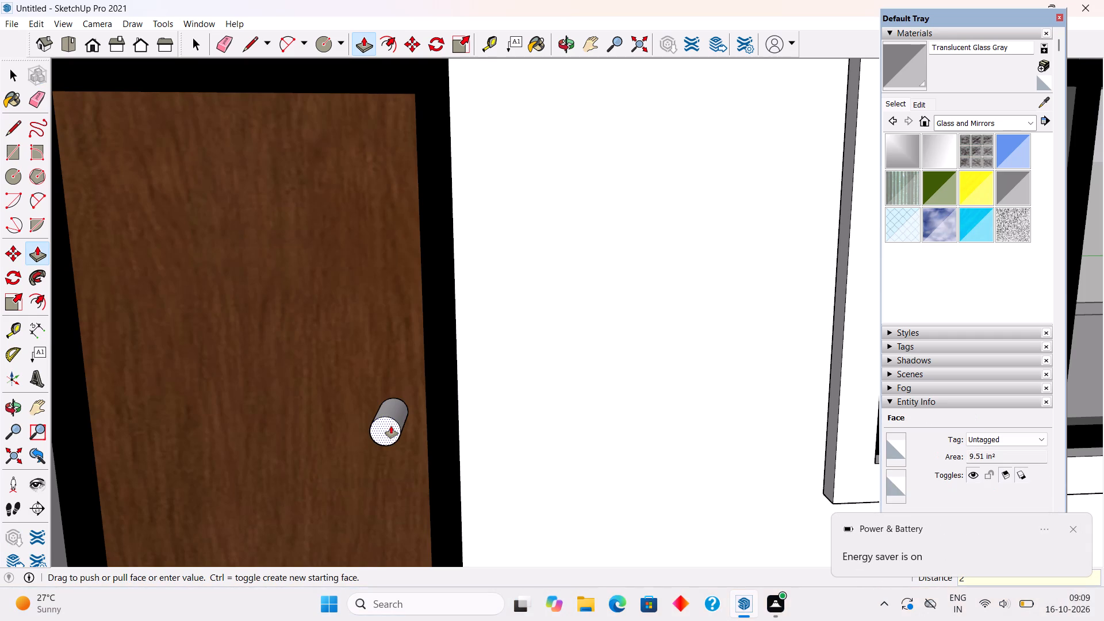
key("space")
Make the wider door's whole cylindrical knob a group.
middle_click_drag(420, 414, 678, 361)
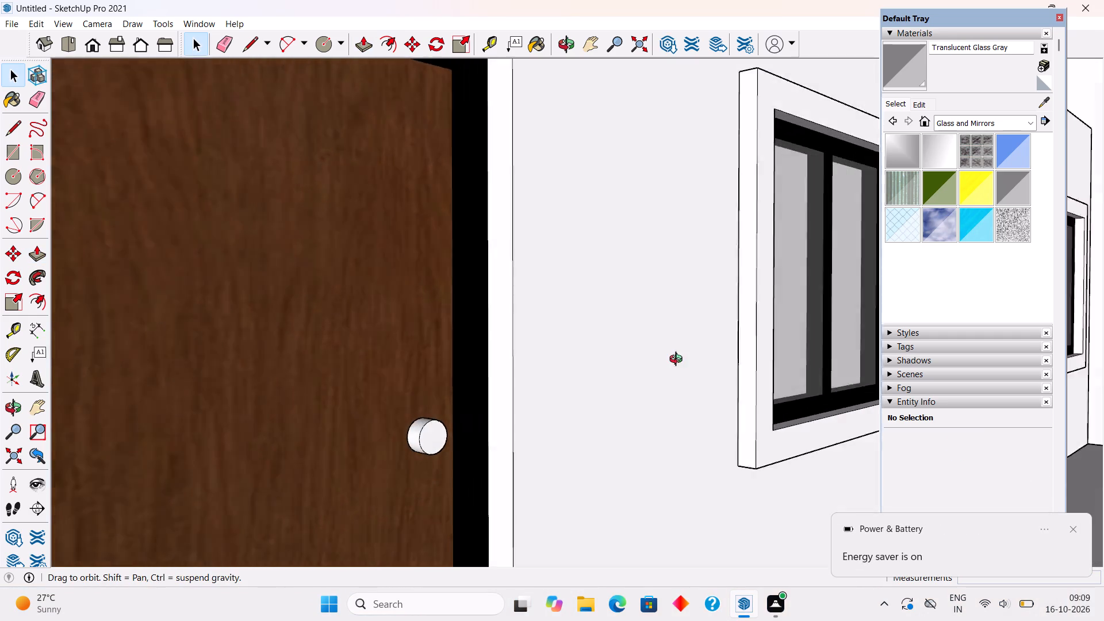
middle_click_drag(678, 361, 683, 361)
scroll(458, 448, "up", 5)
triple_click(408, 436)
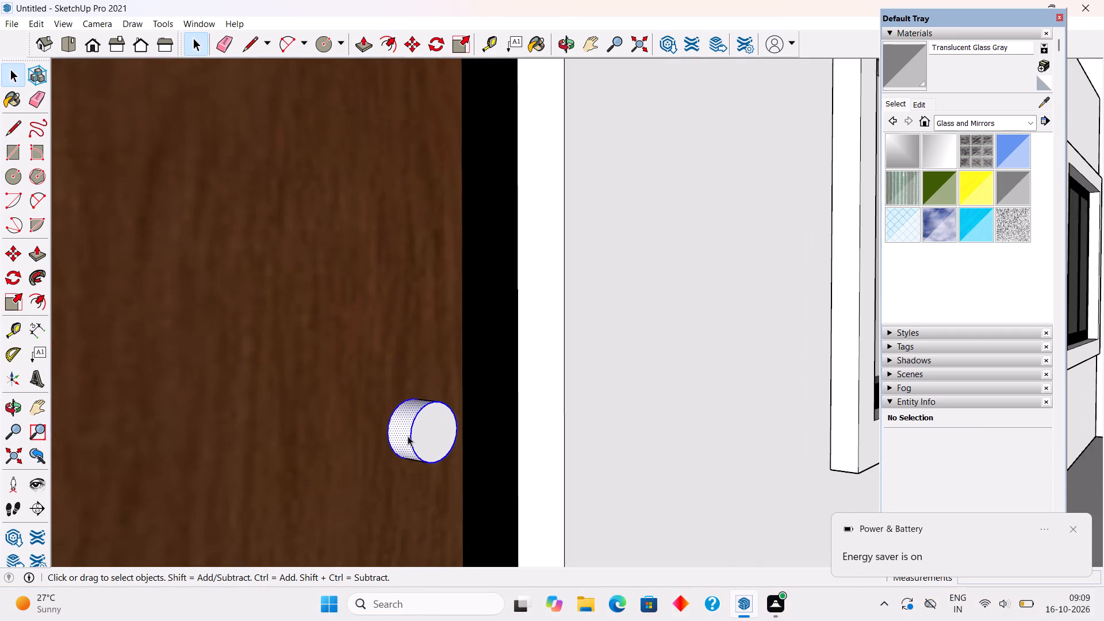
right_click(408, 436)
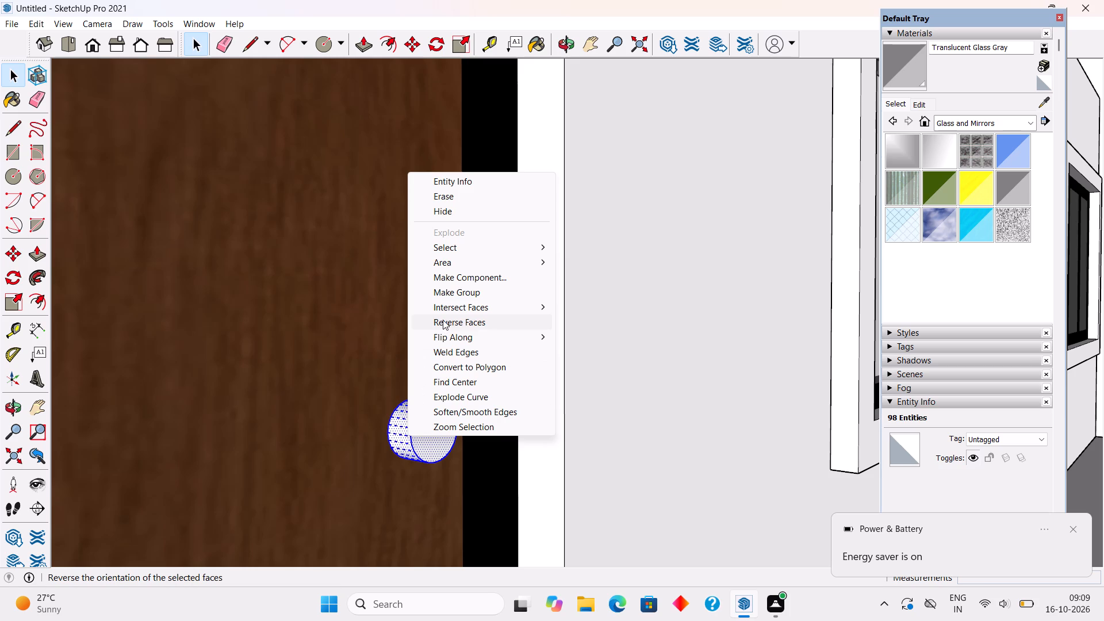
left_click(447, 295)
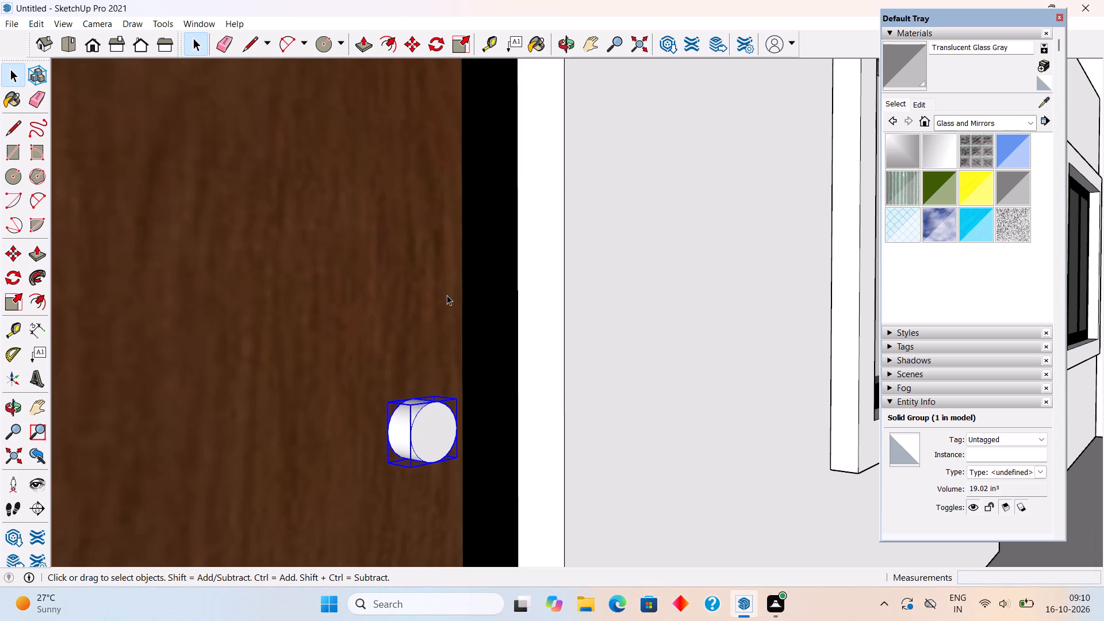
key("space")
Examine the door knobs and the long inner wall with its openings from the front, above and the wall's end.
scroll(447, 295, "down", 6)
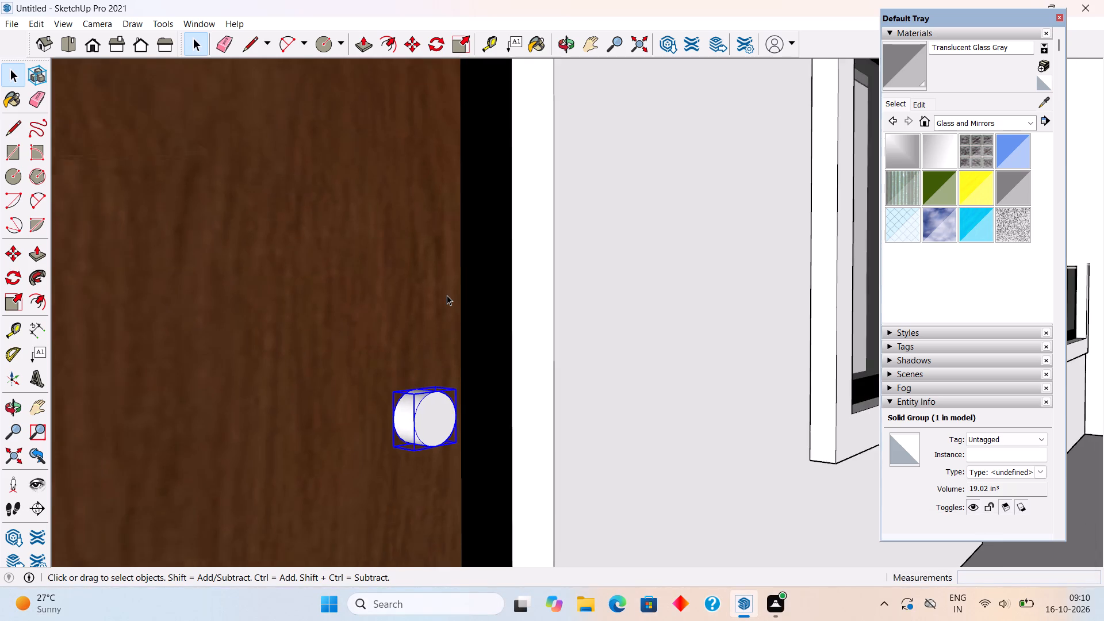
scroll(447, 295, "down", 16)
left_click(271, 298)
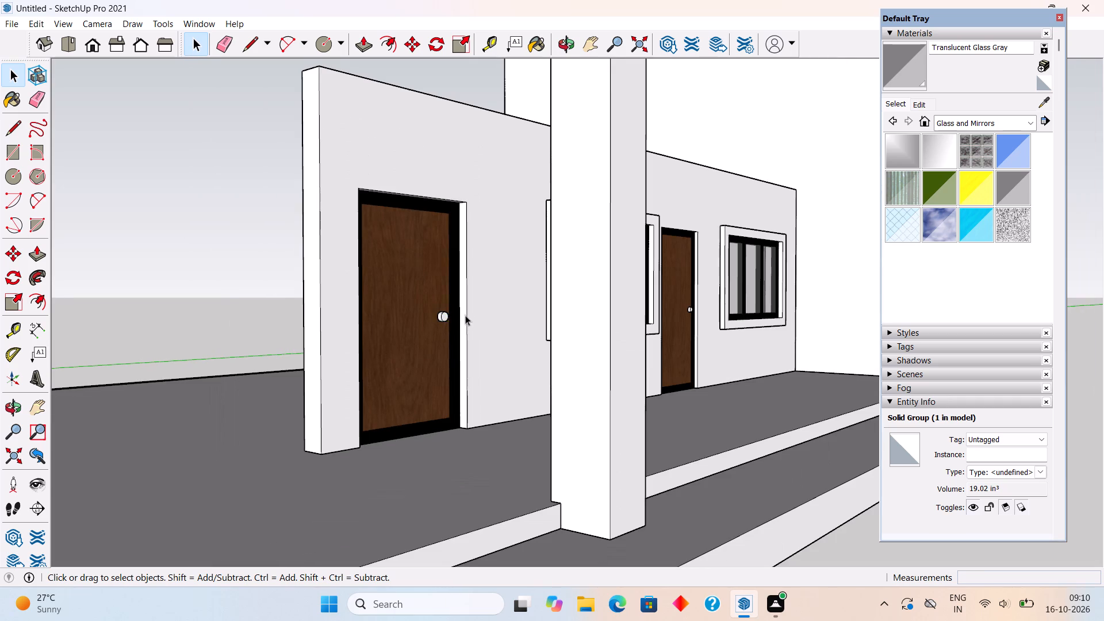
middle_click_drag(465, 315, 200, 328)
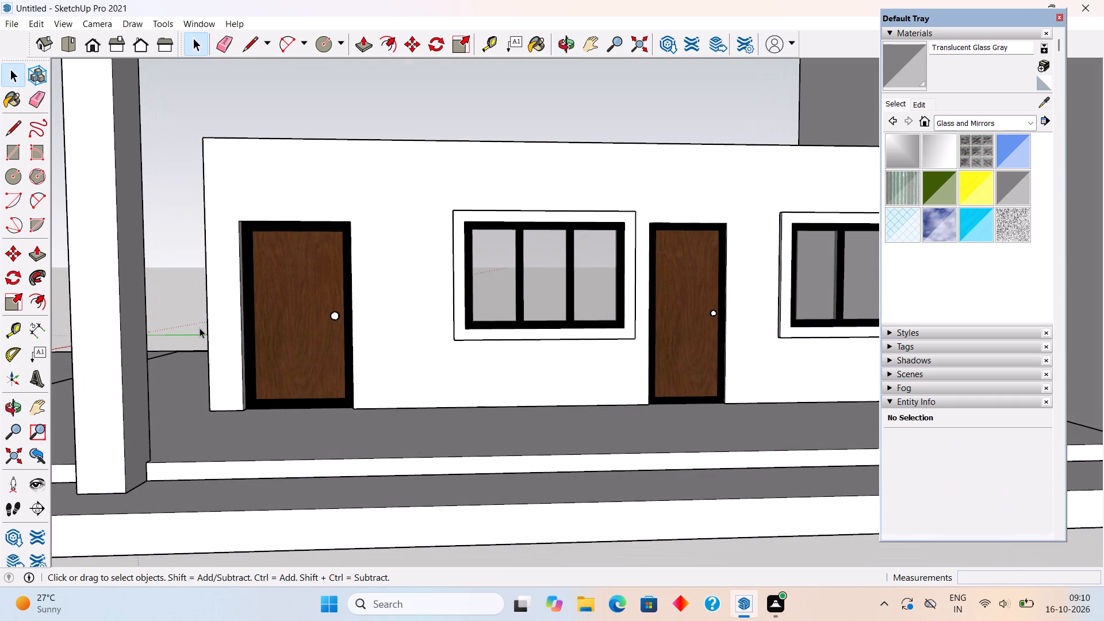
scroll(200, 328, "down", 2)
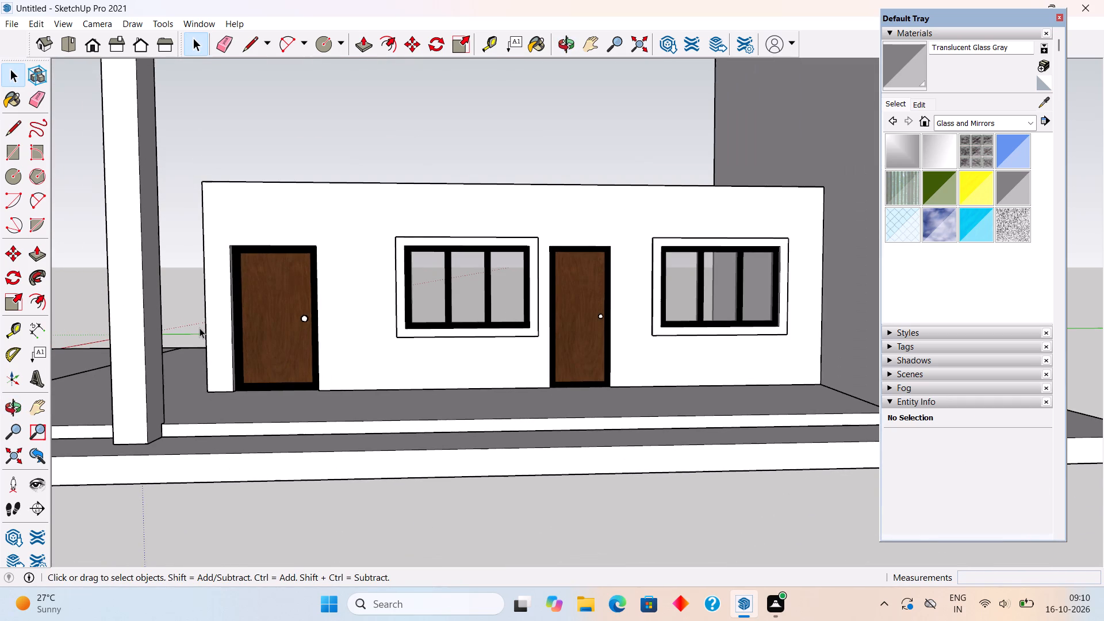
scroll(200, 328, "down", 1)
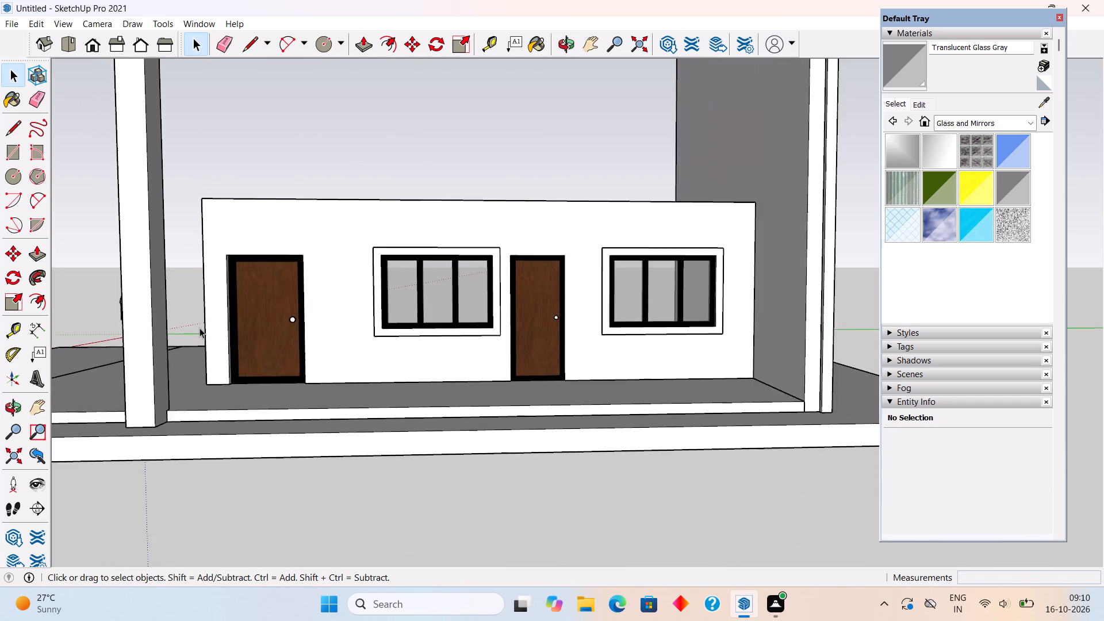
scroll(200, 328, "down", 2)
middle_click_drag(199, 329, 192, 368)
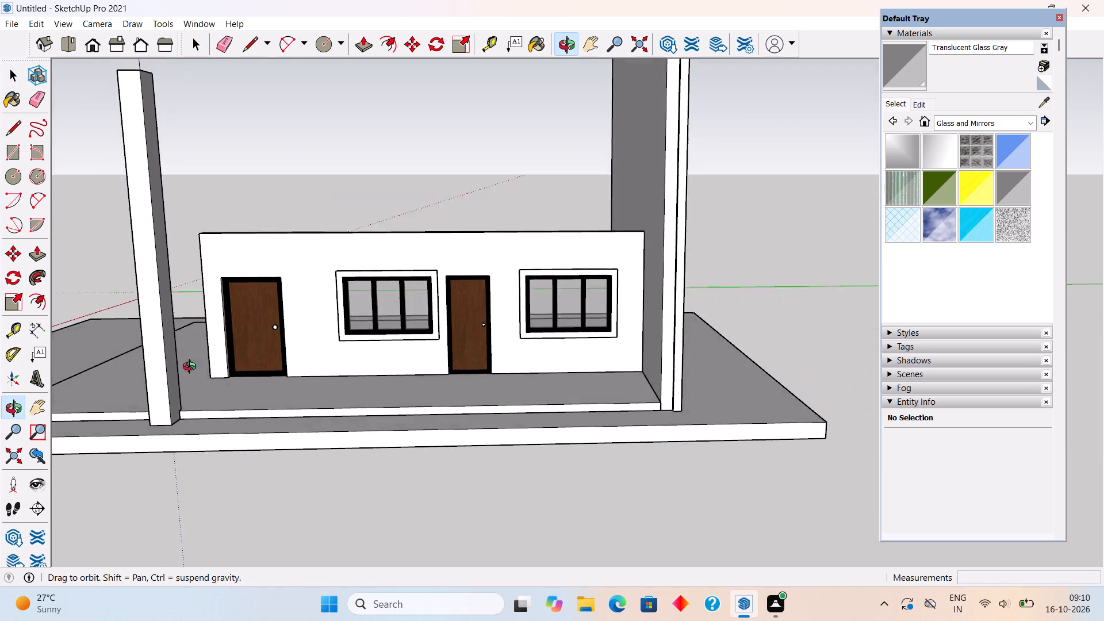
middle_click_drag(192, 368, 159, 414)
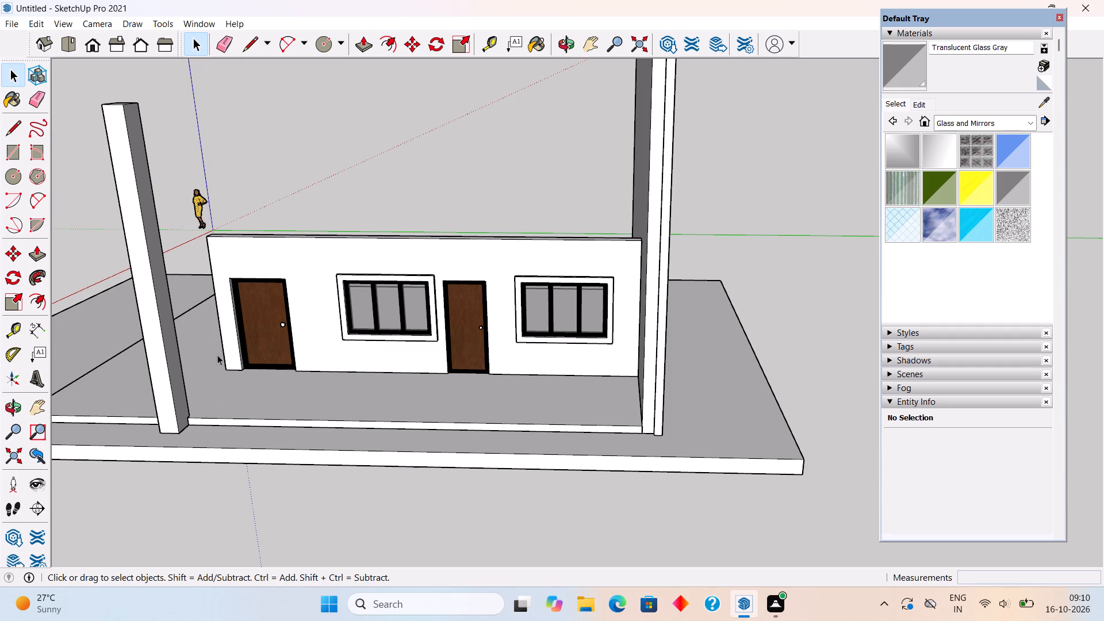
middle_click_drag(244, 300, 317, 419)
scroll(295, 313, "up", 5)
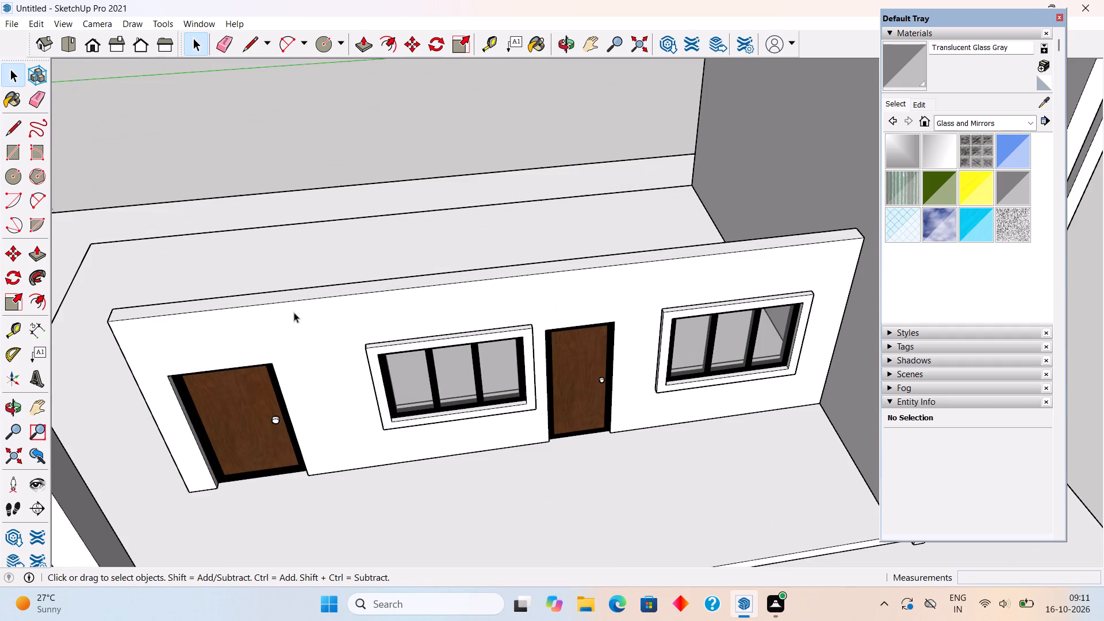
scroll(294, 312, "down", 3)
middle_click_drag(224, 441, 585, 264)
scroll(585, 266, "down", 4)
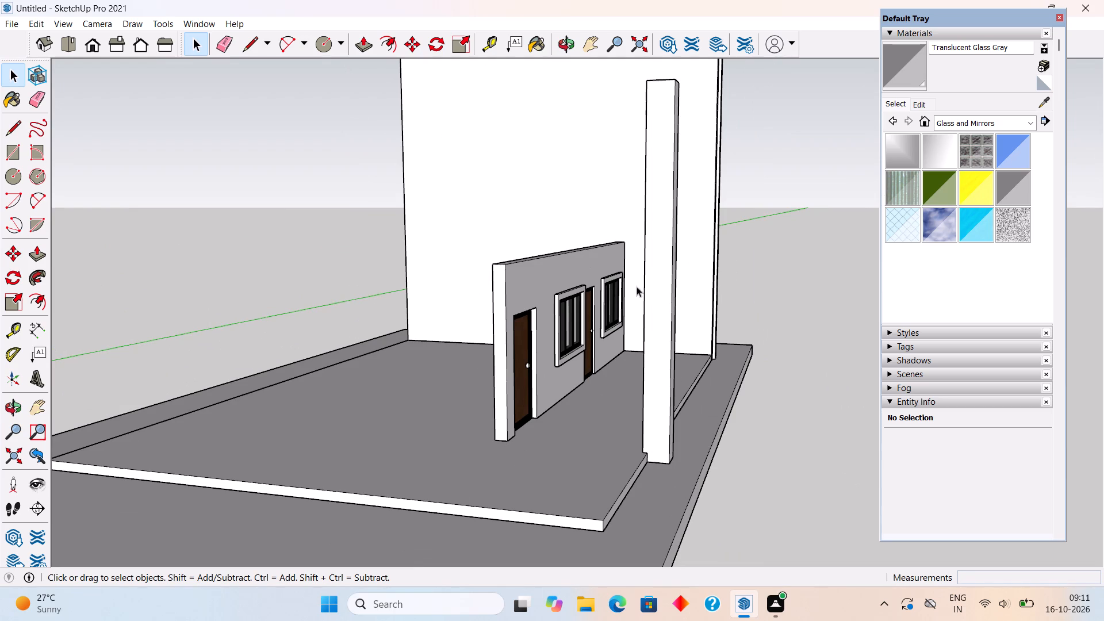
middle_click_drag(680, 400, 703, 512)
scroll(479, 542, "up", 11)
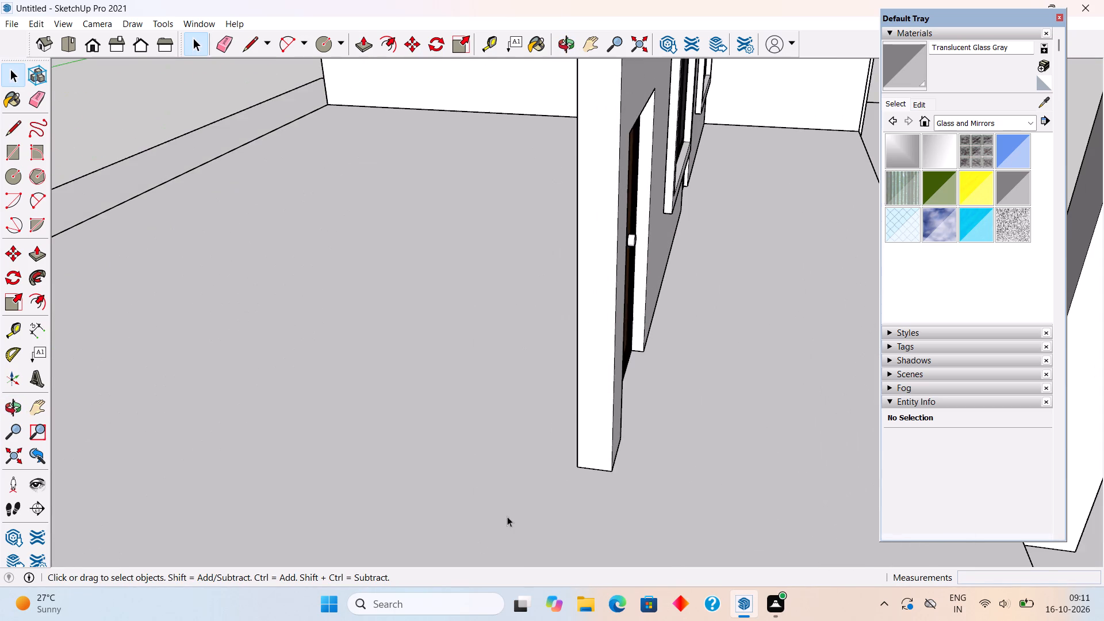
Place a guide along the bottom edge of the long inner wall's end and a parallel one offset 9" toward the door.
middle_click_drag(473, 474, 867, 494)
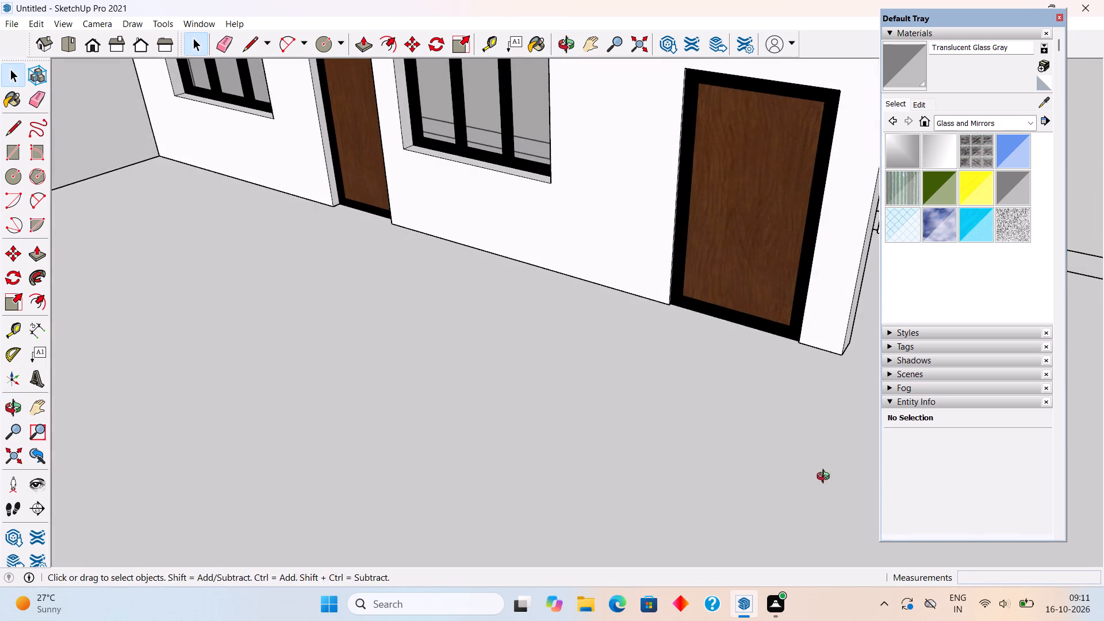
middle_click_drag(826, 478, 672, 476)
key("t")
scroll(766, 434, "up", 4)
scroll(743, 392, "up", 2)
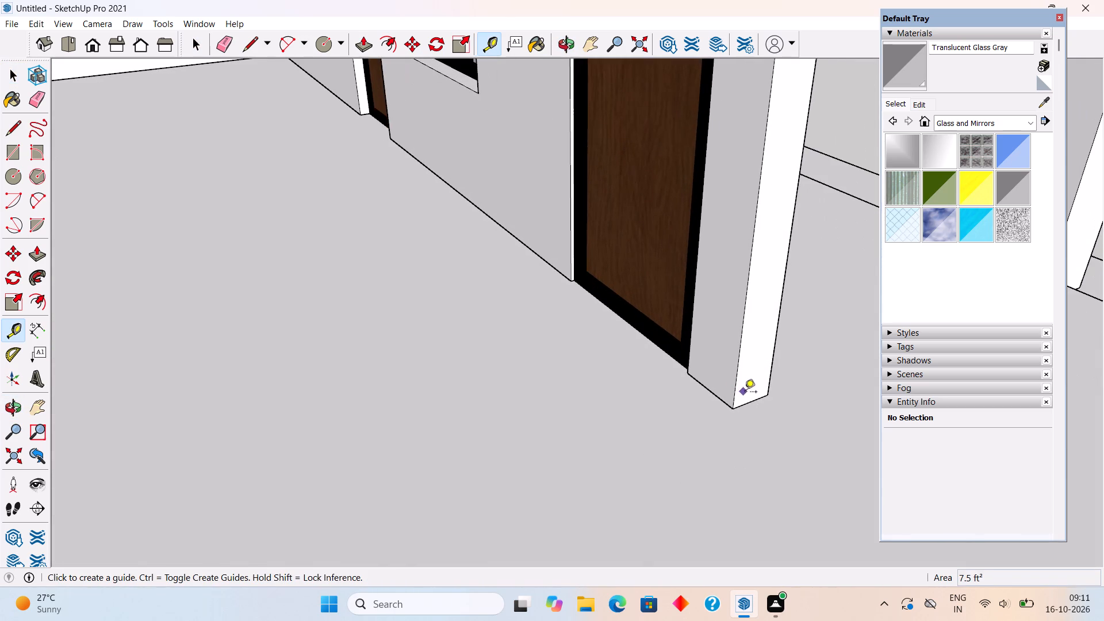
scroll(745, 393, "up", 3)
double_click(751, 411)
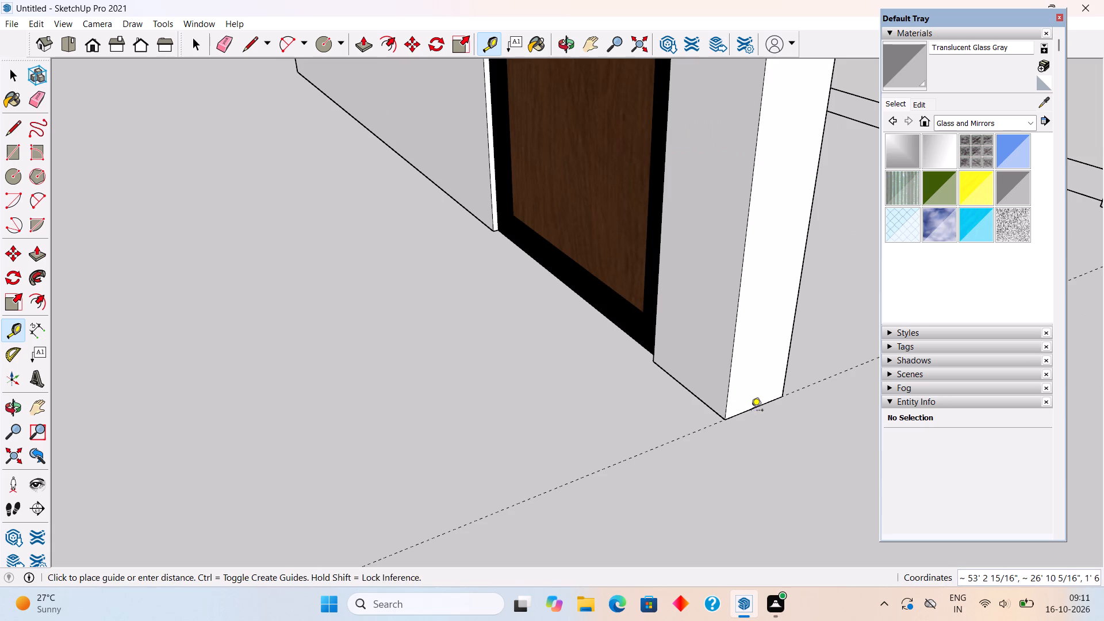
left_click(610, 466)
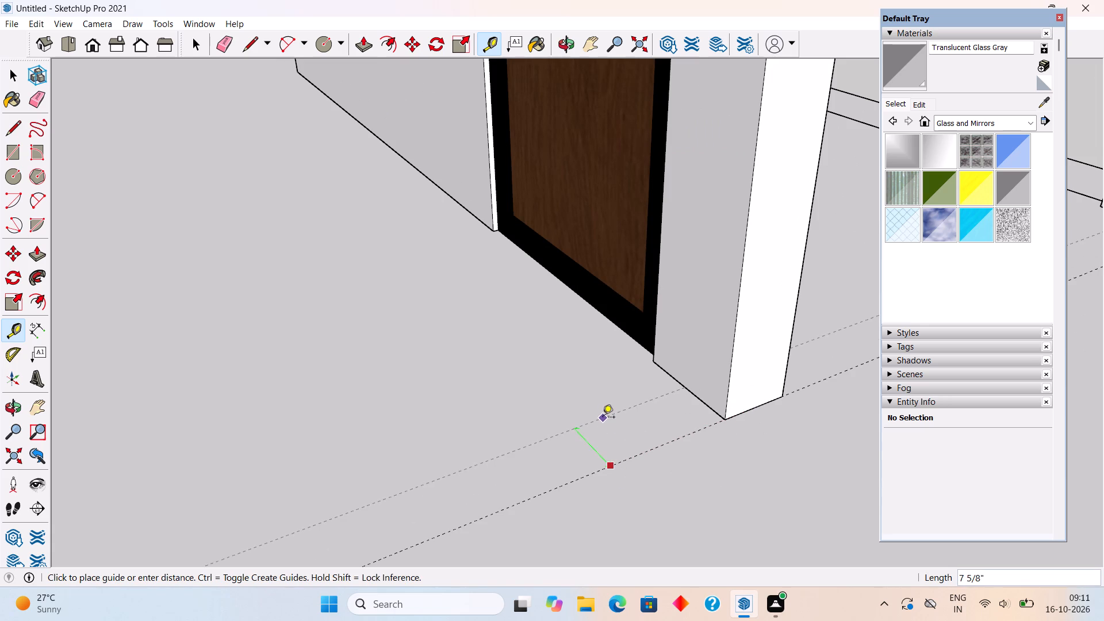
type("9\"")
key("Return")
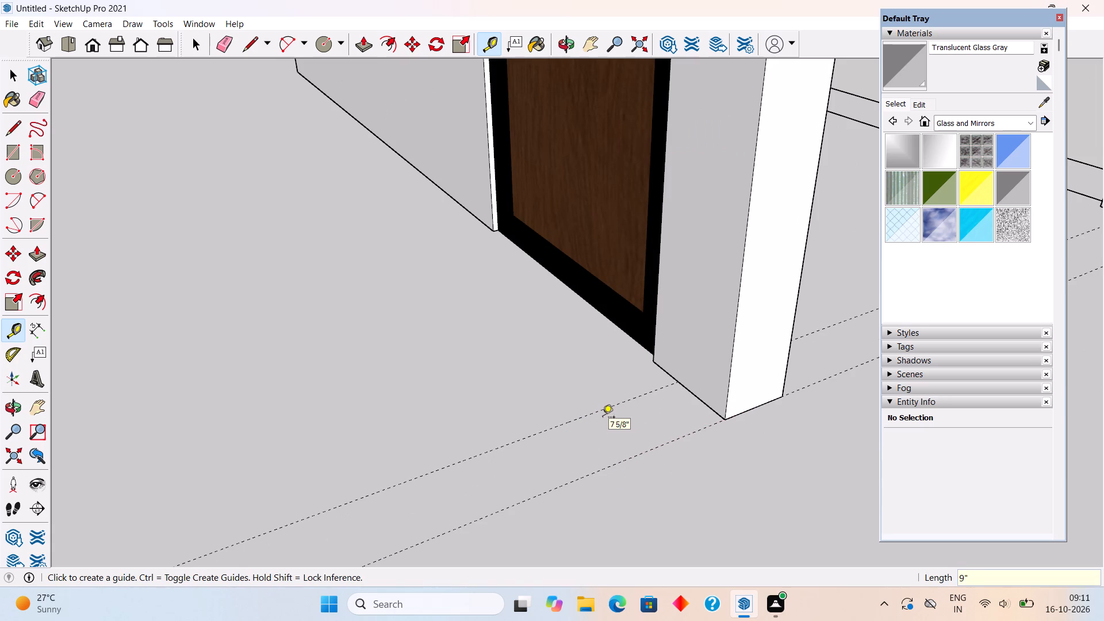
key("space")
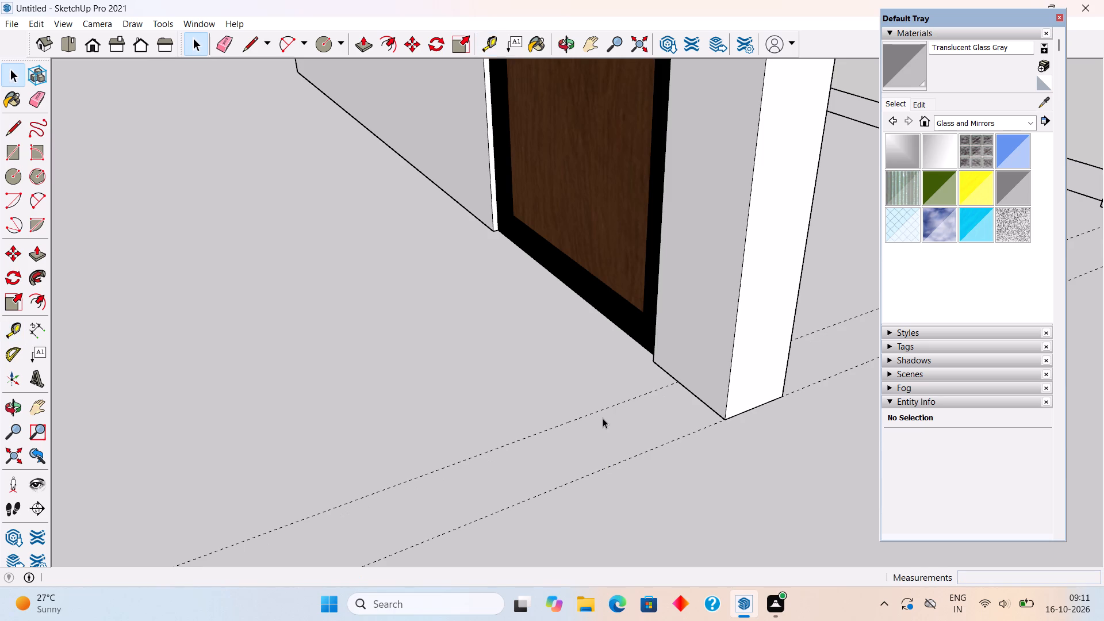
Push/Pull the raised floor slab's front face back about 10' 6 5/8" to near the long inner wall's end.
scroll(603, 418, "down", 12)
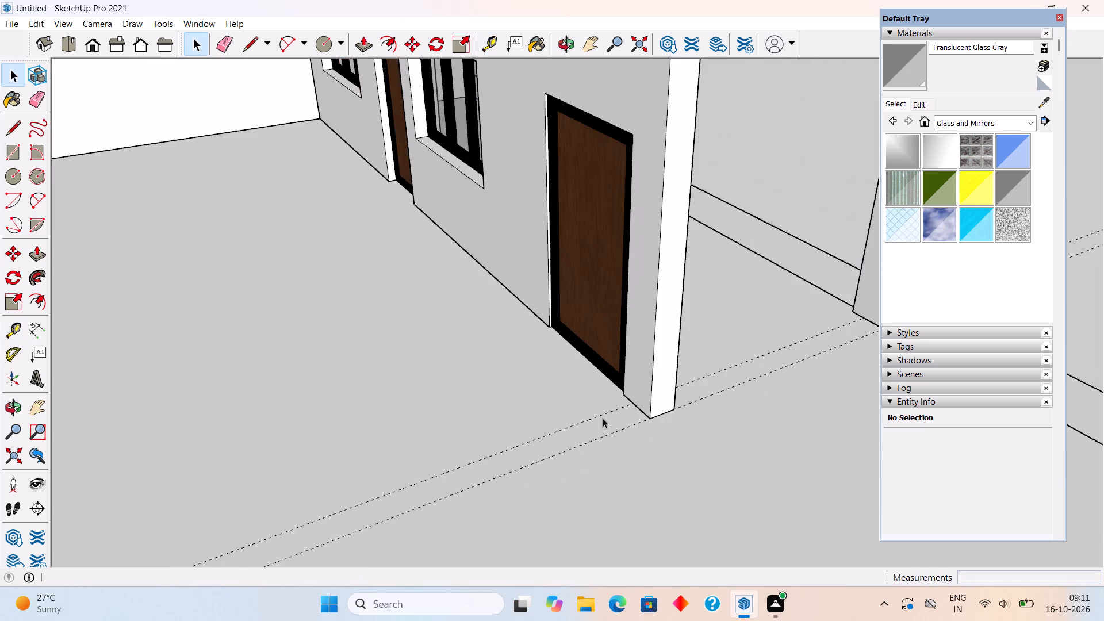
scroll(603, 418, "down", 14)
scroll(577, 543, "up", 6)
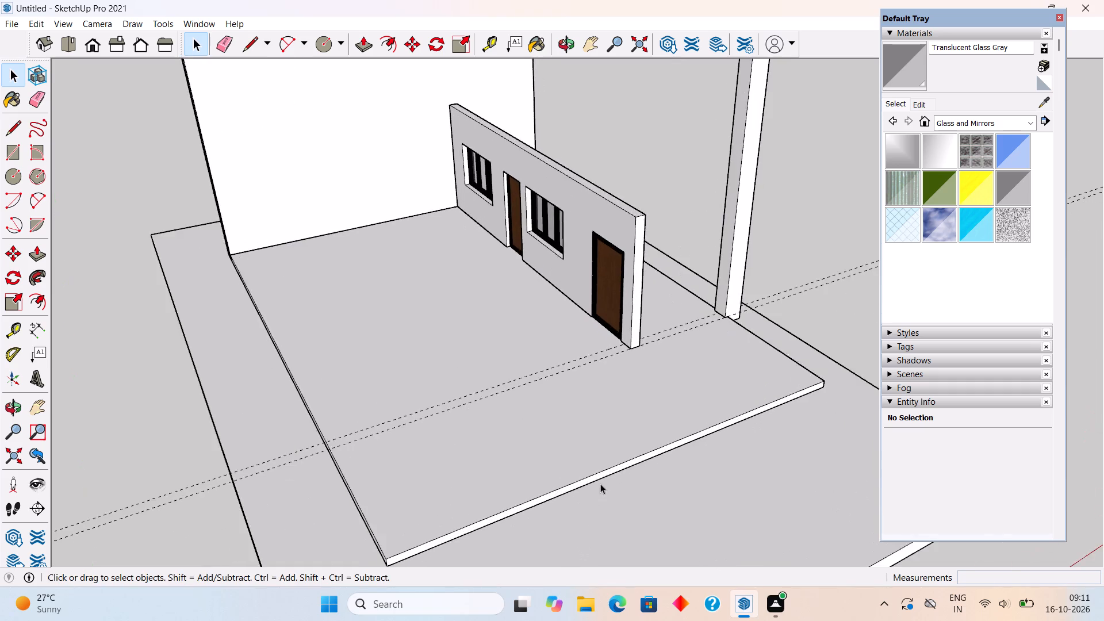
scroll(600, 484, "up", 6)
triple_click(606, 466)
key("p")
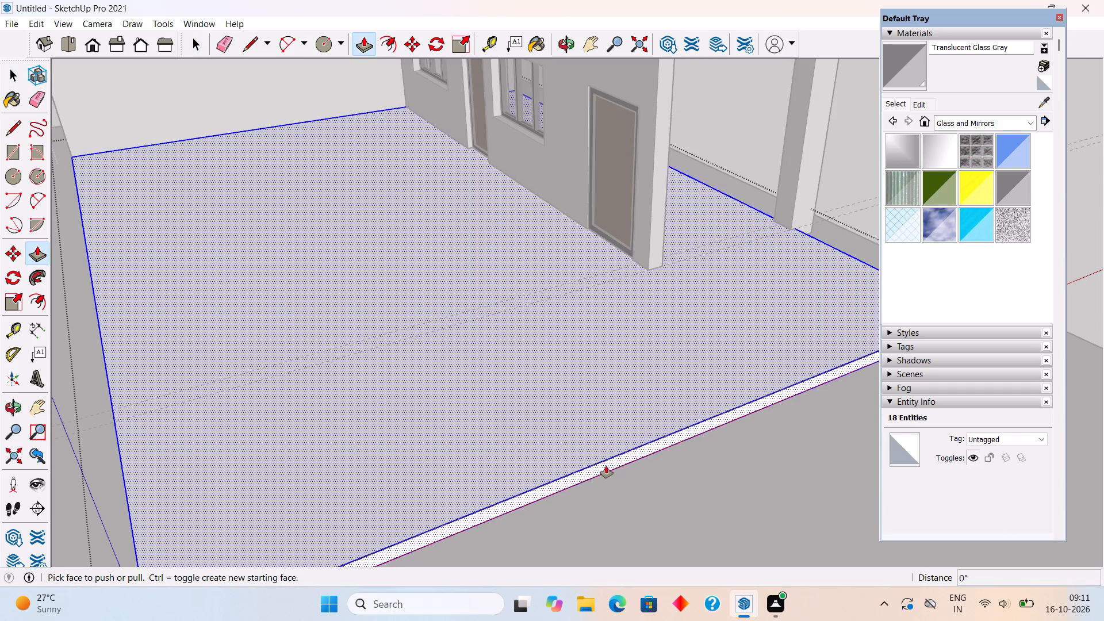
left_click(608, 465)
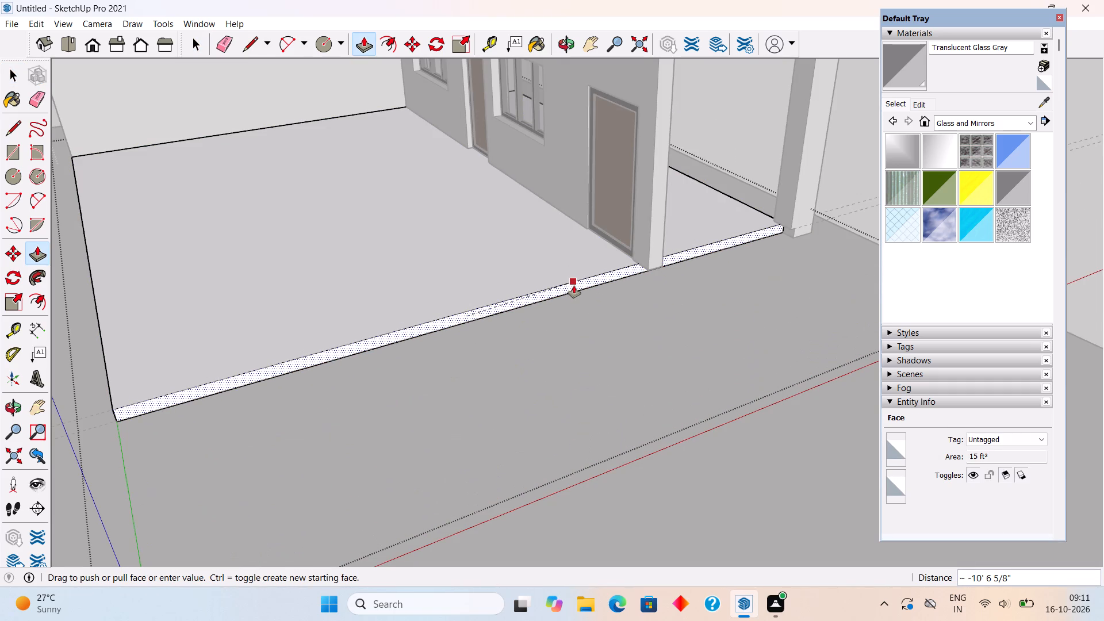
left_click(574, 286)
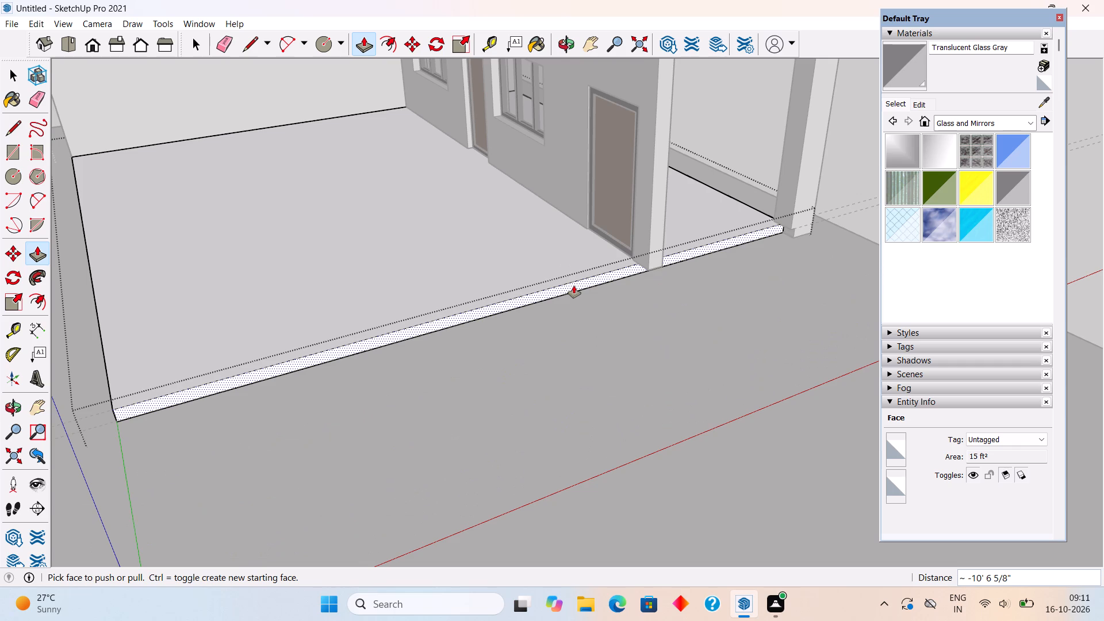
key("space")
left_click(837, 157)
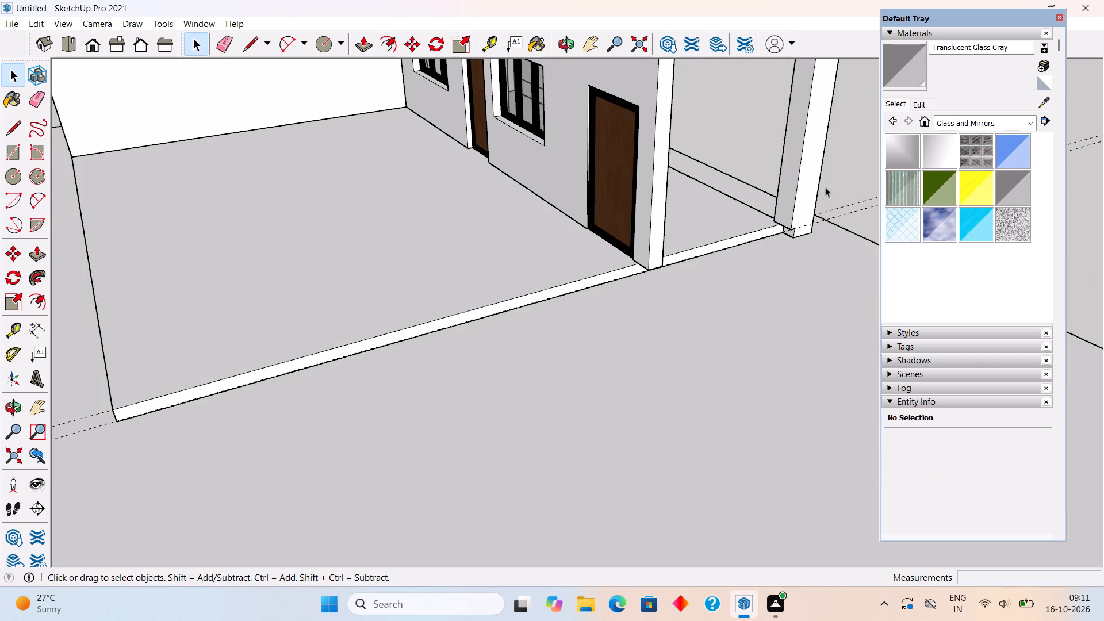
Examine the floor slab's front edge and guides where they meet the inner wall's end and the corner column.
middle_click_drag(786, 277, 783, 192)
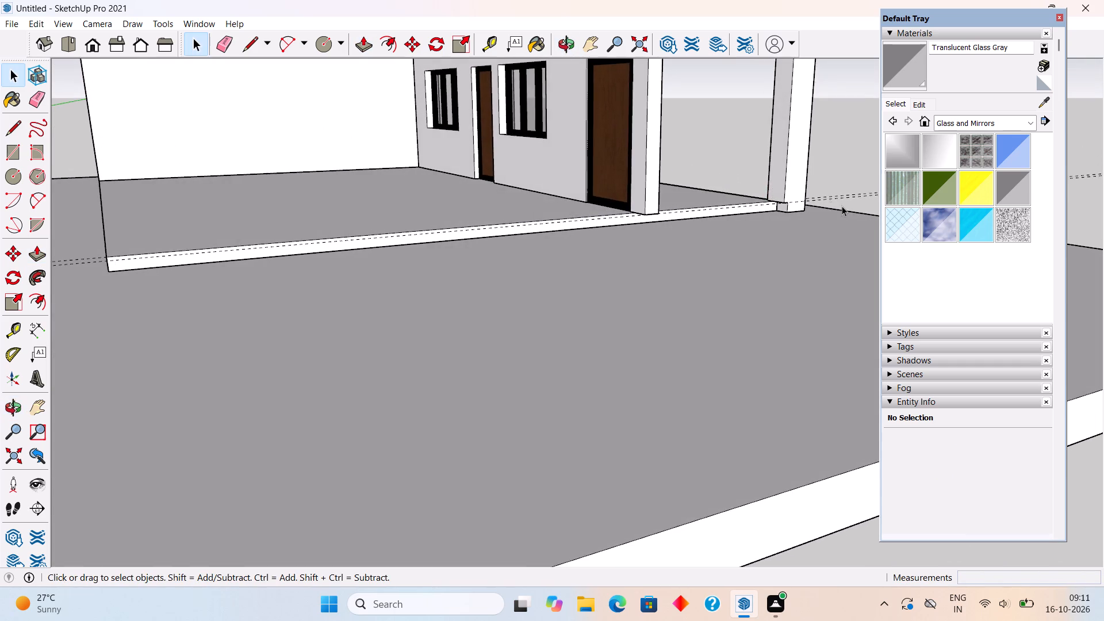
scroll(841, 208, "up", 4)
scroll(723, 201, "up", 5)
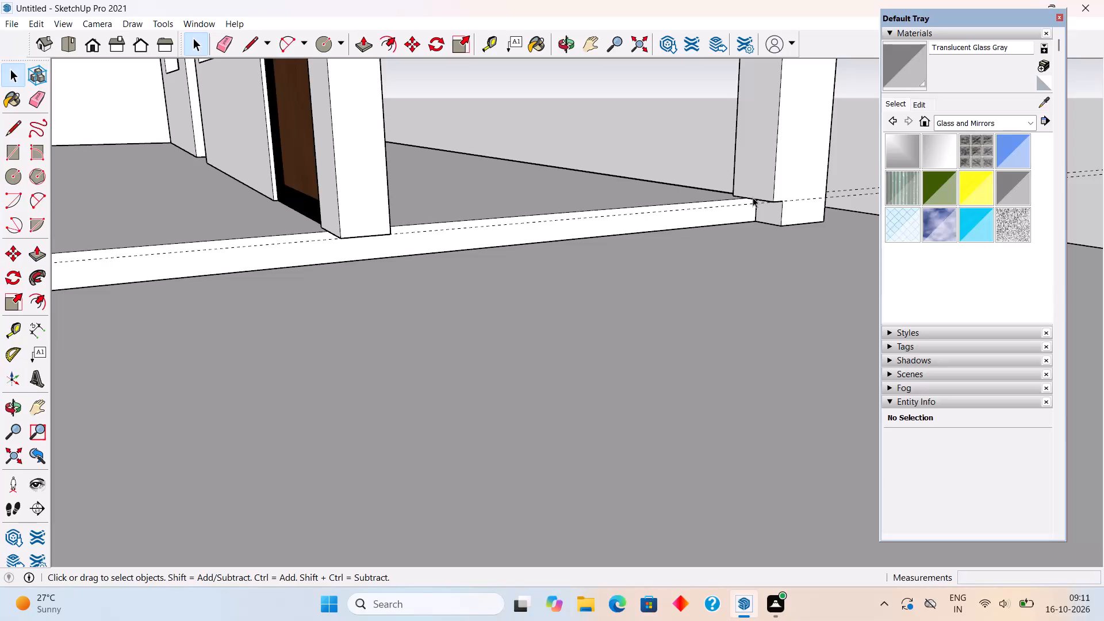
middle_click_drag(653, 223, 627, 228)
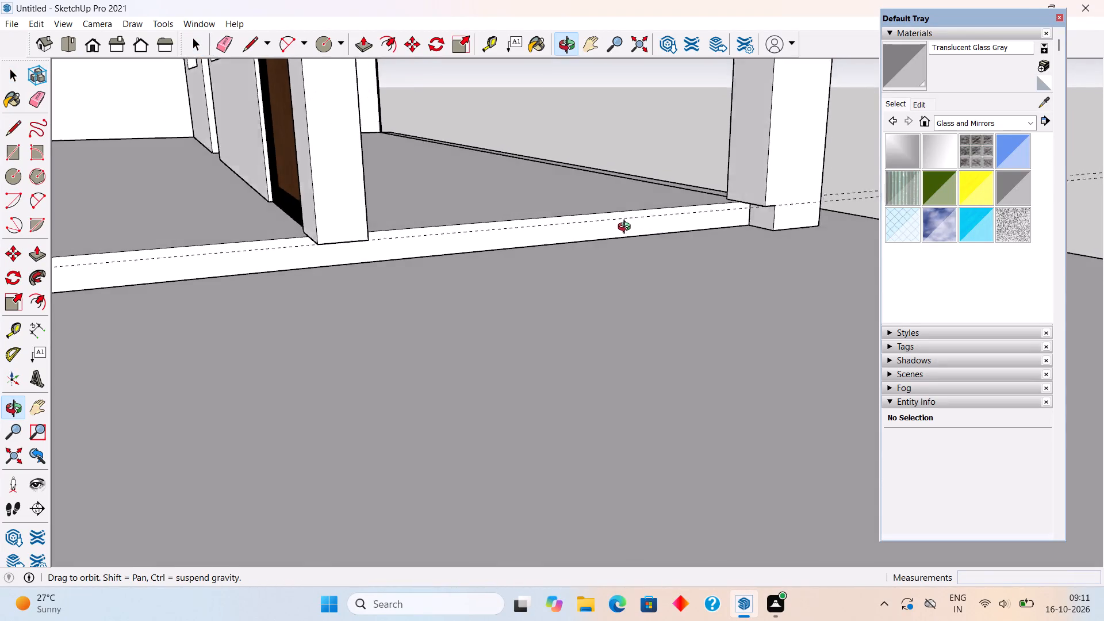
middle_click_drag(627, 228, 601, 232)
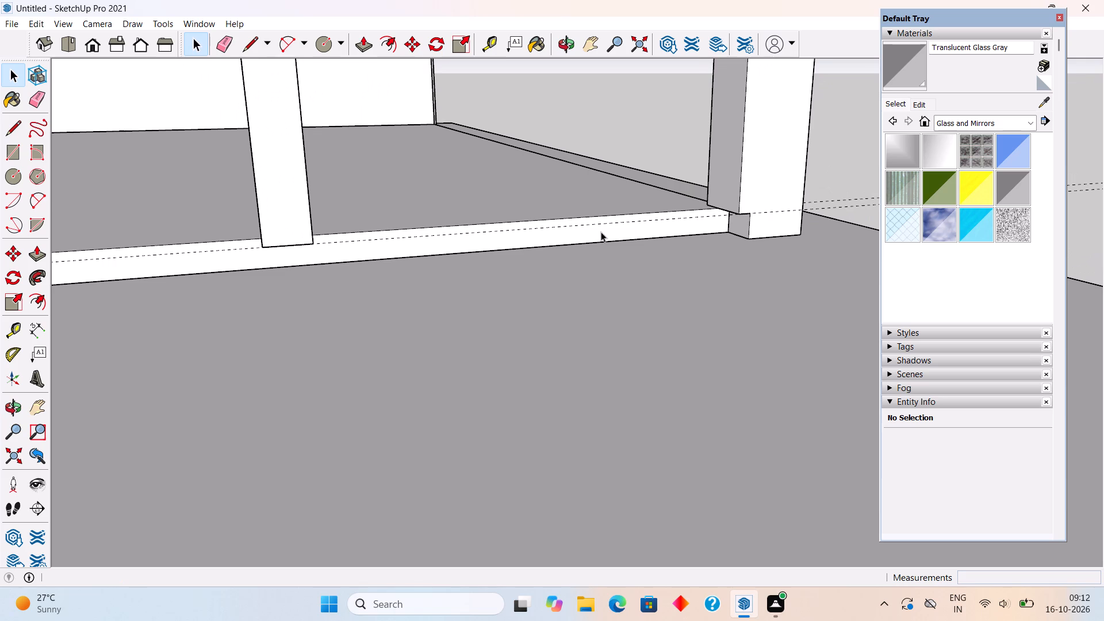
middle_click_drag(722, 191, 760, 143)
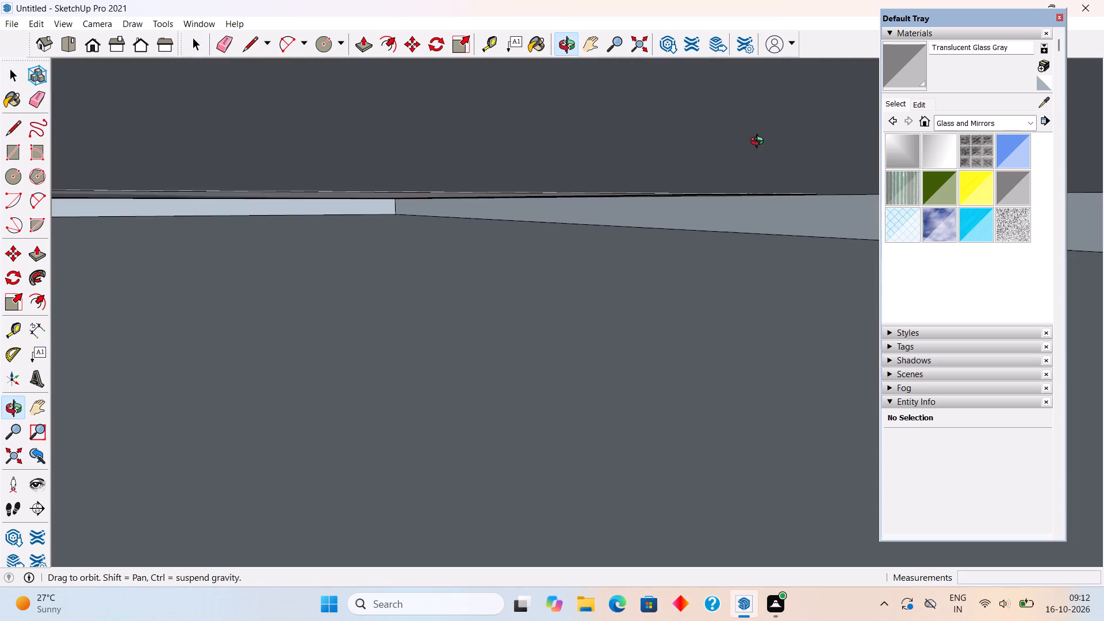
middle_click_drag(760, 143, 752, 172)
scroll(700, 191, "down", 10)
middle_click_drag(665, 185, 634, 208)
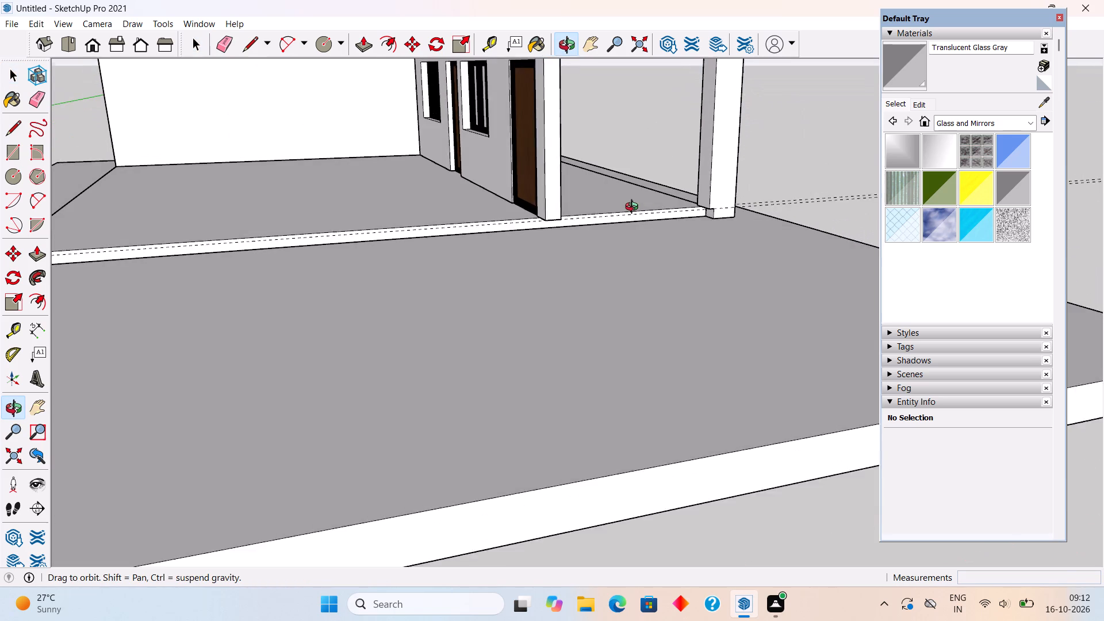
middle_click_drag(634, 208, 632, 210)
scroll(632, 210, "down", 1)
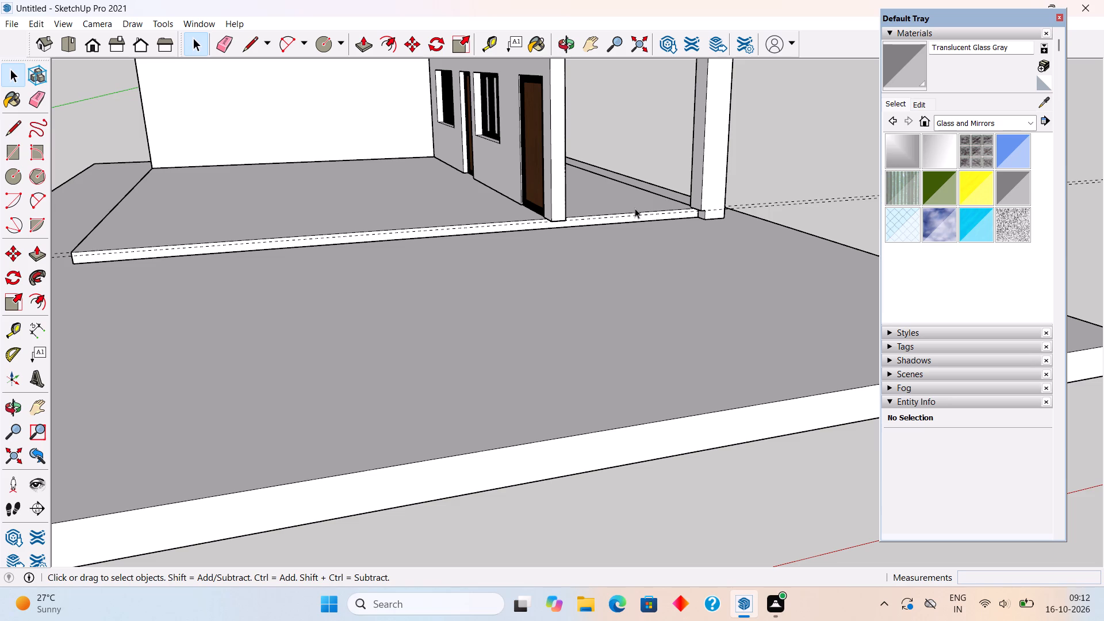
scroll(635, 208, "down", 3)
Push/Pull the raised floor slab's front face outward about 6 9/16" toward the outer guide at the wall's end.
middle_click_drag(634, 209, 643, 401)
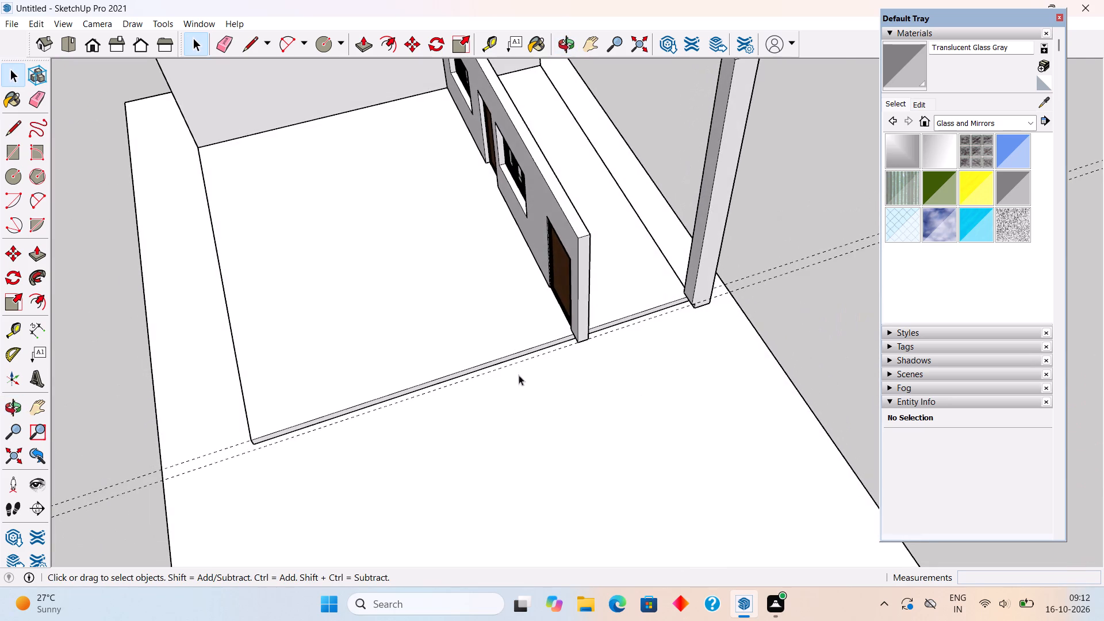
scroll(504, 367, "up", 5)
middle_click_drag(500, 309, 635, 309)
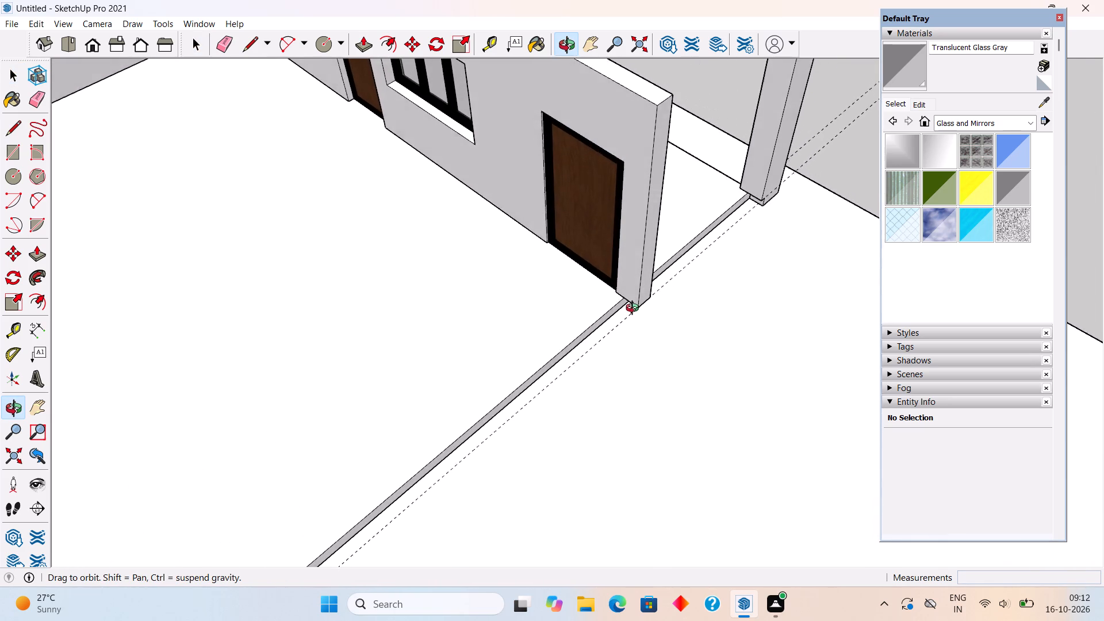
middle_click_drag(635, 309, 635, 304)
scroll(610, 384, "up", 5)
scroll(566, 351, "up", 5)
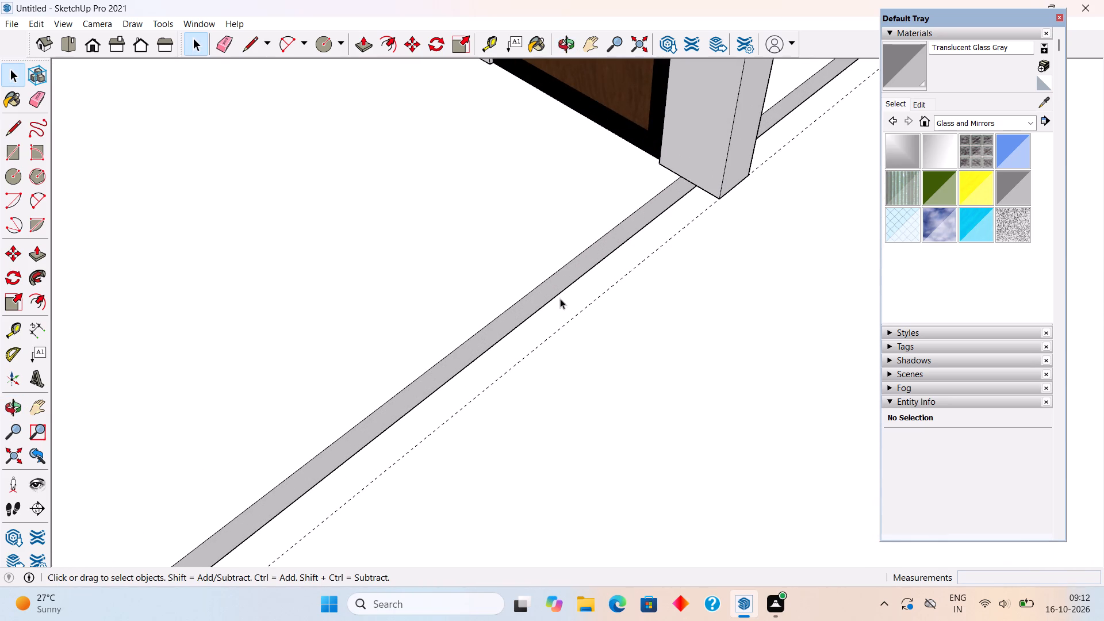
double_click(557, 289)
left_click(557, 289)
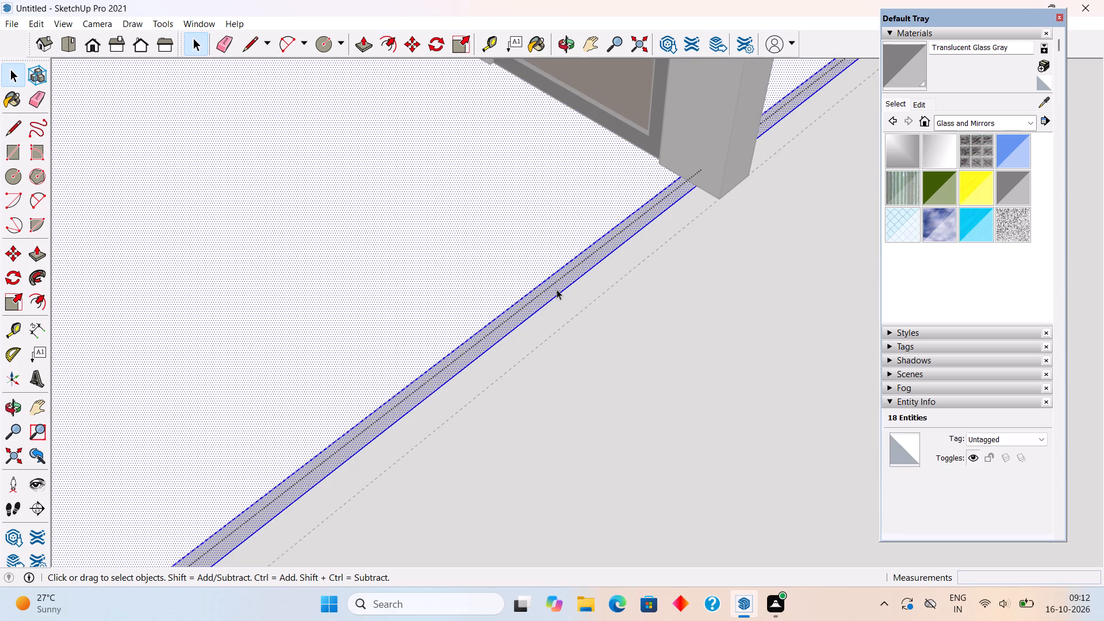
key("p")
left_click(557, 289)
left_click(572, 326)
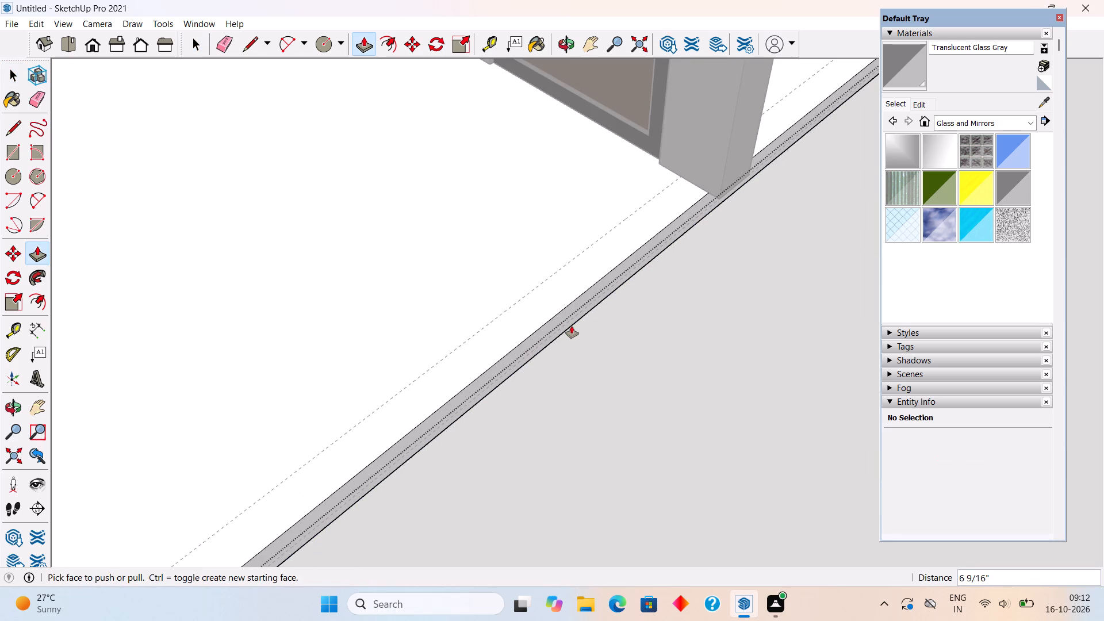
key("space")
scroll(572, 326, "down", 9)
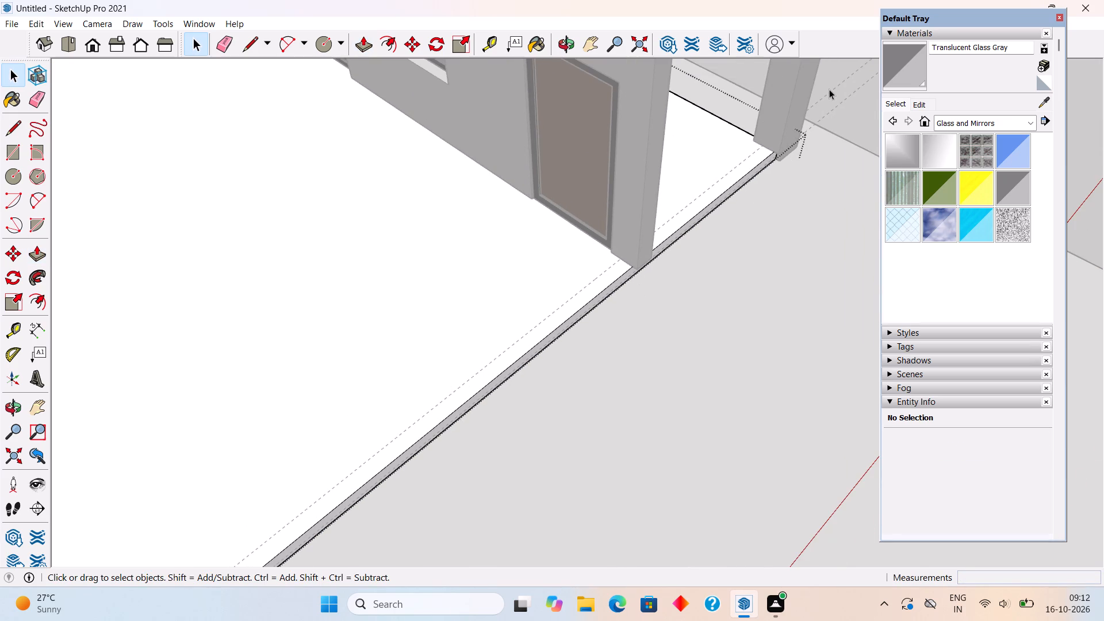
left_click(825, 80)
Push/Pull the floor slab's front face outward about 2 7/16" more to align with the inner wall's end.
middle_click_drag(799, 210, 787, 133)
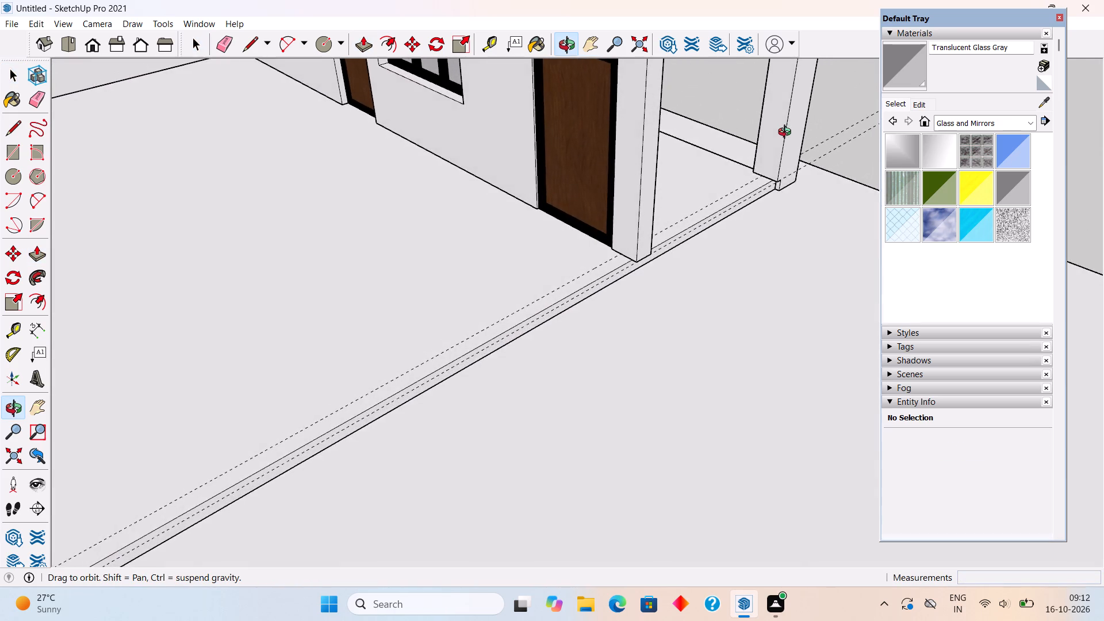
middle_click_drag(787, 133, 794, 174)
middle_click_drag(638, 208, 413, 124)
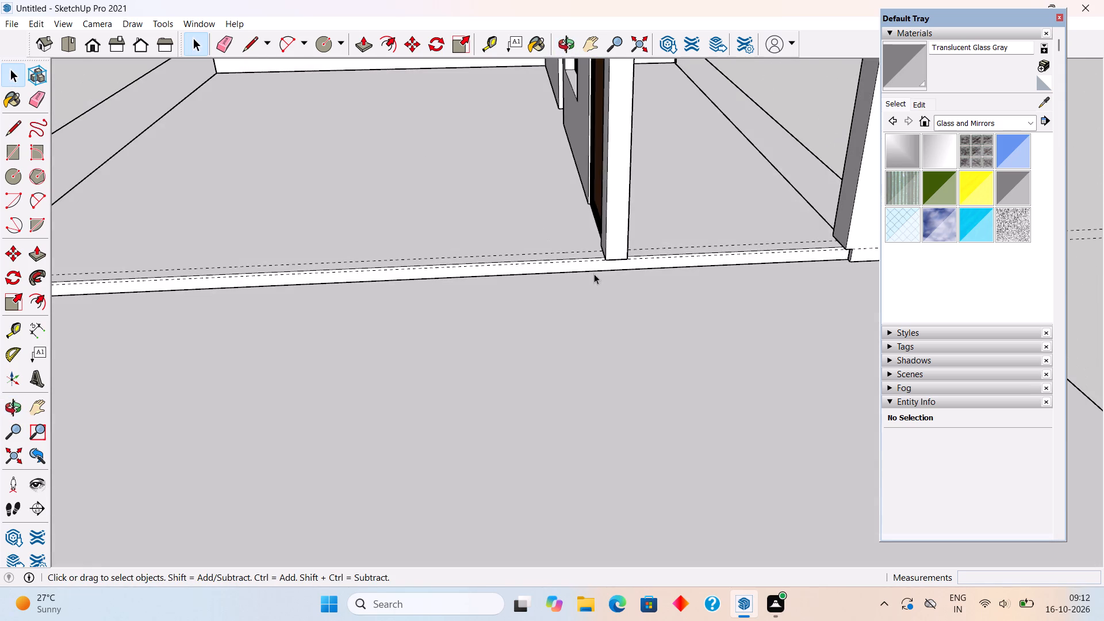
scroll(594, 274, "up", 5)
triple_click(628, 261)
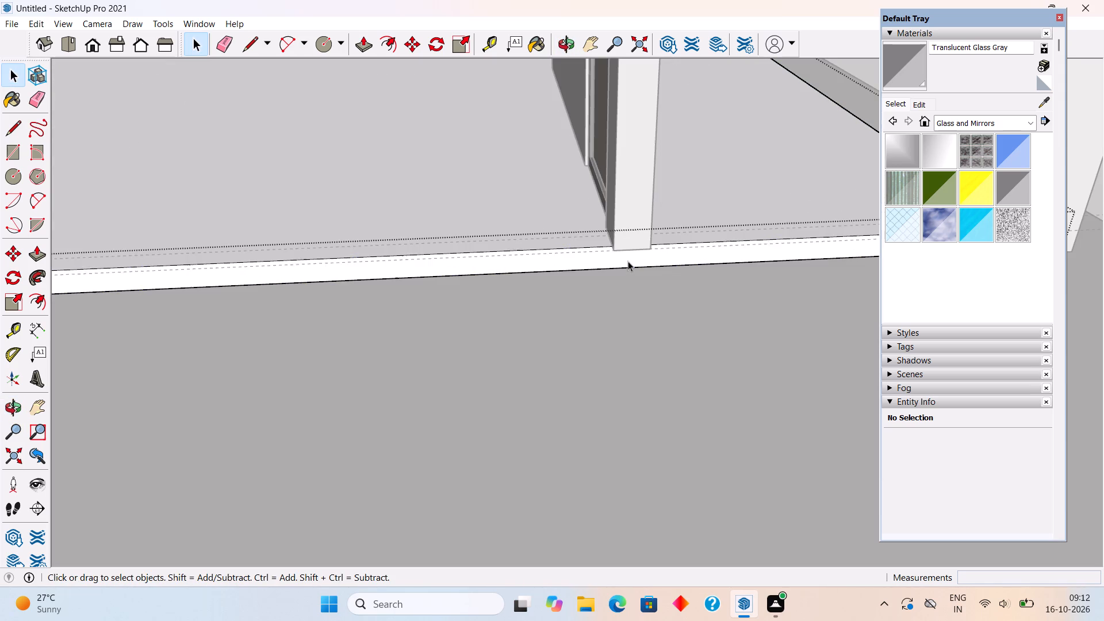
key("p")
left_click(628, 261)
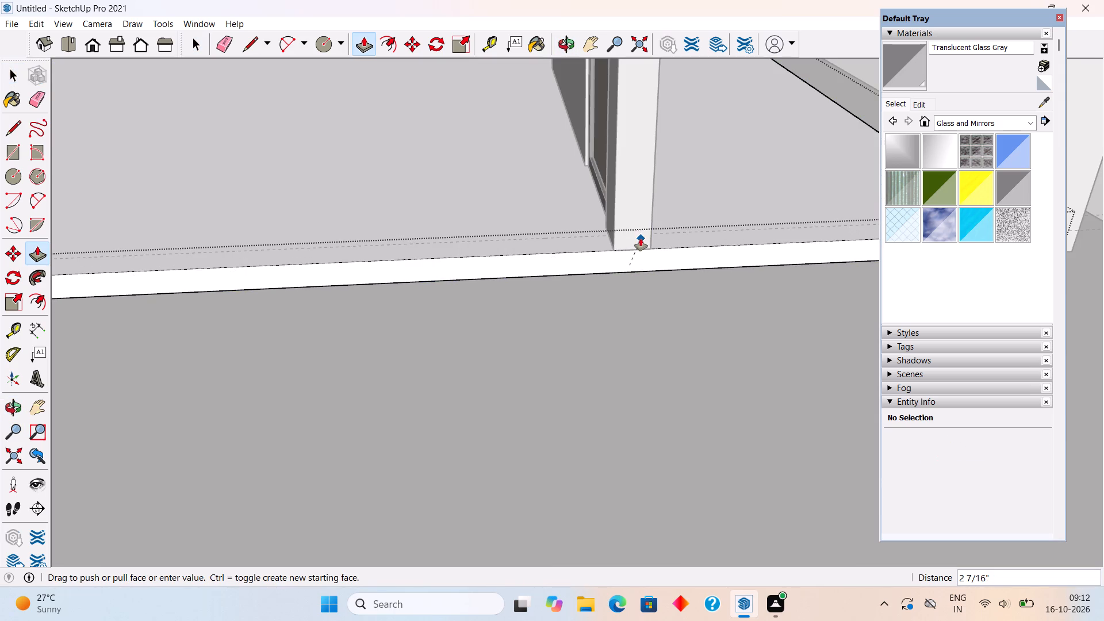
left_click(641, 239)
key("space")
scroll(641, 239, "down", 13)
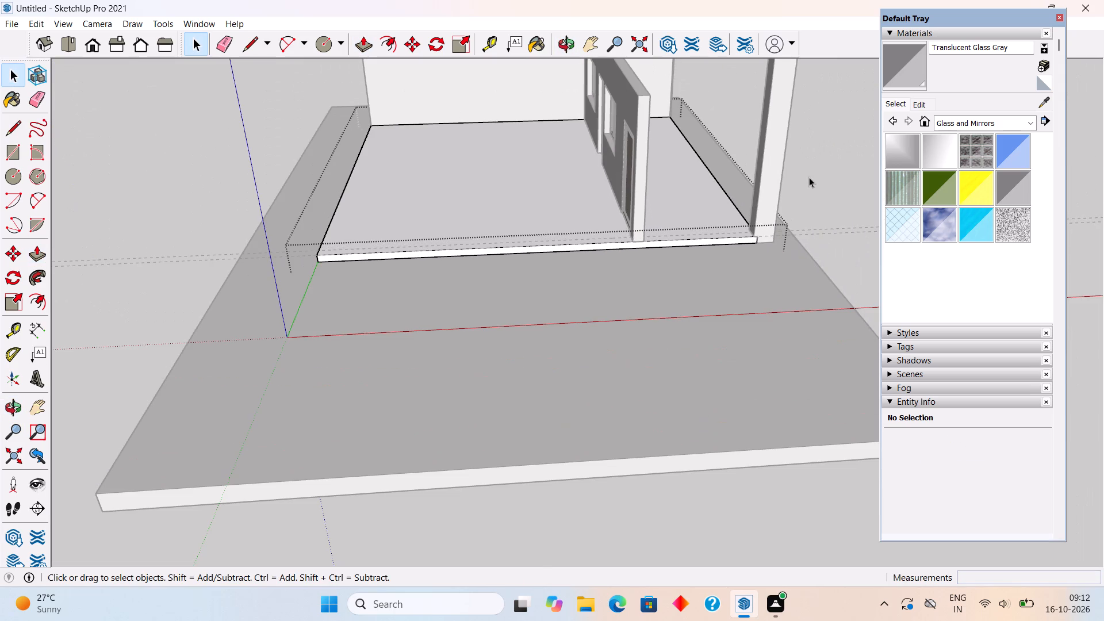
left_click(810, 177)
Draw a rectangle about 21' 1 1/2" by 9" along the floor slab's front edge, from its outer corner to the inner wall's end.
middle_click_drag(801, 216, 453, 237)
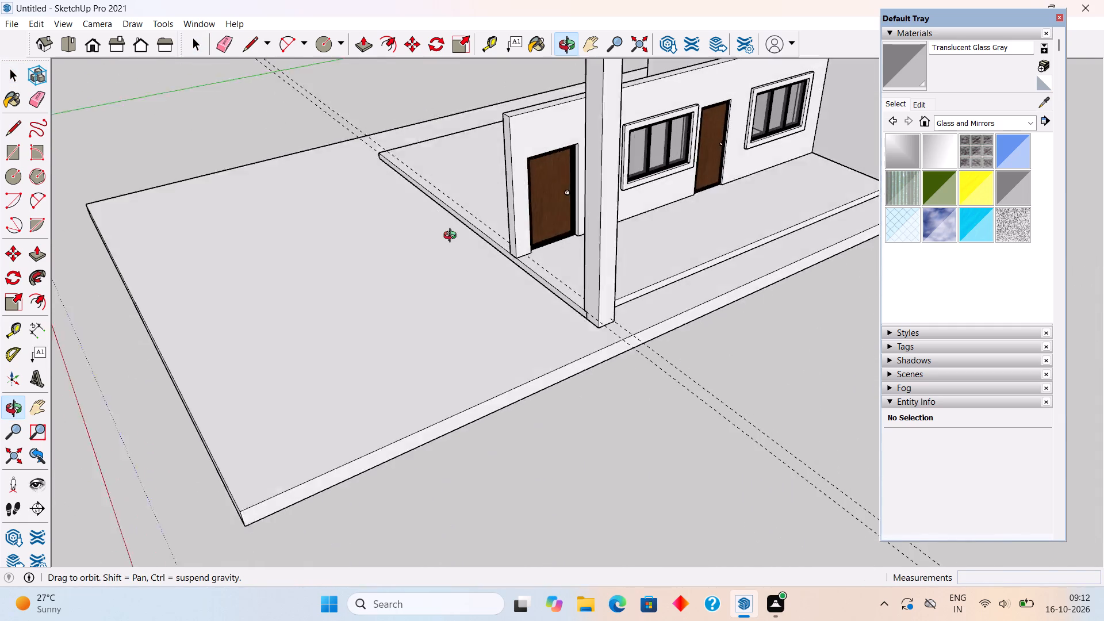
middle_click_drag(453, 237, 770, 252)
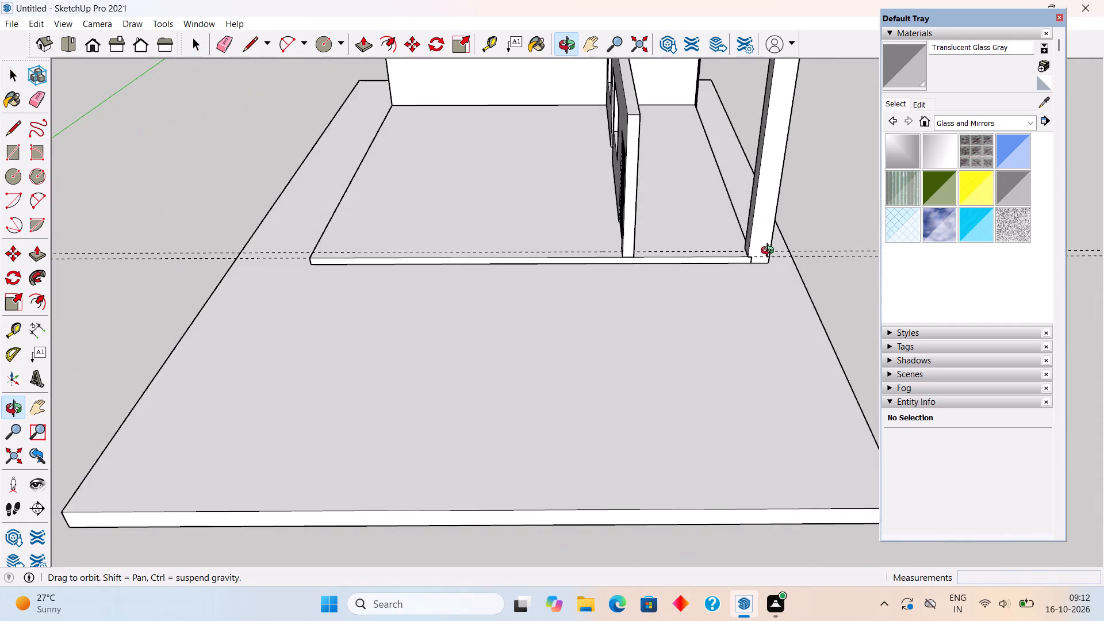
middle_click_drag(770, 252, 819, 244)
middle_click_drag(496, 230, 559, 241)
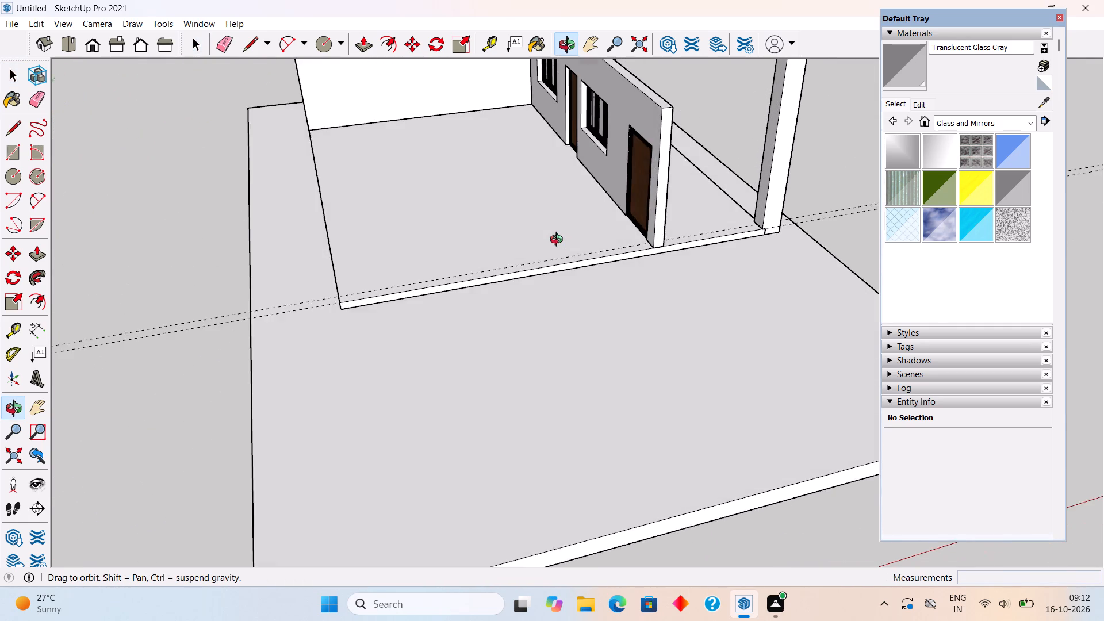
middle_click_drag(559, 241, 572, 240)
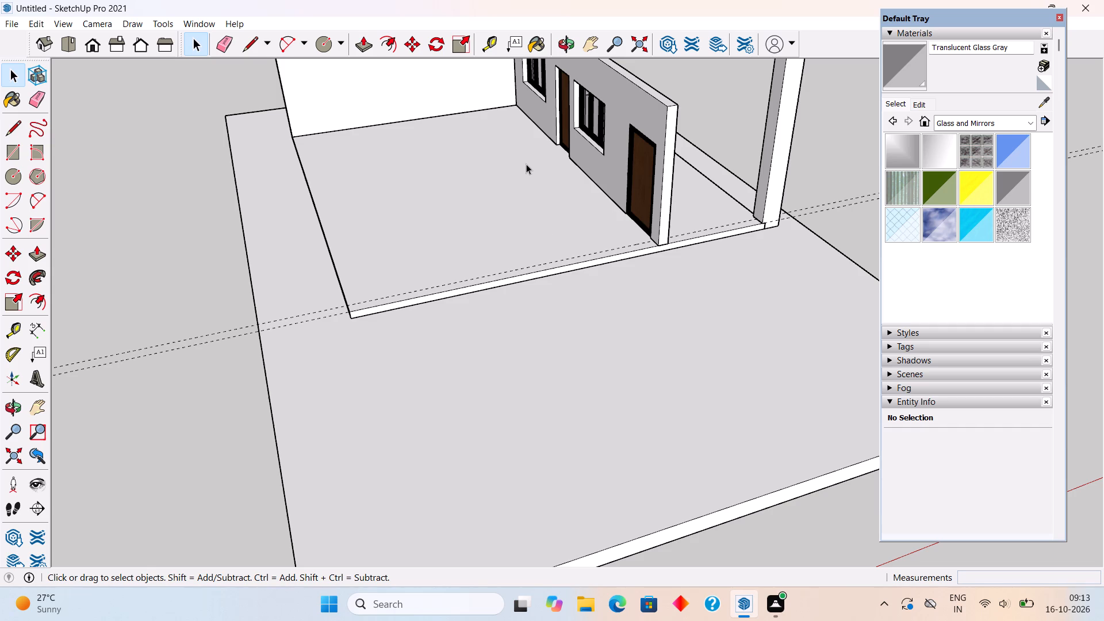
key("r")
scroll(381, 259, "up", 4)
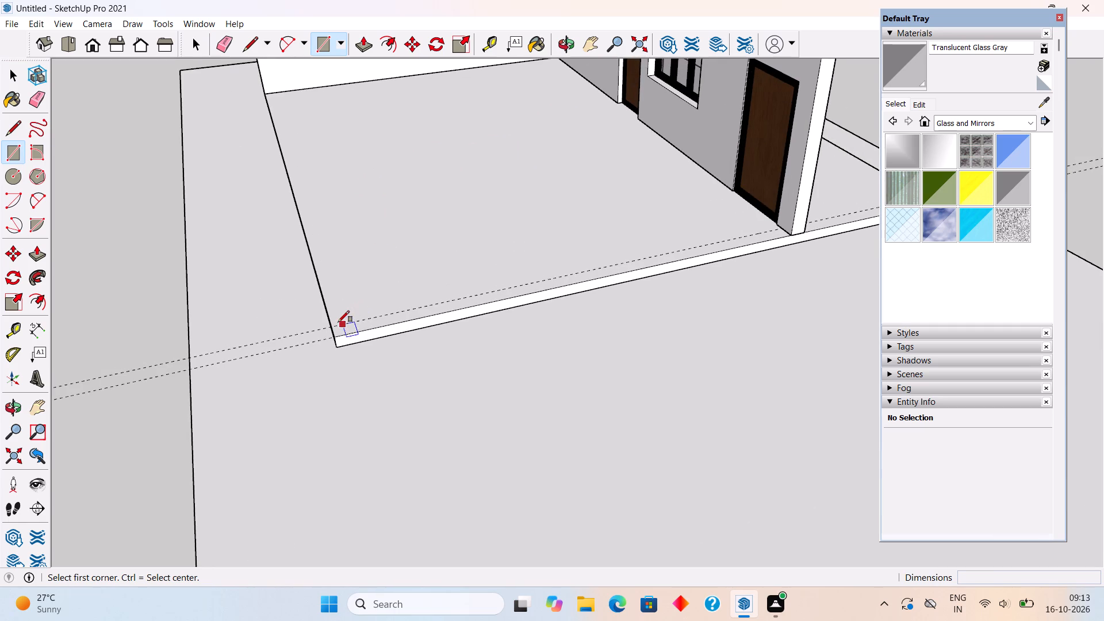
left_click(332, 326)
scroll(333, 325, "down", 5)
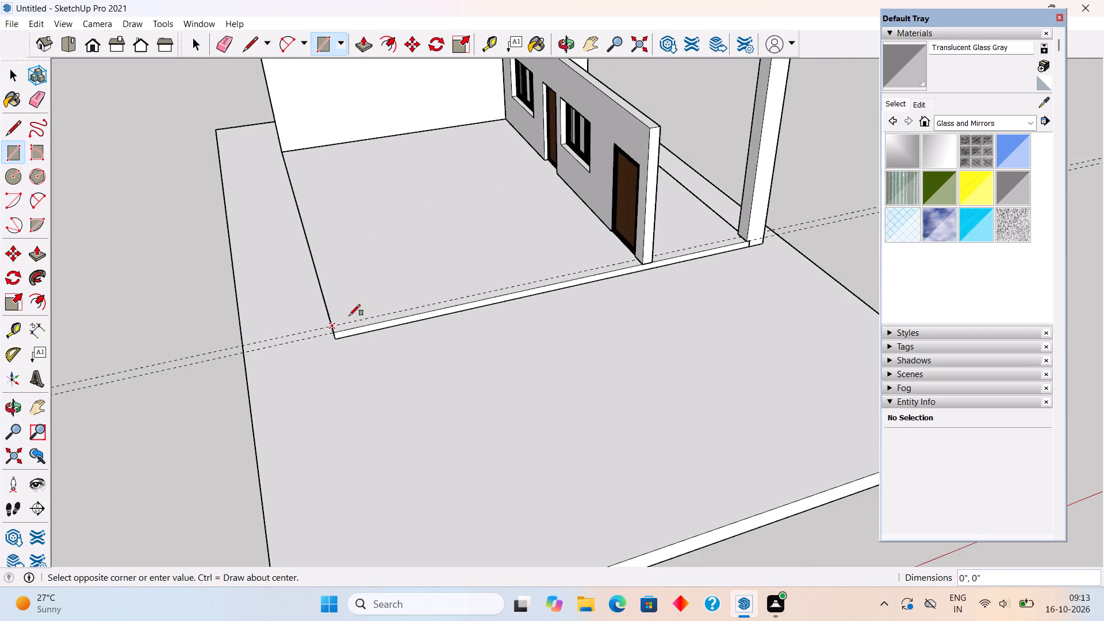
scroll(601, 275, "up", 8)
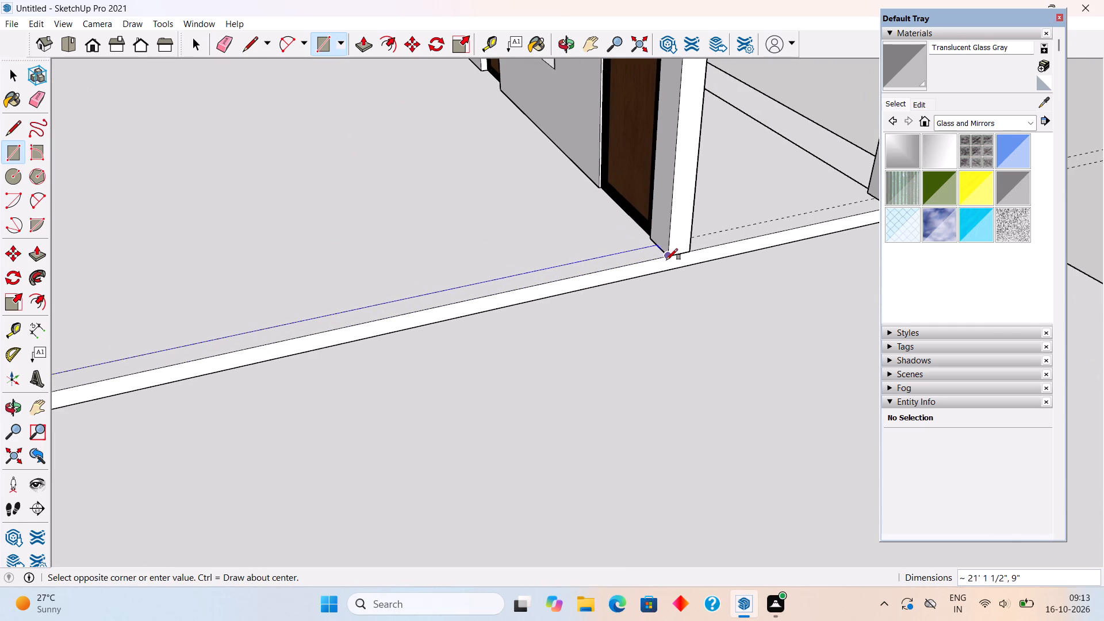
left_click(667, 259)
Push/Pull the front-edge rectangle up to the inner wall's top to form the front wall.
key("p")
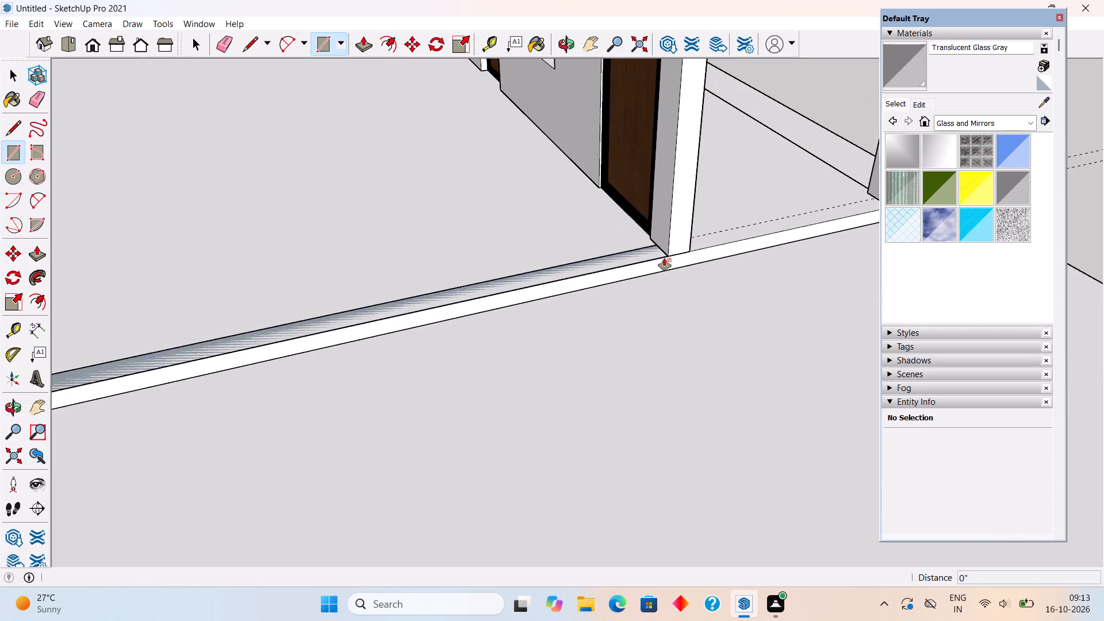
left_click(649, 255)
scroll(657, 215, "down", 12)
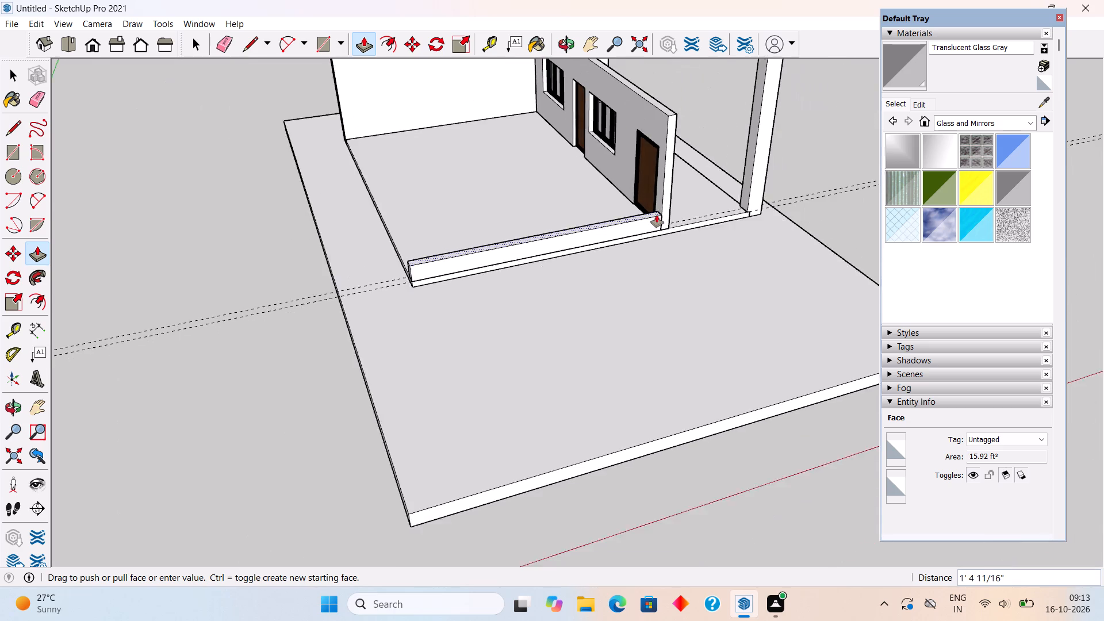
left_click(670, 126)
key("space")
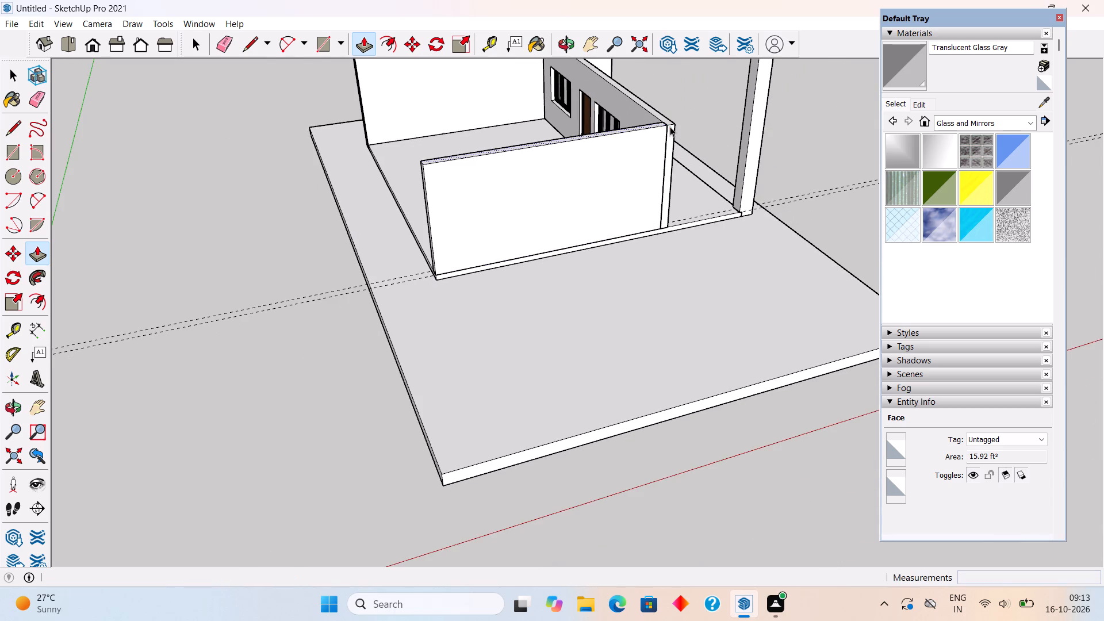
Select all of the new front wall's connected geometry and make it a group.
scroll(670, 126, "down", 9)
middle_click_drag(661, 124, 589, 132)
scroll(589, 132, "down", 4)
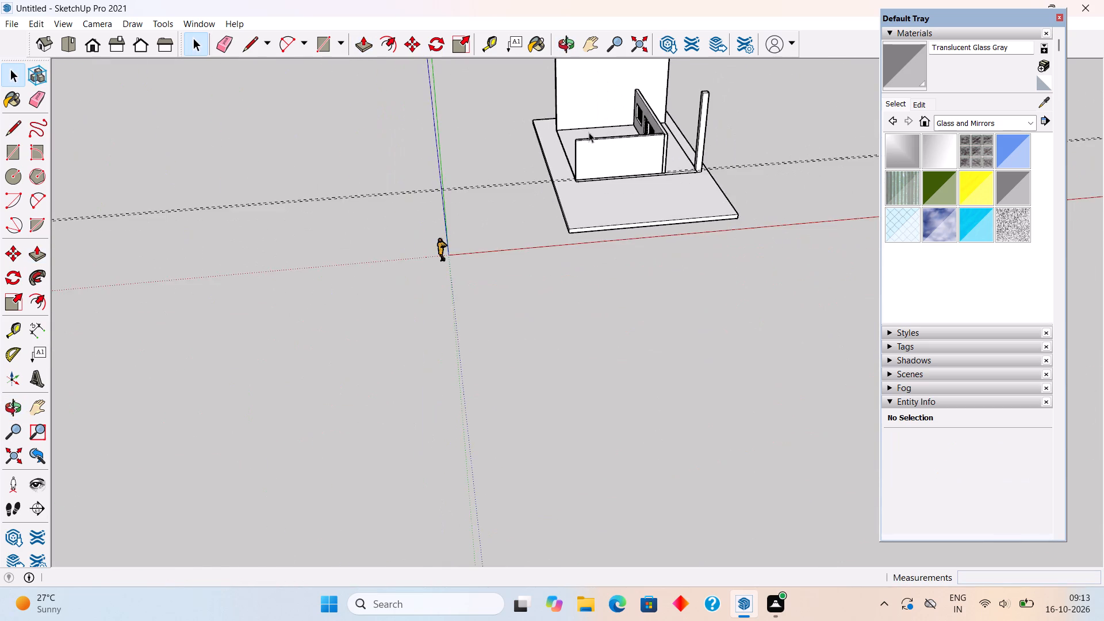
scroll(630, 76, "up", 10)
triple_click(577, 312)
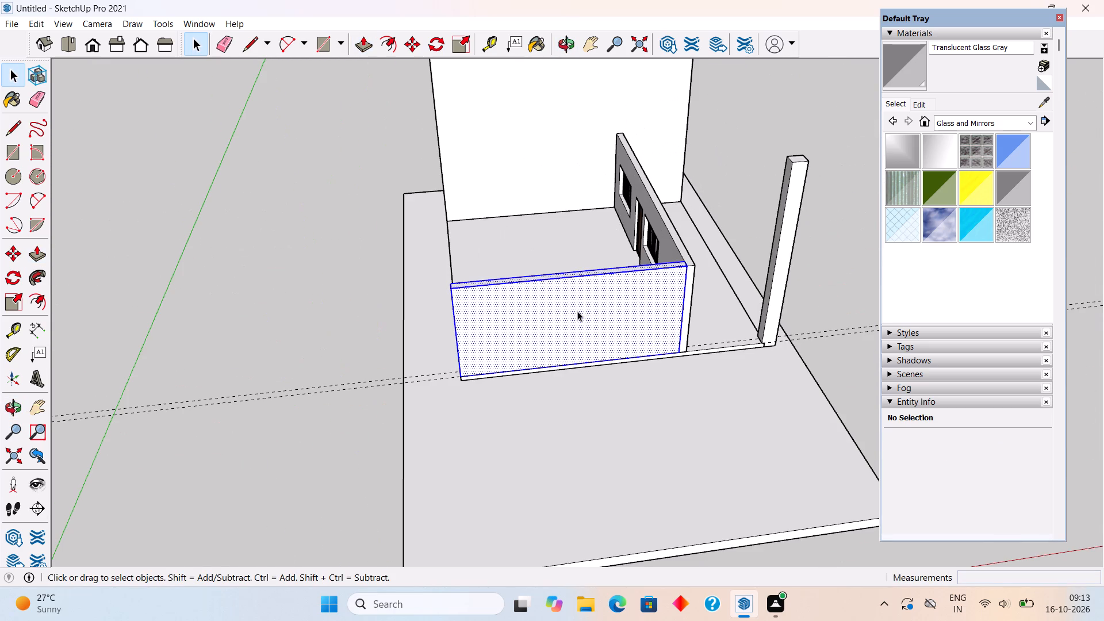
right_click(577, 311)
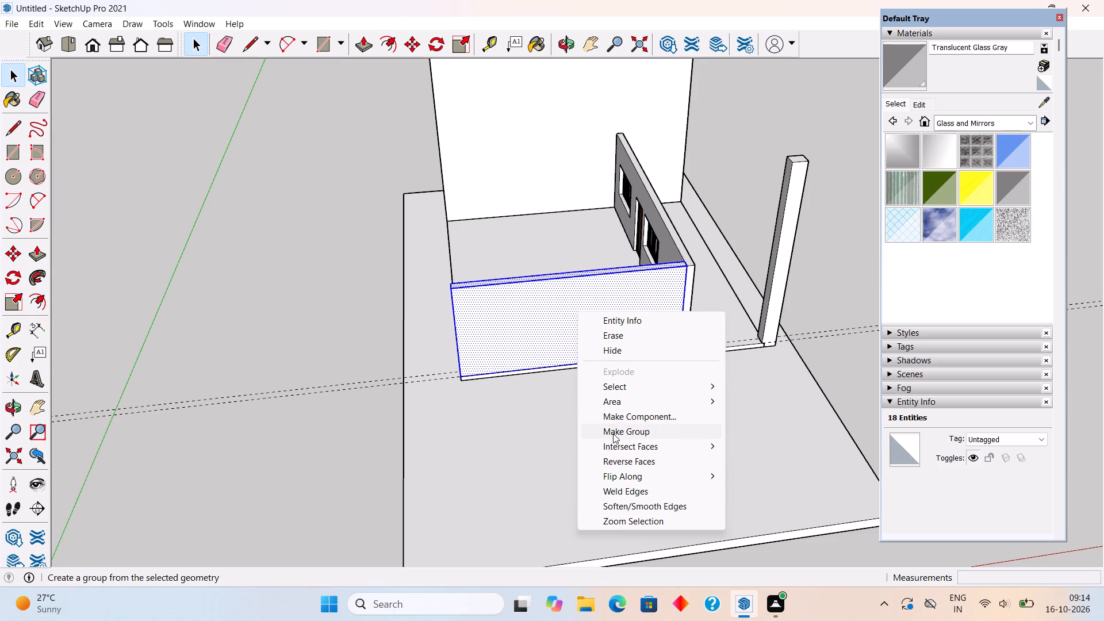
left_click(613, 434)
left_click(722, 163)
Examine the front wall, the inner wall with its doors and windows, and their shared corner from several sides.
middle_click_drag(721, 304, 499, 195)
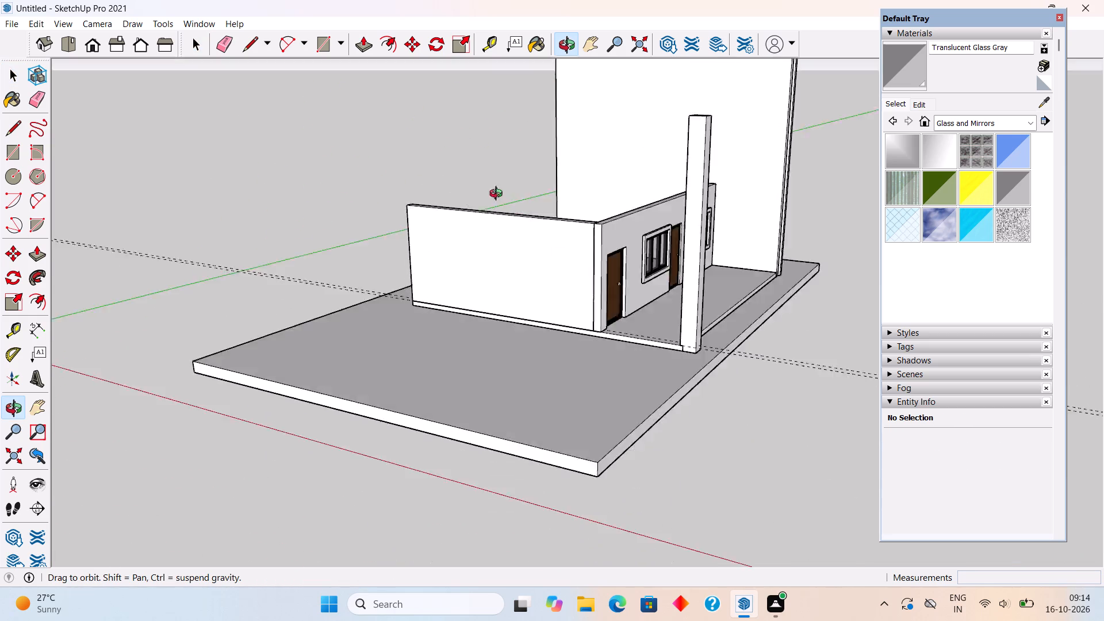
middle_click_drag(499, 195, 303, 137)
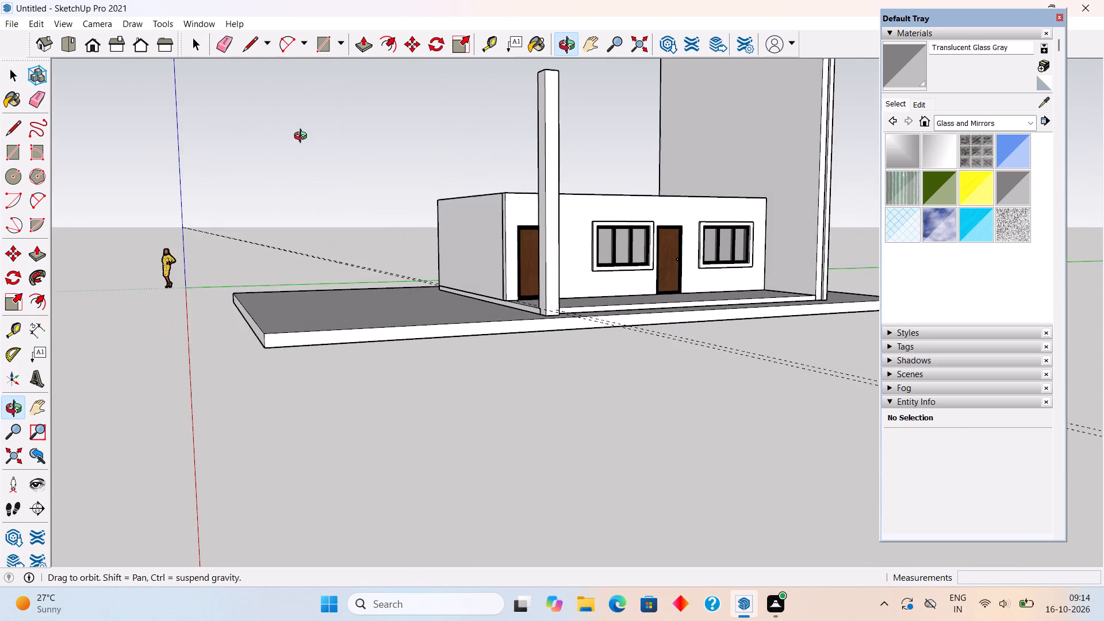
middle_click_drag(303, 137, 469, 253)
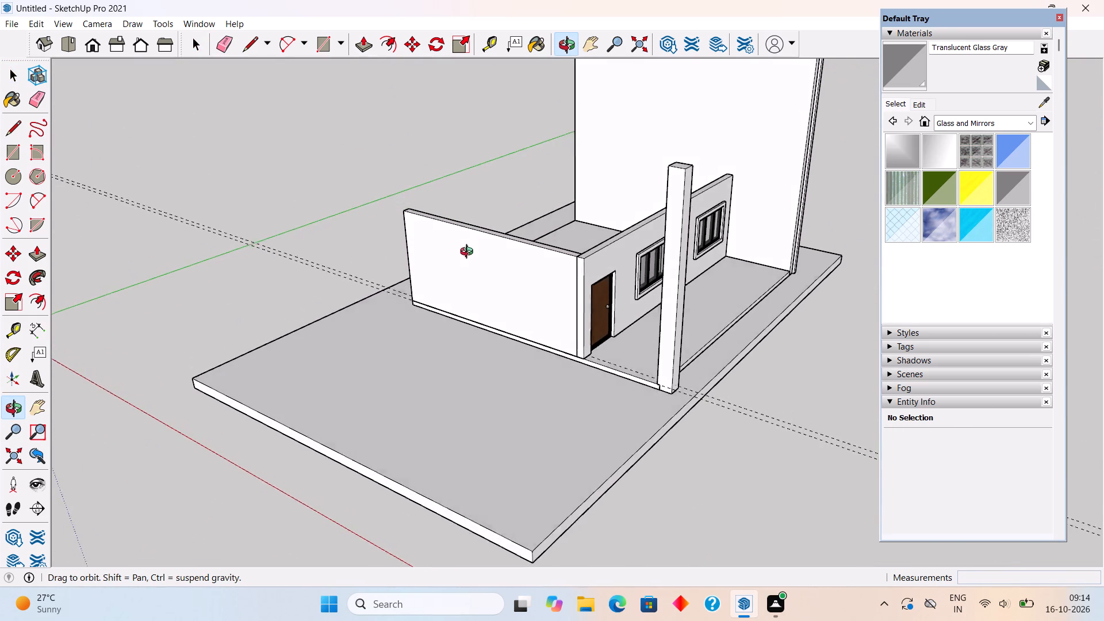
middle_click_drag(469, 253, 470, 255)
scroll(563, 274, "up", 3)
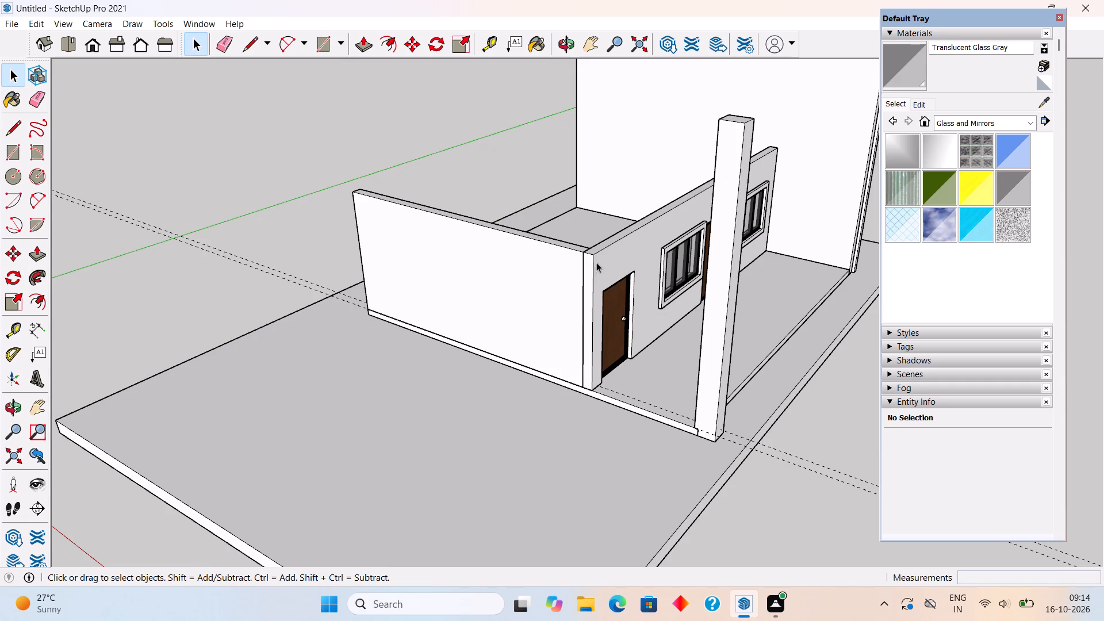
middle_click_drag(585, 282, 742, 377)
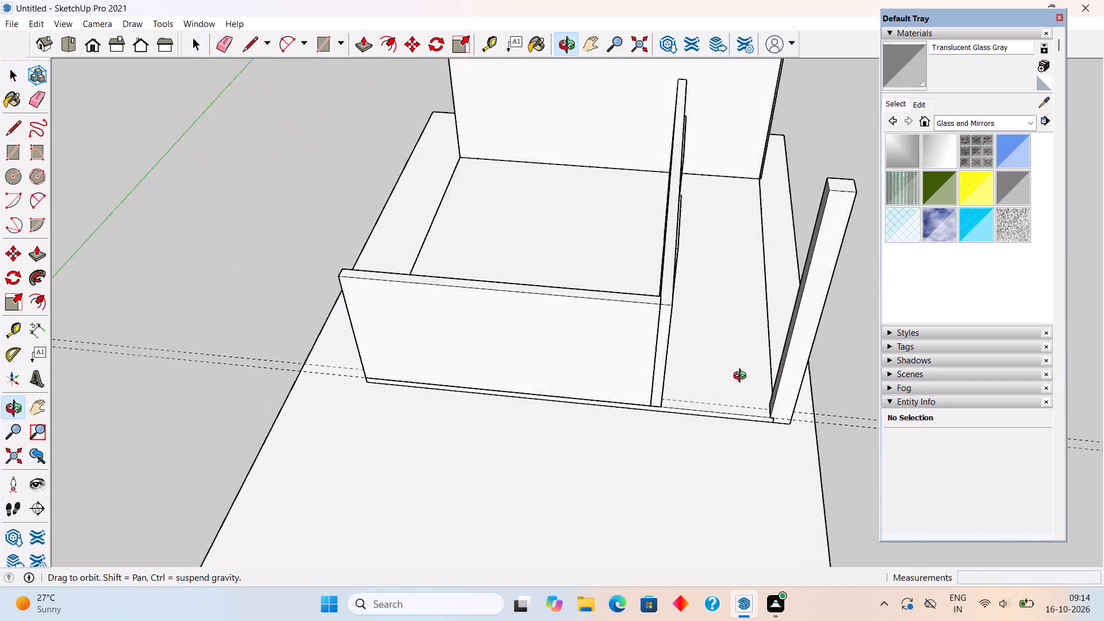
middle_click_drag(742, 377, 429, 203)
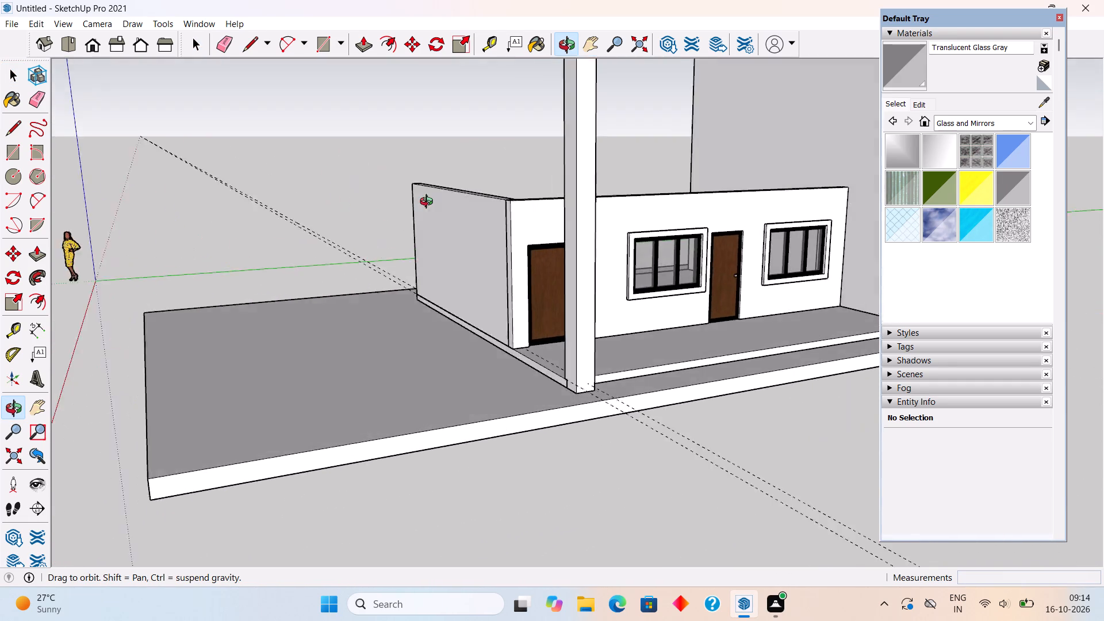
middle_click_drag(429, 203, 465, 185)
scroll(466, 185, "down", 1)
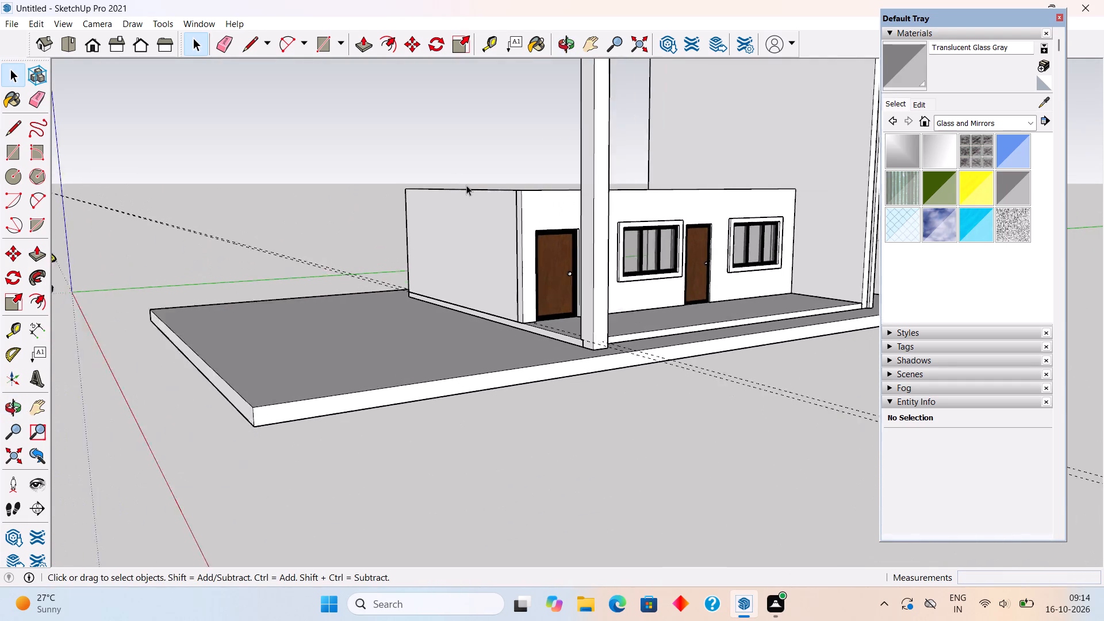
scroll(466, 185, "down", 1)
middle_click_drag(549, 235, 431, 250)
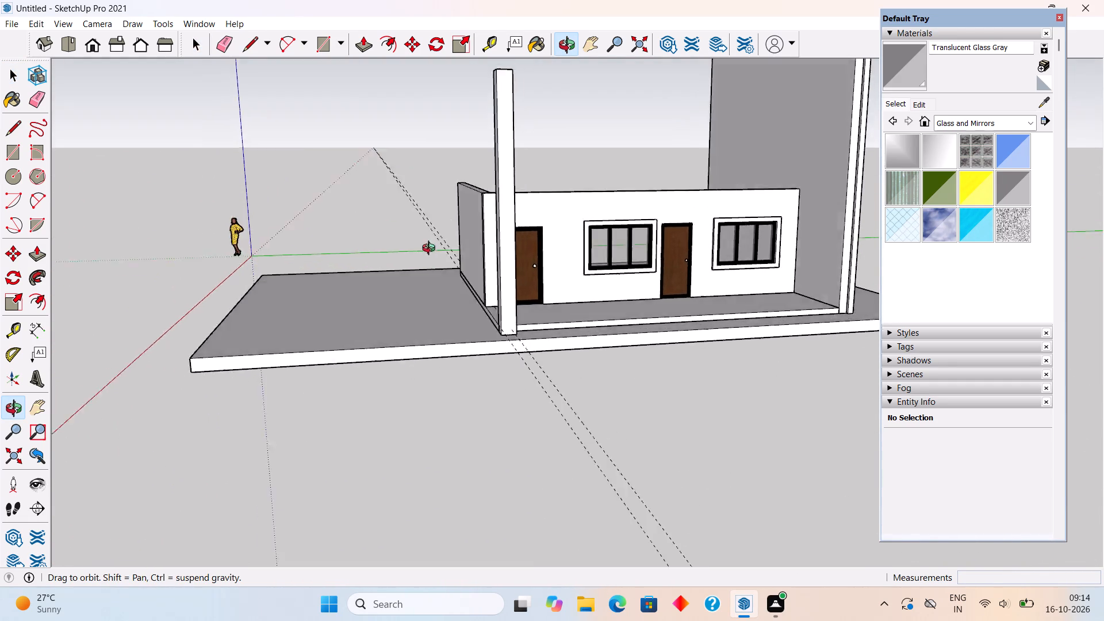
middle_click_drag(431, 250, 354, 247)
scroll(354, 247, "down", 3)
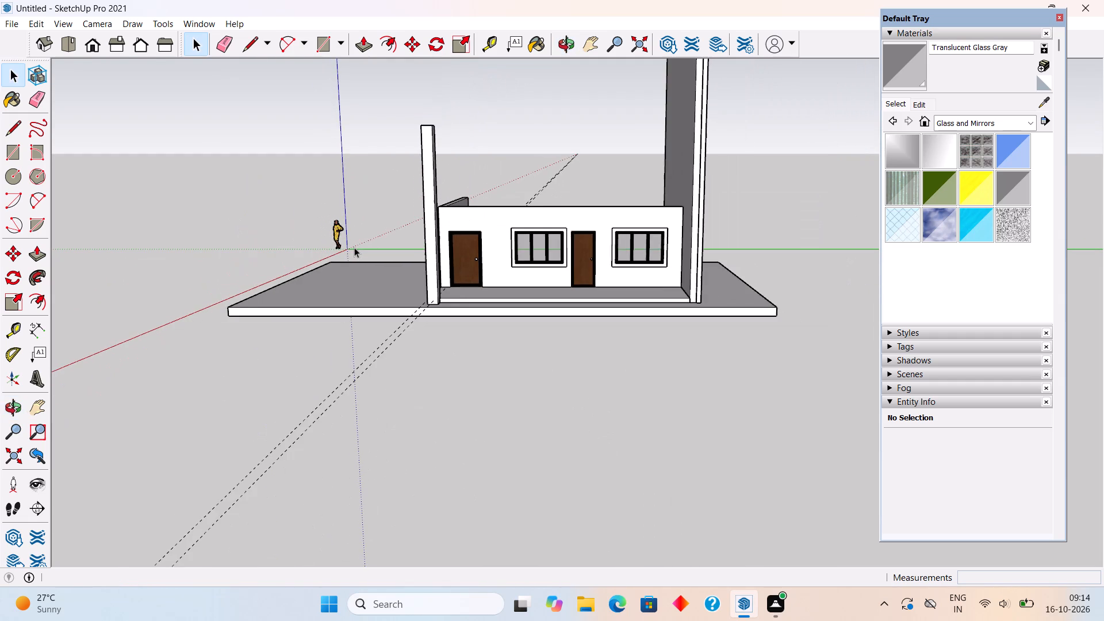
scroll(354, 247, "down", 1)
middle_click_drag(448, 280, 766, 315)
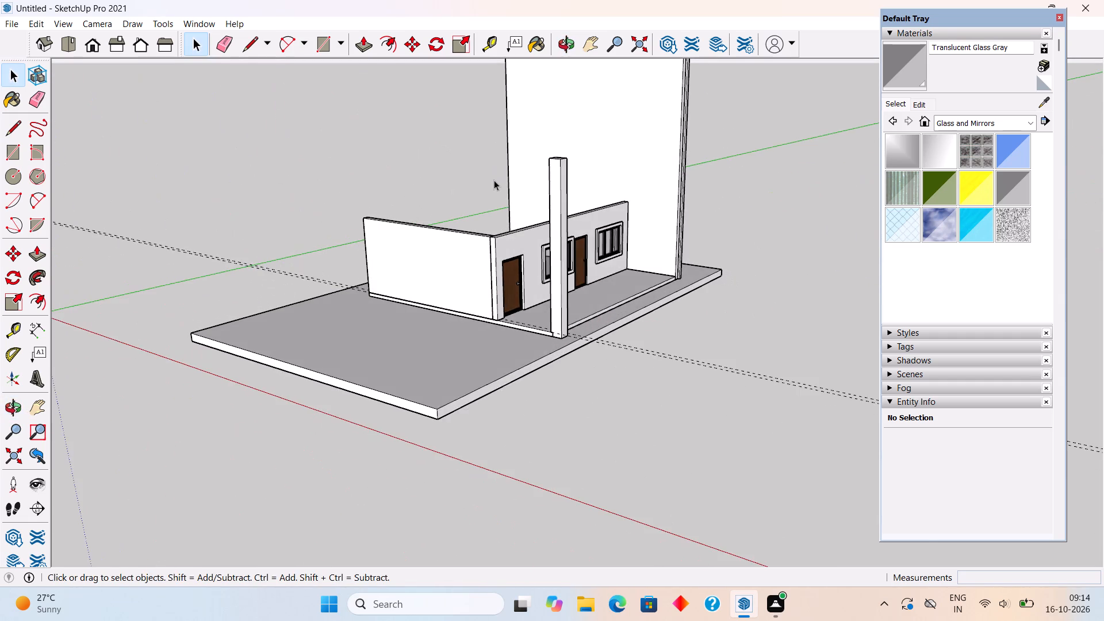
scroll(494, 177, "up", 4)
middle_click_drag(504, 303, 568, 298)
scroll(569, 298, "up", 2)
scroll(569, 368, "up", 4)
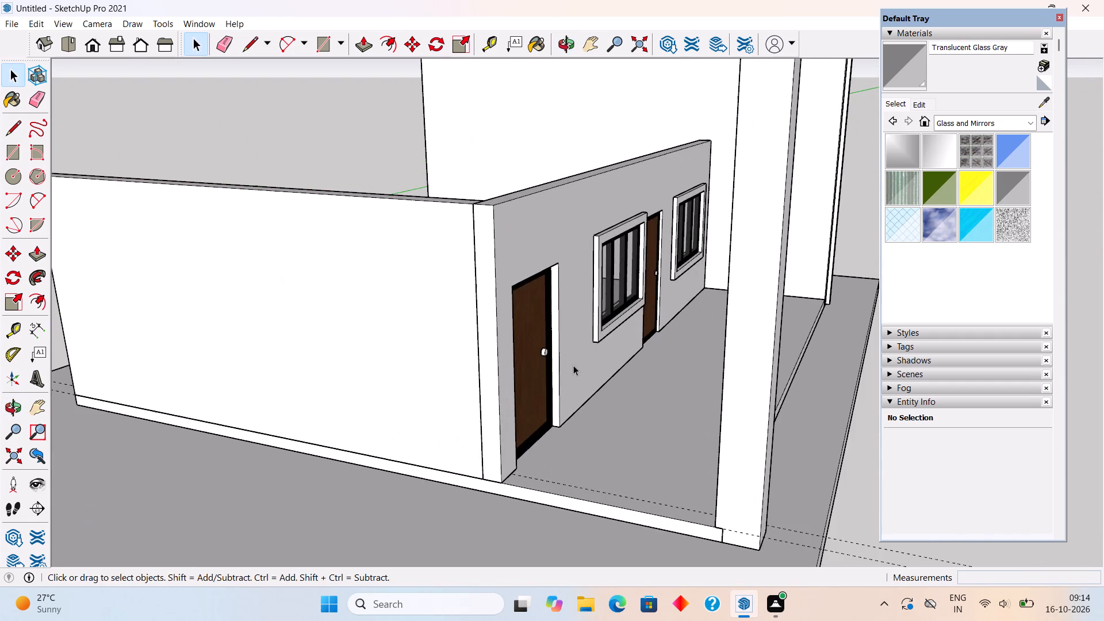
Place a vertical guide on the front wall's face 10' from its edge at the inner wall's end.
middle_click_drag(573, 365, 634, 348)
scroll(634, 349, "down", 4)
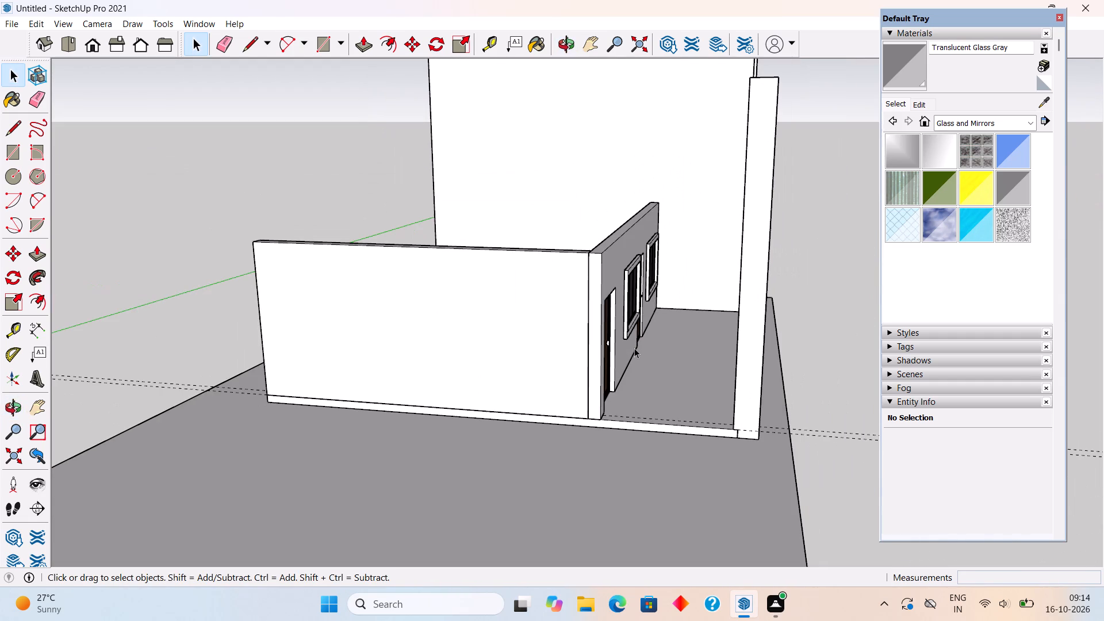
middle_click_drag(634, 347, 690, 329)
scroll(690, 329, "up", 5)
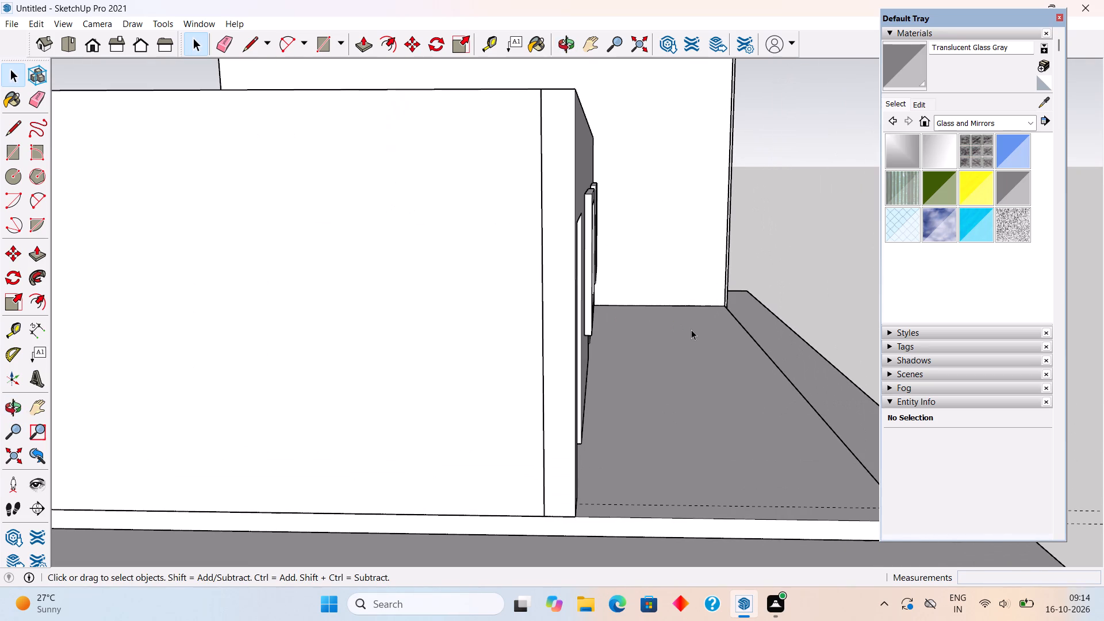
scroll(518, 352, "down", 2)
middle_click_drag(517, 364, 522, 365)
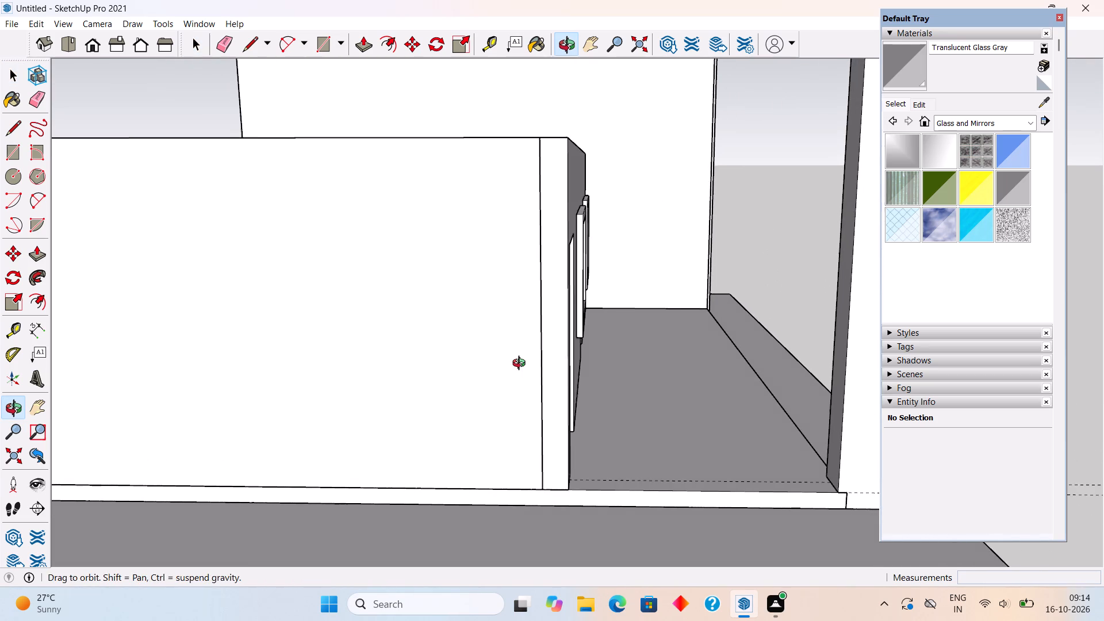
middle_click_drag(522, 365, 539, 366)
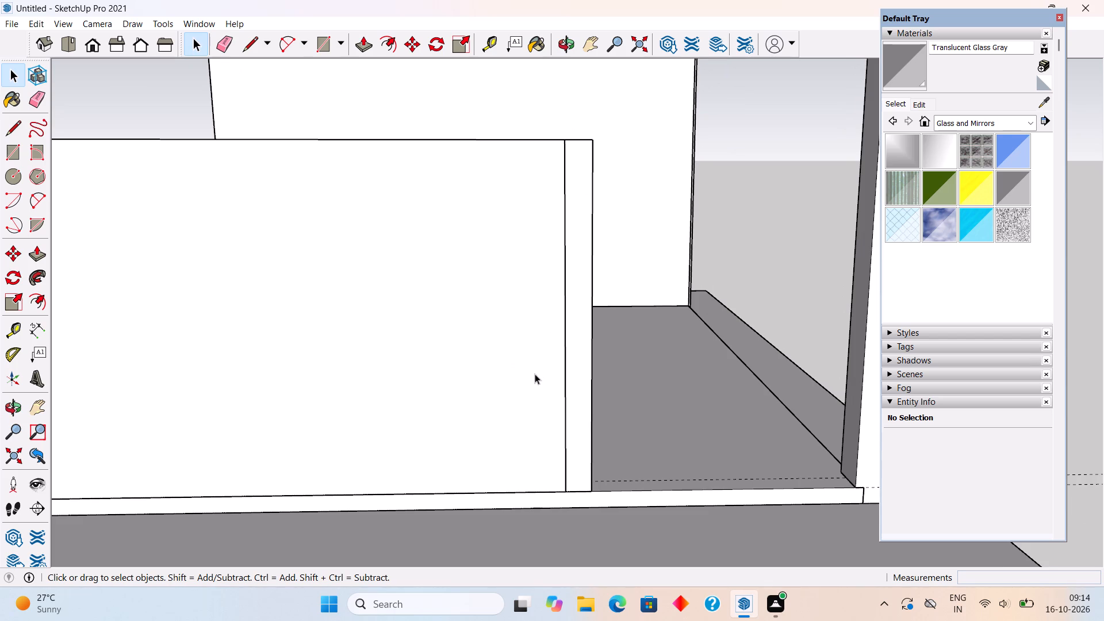
key("t")
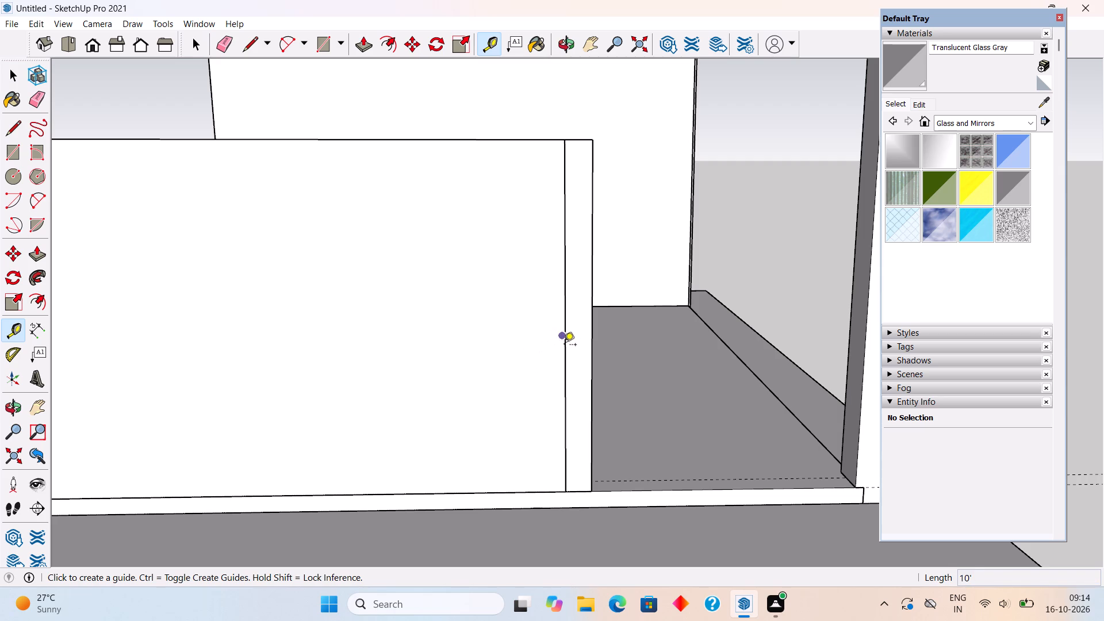
left_click(564, 347)
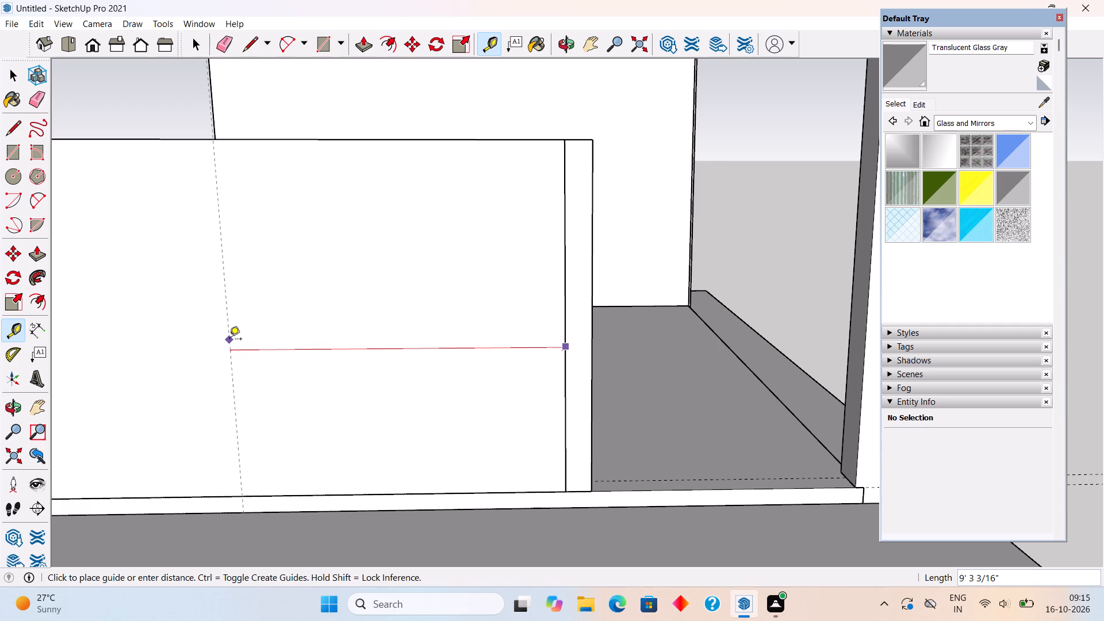
type("10'")
key("Return")
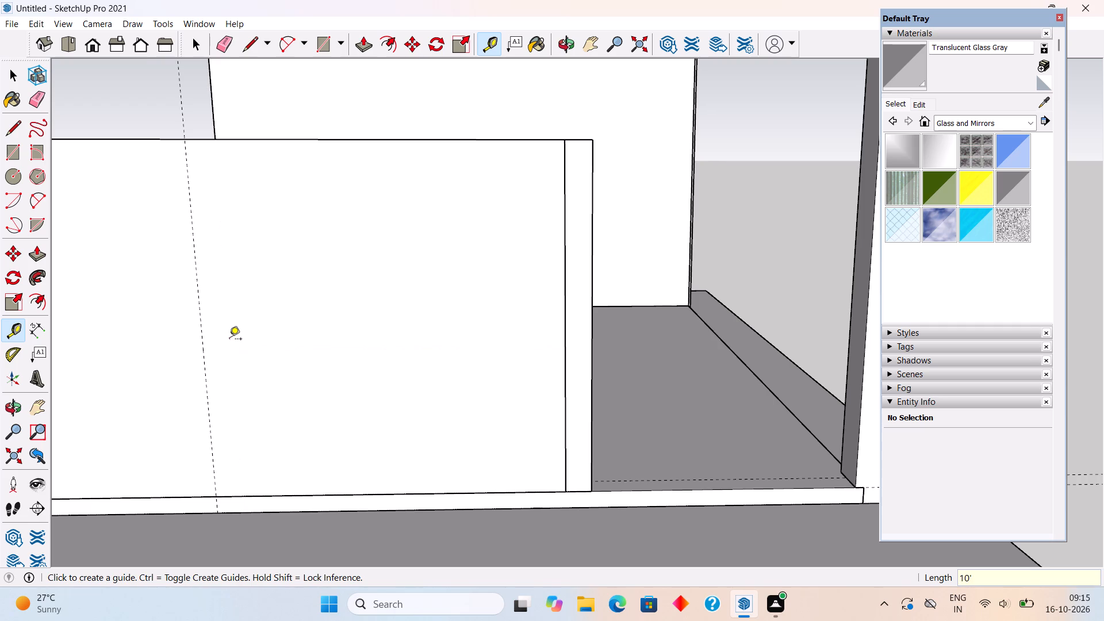
Examine the front wall with its guide and the inner wall's doors and windows from several sides.
scroll(370, 251, "down", 10)
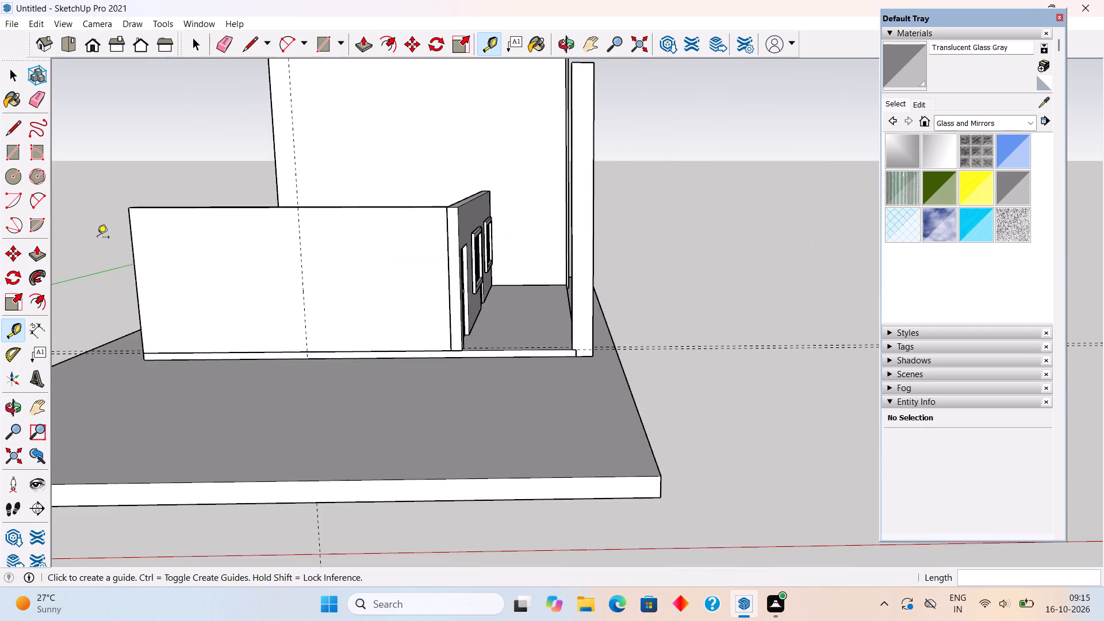
scroll(97, 238, "up", 8)
middle_click_drag(195, 227, 275, 175)
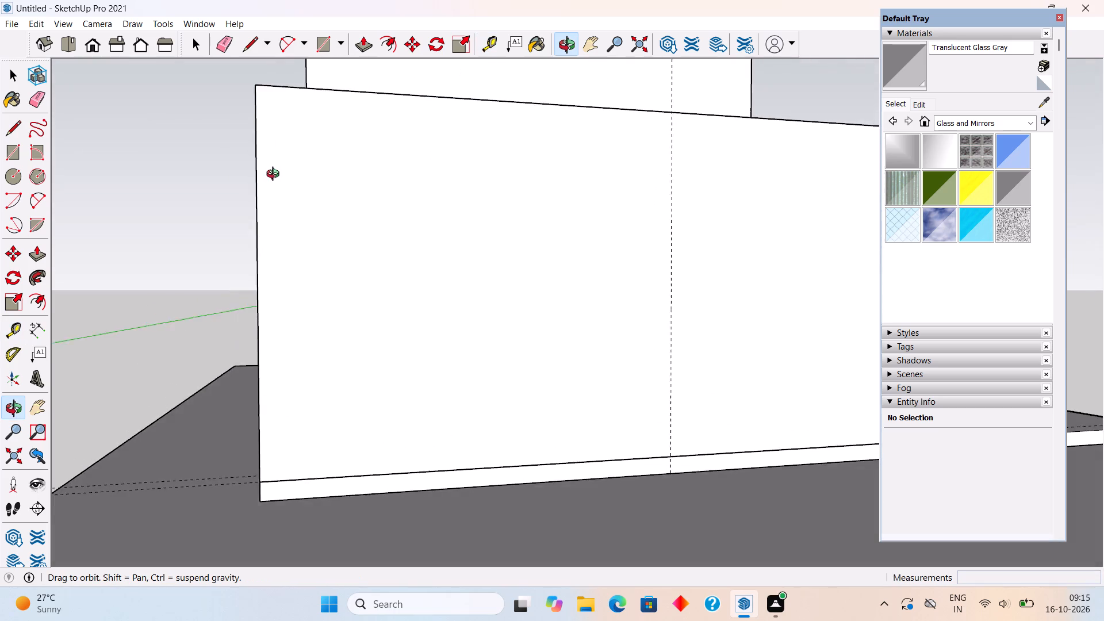
middle_click_drag(275, 175, 142, 182)
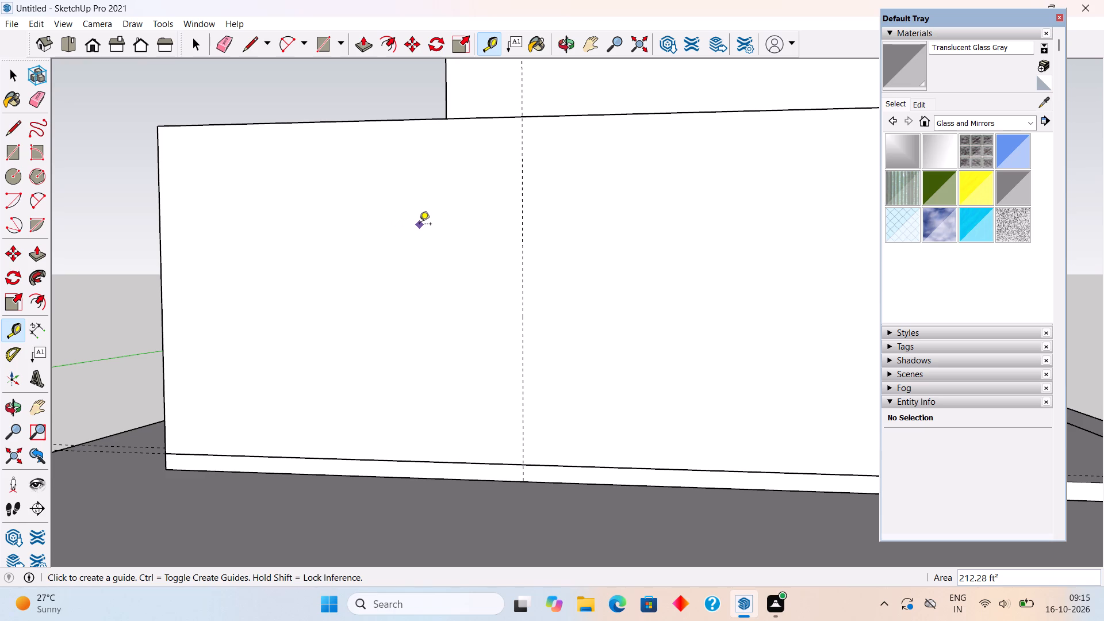
scroll(428, 249, "down", 1)
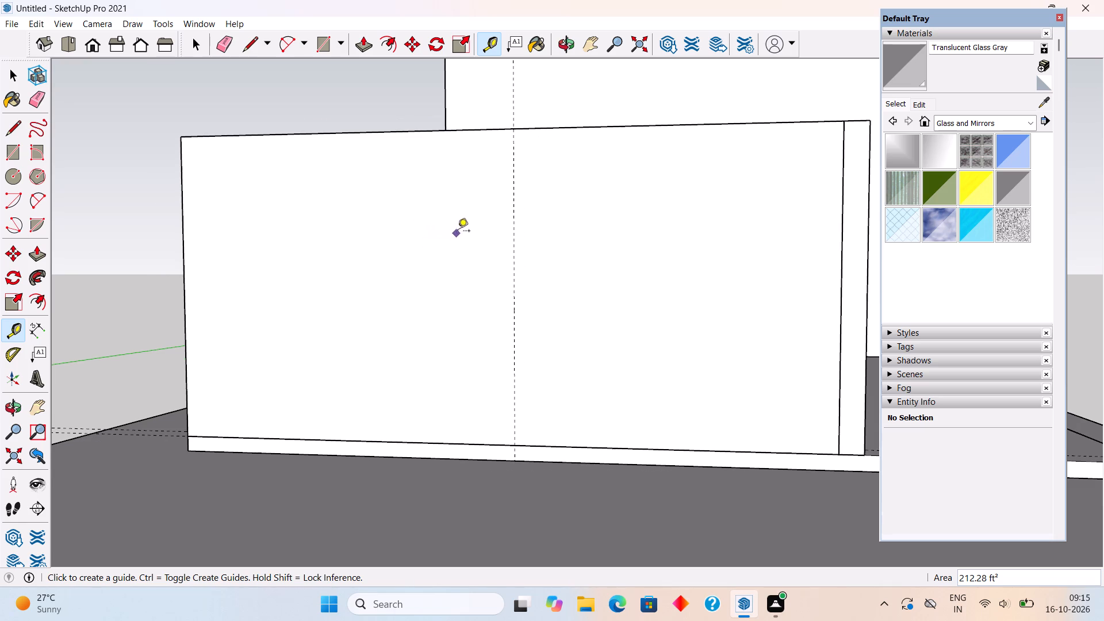
middle_click_drag(480, 191, 480, 213)
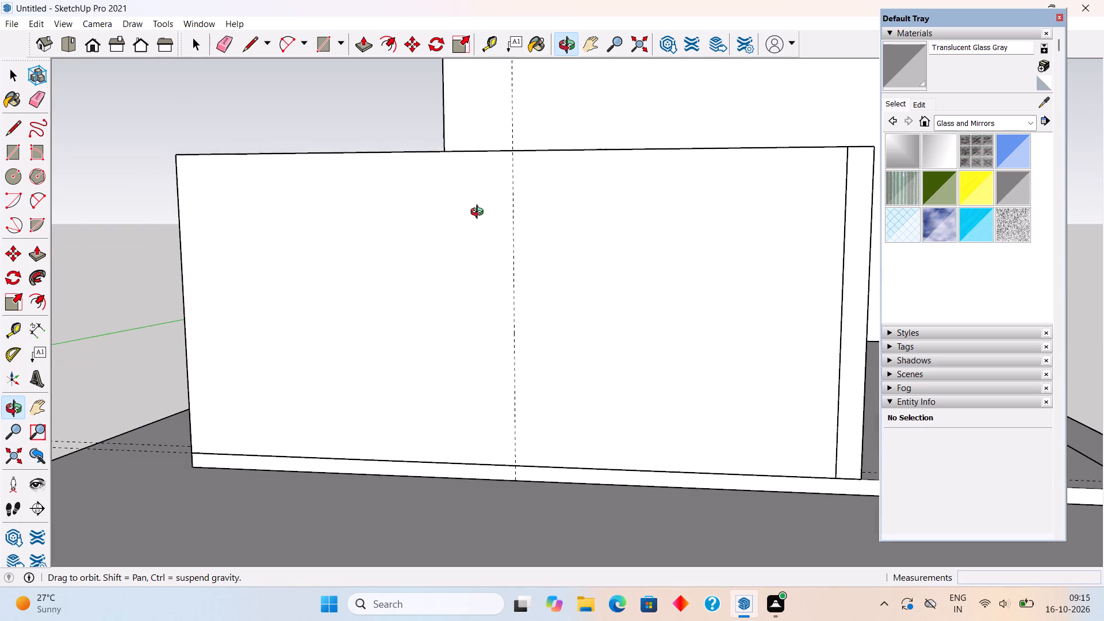
middle_click_drag(480, 213, 480, 217)
scroll(480, 217, "down", 2)
middle_click_drag(492, 207, 492, 247)
middle_click_drag(523, 277, 555, 279)
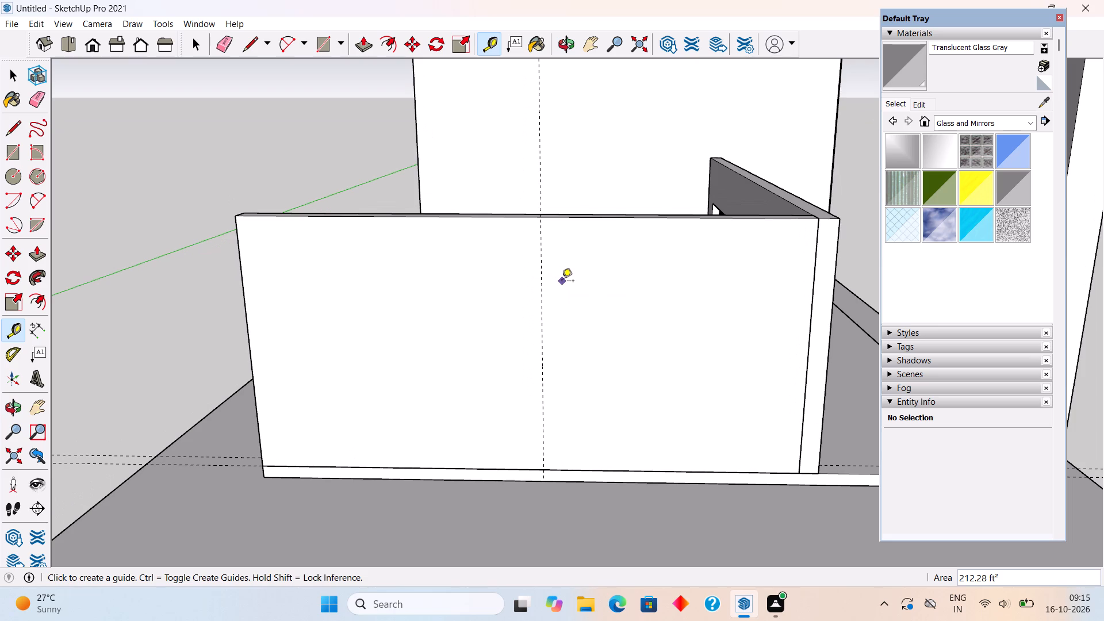
scroll(555, 273, "down", 13)
scroll(696, 405, "up", 1)
middle_click_drag(696, 405, 471, 344)
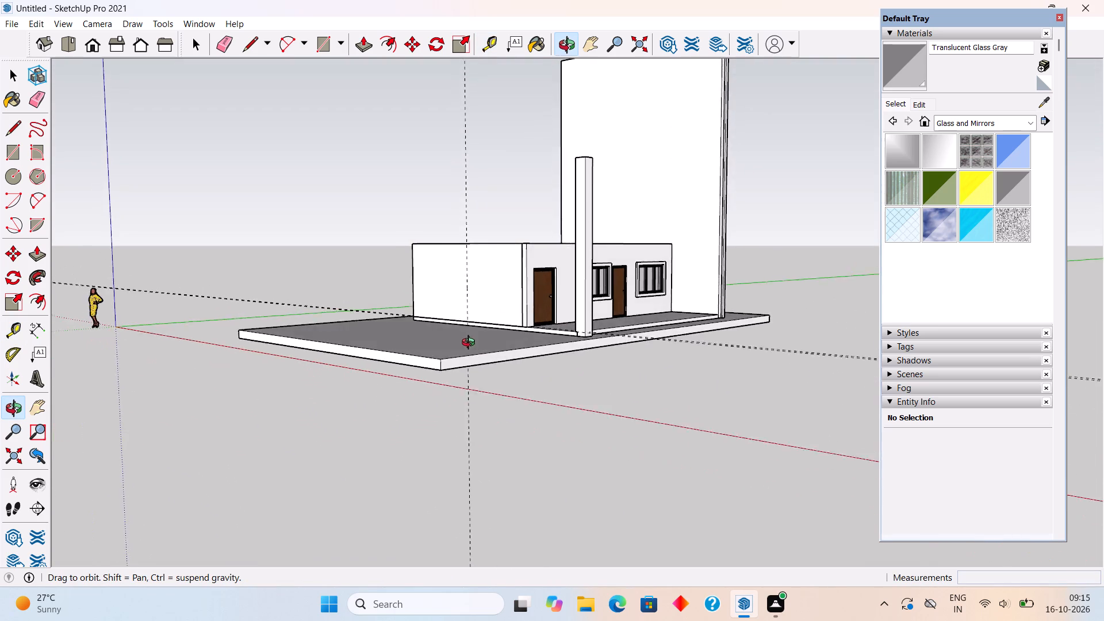
middle_click_drag(471, 344, 444, 342)
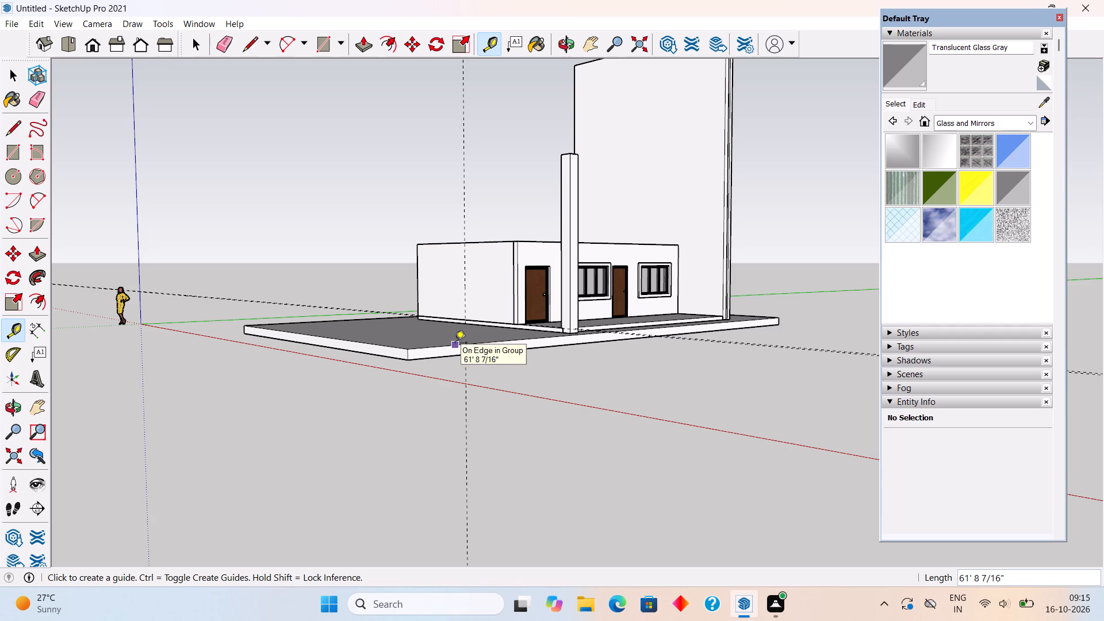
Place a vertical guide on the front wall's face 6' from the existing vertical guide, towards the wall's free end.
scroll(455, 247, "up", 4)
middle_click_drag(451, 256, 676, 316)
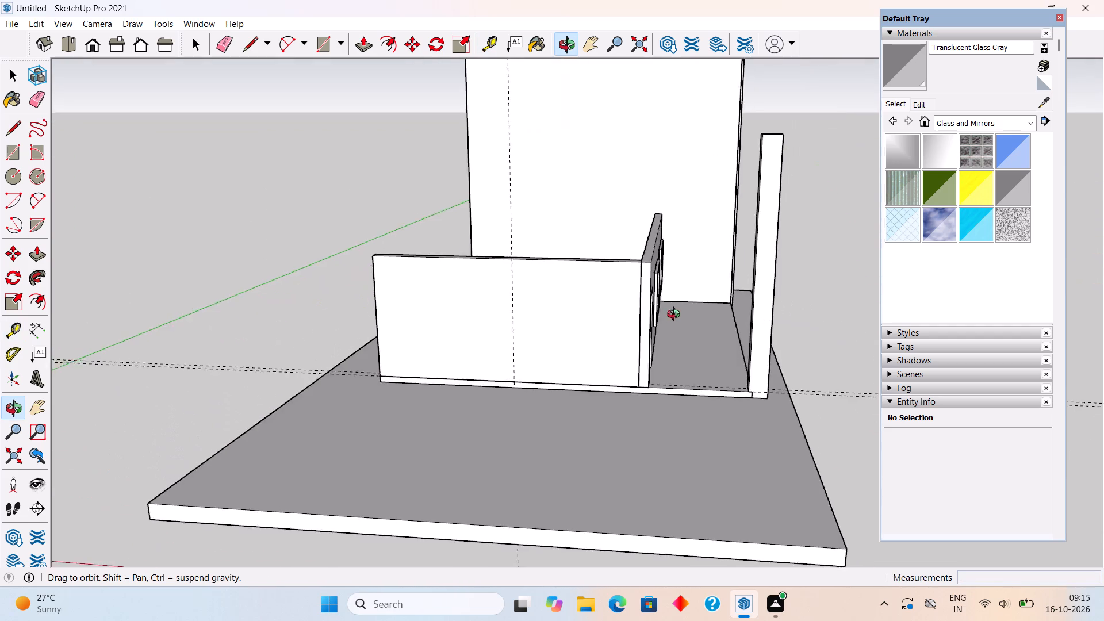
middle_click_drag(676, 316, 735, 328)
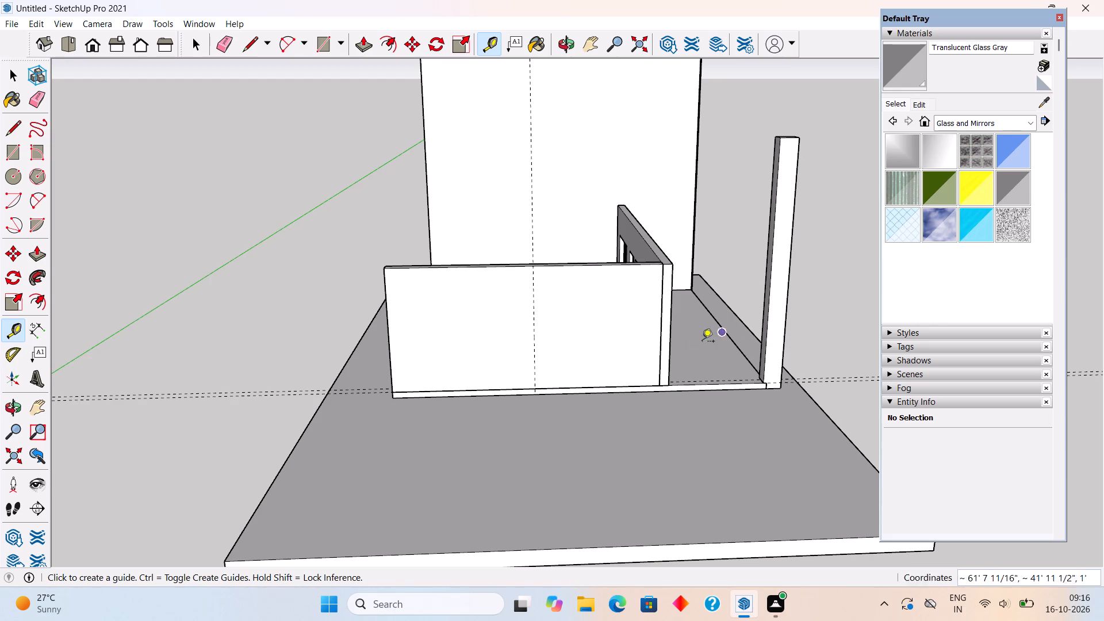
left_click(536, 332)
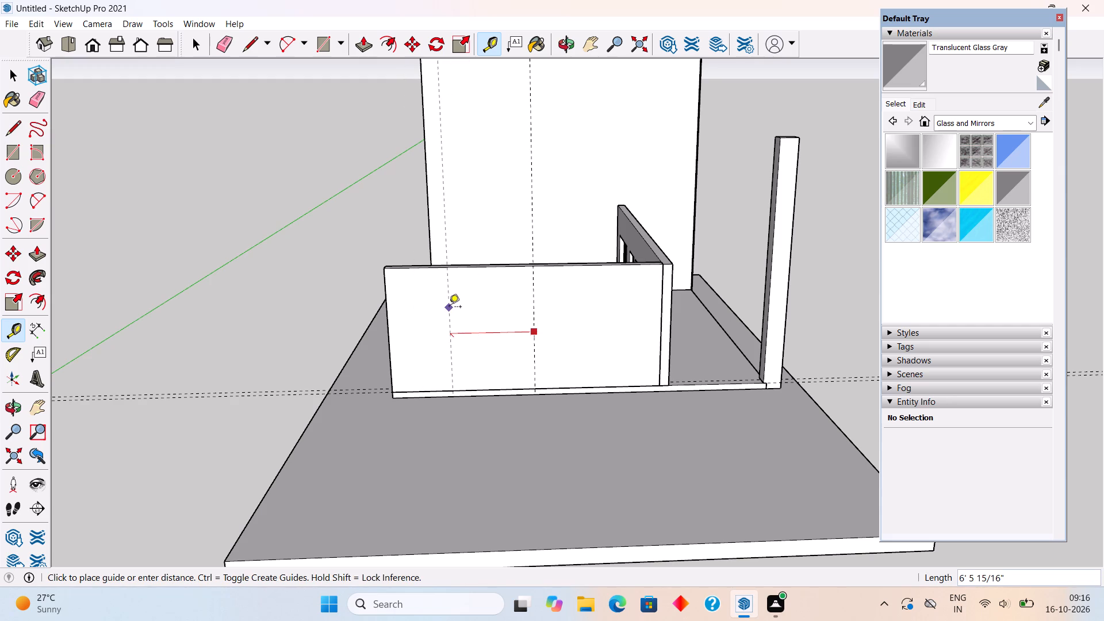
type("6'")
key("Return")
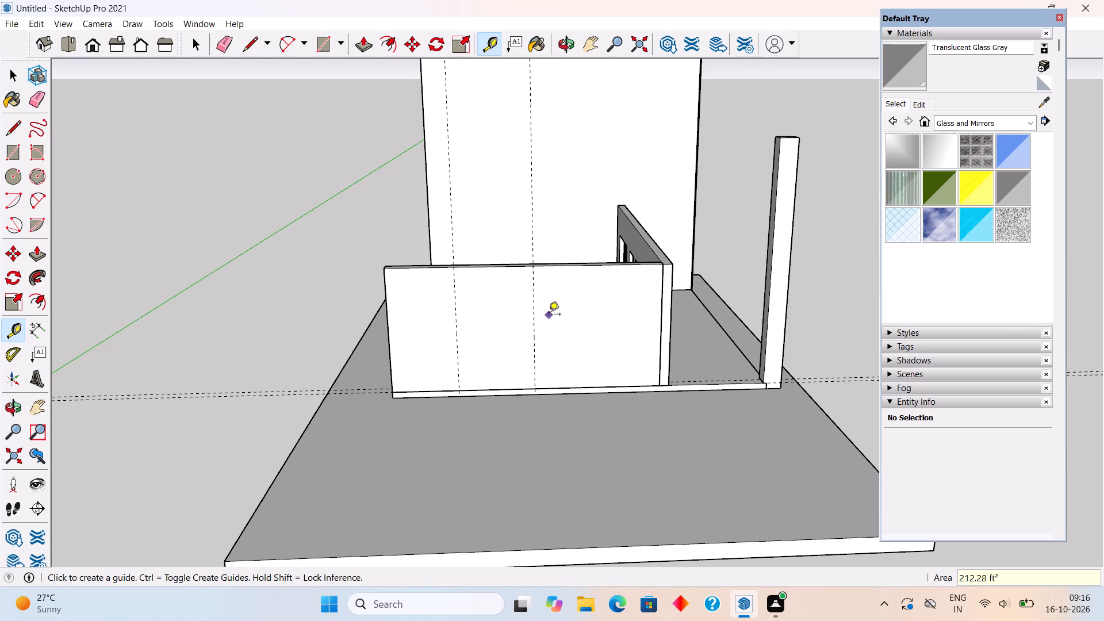
Place a vertical guide on the front wall's face 5' from the first vertical guide, towards the wall's free end.
middle_click_drag(808, 346, 494, 295)
scroll(494, 295, "up", 2)
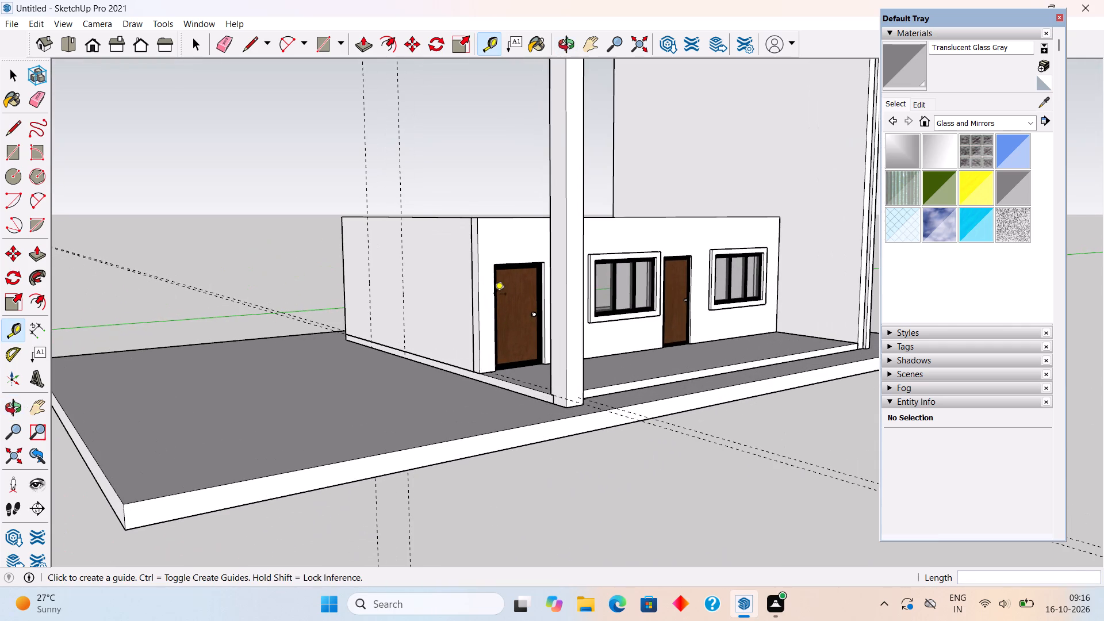
middle_click_drag(425, 389, 781, 397)
scroll(789, 405, "up", 1)
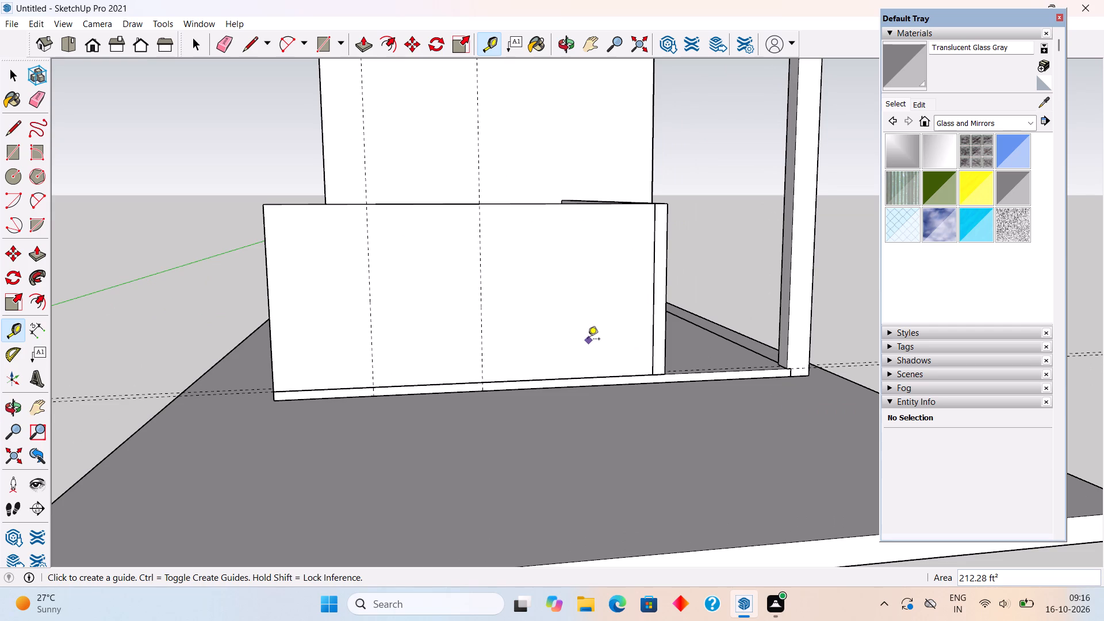
left_click(478, 332)
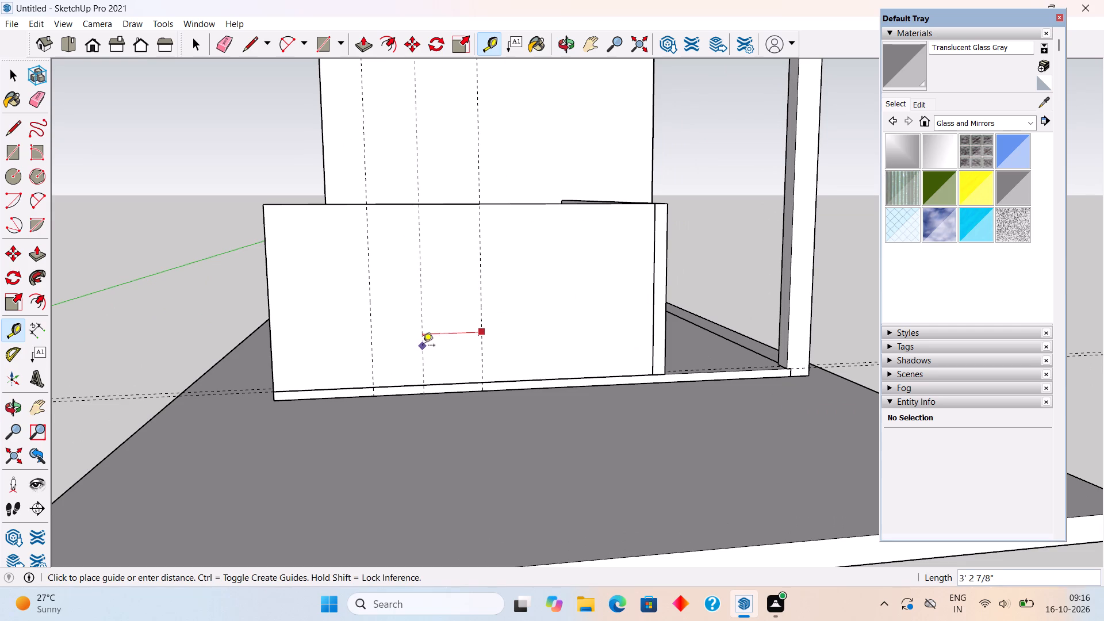
type("5'")
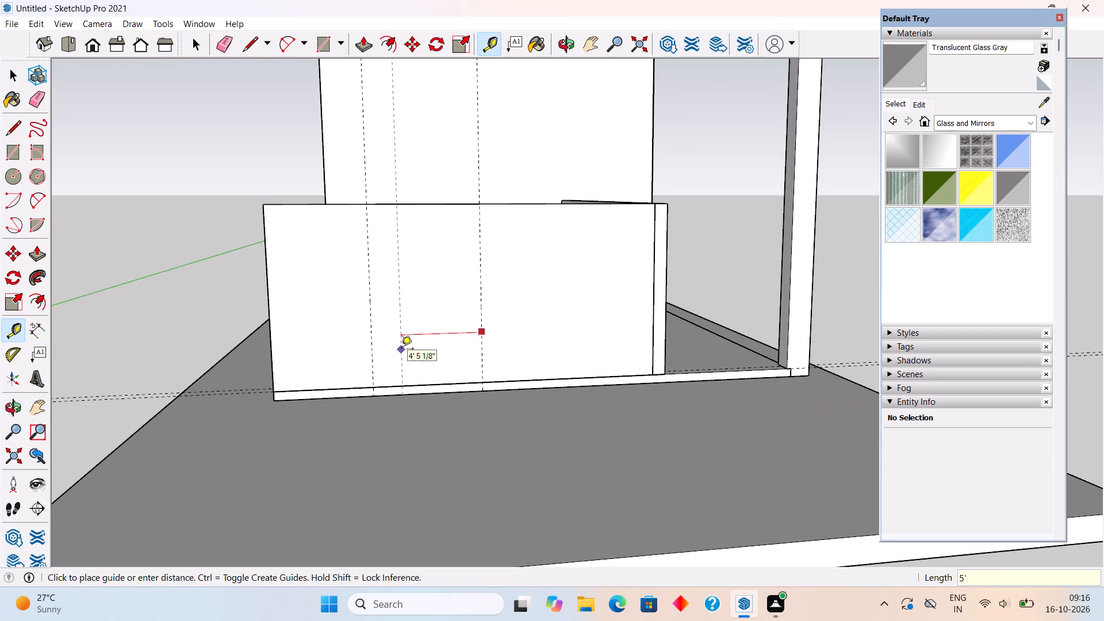
key("Return")
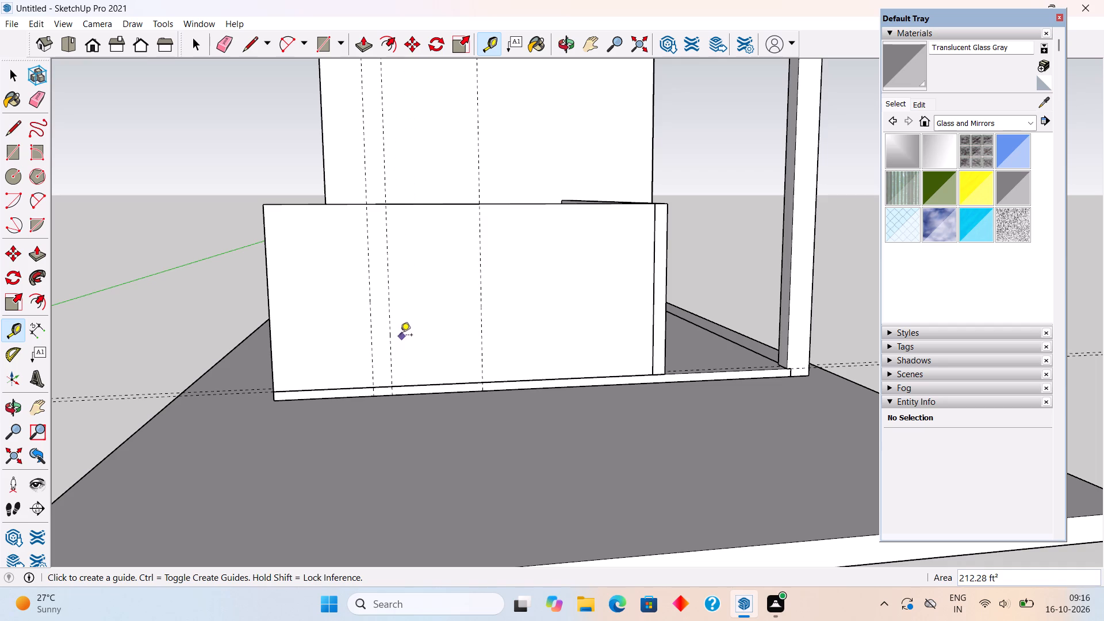
Place two more vertical guides, 5' and 2.5' from the new 5' guide, towards the front wall's free end.
left_click(392, 278)
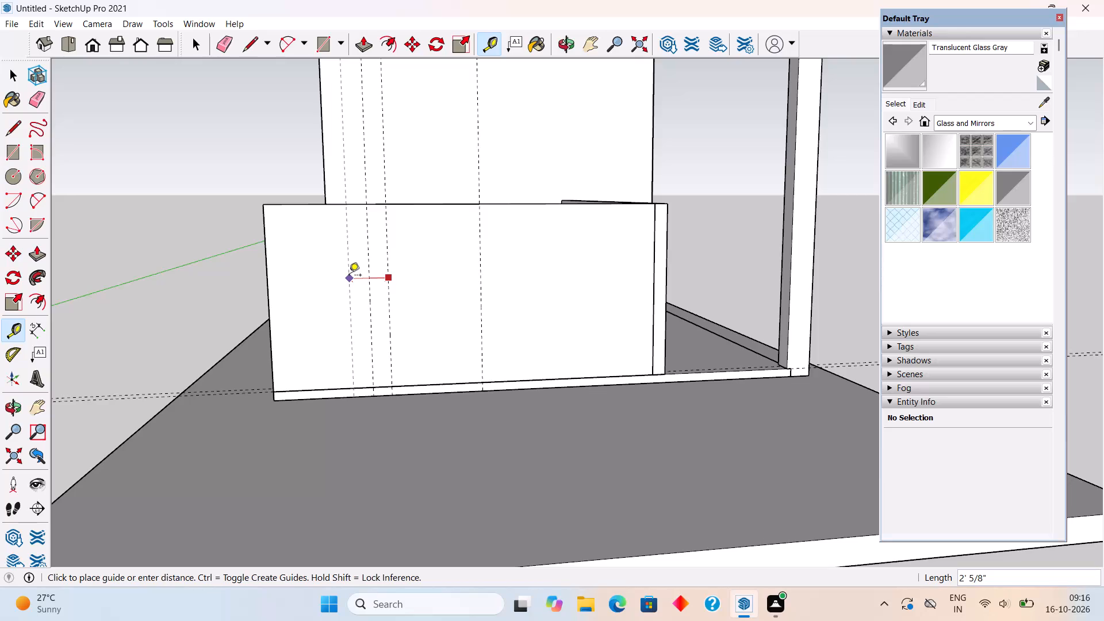
type("5'")
key("Return")
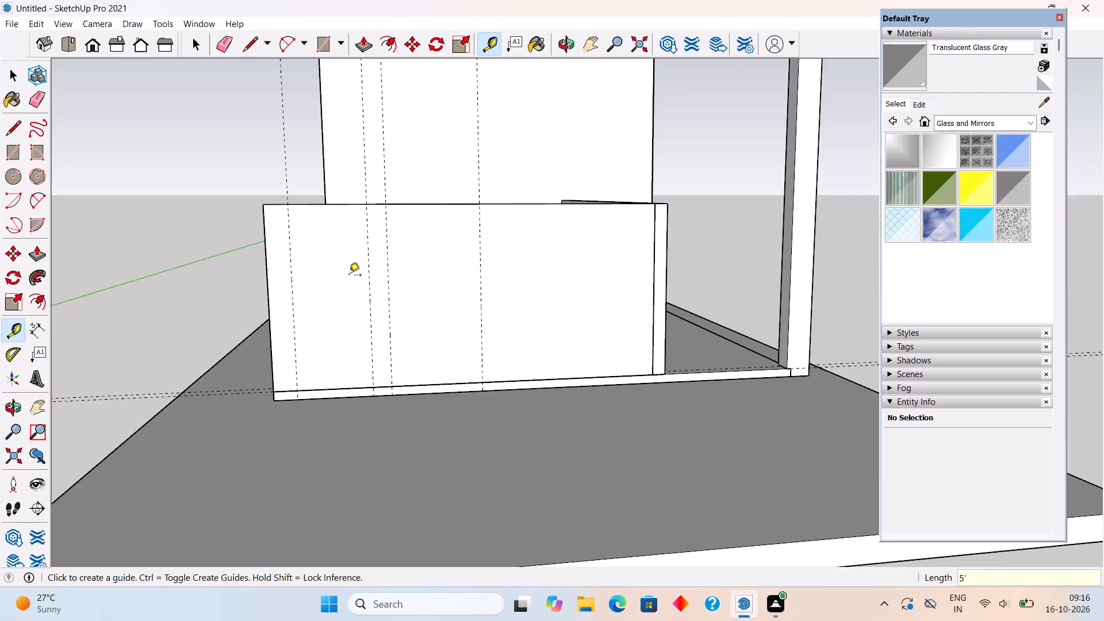
left_click(391, 248)
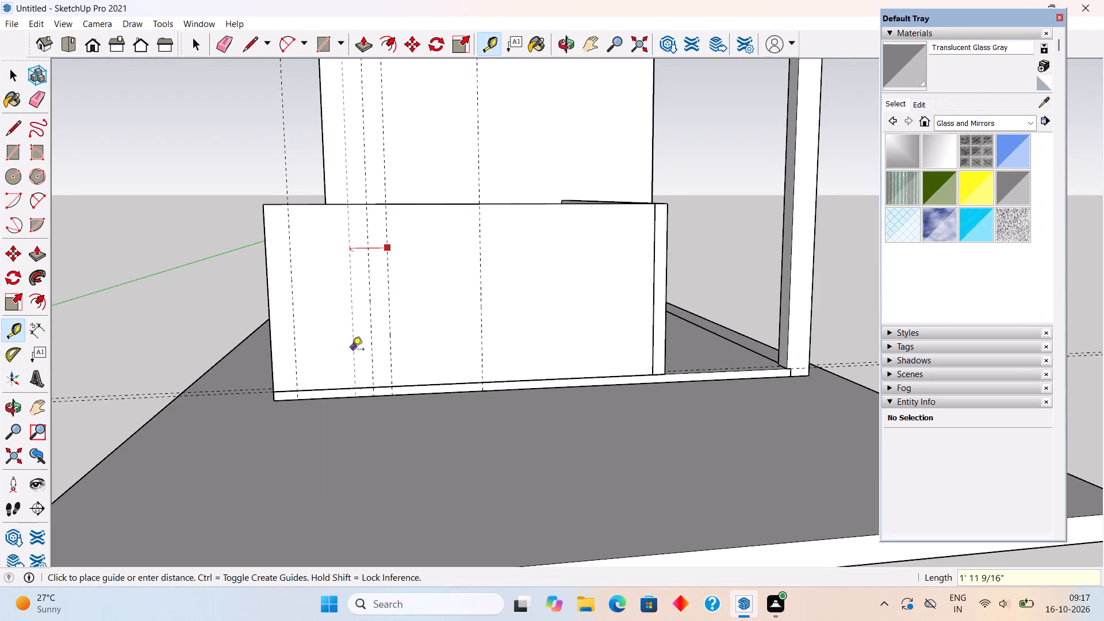
type("2.5'")
key("Return")
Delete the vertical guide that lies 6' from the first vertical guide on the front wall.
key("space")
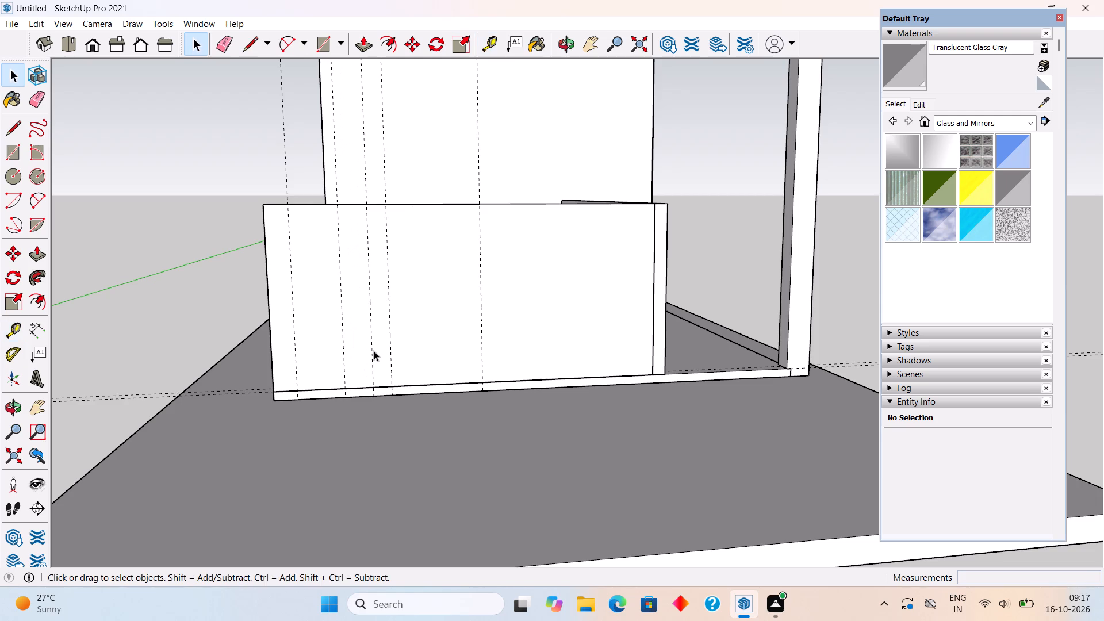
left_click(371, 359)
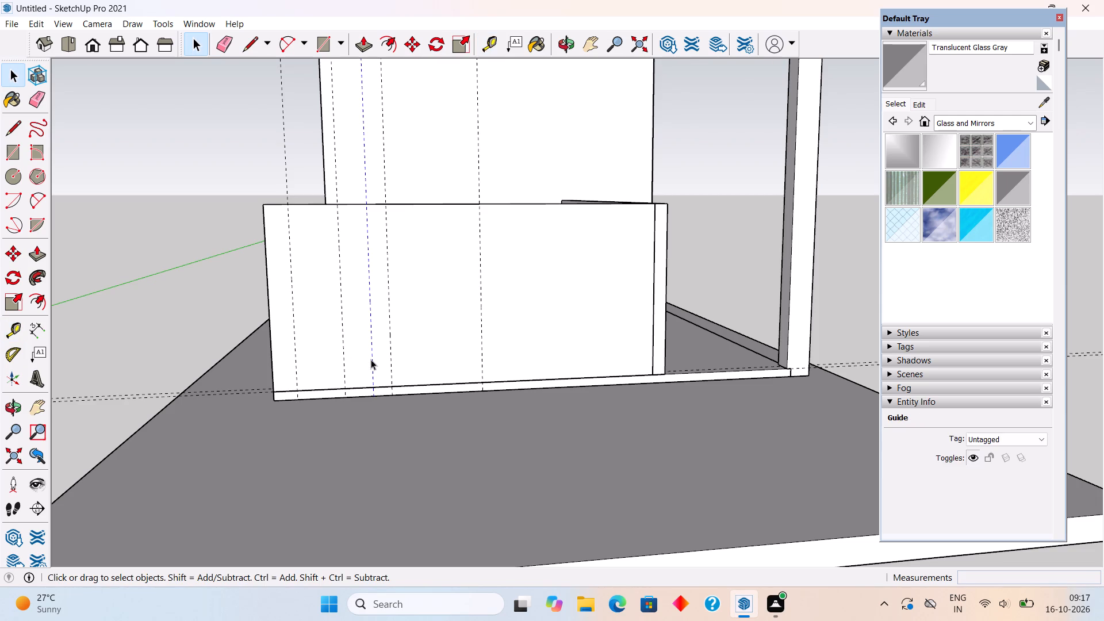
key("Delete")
Push/Pull the raised floor slab's side face at the front wall's free end outward by 10'.
scroll(371, 359, "down", 2)
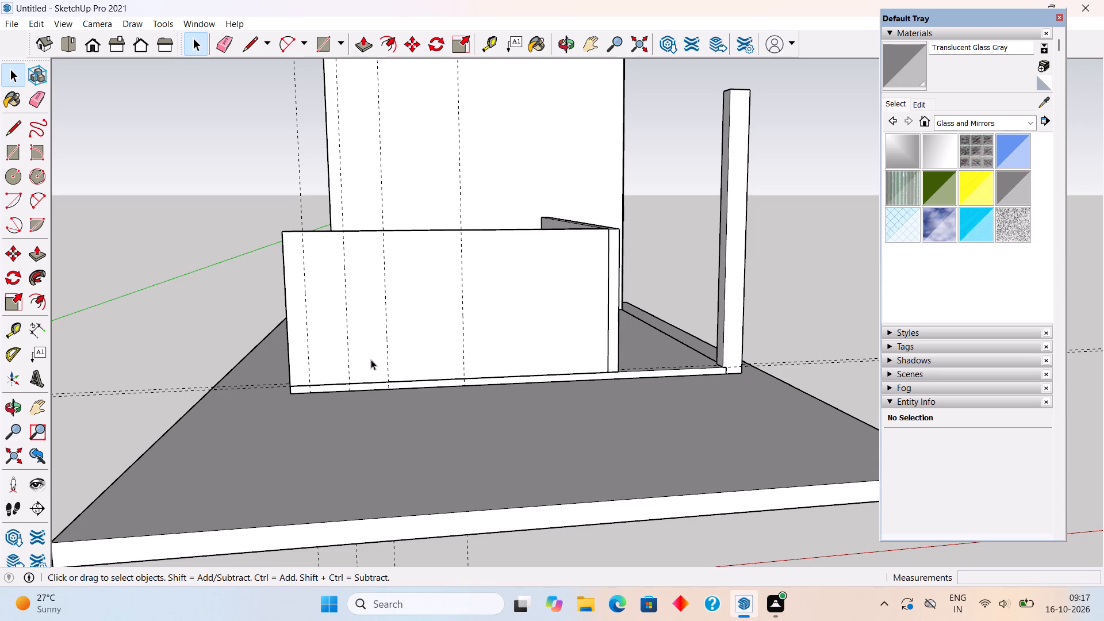
scroll(354, 348, "down", 3)
middle_click_drag(291, 359, 576, 371)
scroll(484, 415, "up", 3)
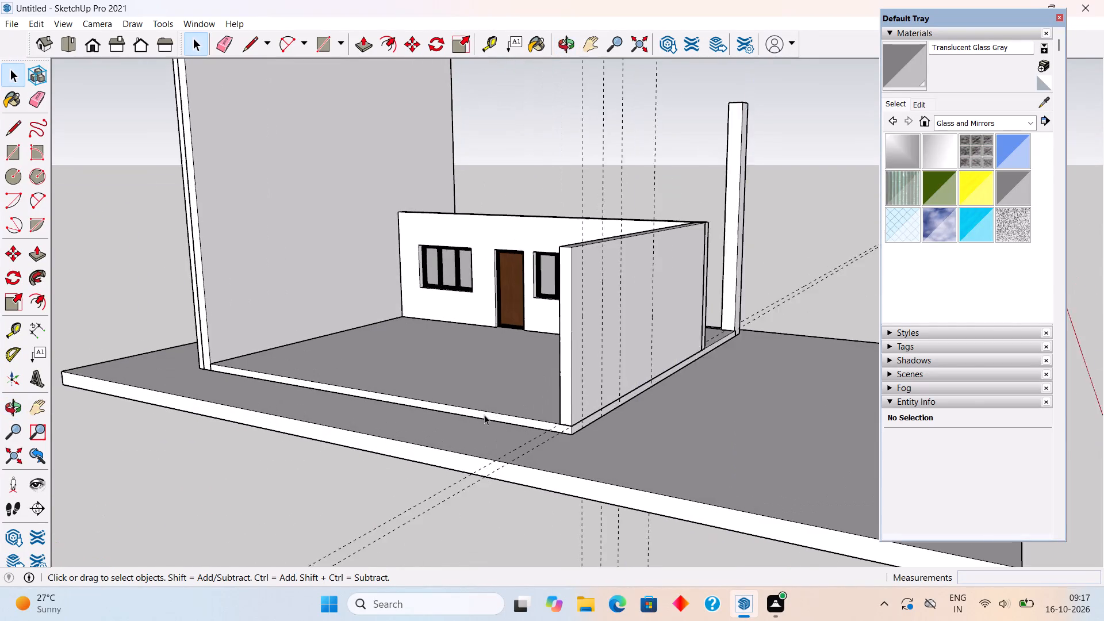
scroll(484, 415, "up", 2)
triple_click(493, 420)
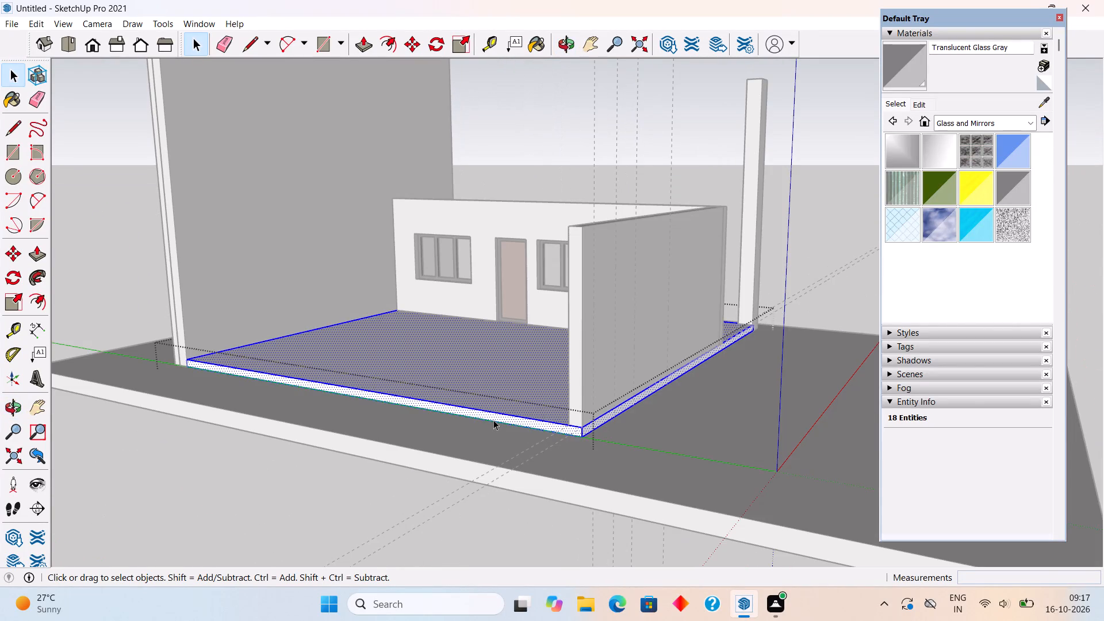
key("p")
left_click(501, 415)
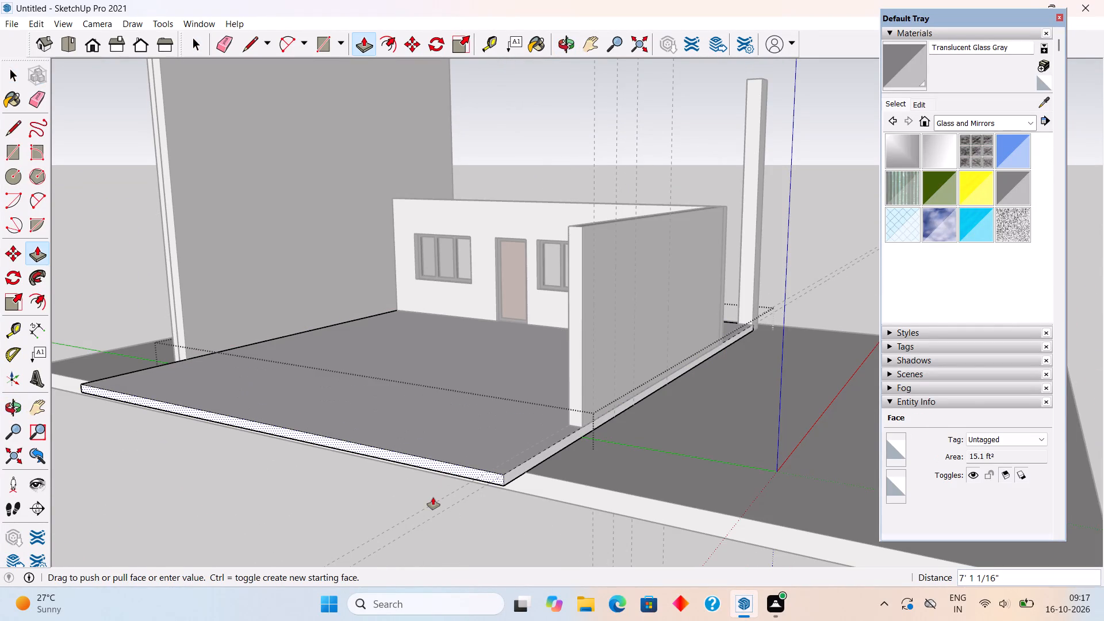
type("10'")
key("Return")
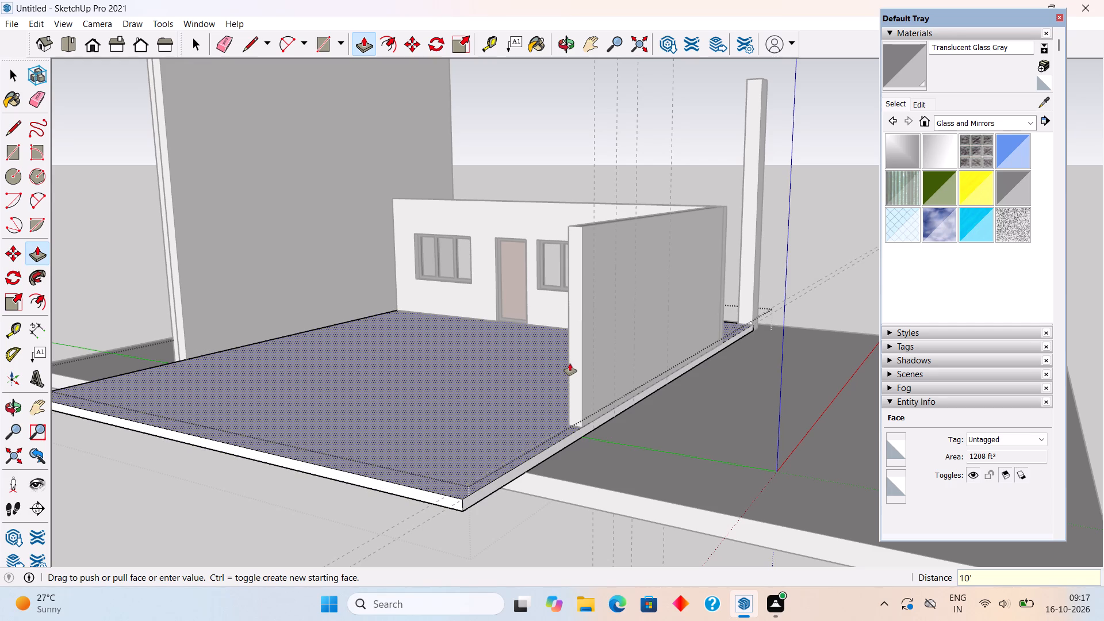
Push/Pull the front wall's free end face out to the edge of the extended floor slab.
key("space")
triple_click(571, 371)
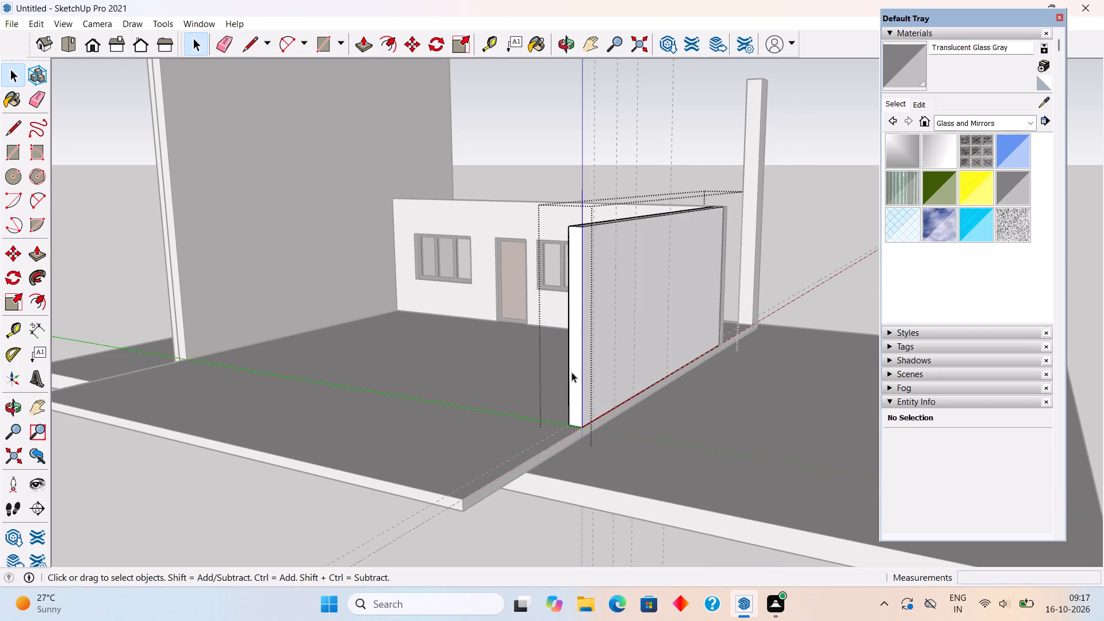
key("p")
left_click(572, 372)
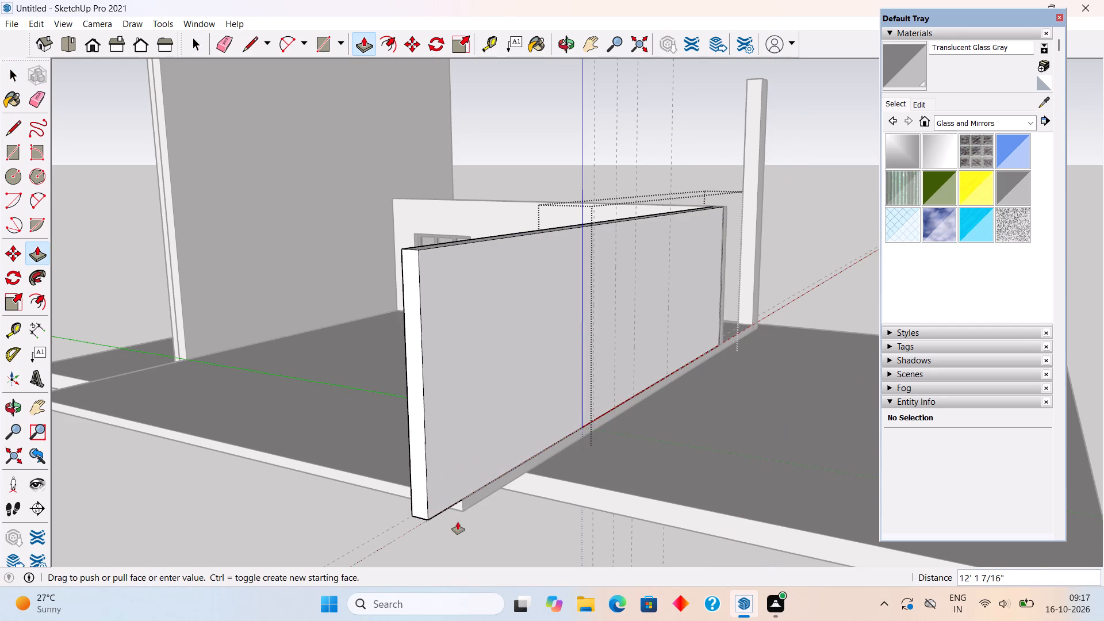
left_click(461, 507)
Push/Pull the base slab's side face outward to line up with the extended floor and front wall end.
key("space")
triple_click(564, 485)
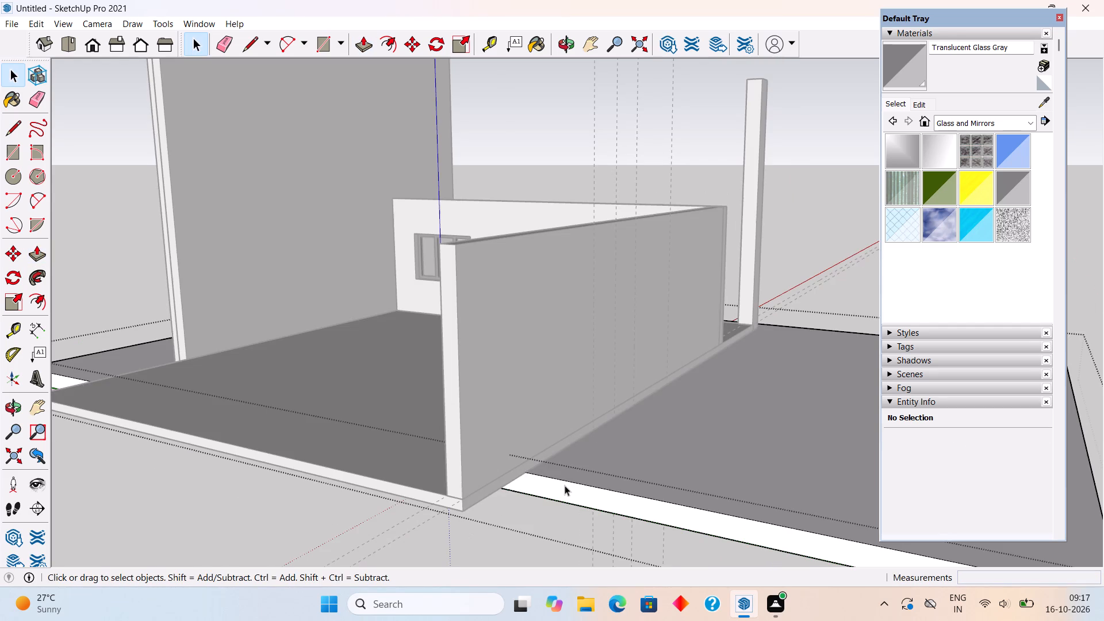
key("p")
left_click(565, 486)
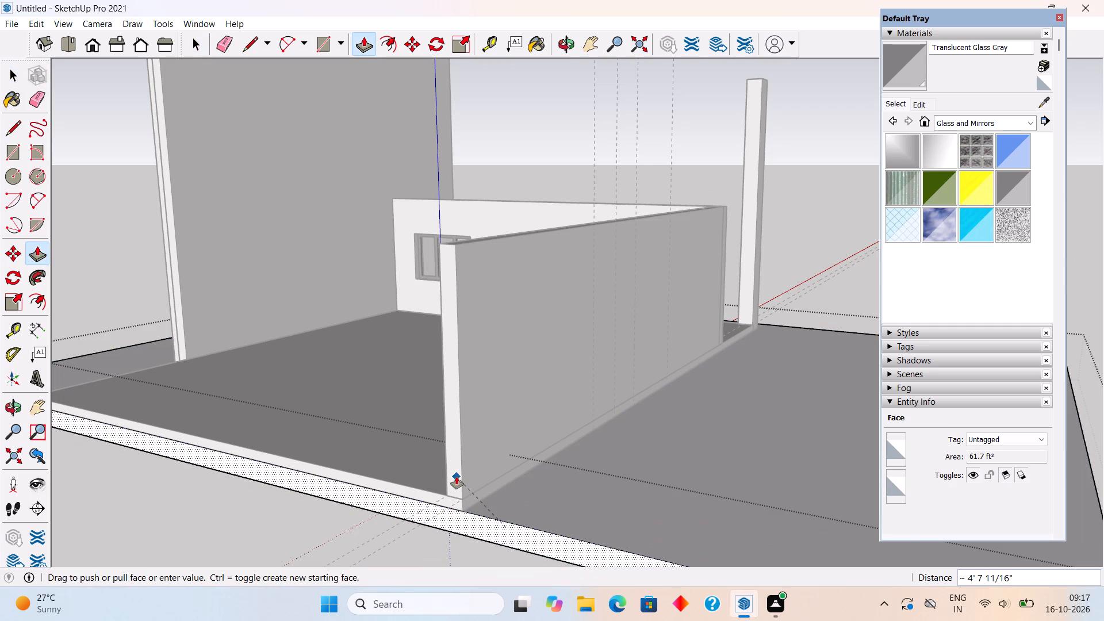
left_click(457, 477)
key("space")
scroll(458, 477, "down", 5)
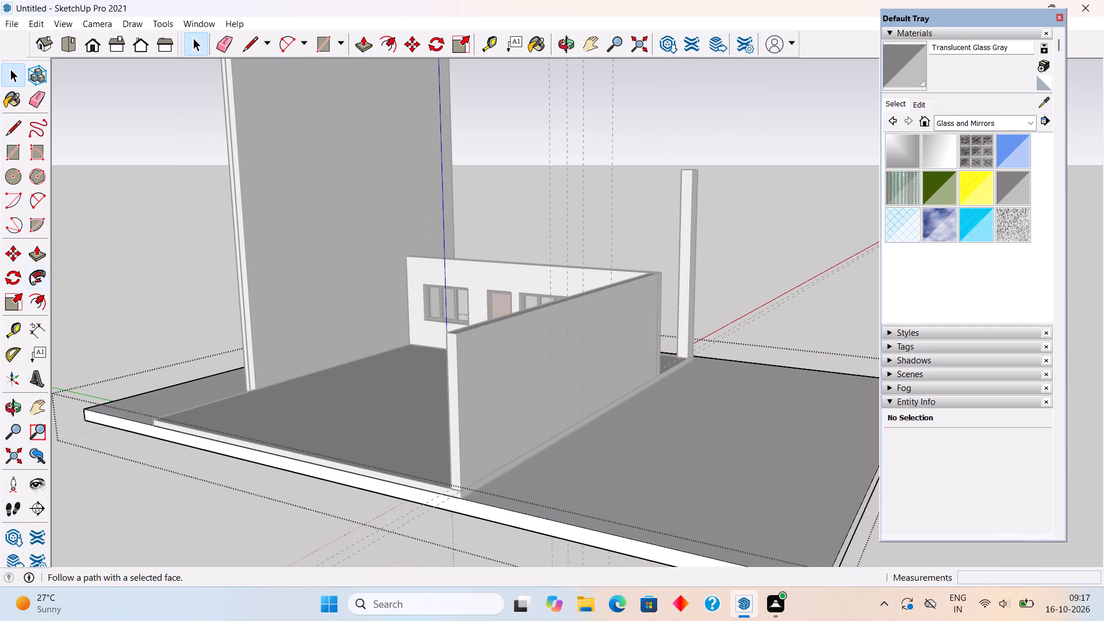
left_click(156, 291)
Place two horizontal guides on the front wall's outer face: one 3' above its bottom edge and another 4' above that guide.
middle_click_drag(418, 426, 298, 433)
scroll(298, 433, "down", 4)
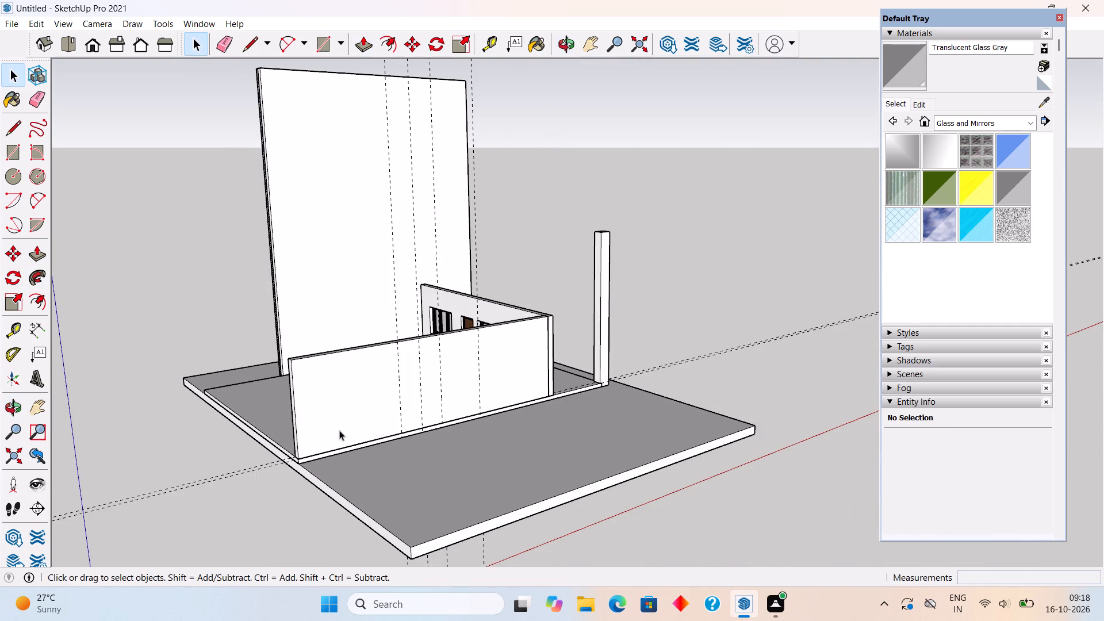
middle_click_drag(283, 422, 190, 394)
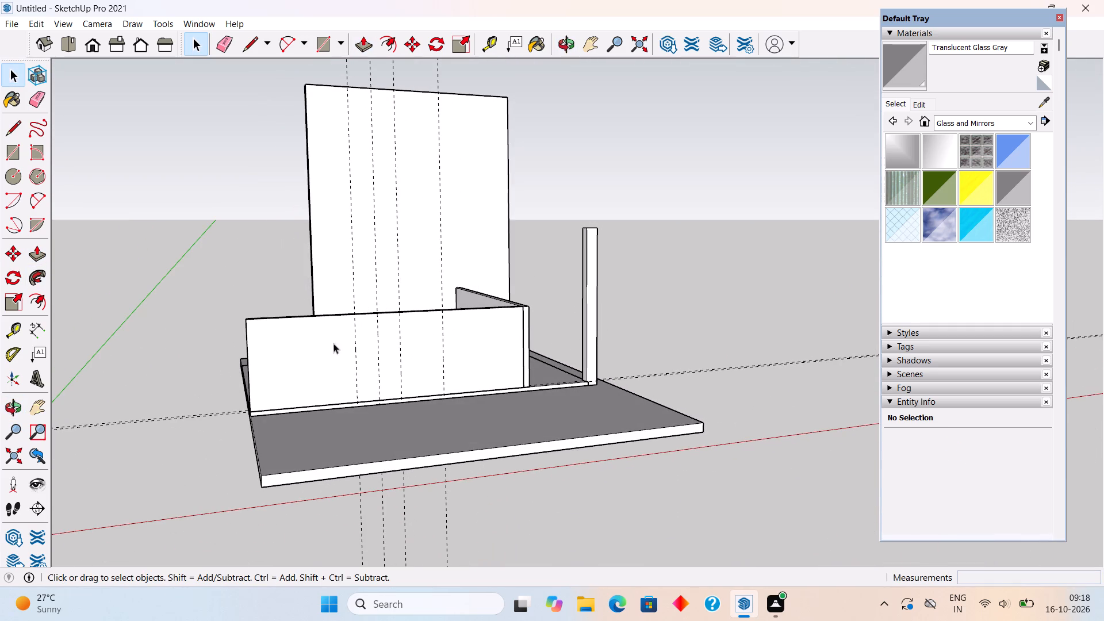
scroll(348, 327, "up", 5)
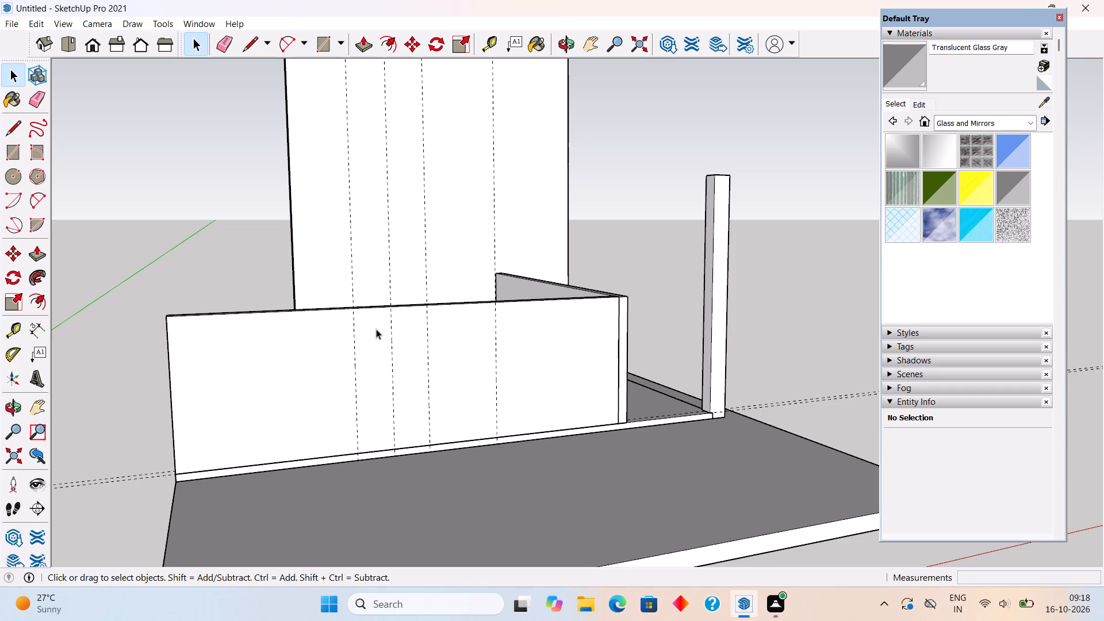
middle_click_drag(490, 415, 460, 423)
key("t")
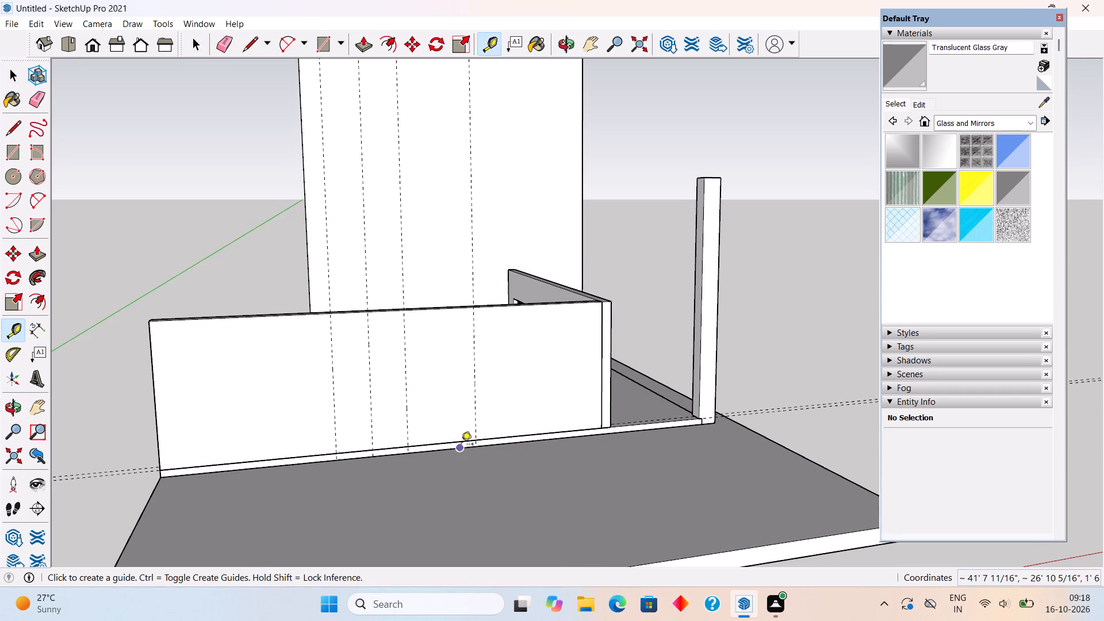
scroll(462, 439, "up", 5)
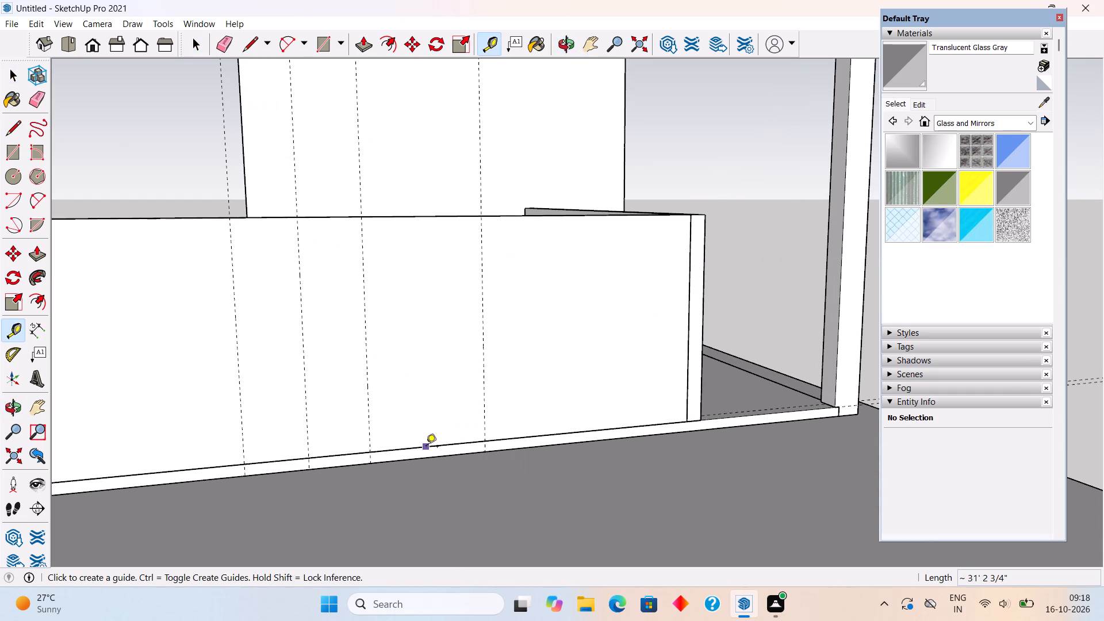
left_click(426, 447)
type("3'")
key("Return")
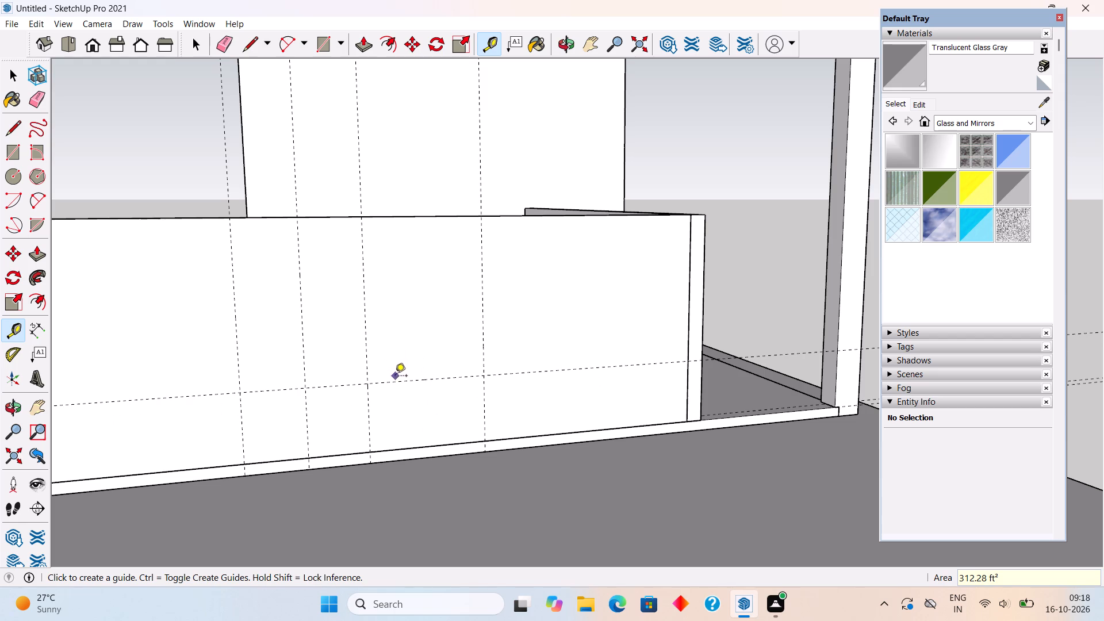
left_click(404, 380)
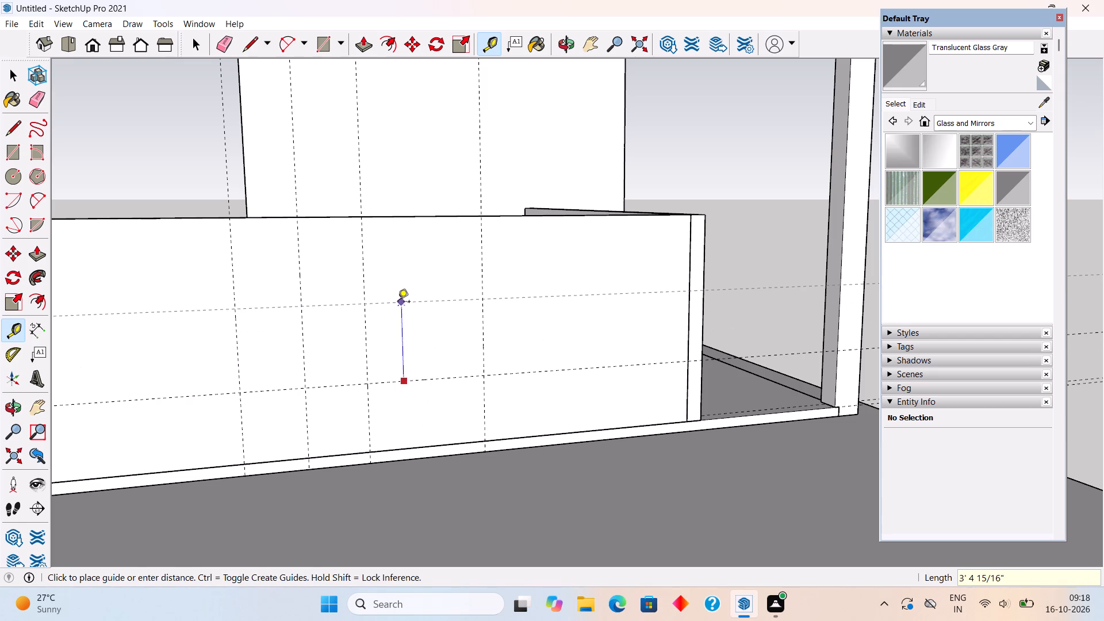
type("4'")
key("Return")
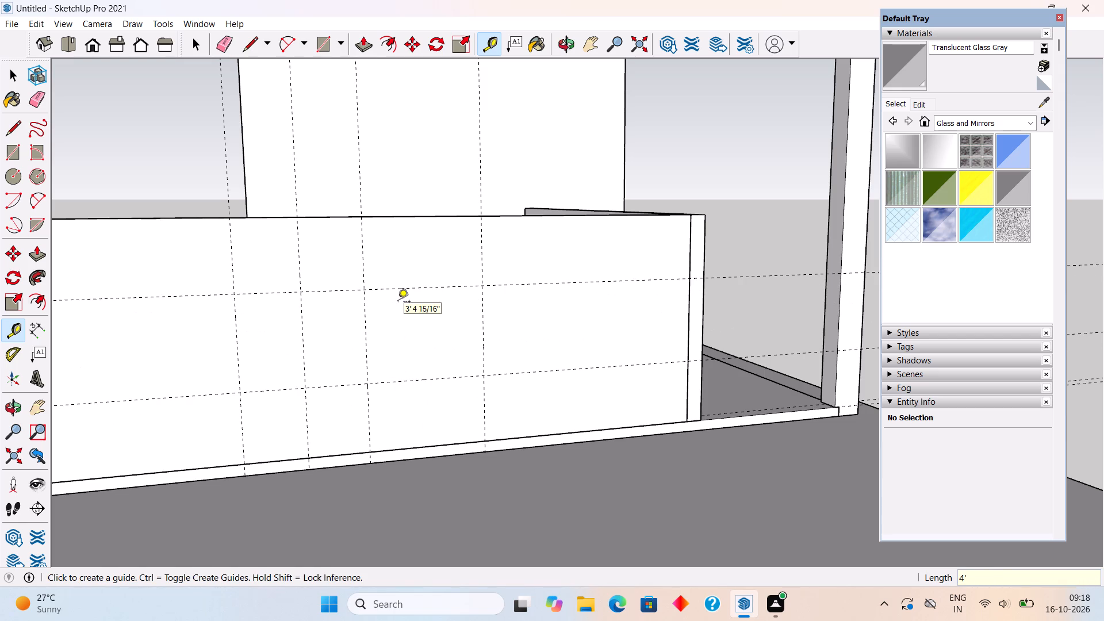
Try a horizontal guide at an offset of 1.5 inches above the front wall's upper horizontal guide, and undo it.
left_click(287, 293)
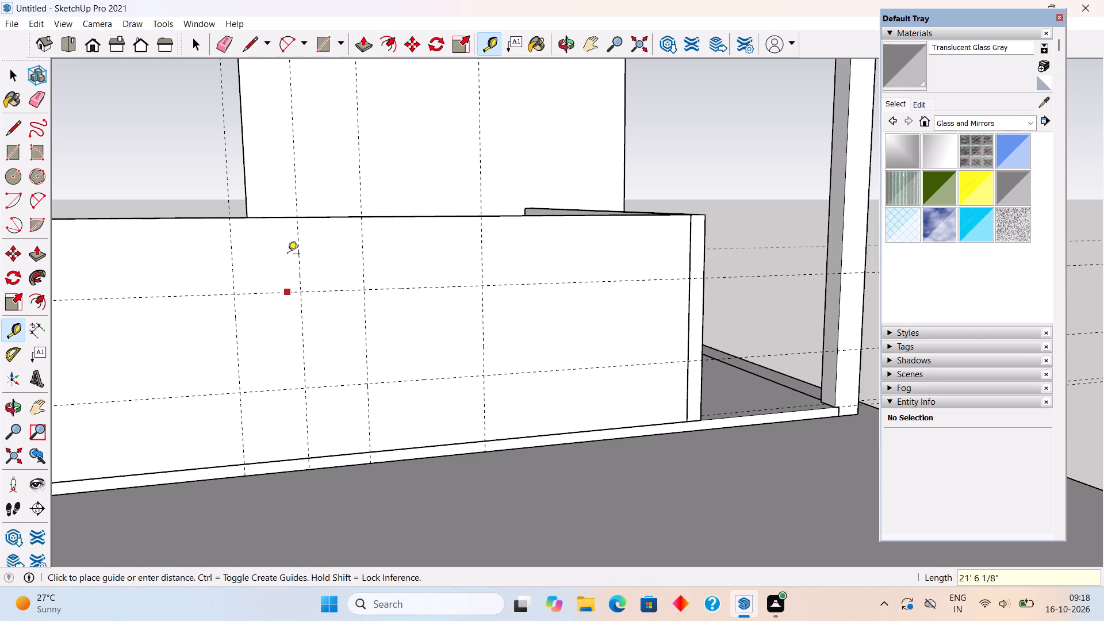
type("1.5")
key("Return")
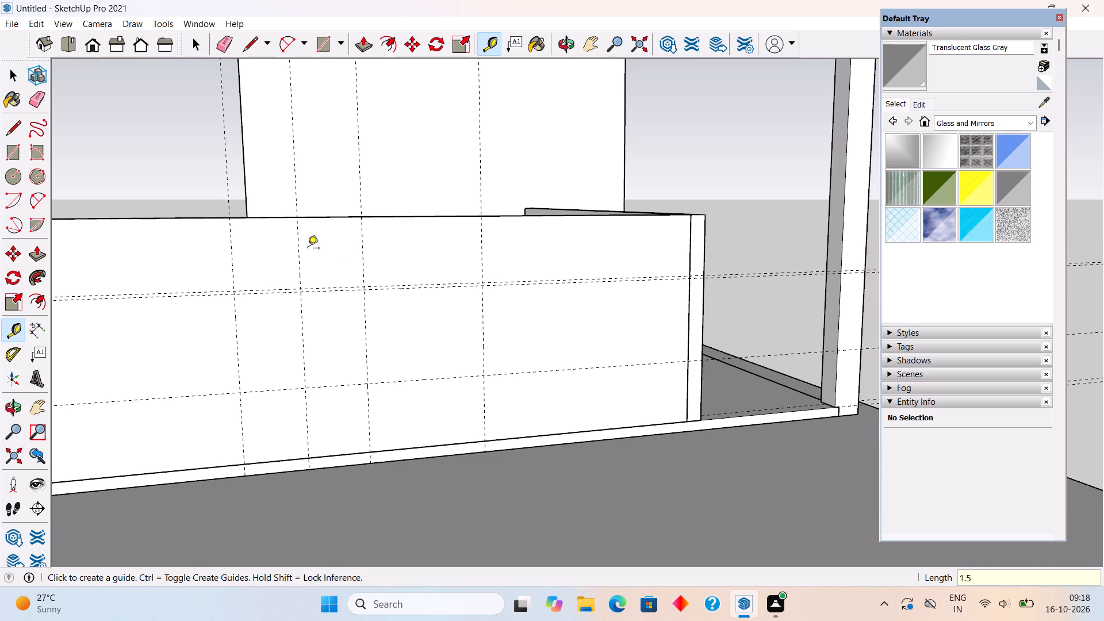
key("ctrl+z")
Place a horizontal guide 1.5' above the front wall's upper horizontal guide.
left_click(262, 292)
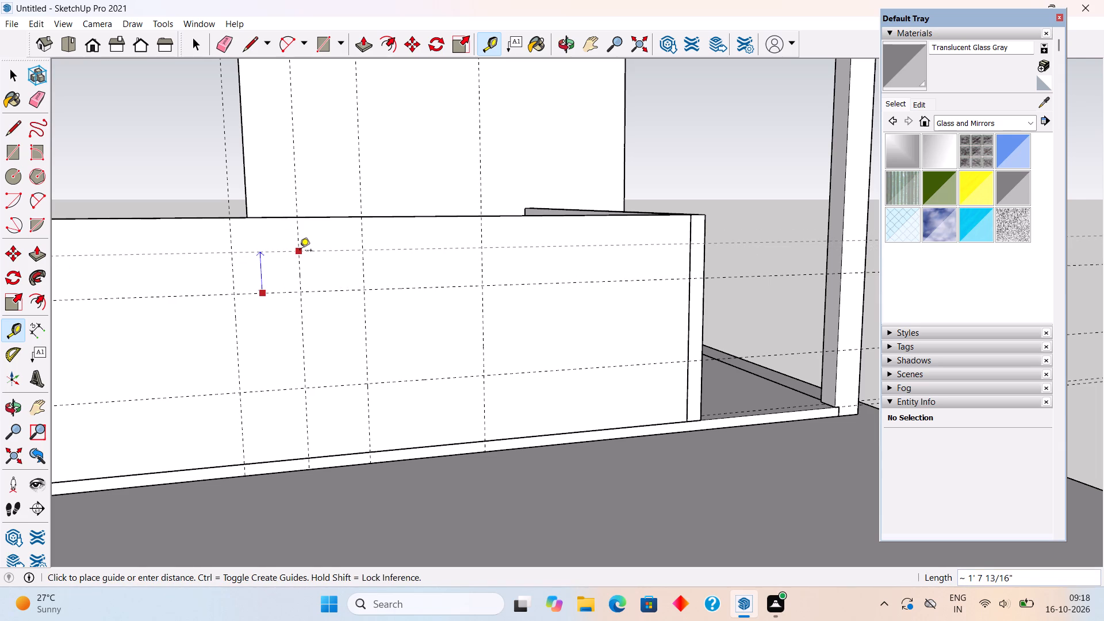
type("1.5")
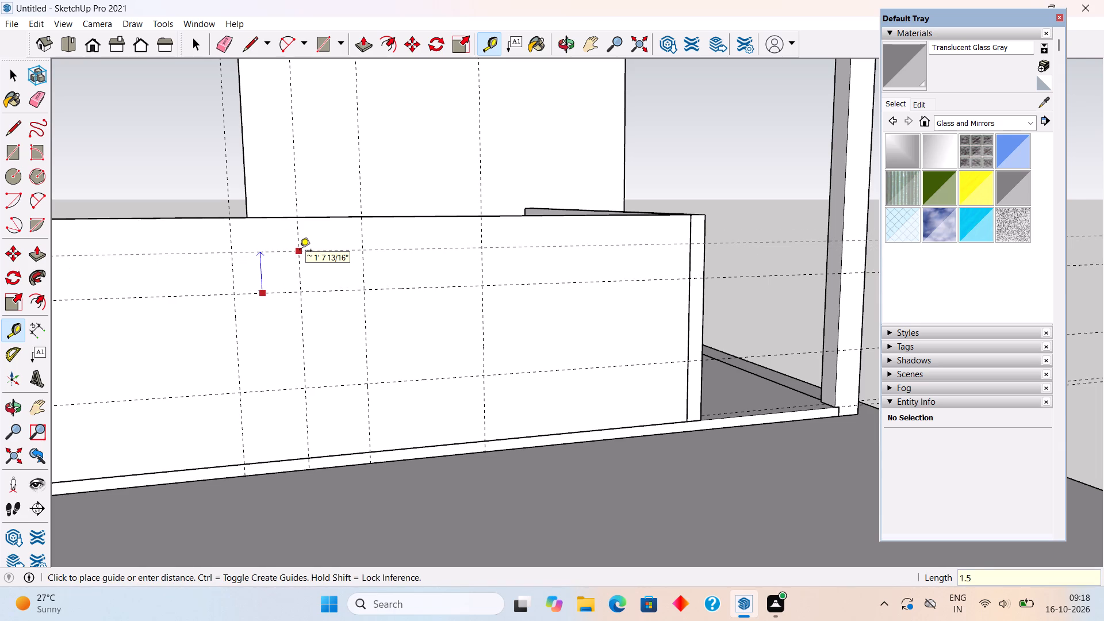
key("apostrophe")
key("Return")
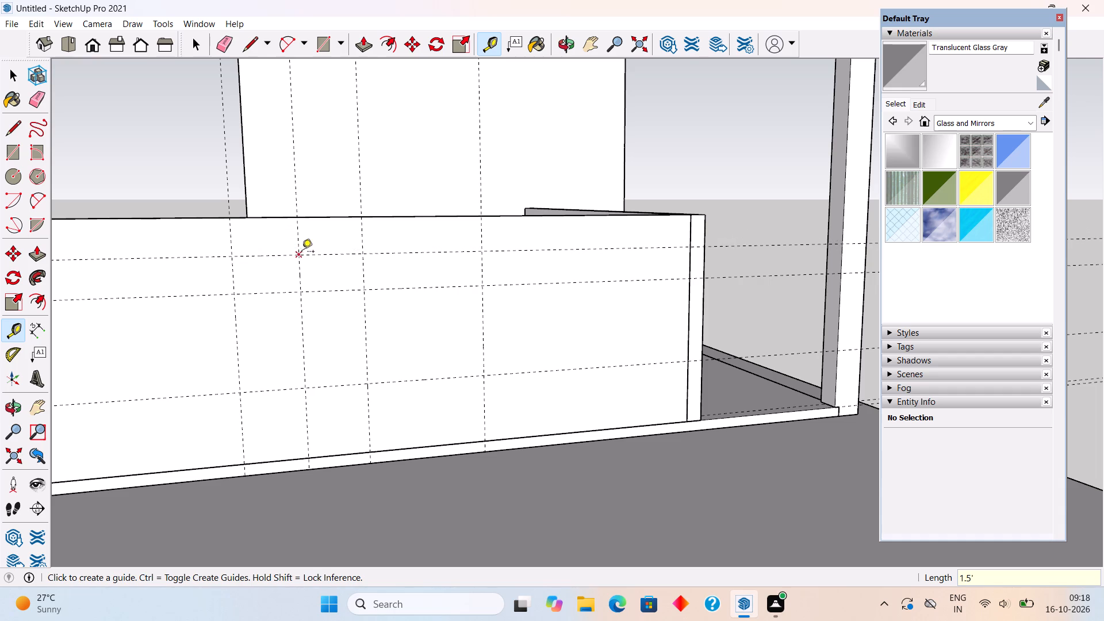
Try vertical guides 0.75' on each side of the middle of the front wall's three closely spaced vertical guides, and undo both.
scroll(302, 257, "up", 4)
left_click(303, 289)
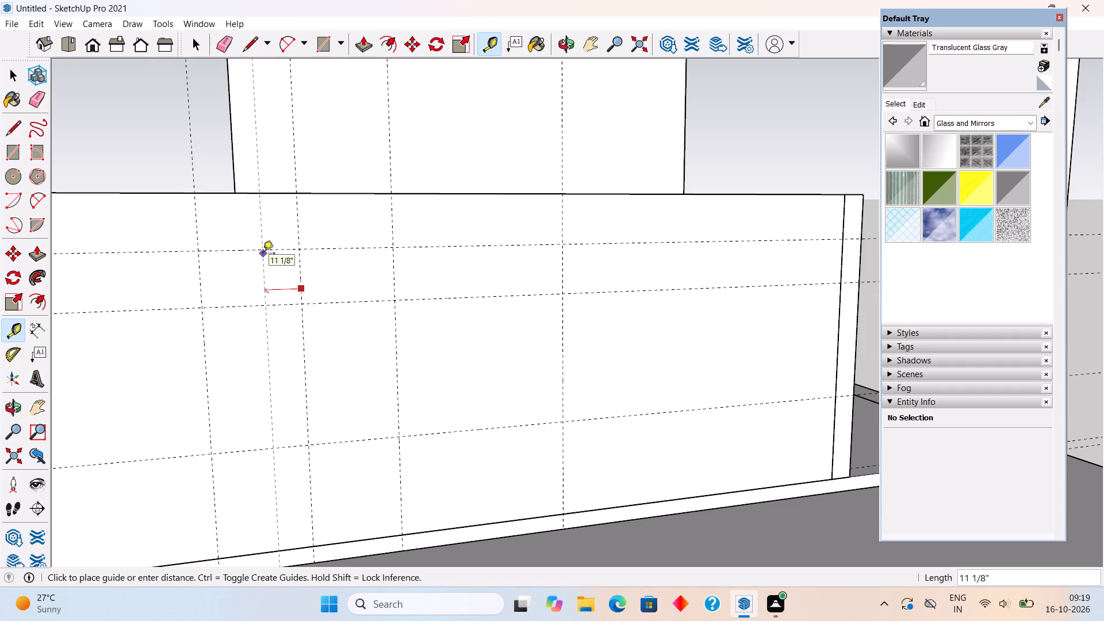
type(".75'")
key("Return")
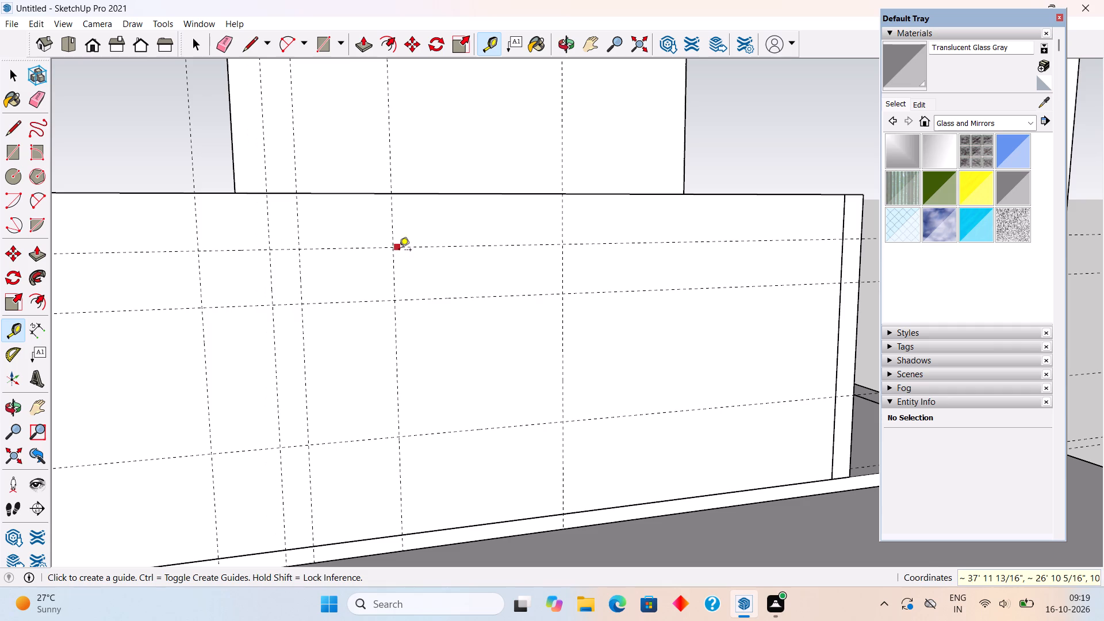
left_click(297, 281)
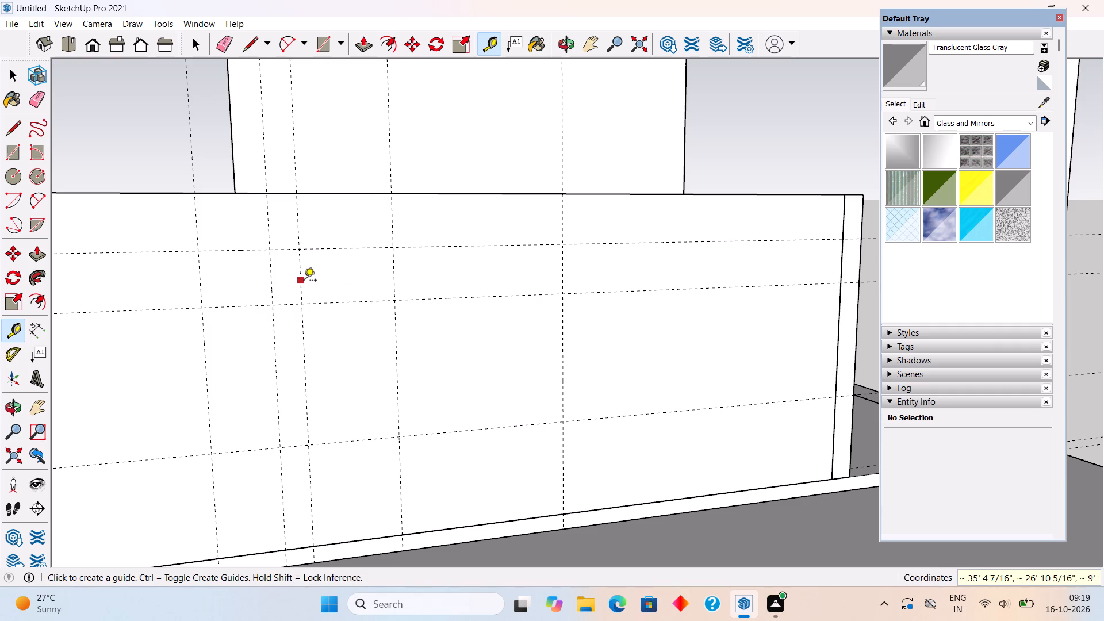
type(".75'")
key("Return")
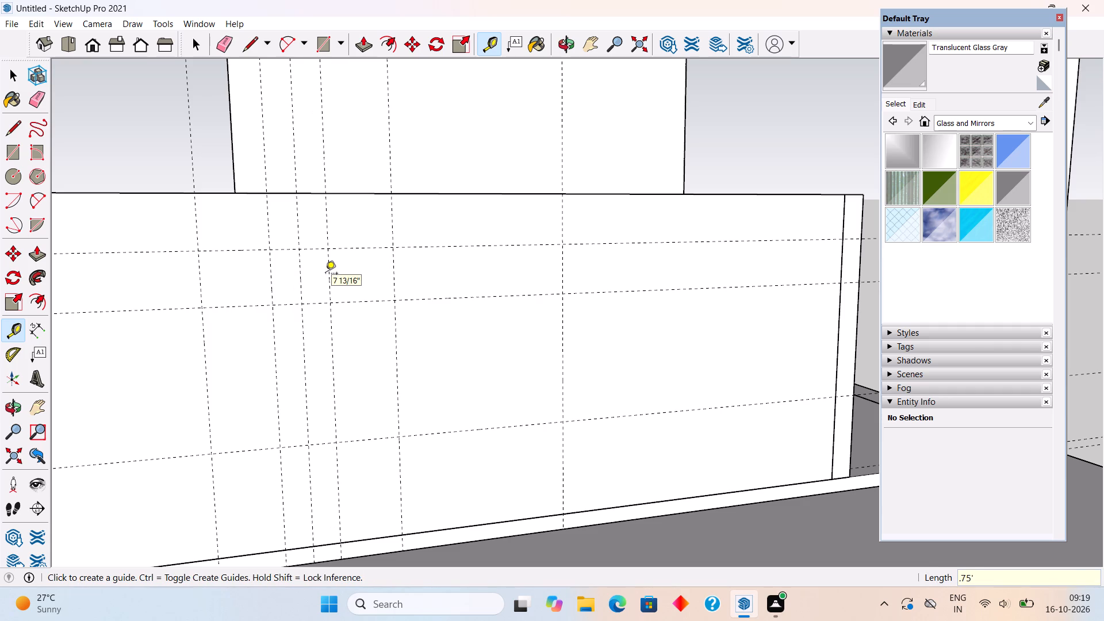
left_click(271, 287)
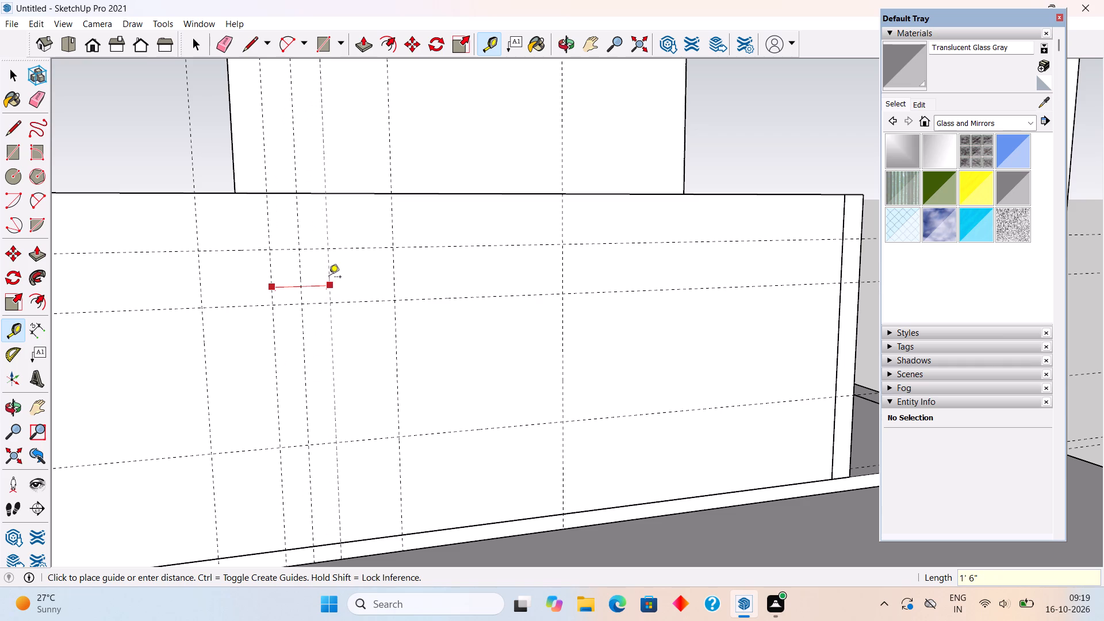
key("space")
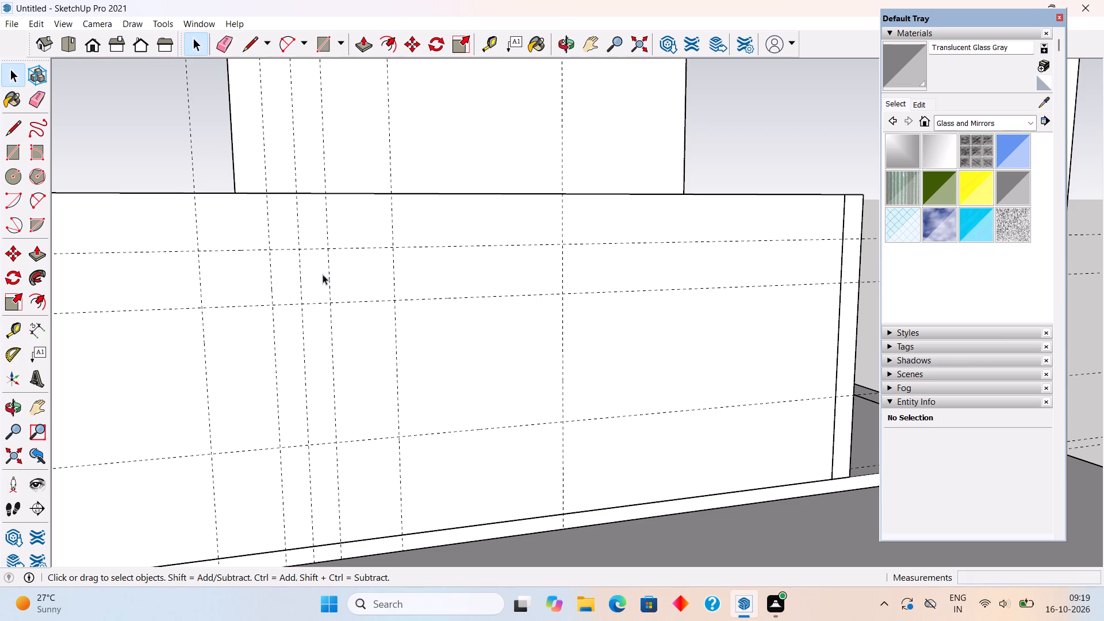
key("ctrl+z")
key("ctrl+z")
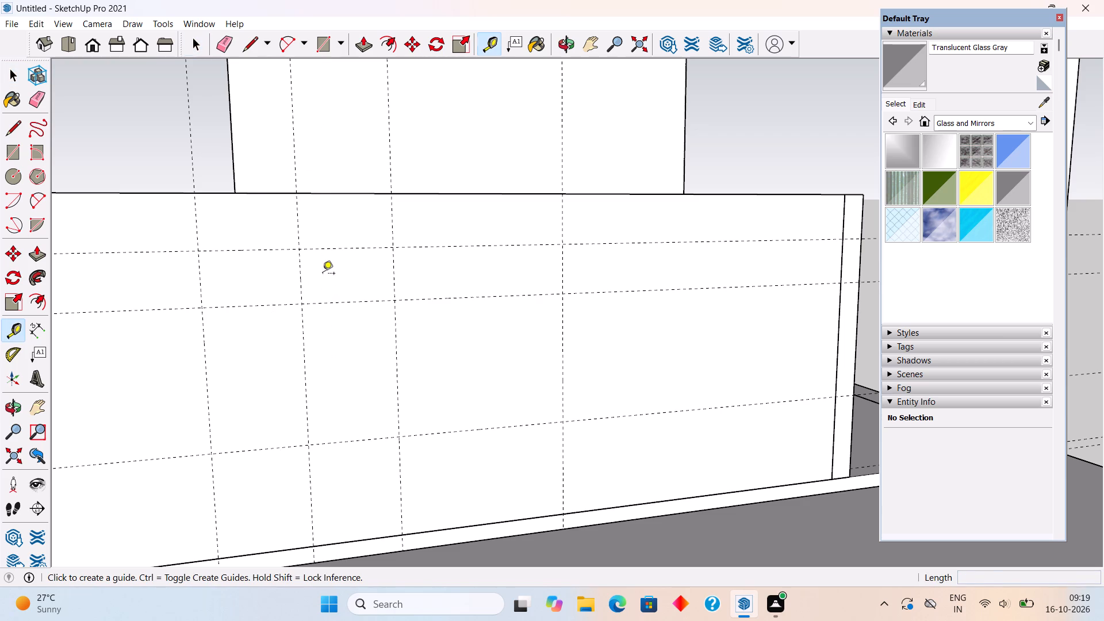
Place vertical guides 1.3' on each side of the middle of the front wall's three closely spaced vertical guides.
key("t")
left_click(300, 283)
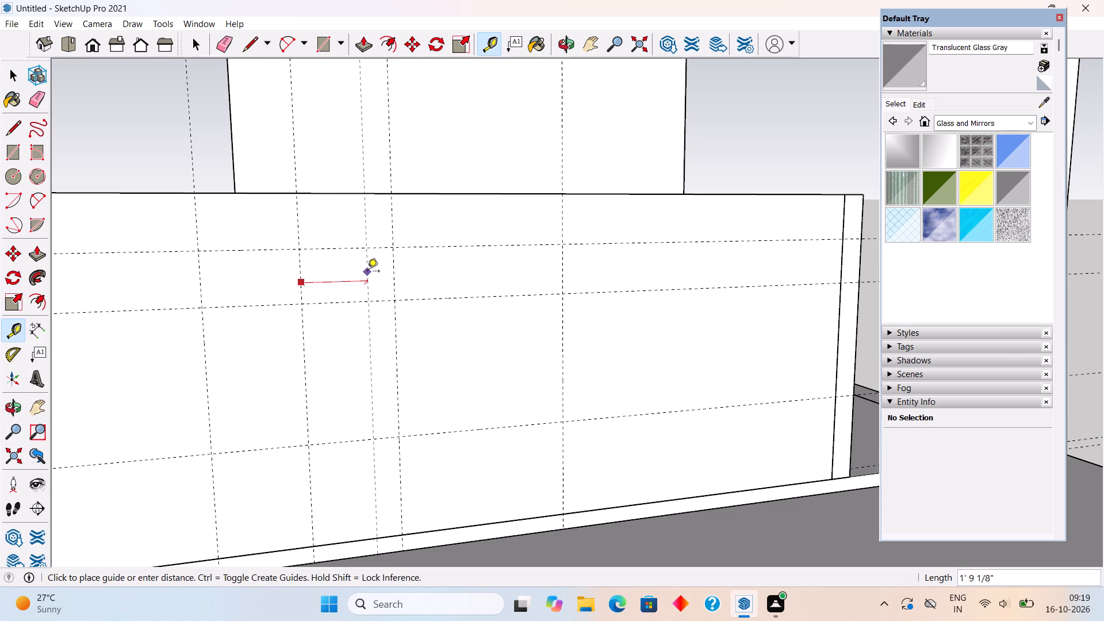
type("1.3'")
key("Return")
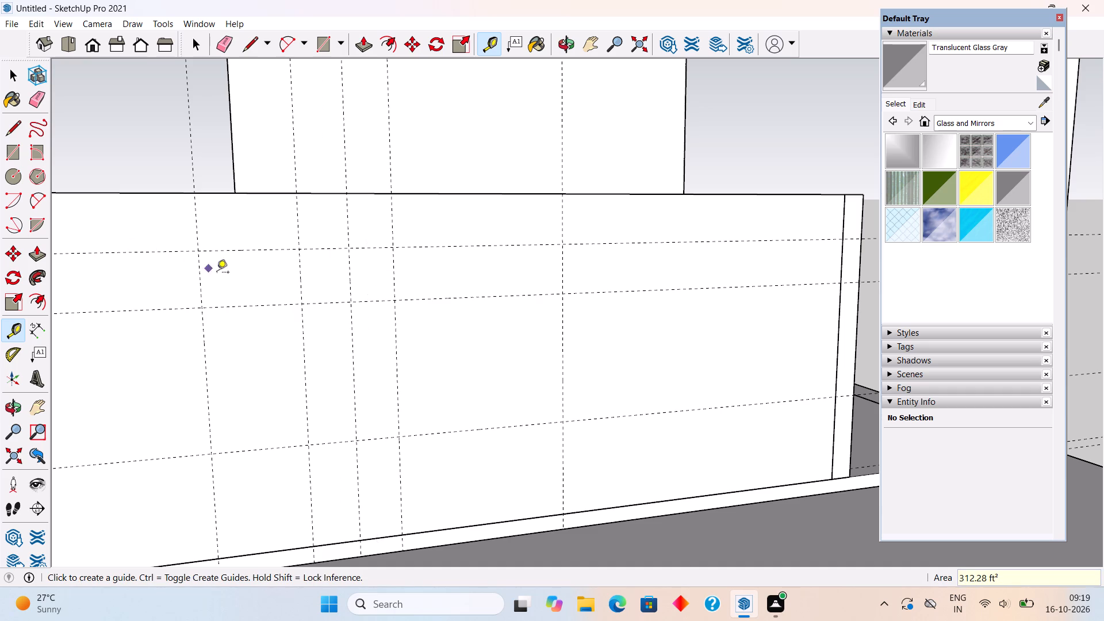
left_click(301, 284)
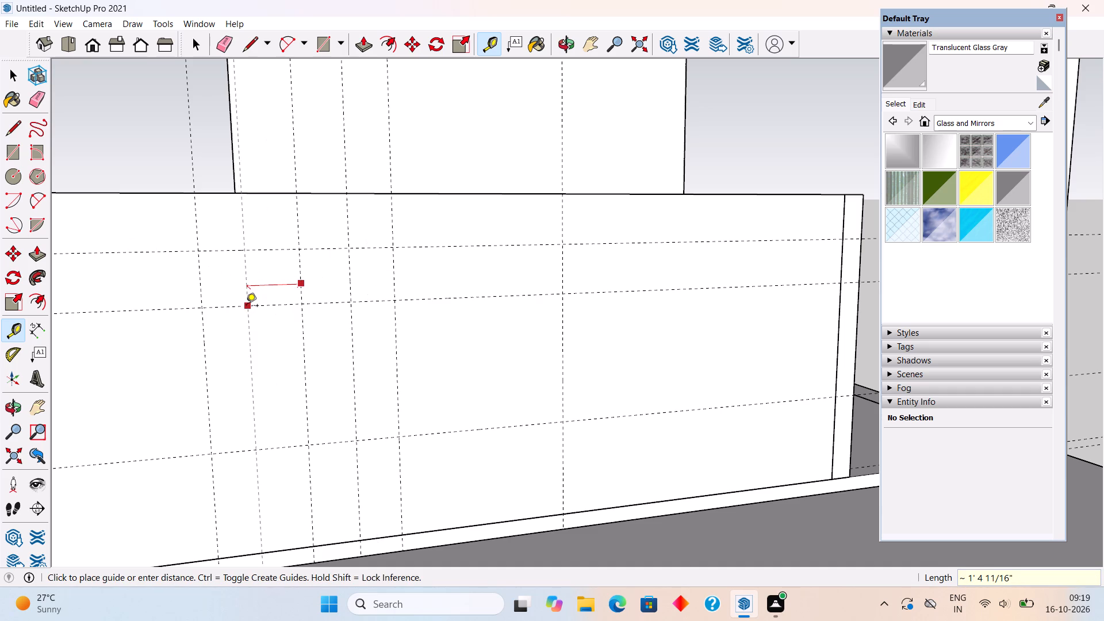
type("1.3'")
key("Return")
key("space")
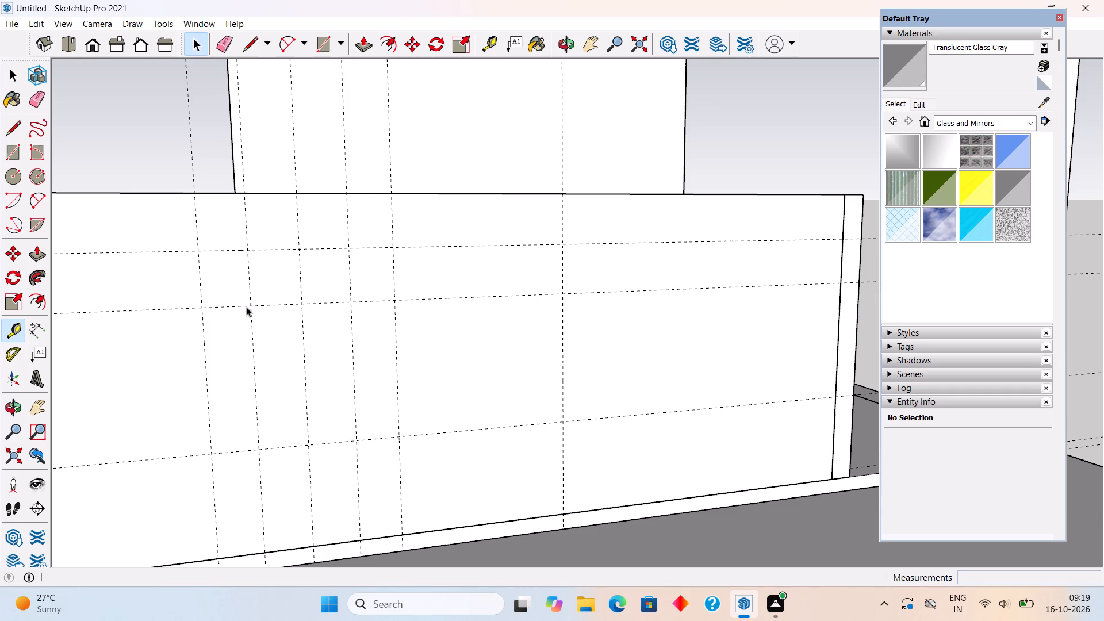
Add two vertical guides toward the front wall's free end: one 2' beyond the outermost vertical guide and another 5' beyond that one.
scroll(246, 306, "down", 11)
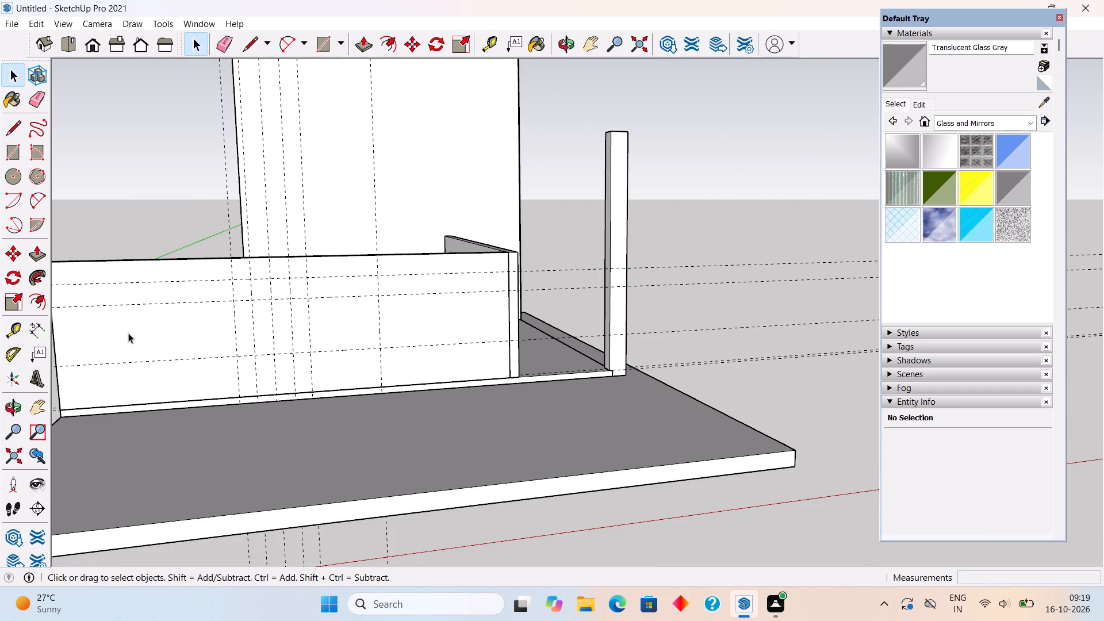
scroll(129, 320, "down", 6)
scroll(66, 297, "up", 7)
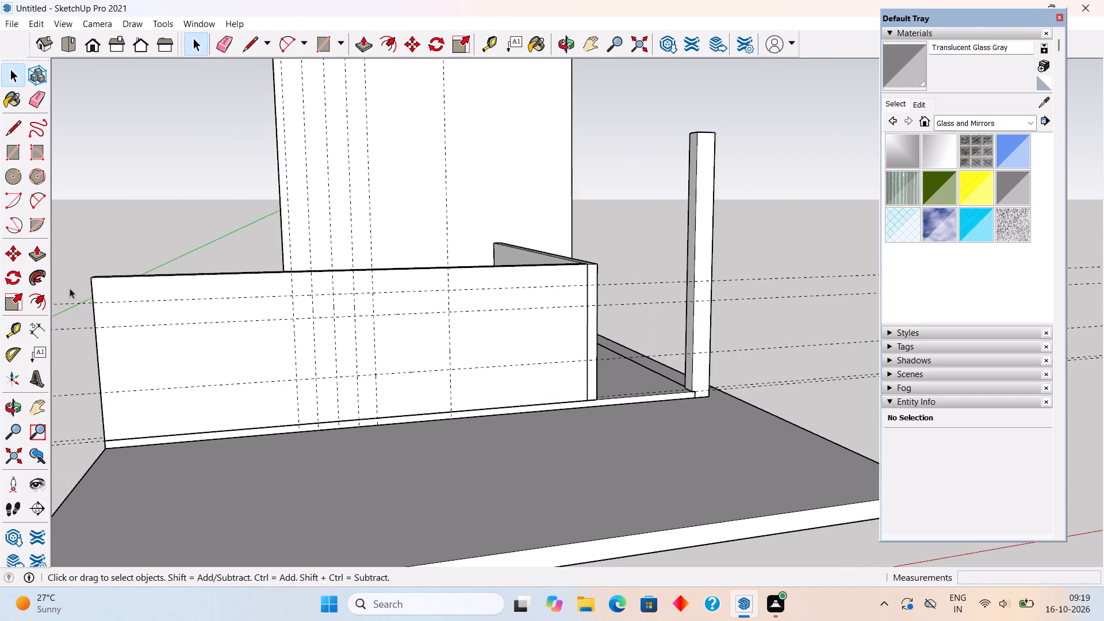
middle_click_drag(70, 278, 106, 243)
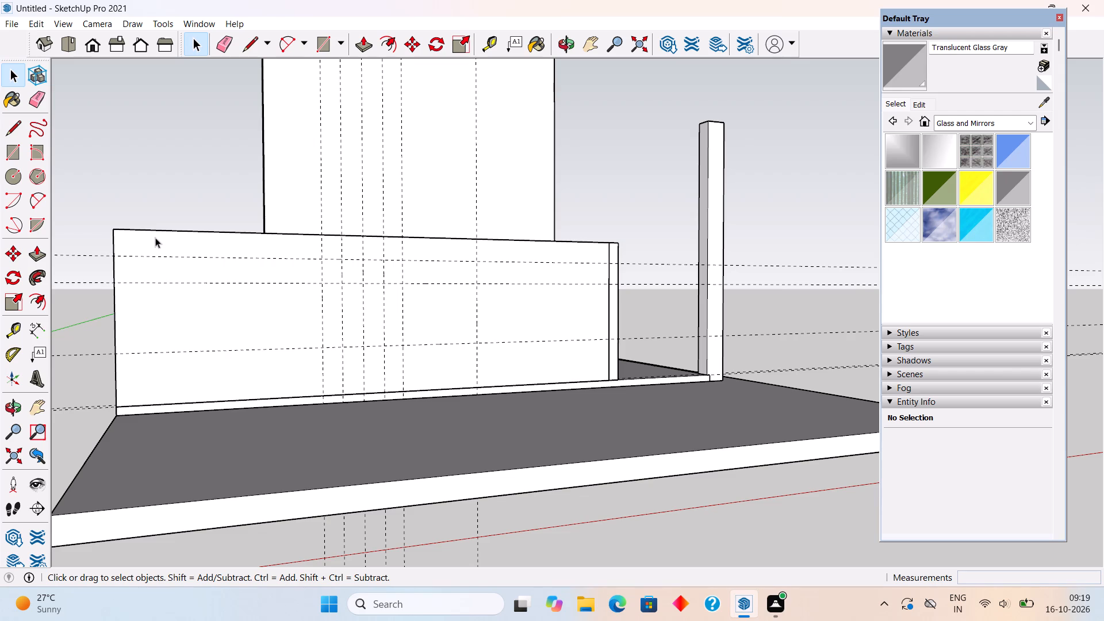
scroll(278, 281, "up", 1)
key("t")
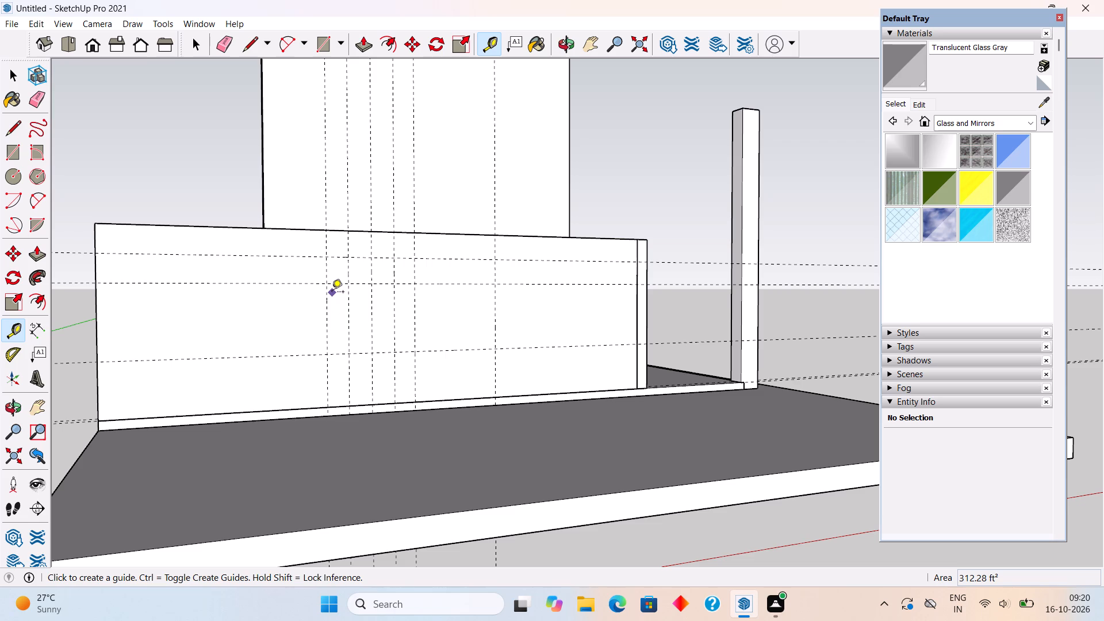
left_click(329, 313)
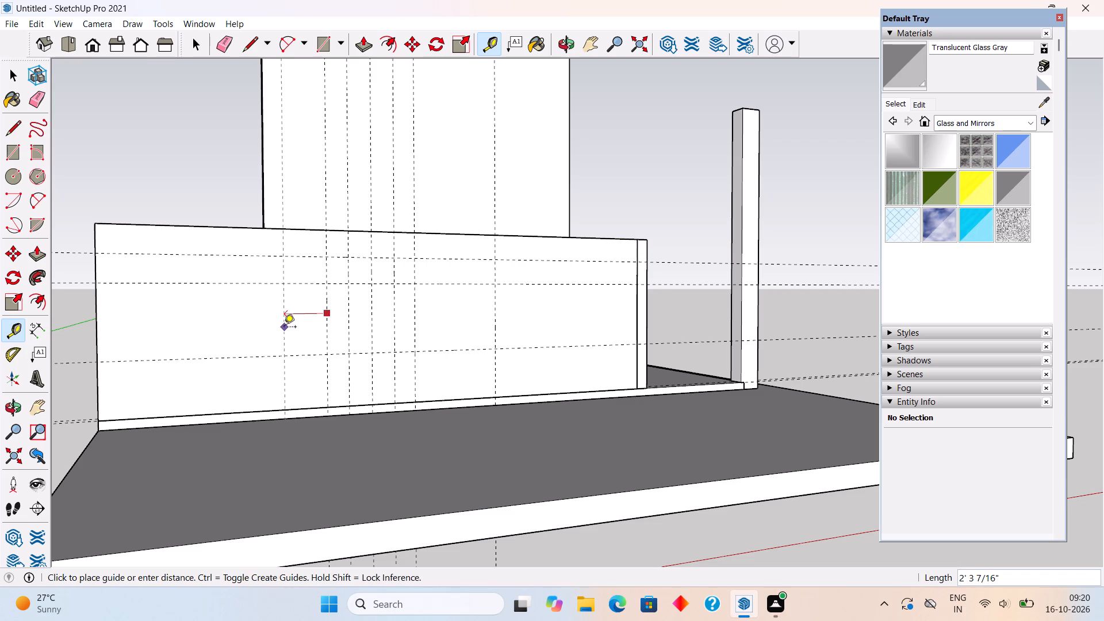
type("2'")
key("Return")
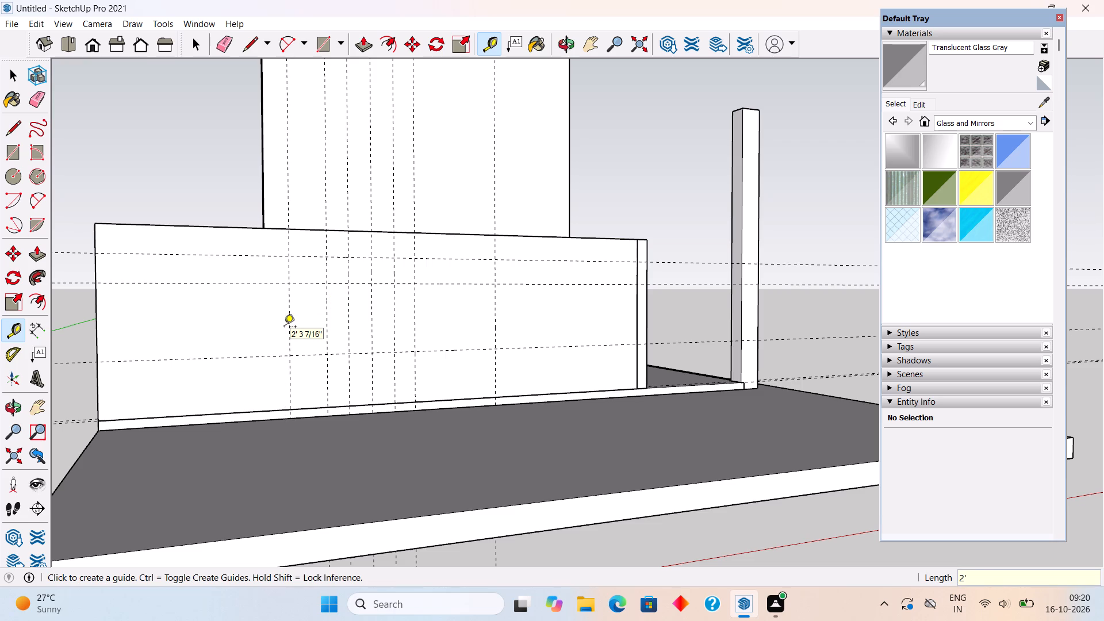
left_click(286, 333)
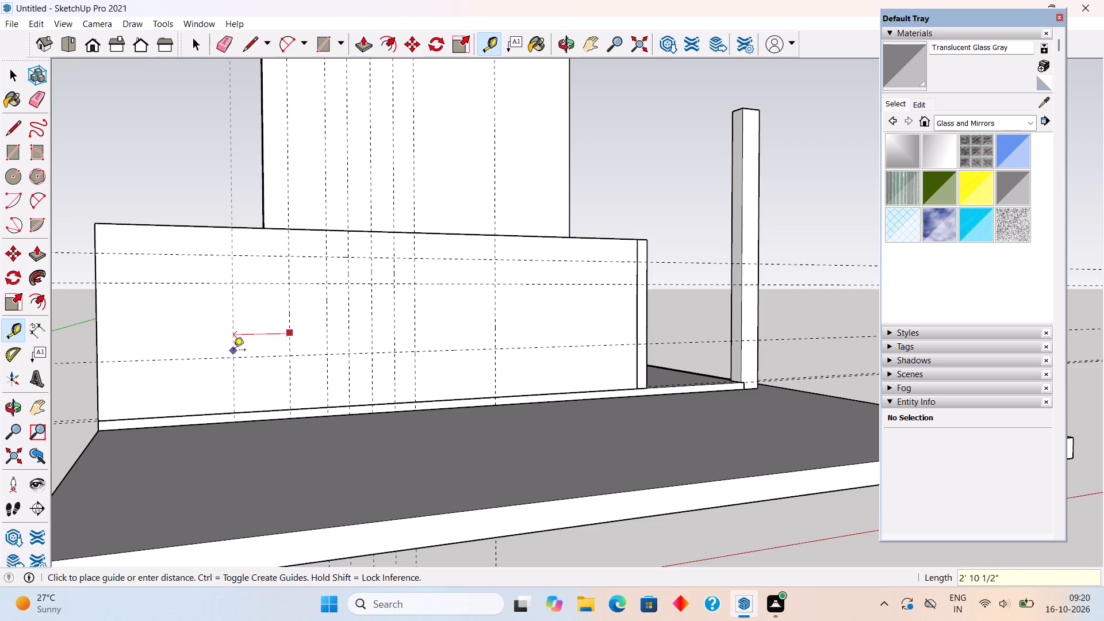
type("5'")
key("Return")
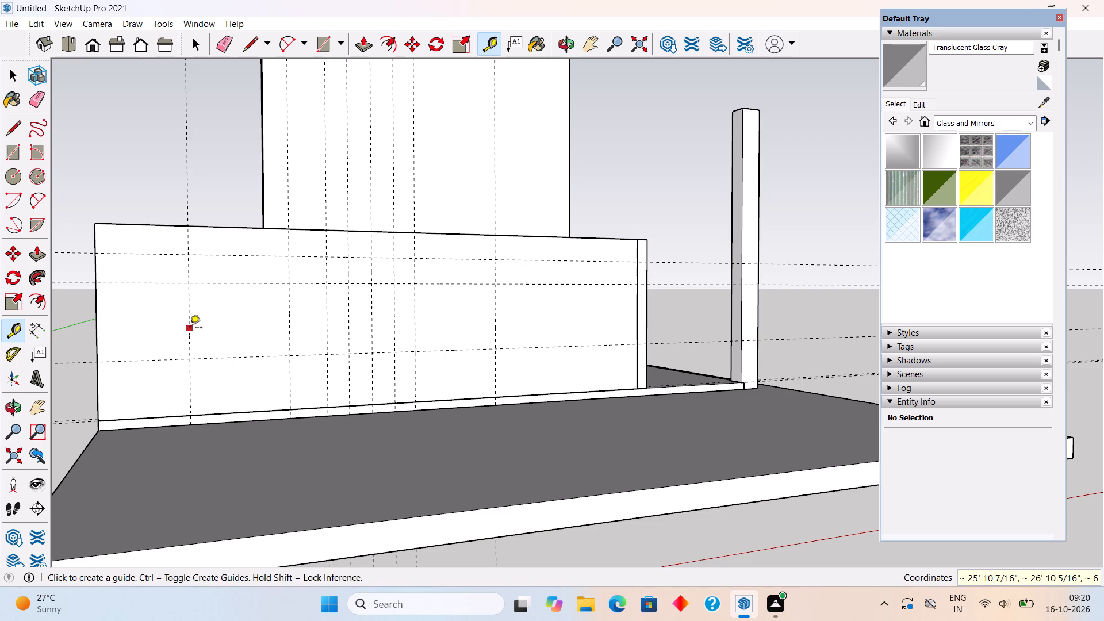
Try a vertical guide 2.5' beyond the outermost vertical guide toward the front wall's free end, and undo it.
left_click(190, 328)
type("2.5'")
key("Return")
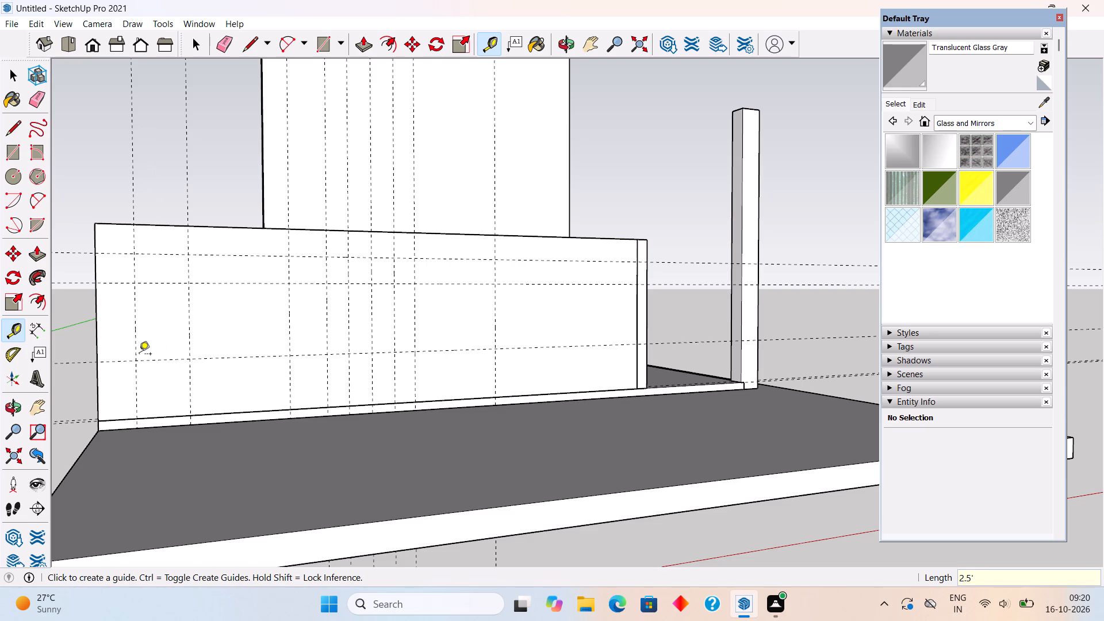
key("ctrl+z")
Place a vertical guide 2' beyond the outermost vertical guide toward the front wall's free end.
left_click(188, 300)
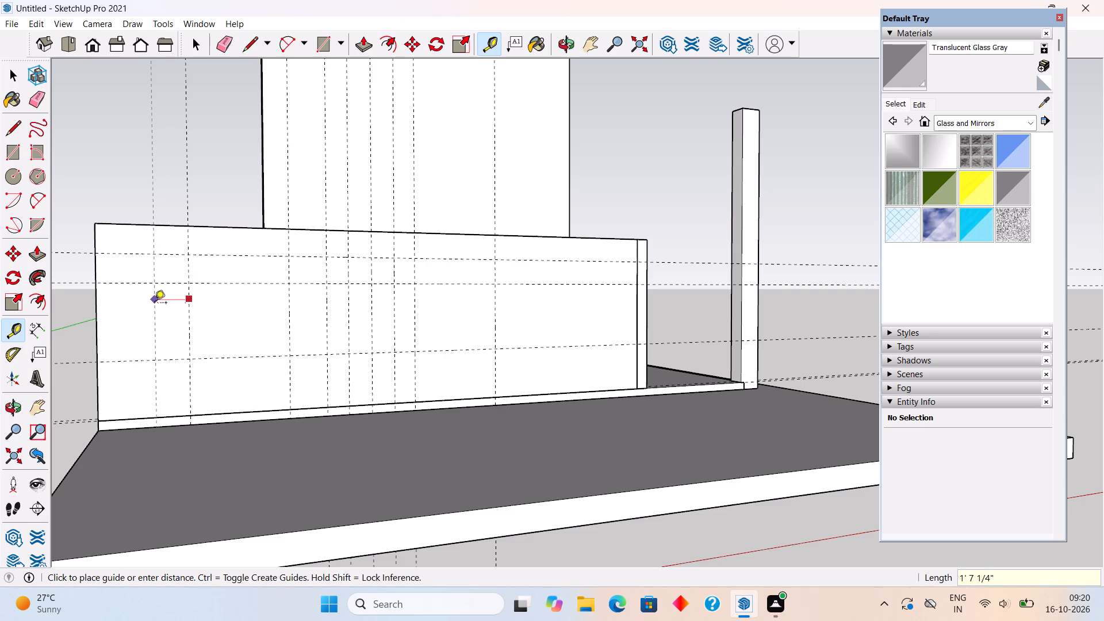
type("2'")
key("Return")
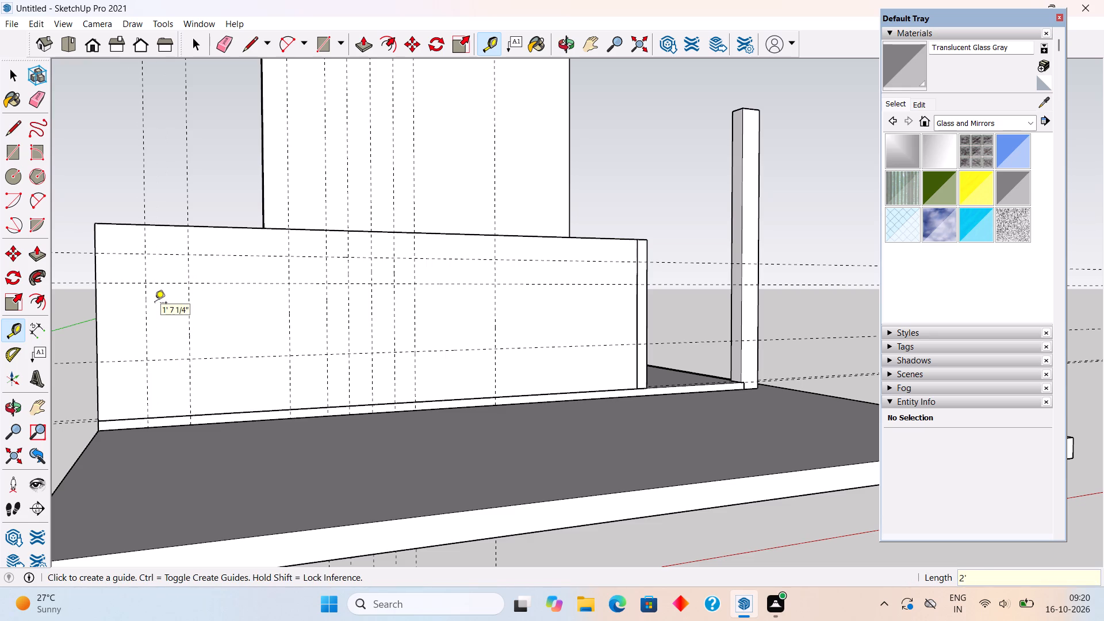
Add two vertical guides past the front wall's free end: one 3' beyond the outermost vertical guide and another 1' beyond that one.
scroll(166, 293, "down", 4)
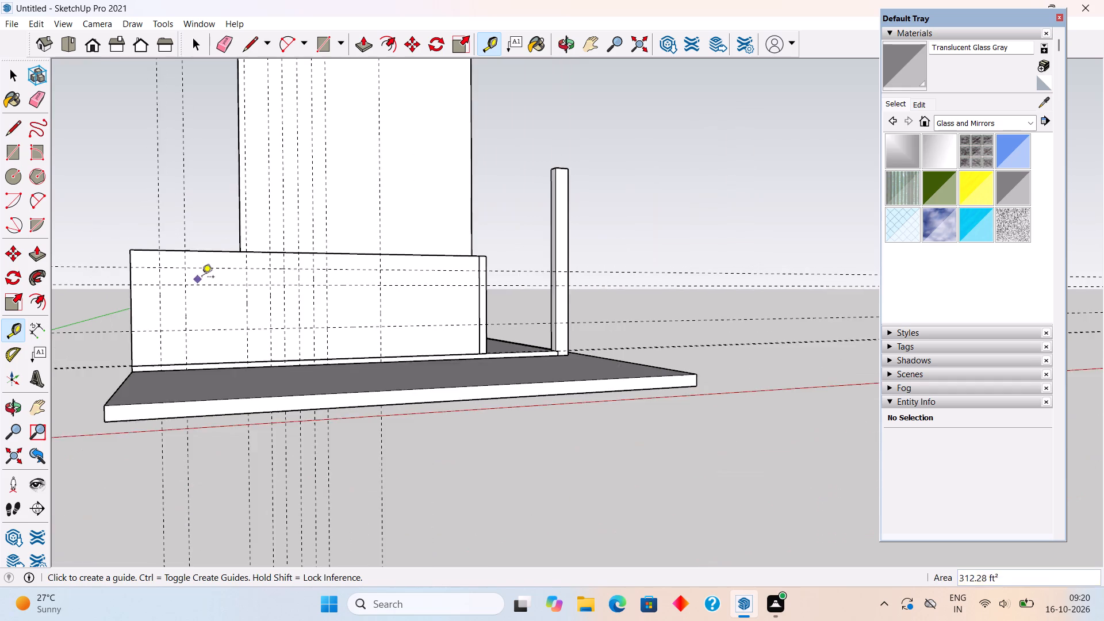
scroll(202, 278, "down", 7)
scroll(163, 310, "up", 3)
scroll(109, 300, "up", 11)
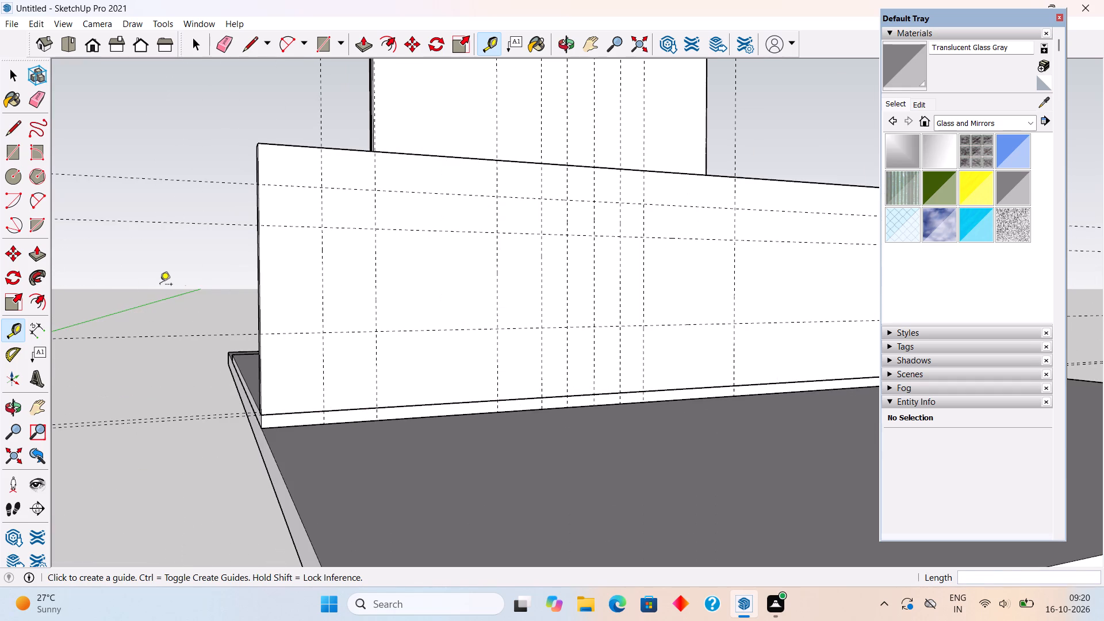
left_click(322, 288)
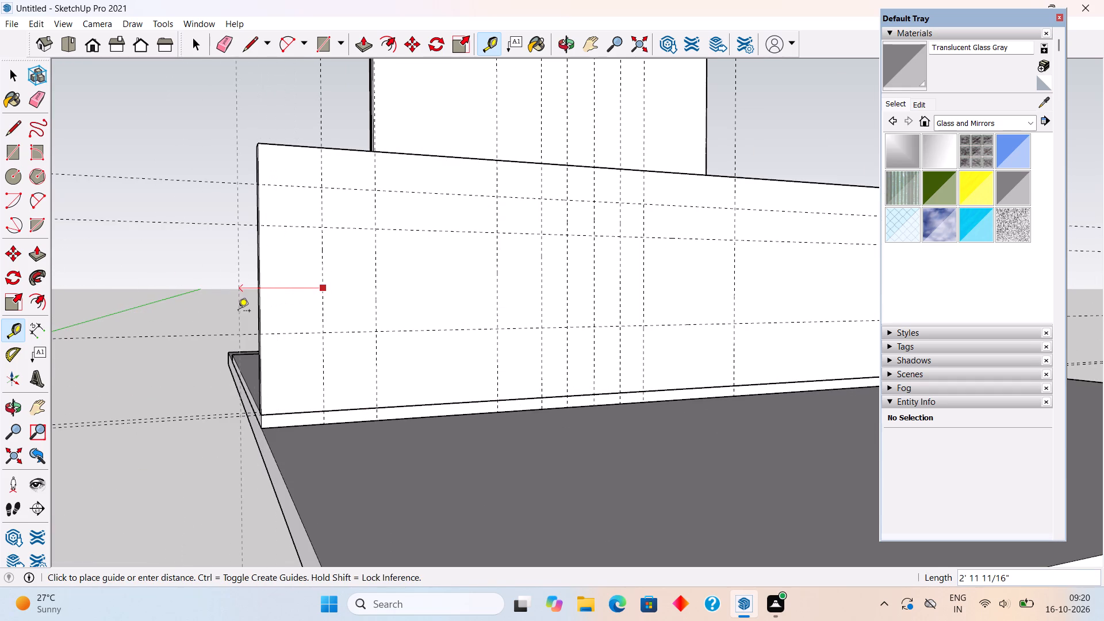
type("3'")
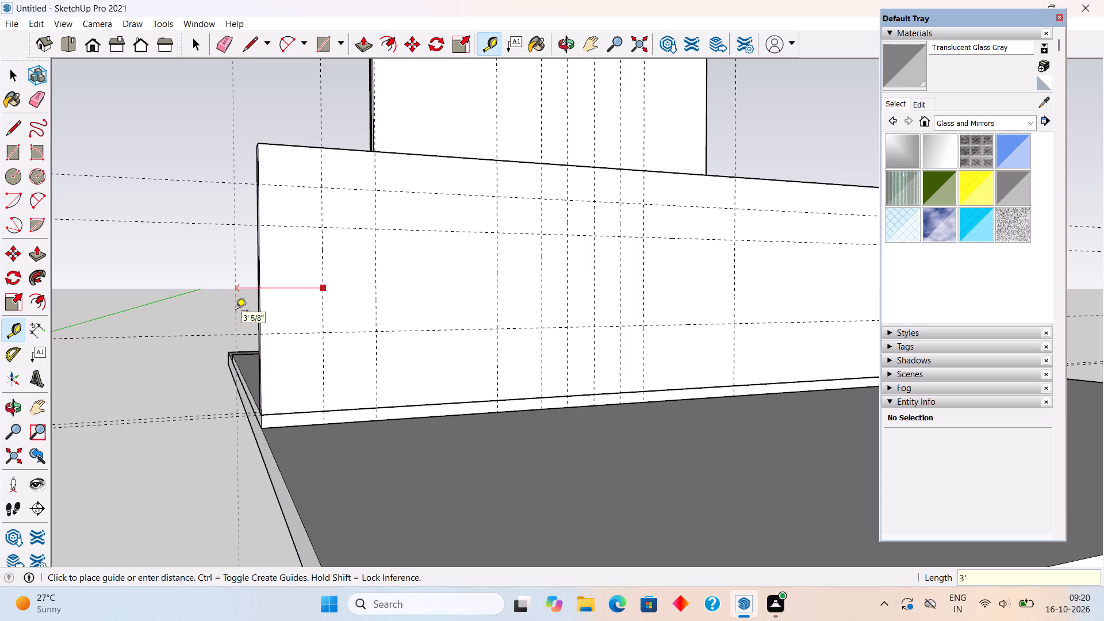
key("Return")
scroll(236, 312, "up", 1)
left_click(236, 310)
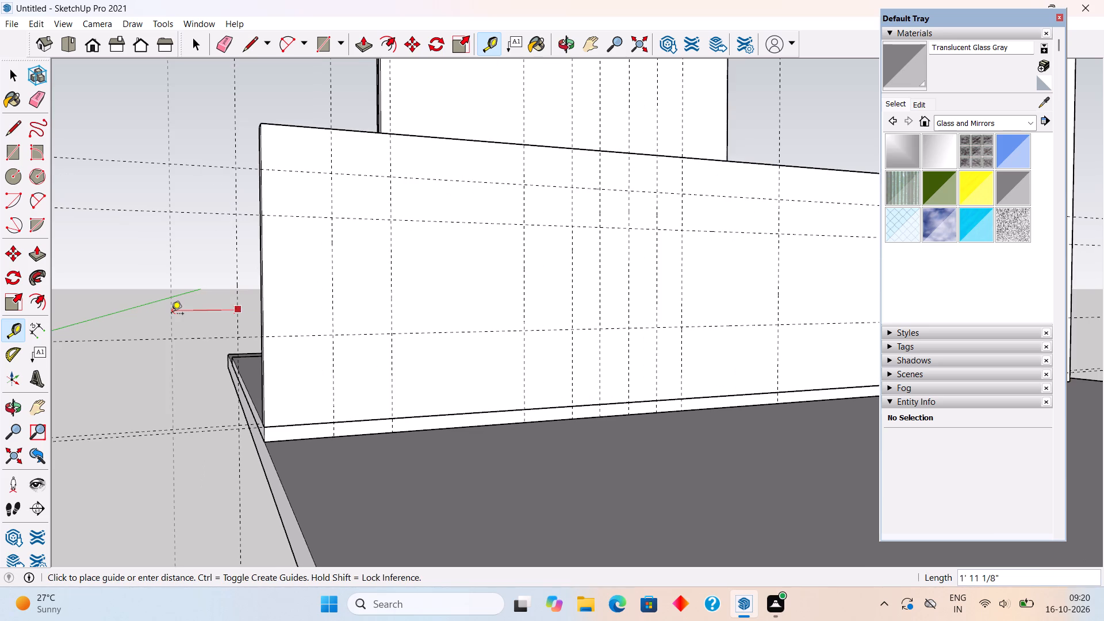
type("1'")
key("Return")
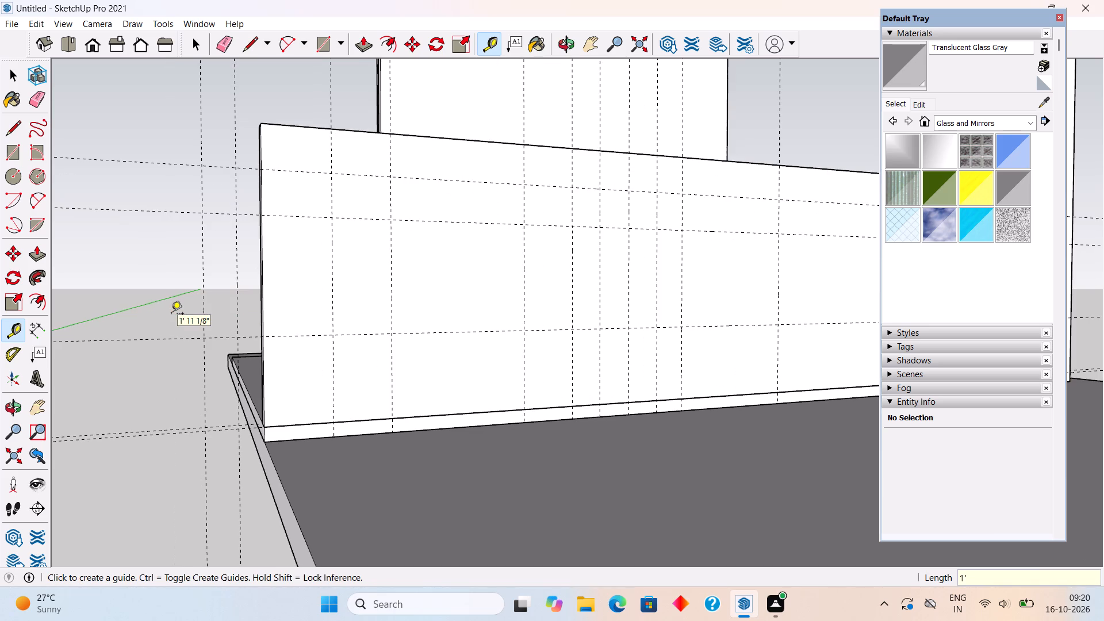
key("space")
Push/Pull the front wall's free end face outward about 1' 9 1/4", up to the outermost vertical guide.
scroll(193, 308, "down", 9)
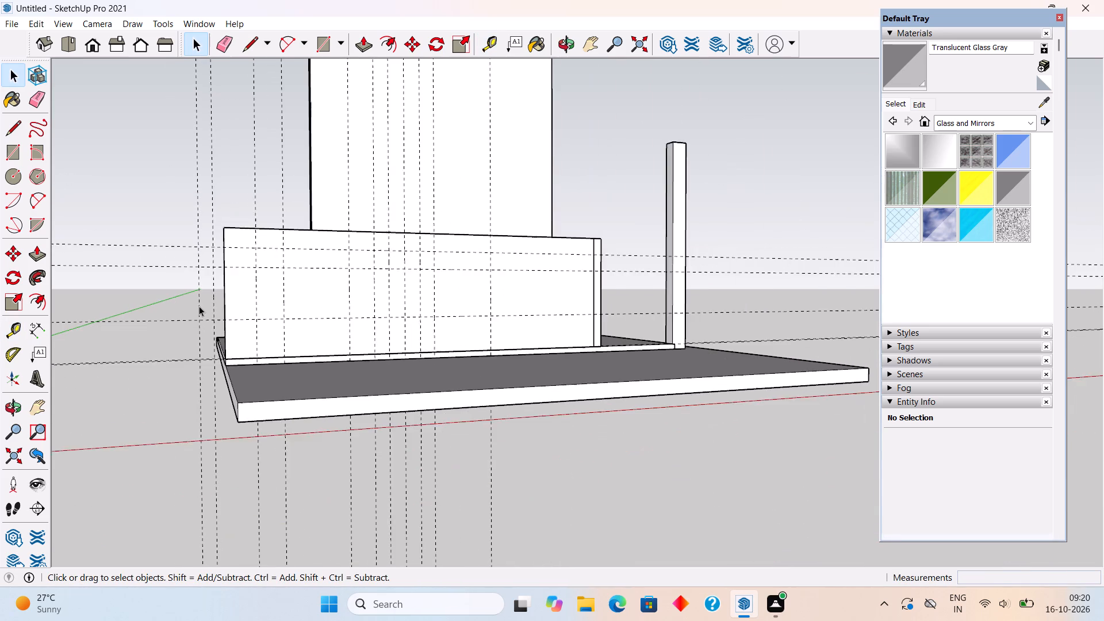
middle_click_drag(116, 338, 280, 331)
middle_click_drag(279, 336, 379, 368)
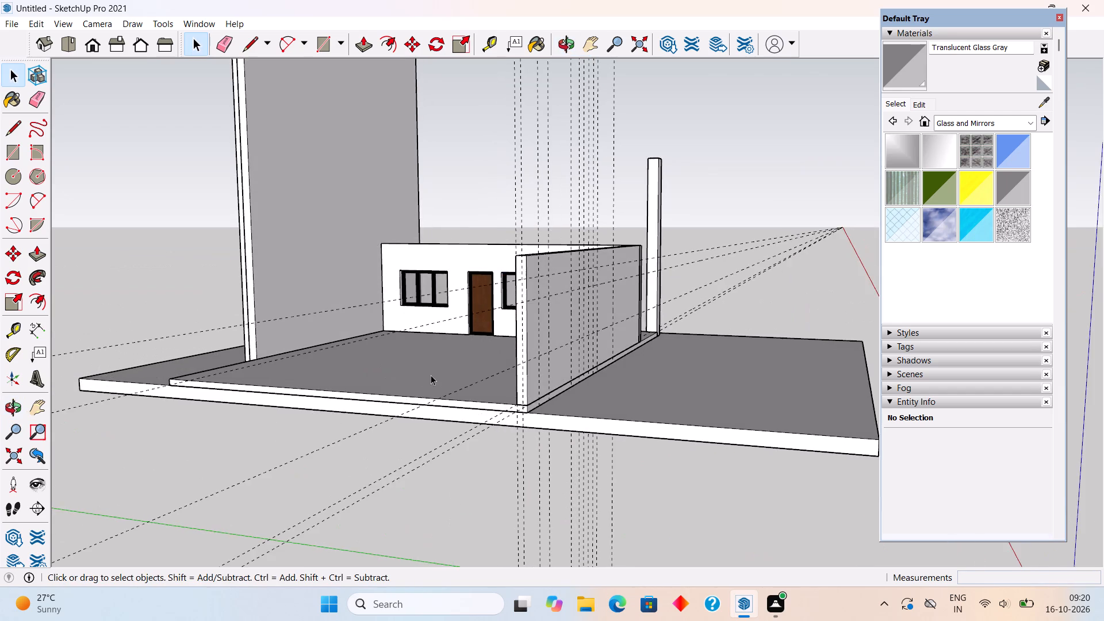
scroll(476, 366, "up", 7)
triple_click(623, 352)
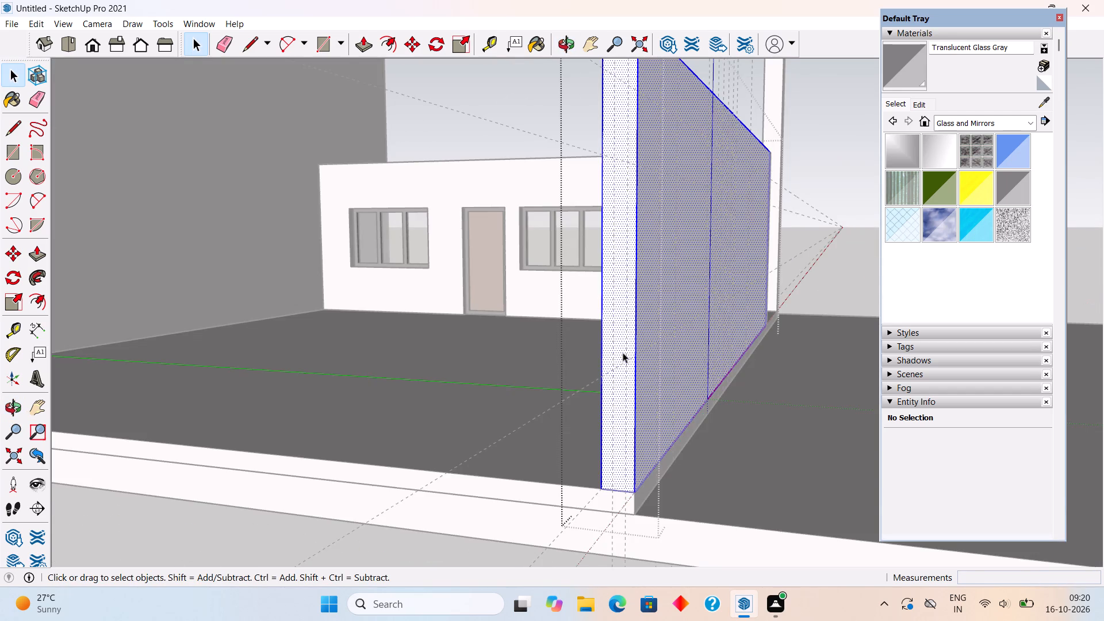
key("p")
left_click(623, 352)
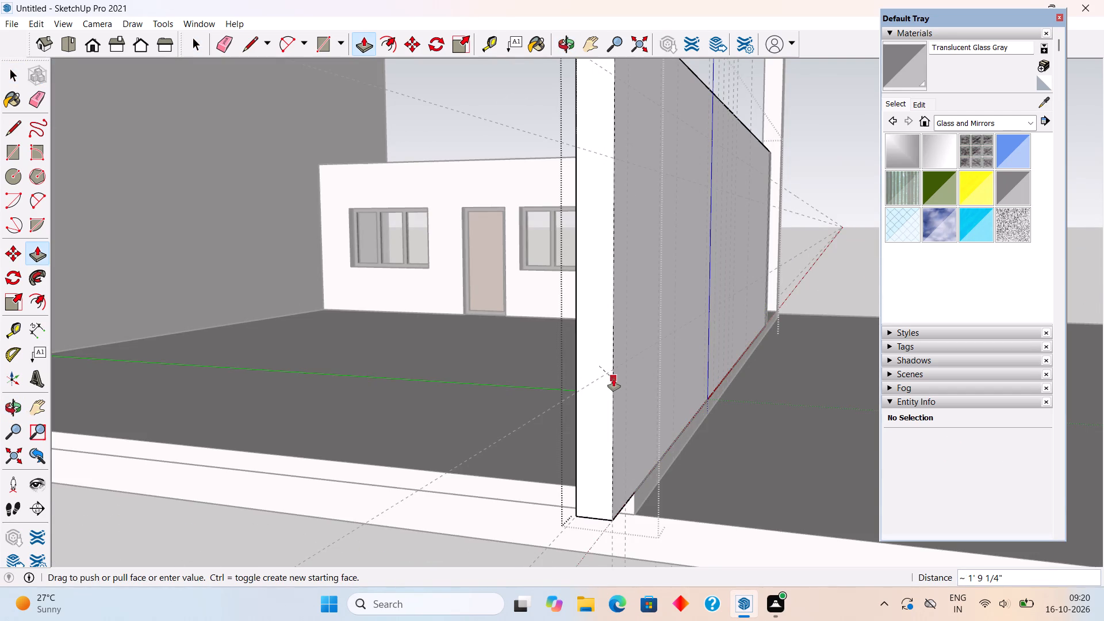
left_click(614, 379)
key("space")
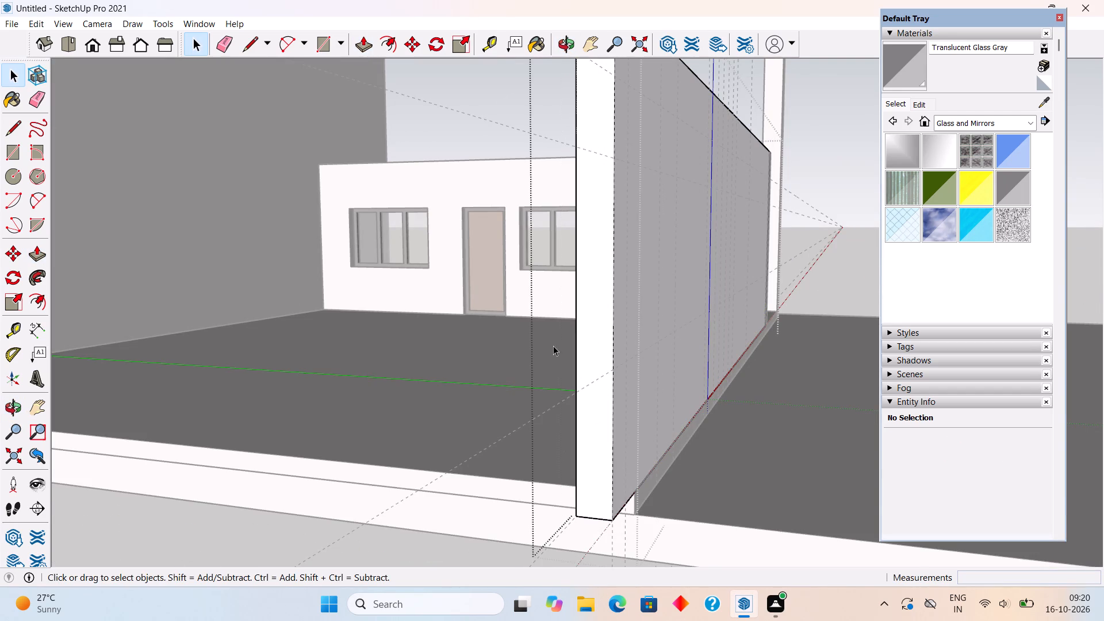
Push/Pull the upper floor slab's side face outward about 1' 9 1/4", flush with the extended front wall's end.
scroll(561, 346, "up", 1)
scroll(774, 21, "down", 5)
scroll(507, 400, "up", 6)
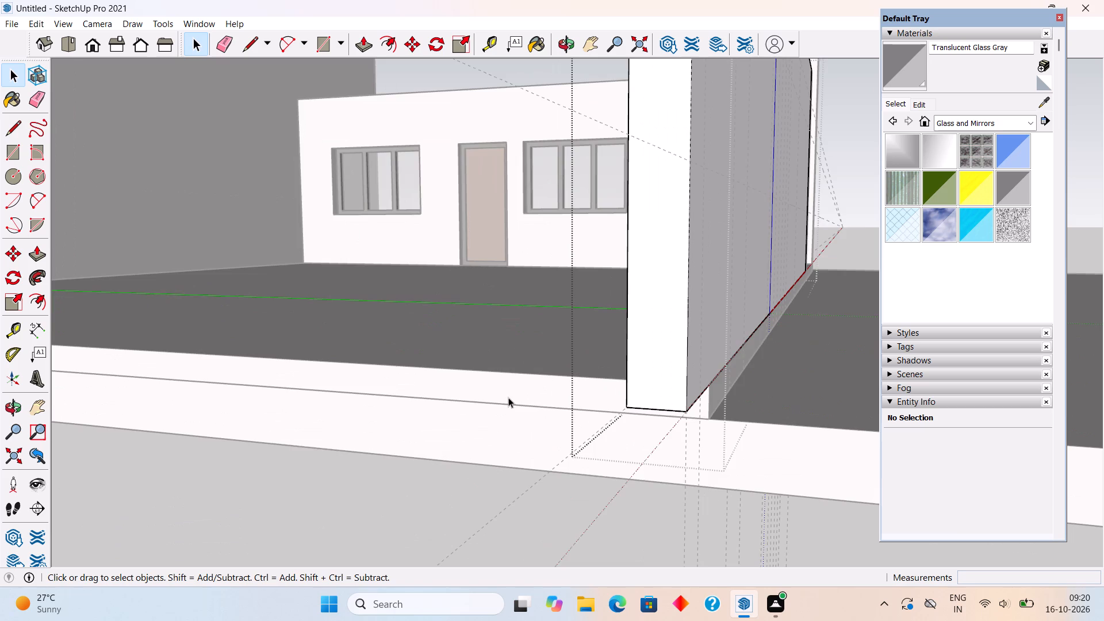
triple_click(509, 397)
key("p")
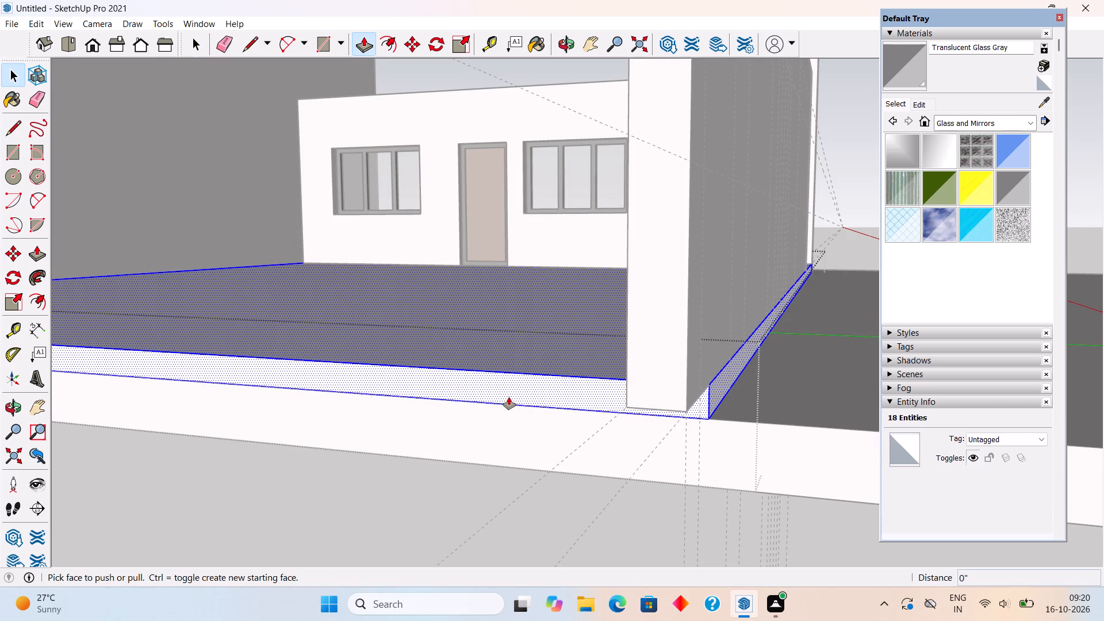
left_click(509, 397)
left_click(635, 386)
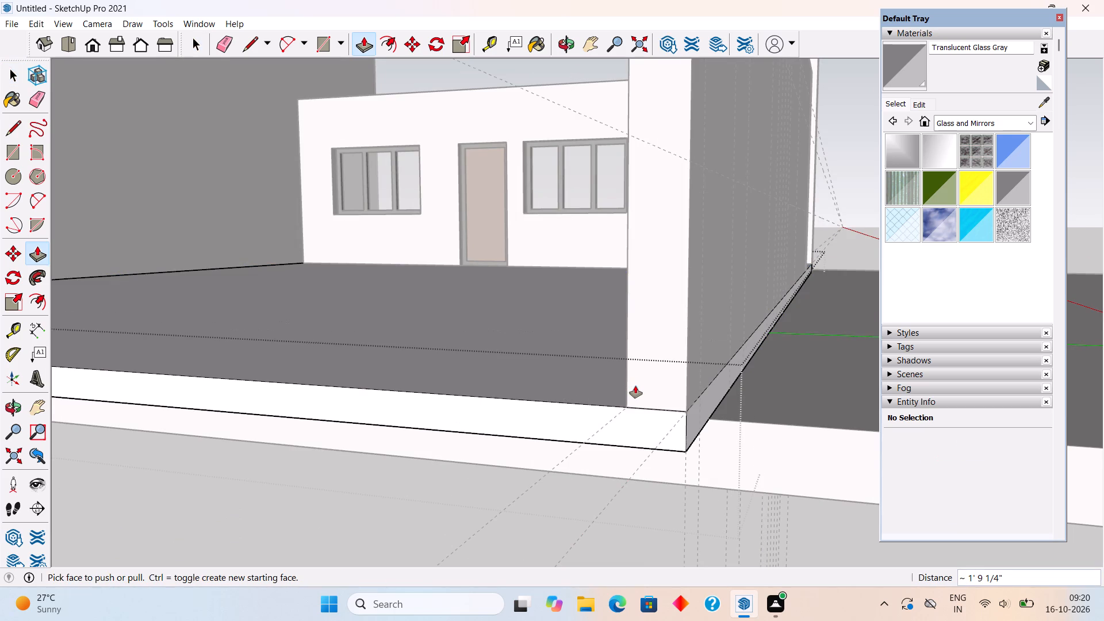
key("space")
Push/Pull the lower base slab's side face outward about 1' 9 1/4" on the same side, and leave the slab's group.
triple_click(535, 457)
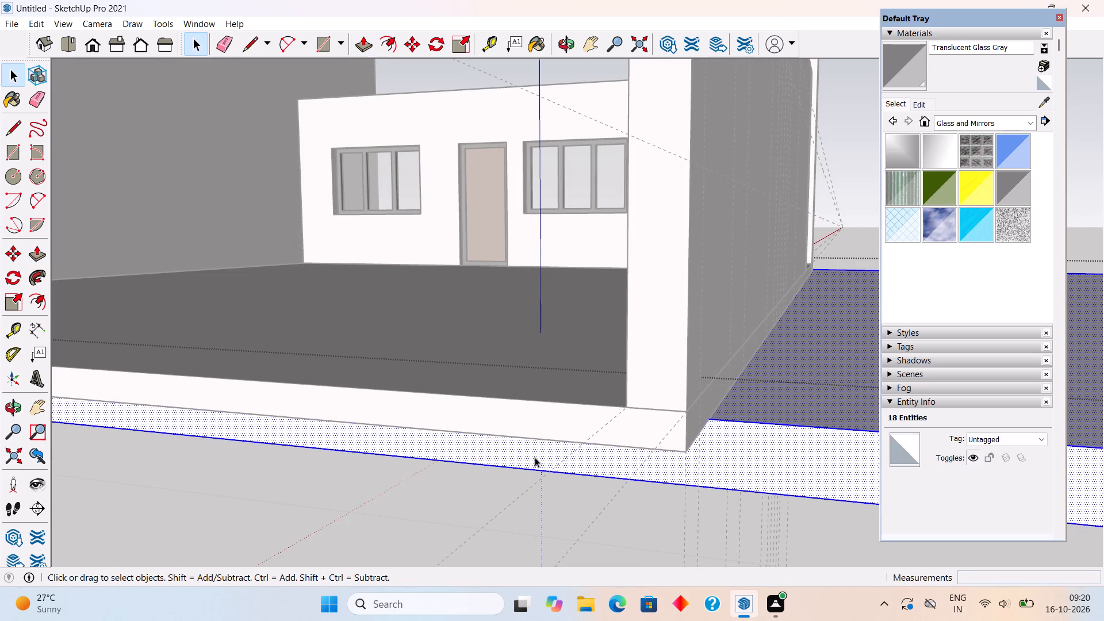
key("p")
left_click(535, 457)
left_click(609, 434)
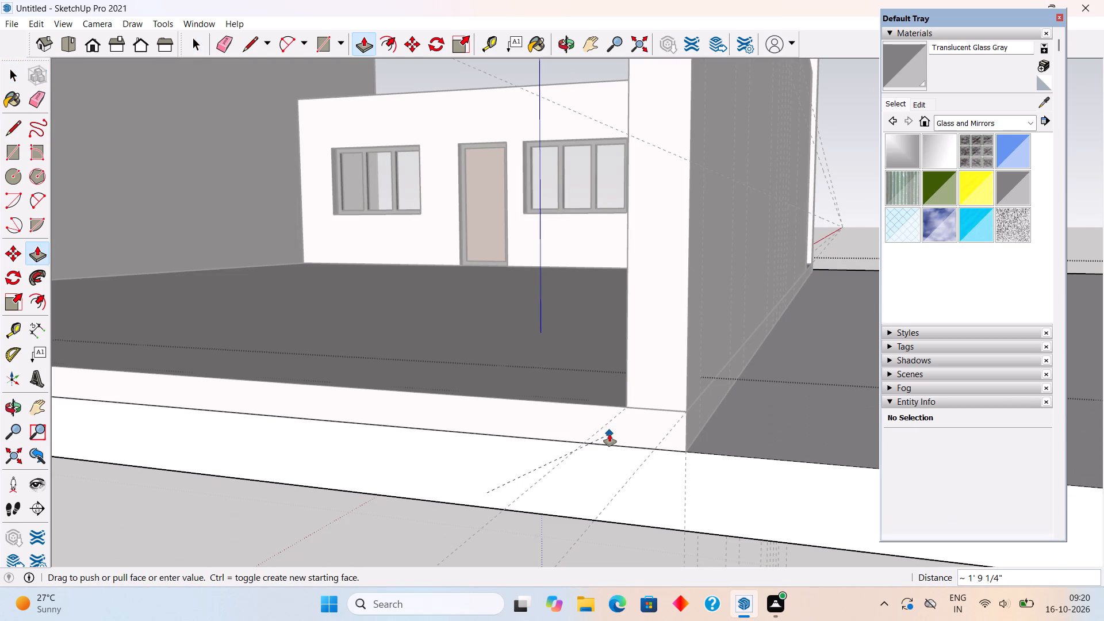
key("space")
scroll(609, 434, "down", 15)
scroll(609, 434, "up", 1)
scroll(609, 434, "down", 2)
left_click(412, 482)
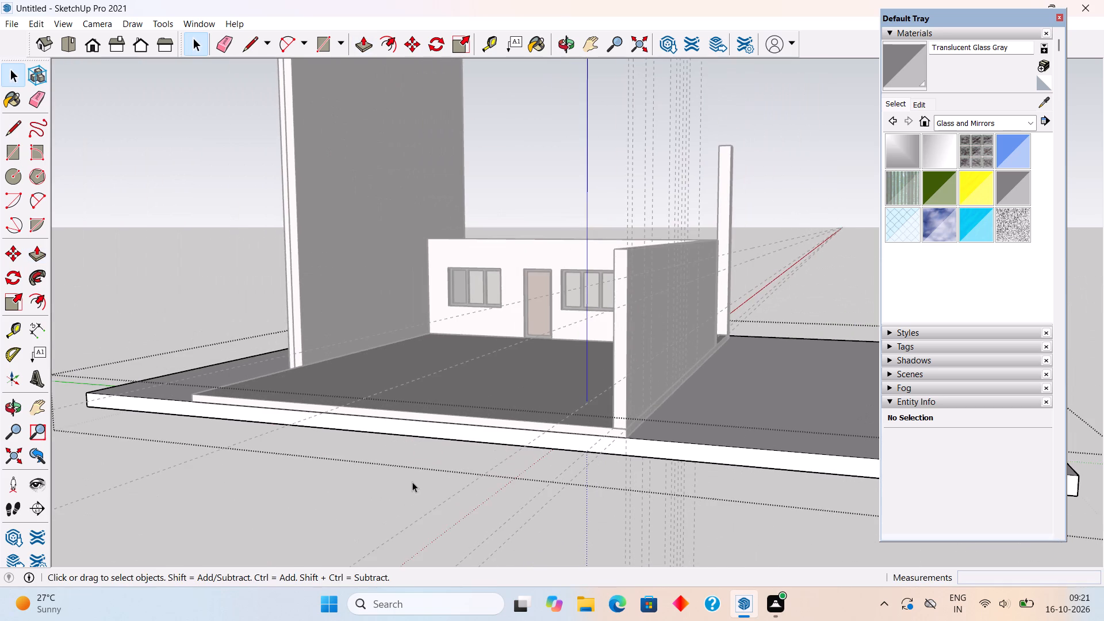
In the front wall's group, draw a 5' by 4' window rectangle between the guides nearest the corner column.
middle_click_drag(718, 390, 393, 407)
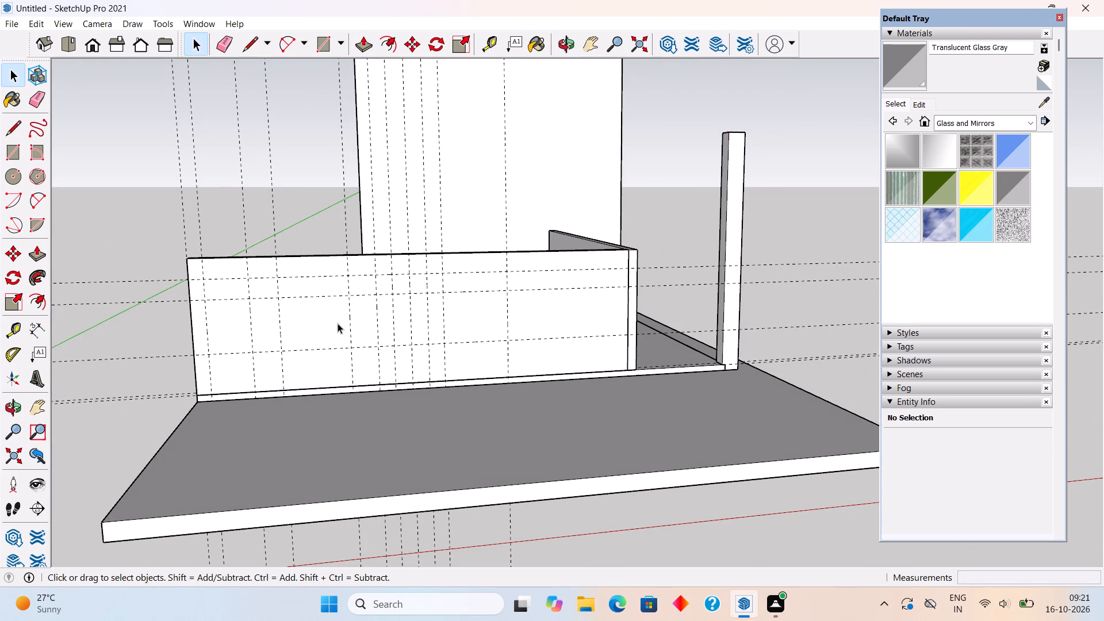
triple_click(319, 317)
scroll(627, 286, "up", 2)
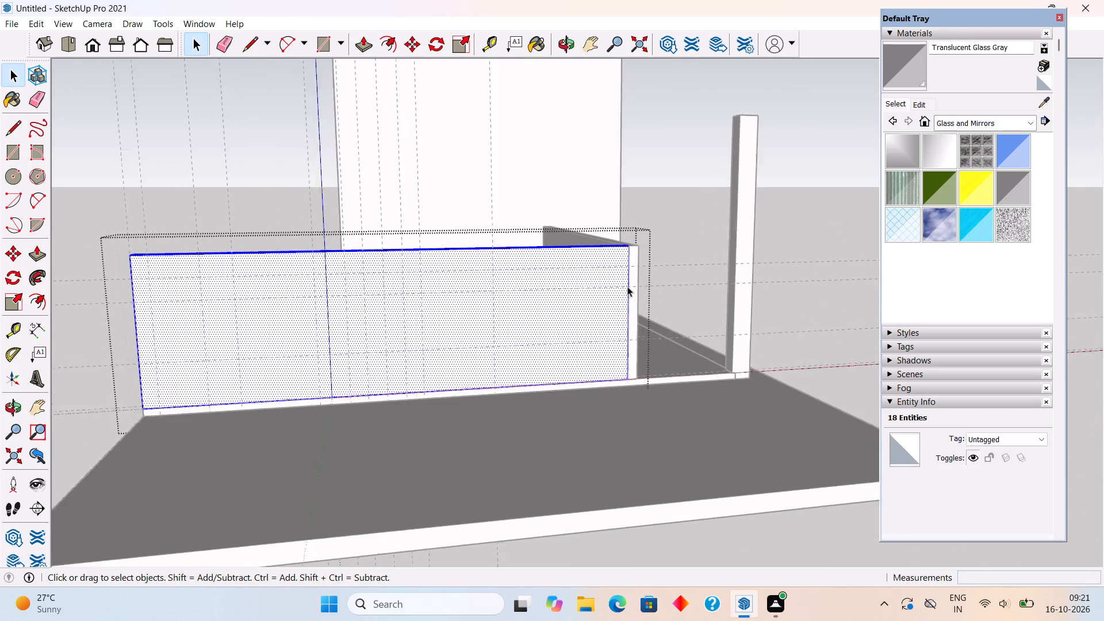
scroll(627, 286, "up", 2)
key("r")
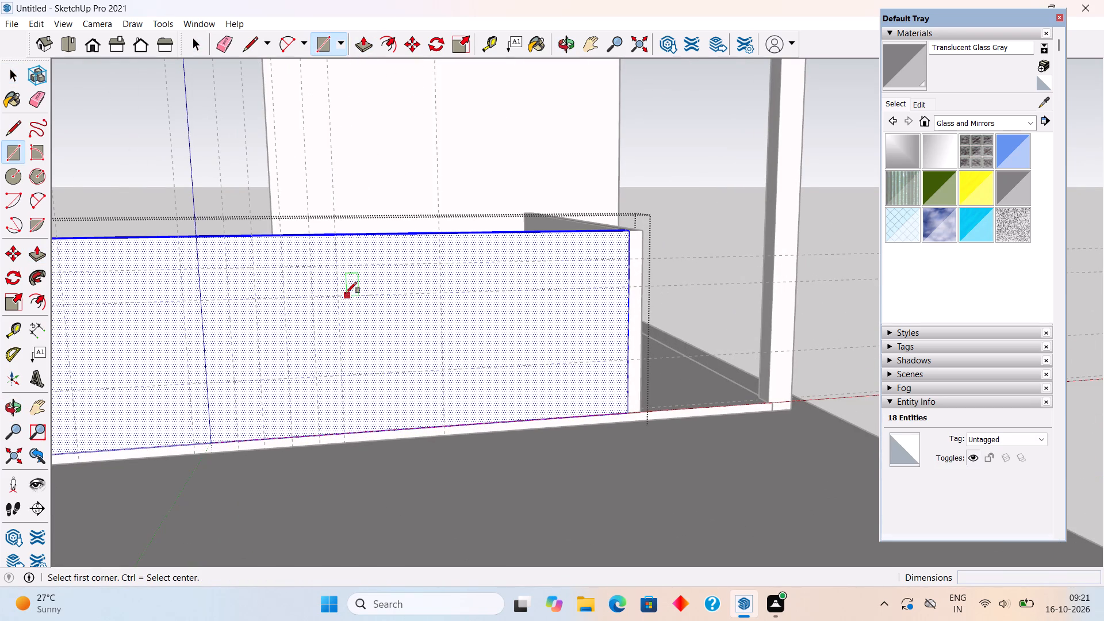
left_click(340, 298)
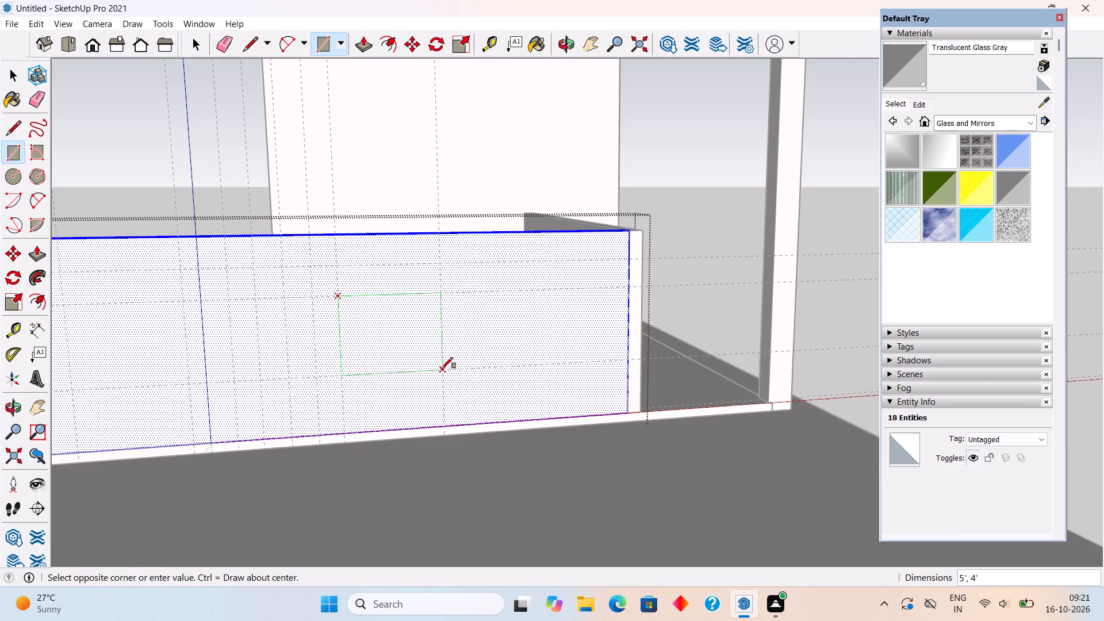
left_click(442, 369)
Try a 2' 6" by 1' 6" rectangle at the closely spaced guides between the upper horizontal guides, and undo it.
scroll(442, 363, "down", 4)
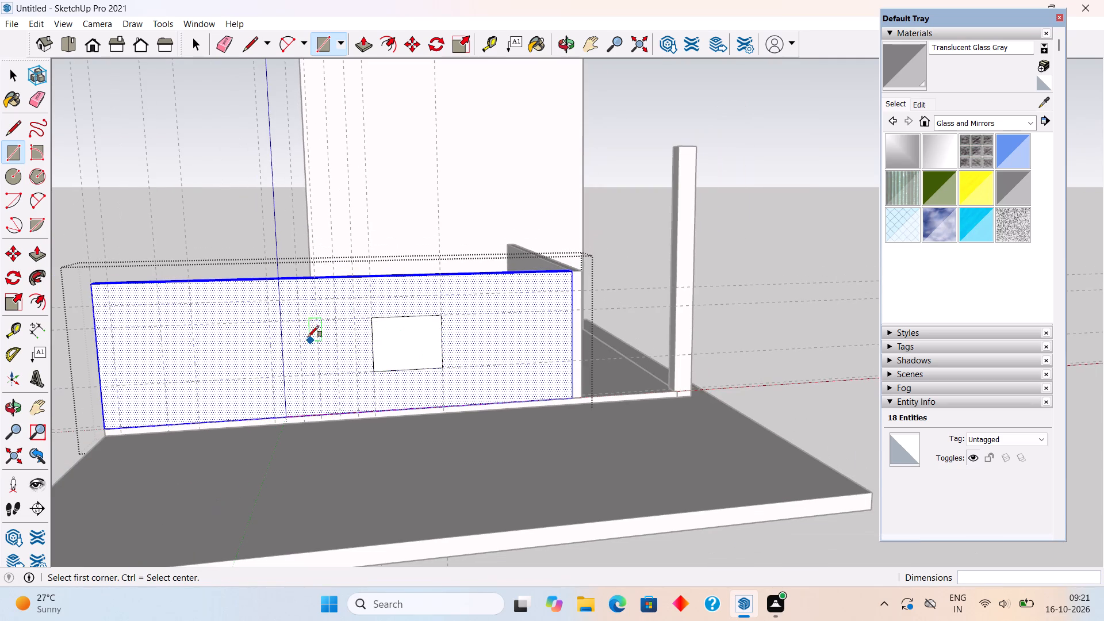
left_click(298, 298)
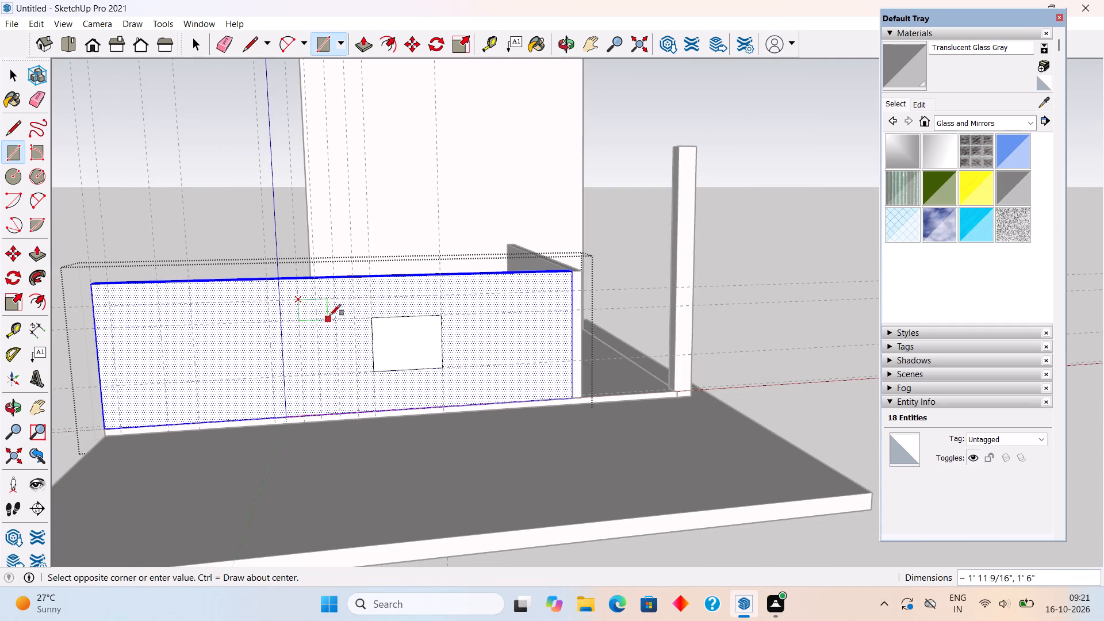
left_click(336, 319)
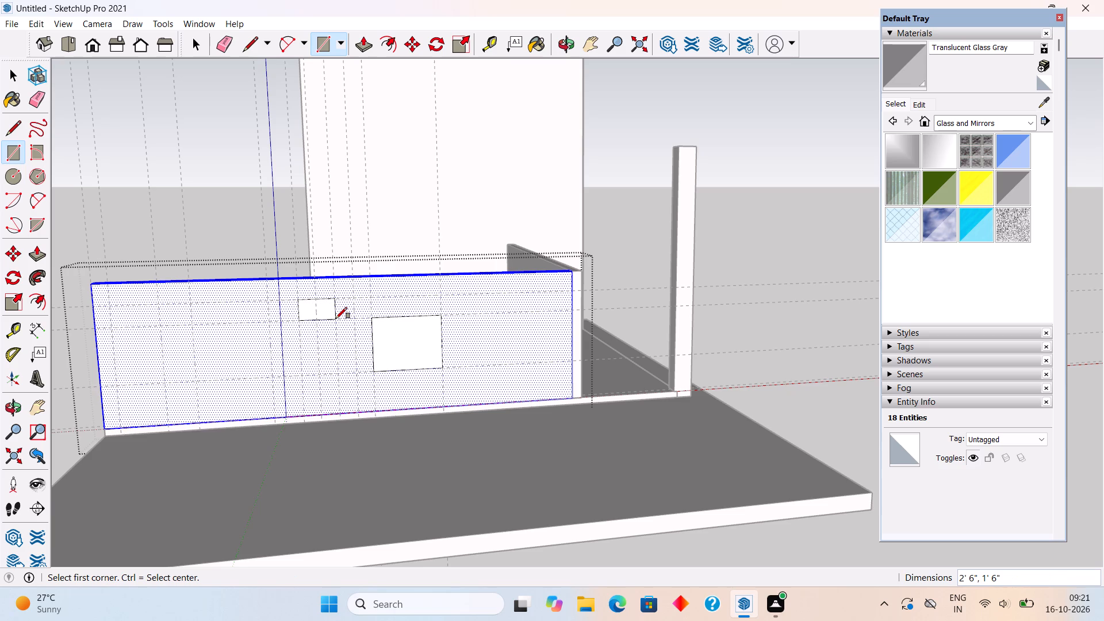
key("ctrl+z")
Draw a small opening rectangle about 2' 7" by 1' 6" between the two upper horizontal guides, centred on the middle closely spaced guide.
scroll(336, 308, "up", 3)
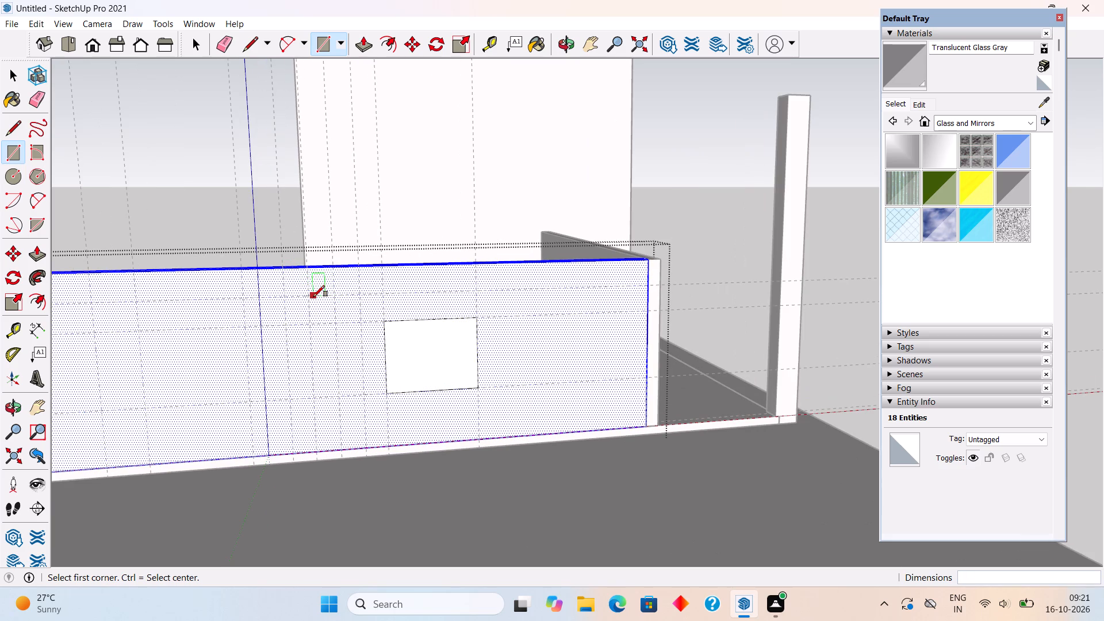
left_click(309, 298)
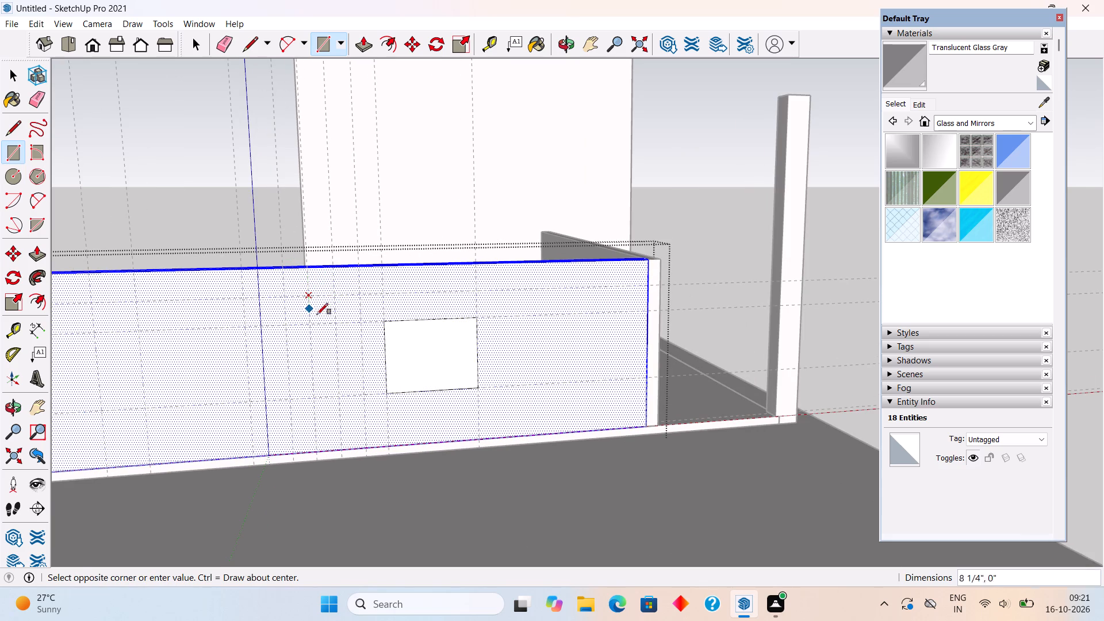
left_click(363, 323)
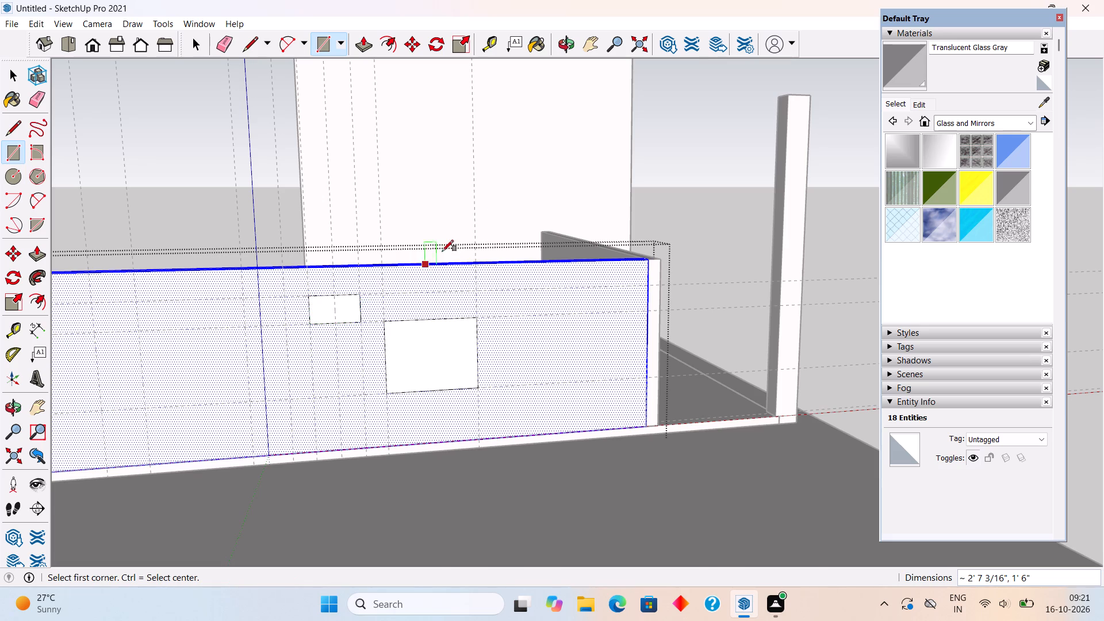
Toward the front wall's free end, draw a 5' by 4' window rectangle and a door rectangle 3' wide and about 6' 9" tall.
scroll(470, 231, "down", 4)
scroll(277, 292, "up", 5)
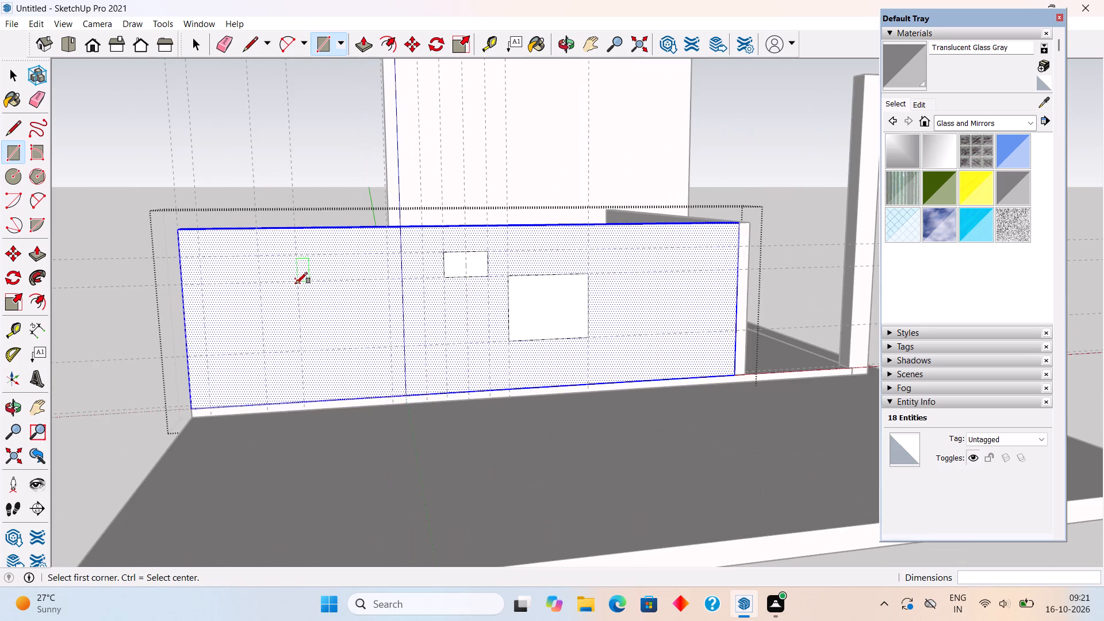
scroll(296, 283, "up", 3)
left_click(301, 283)
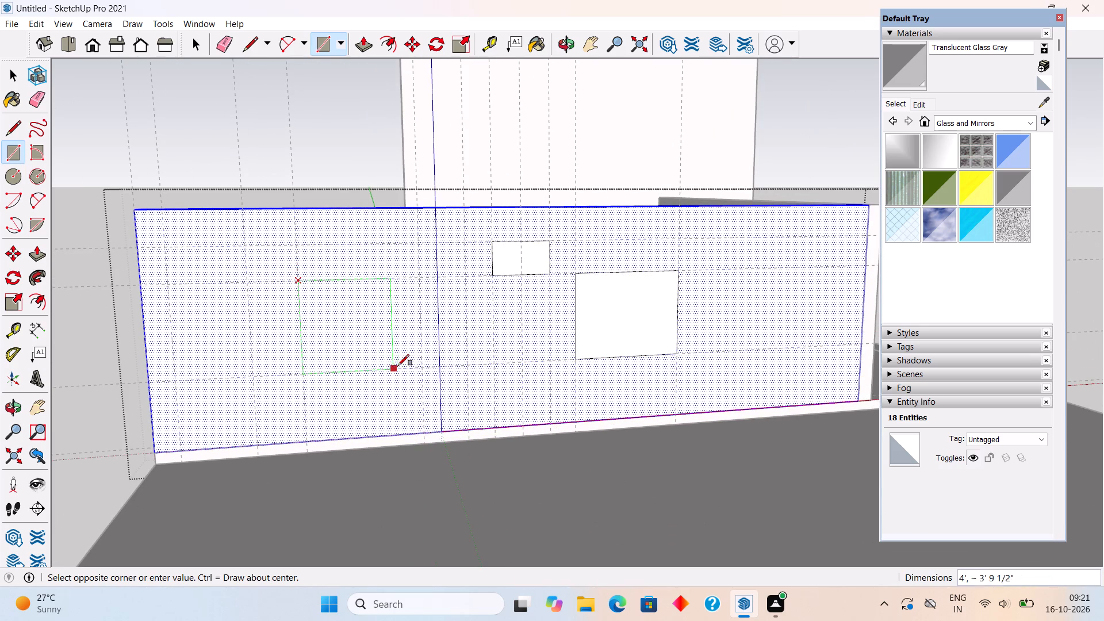
left_click(423, 364)
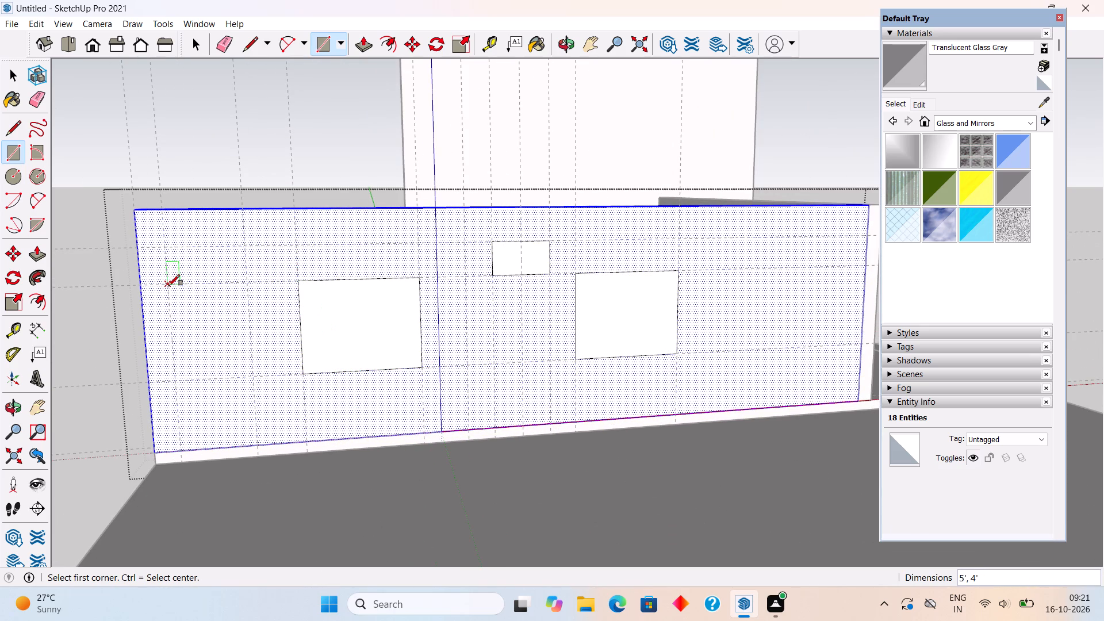
left_click(168, 286)
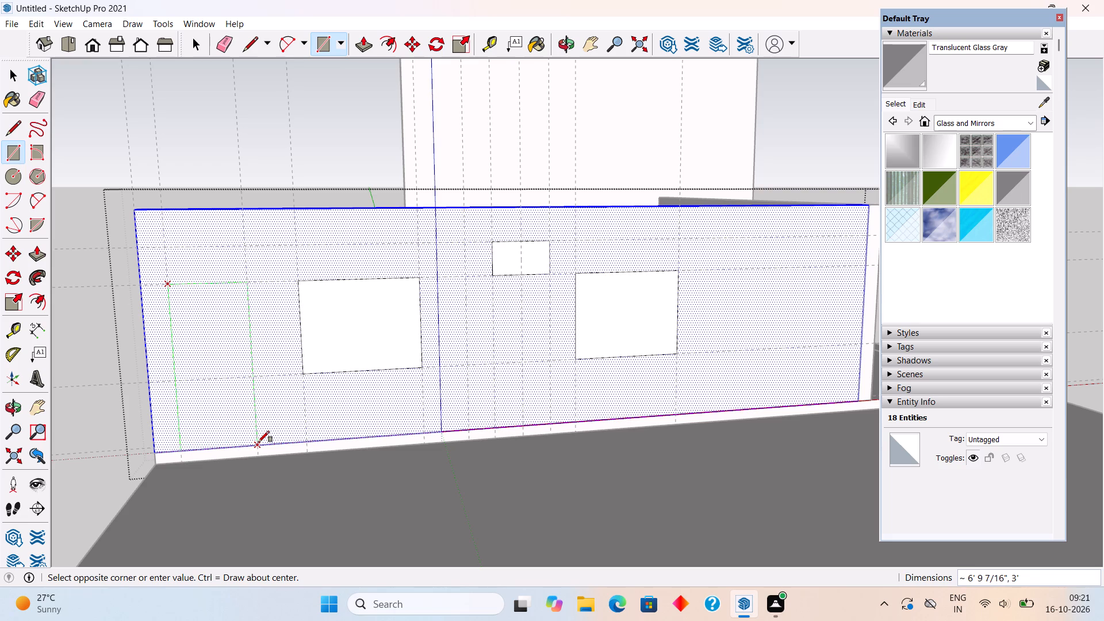
left_click(258, 442)
key("space")
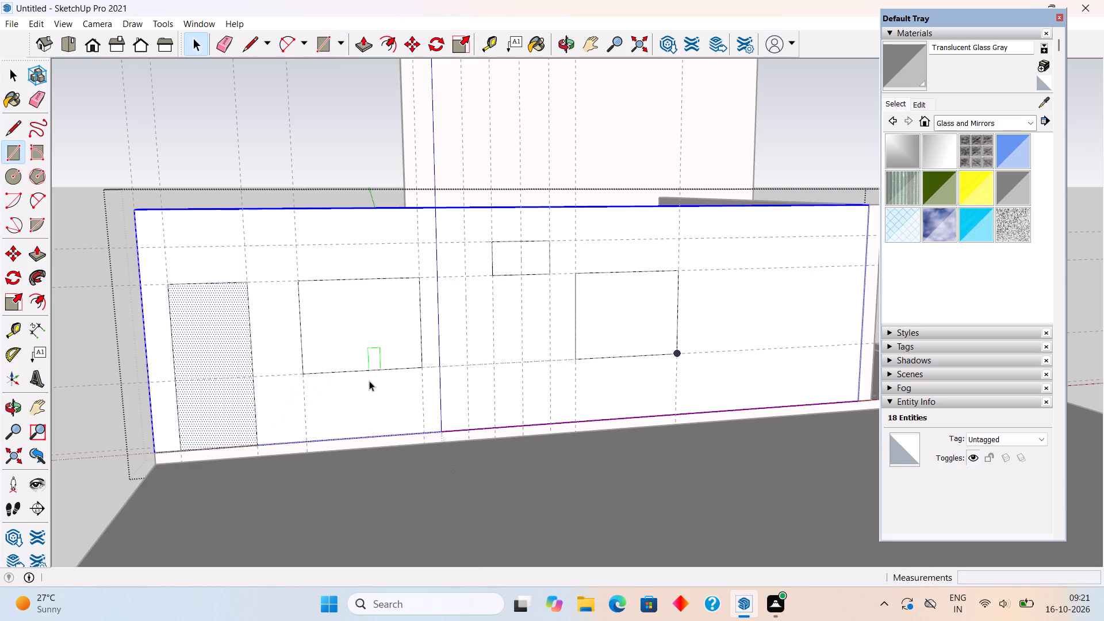
Push/Pull the door, both window and small upper rectangles through the front wall's thickness to cut the four openings.
key("p")
left_click_drag(231, 401, 231, 338)
double_click(326, 333)
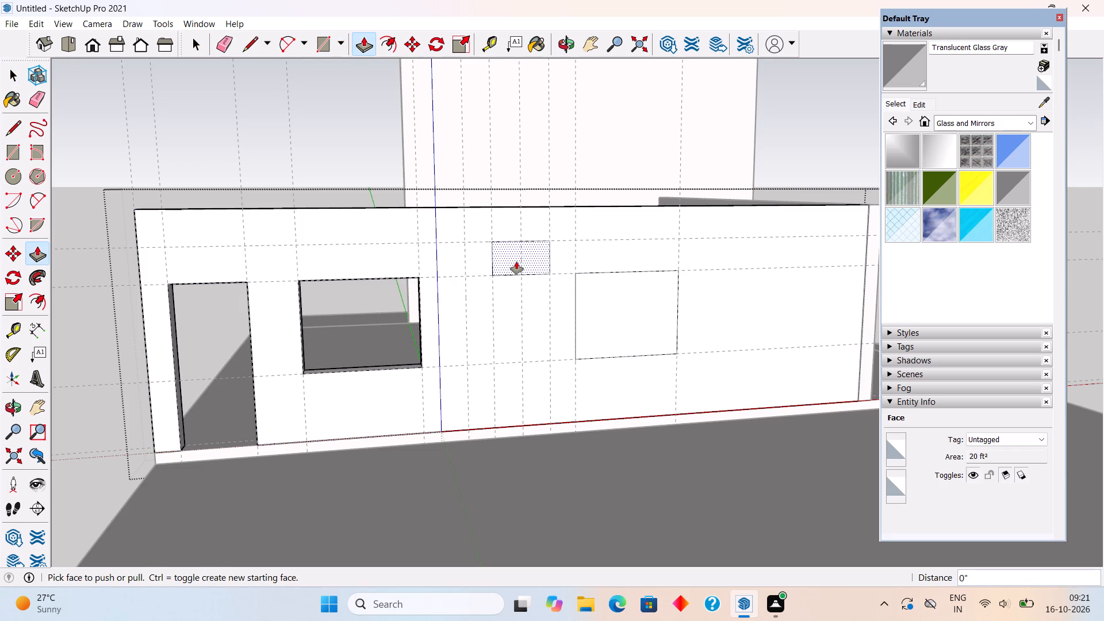
double_click(516, 262)
double_click(637, 344)
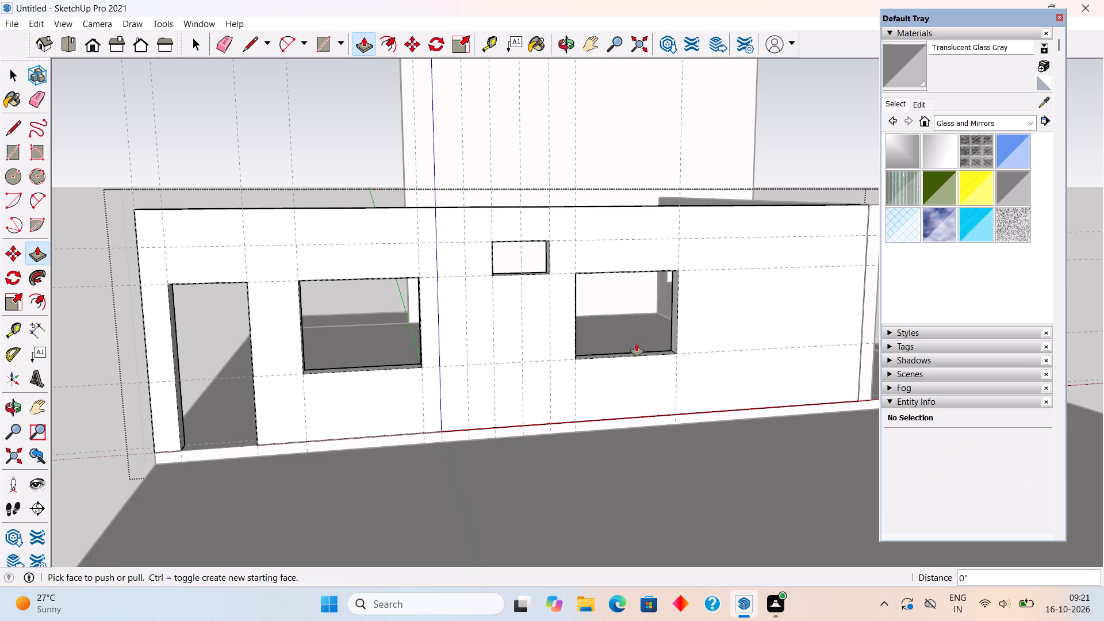
Finish the opening cuts and leave the front wall group's editing mode.
key("space")
scroll(637, 344, "down", 1)
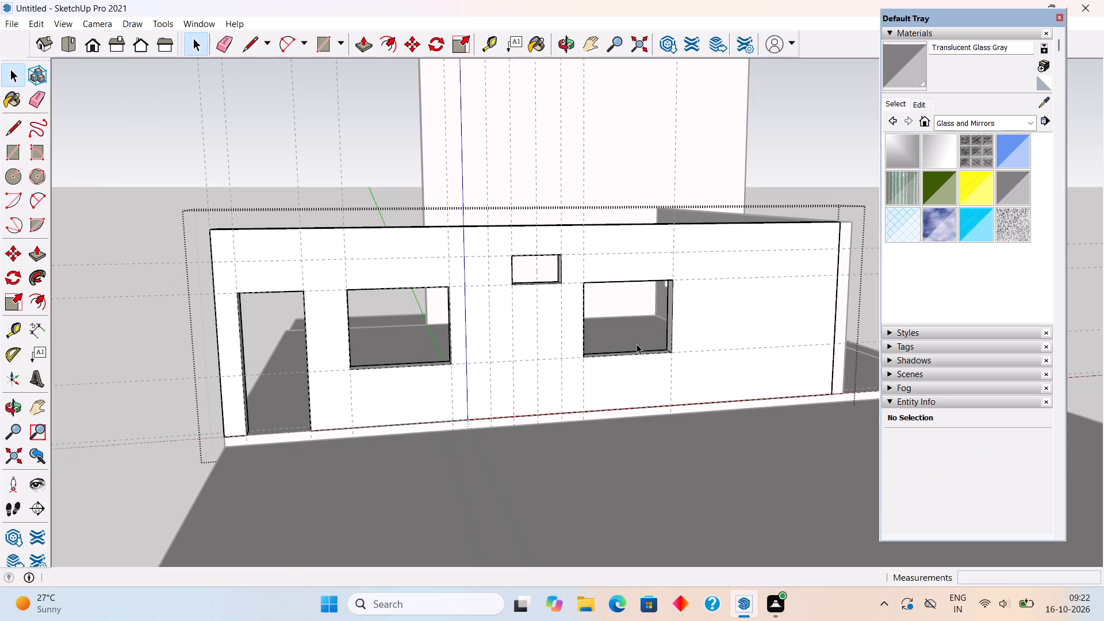
left_click(389, 171)
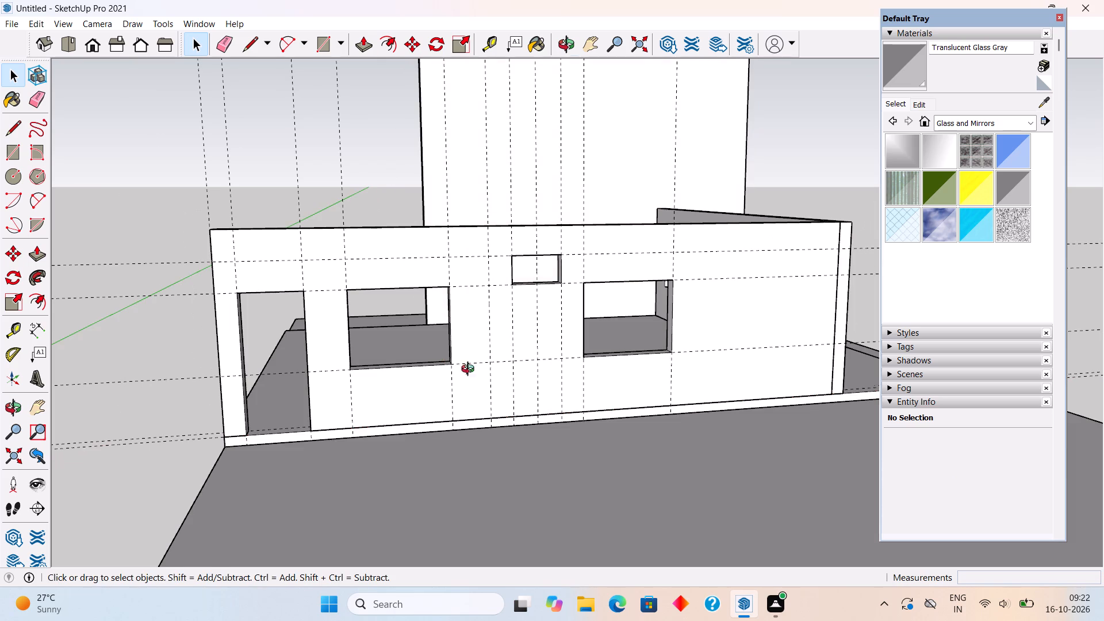
Draw a rectangle corner to corner filling the front wall's window opening farthest from the door.
middle_click_drag(470, 370, 394, 336)
scroll(394, 336, "up", 1)
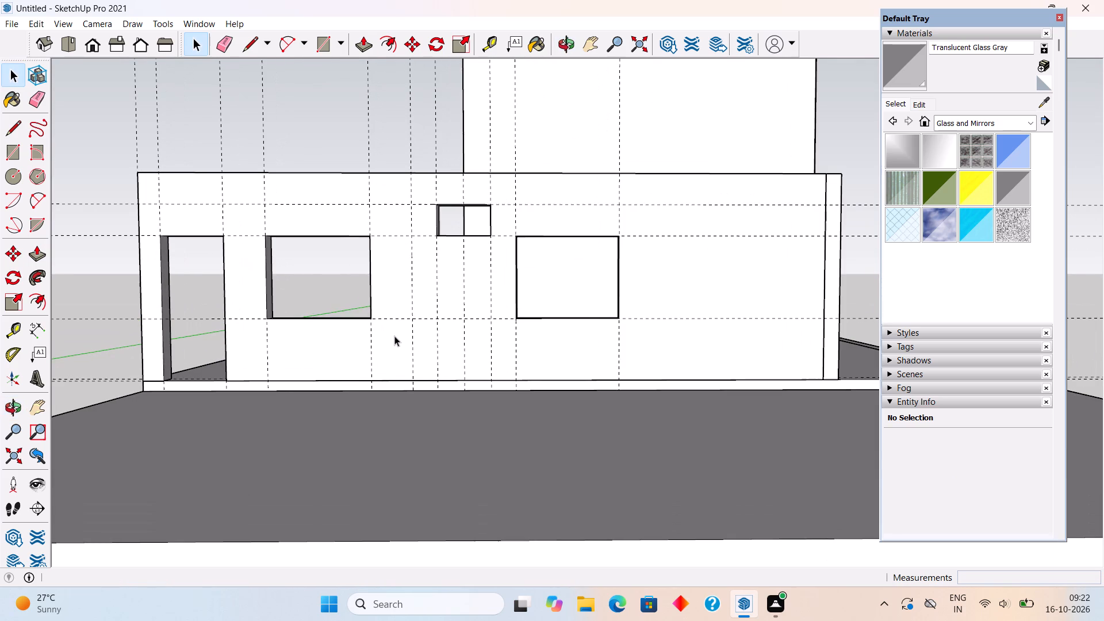
middle_click_drag(574, 336, 665, 374)
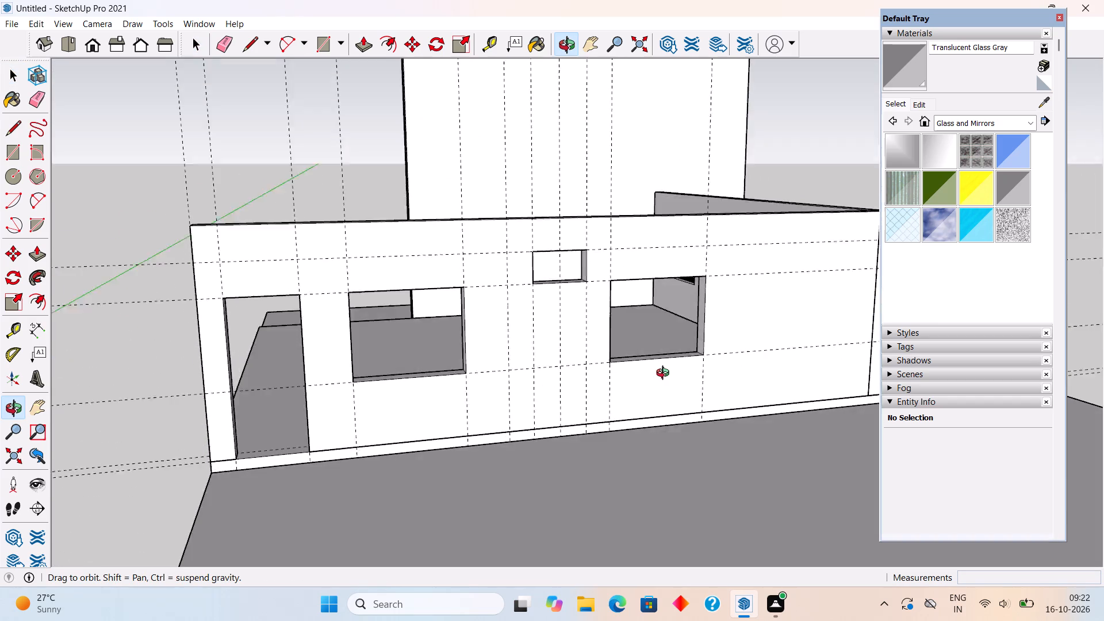
middle_click_drag(665, 374, 669, 361)
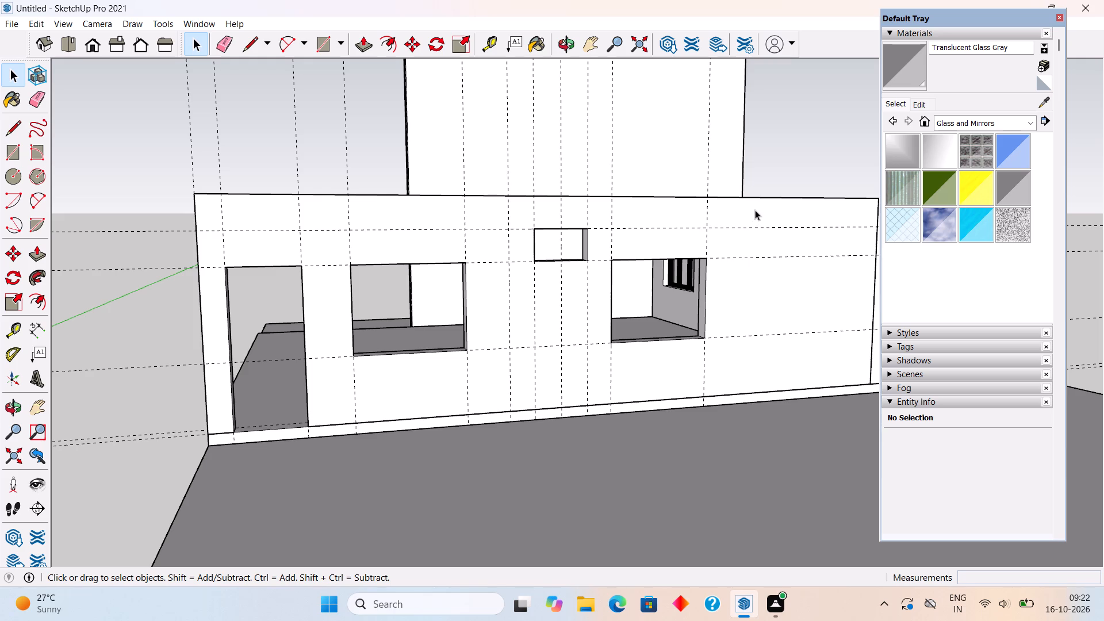
middle_click_drag(757, 220, 664, 224)
key("r")
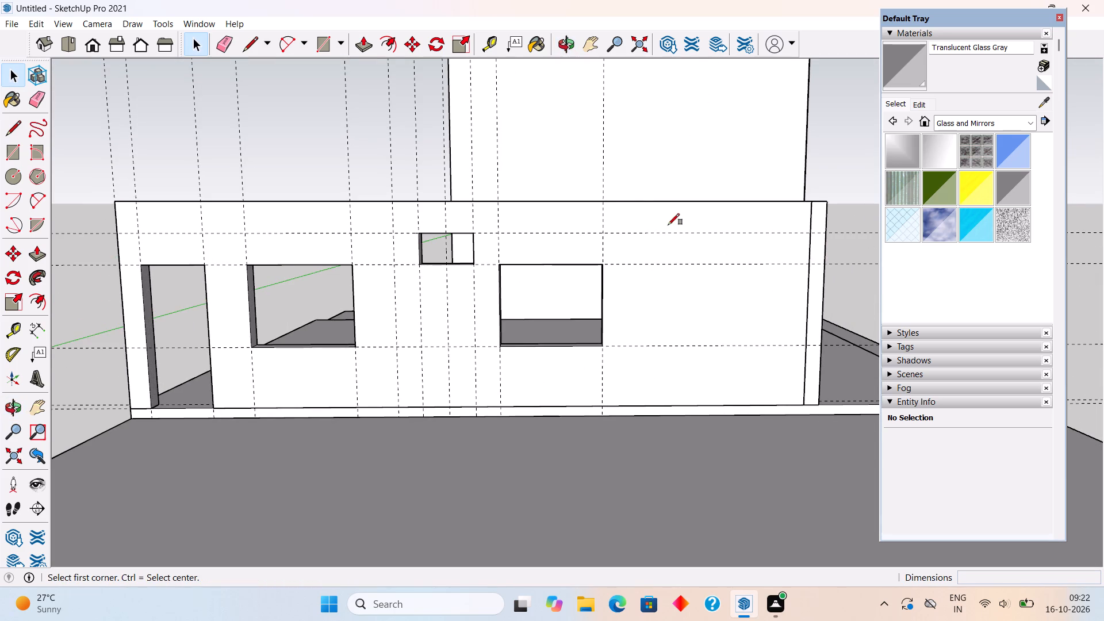
scroll(476, 253, "up", 4)
left_click(512, 269)
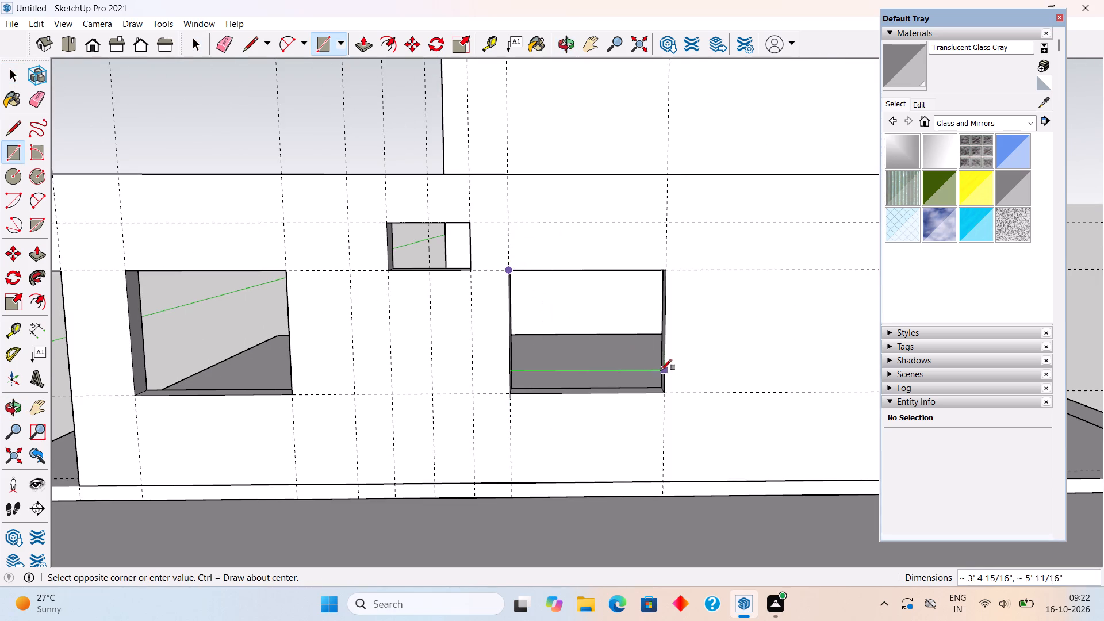
left_click(661, 389)
Offset the new window rectangle's outline 4" inward to form the frame border.
key("f")
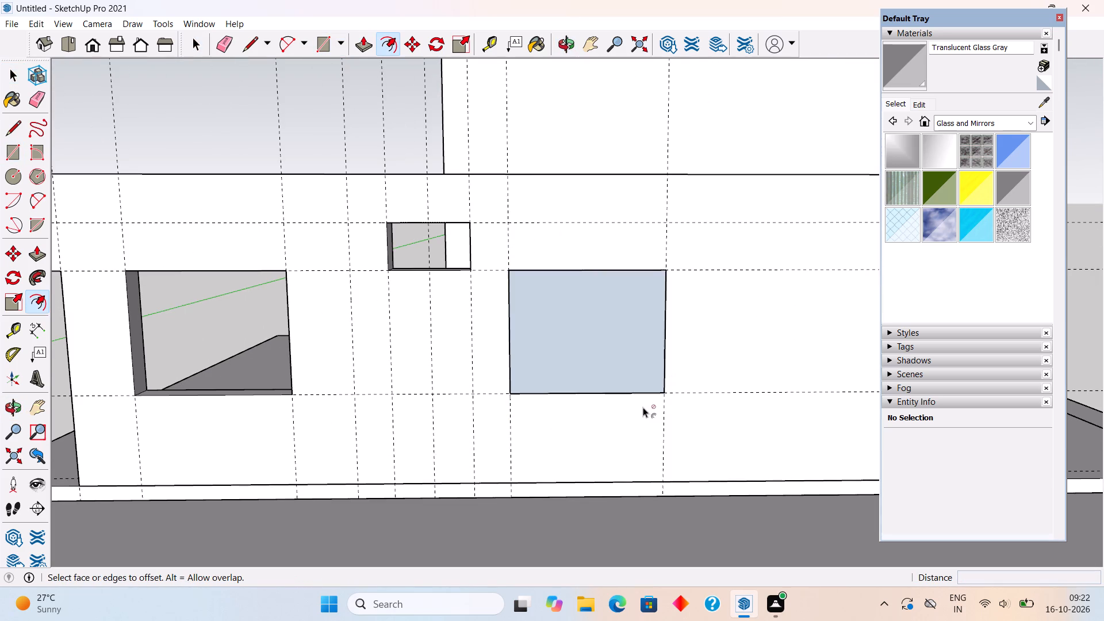
left_click(617, 387)
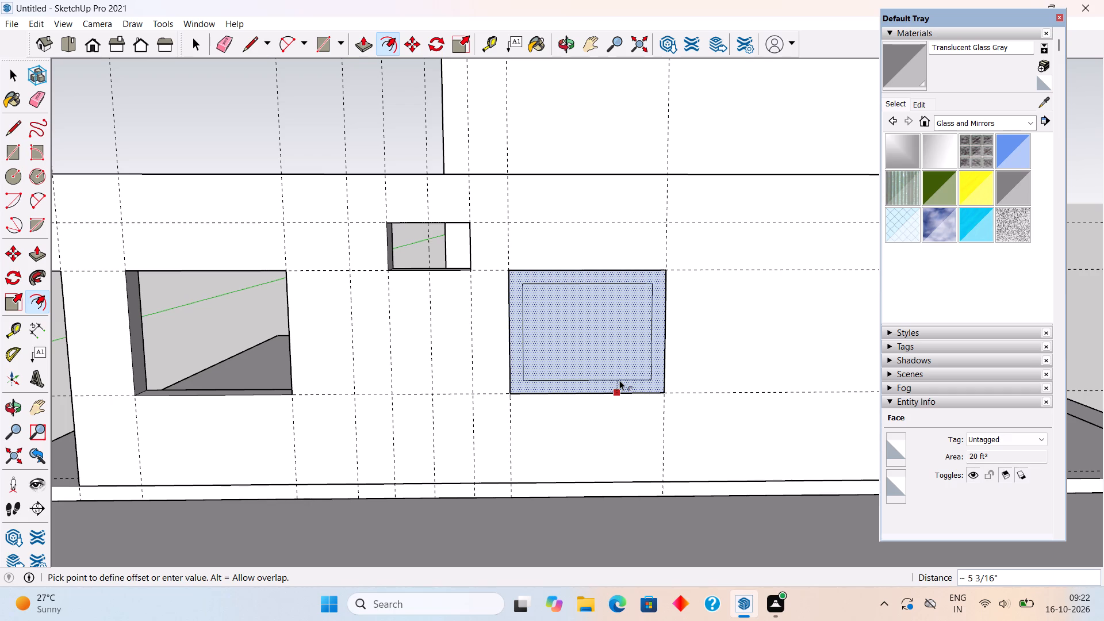
type("4\"")
key("Return")
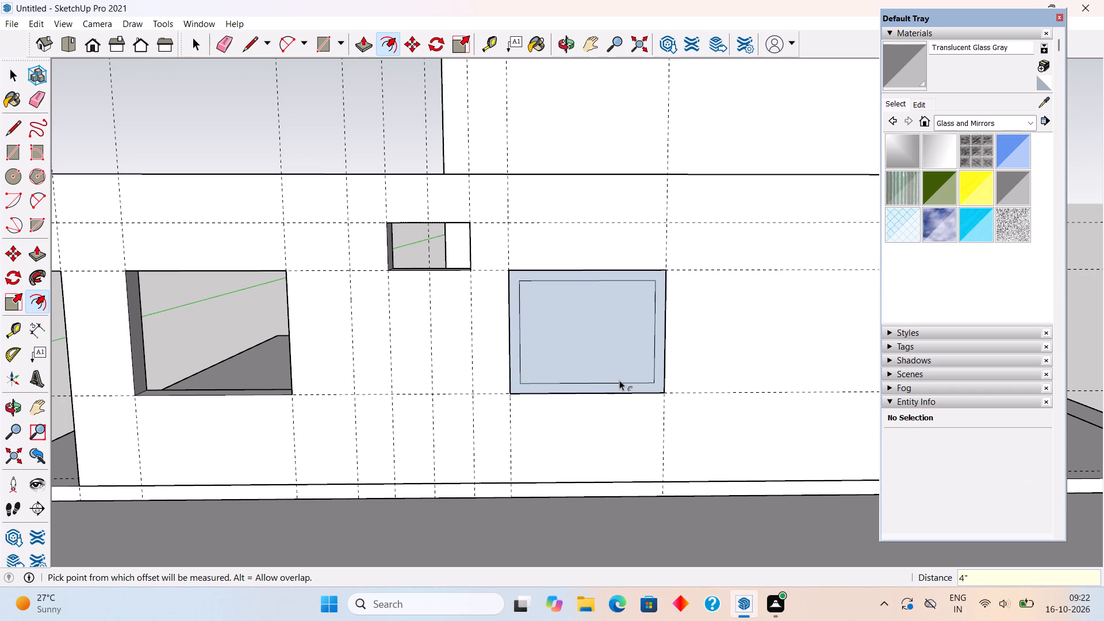
key("space")
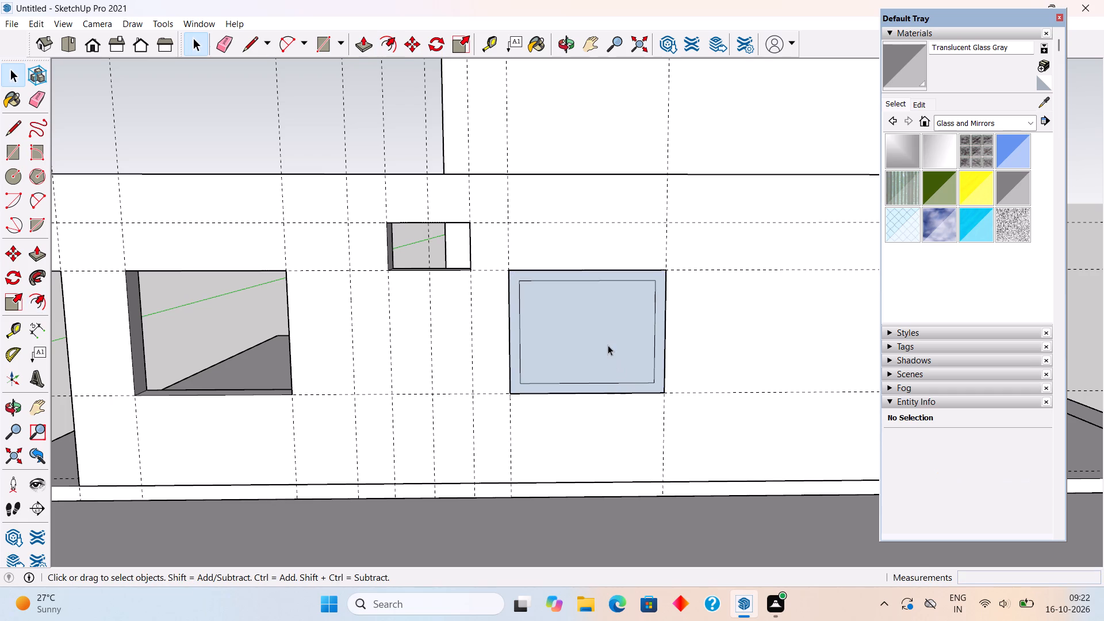
Place a vertical guide through the inner pane's midpoint, 2' 2" from its side edge, and a second guide 2" beyond it.
left_click(608, 345)
key("t")
scroll(572, 354, "up", 3)
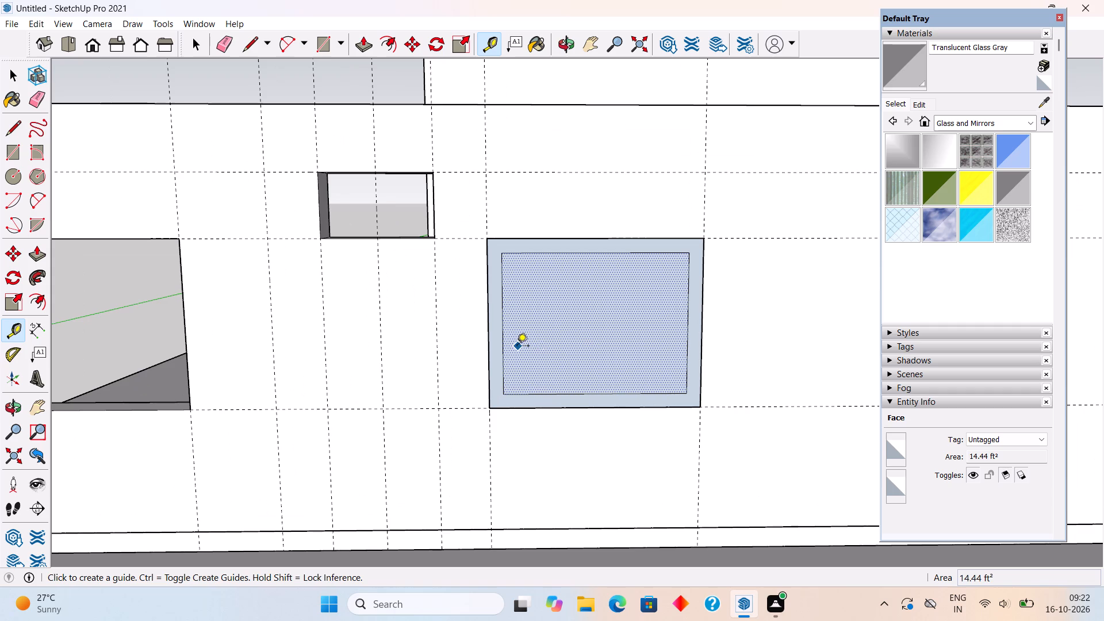
left_click(504, 354)
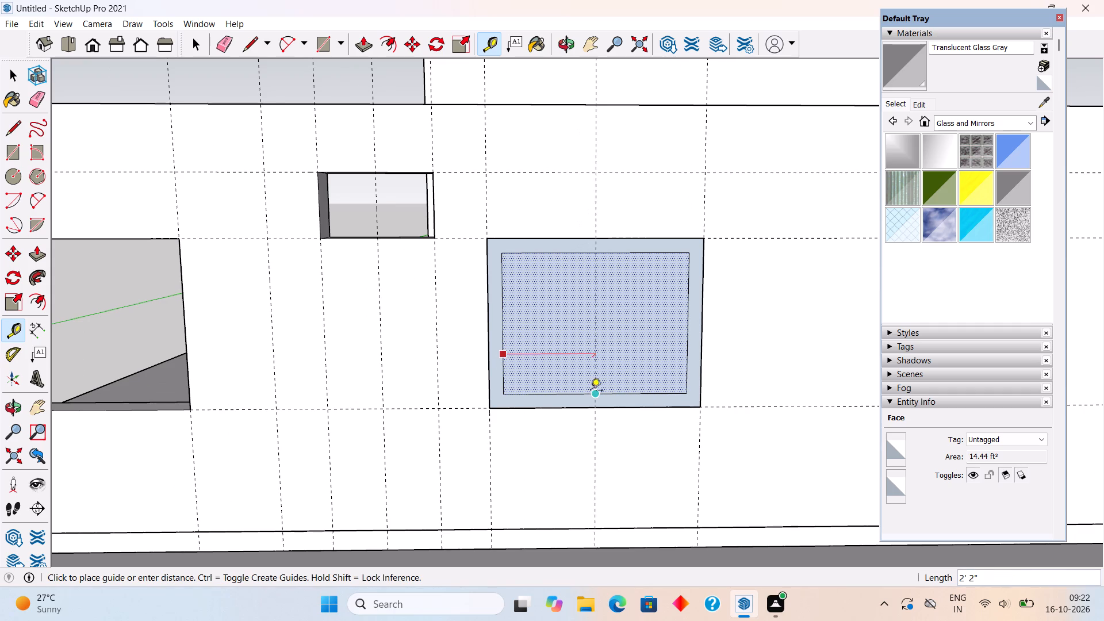
left_click(597, 395)
left_click(597, 363)
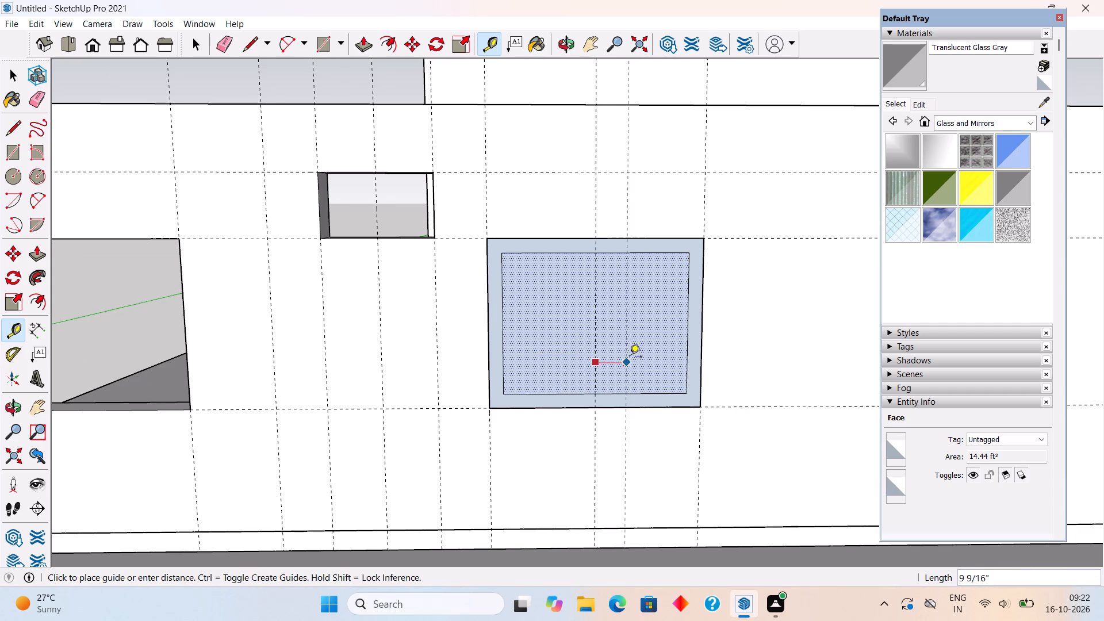
type("2\"")
key("Return")
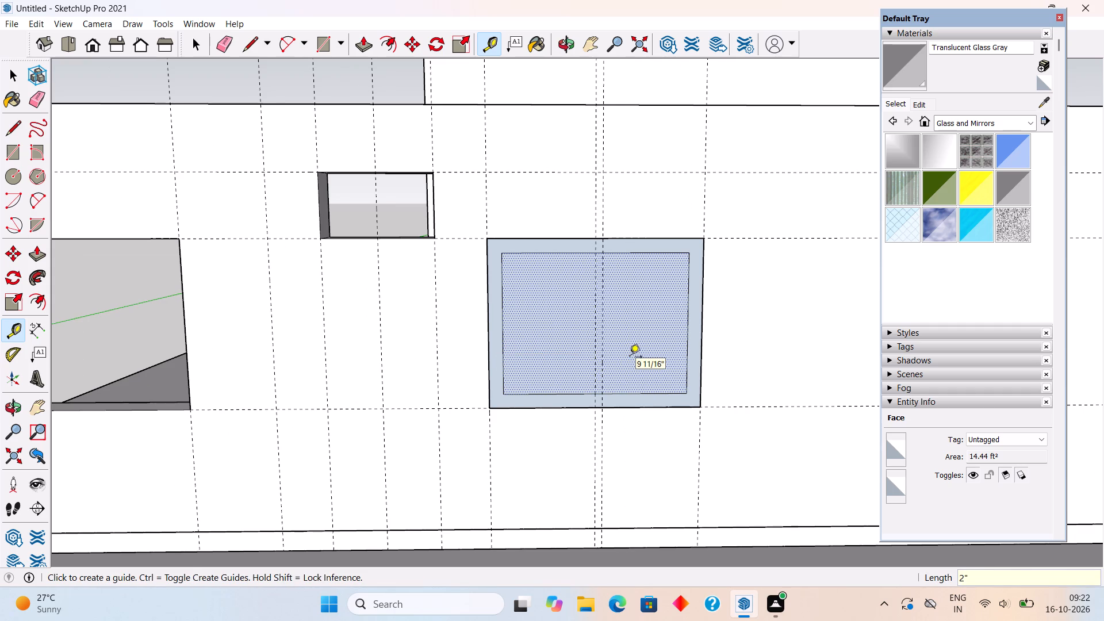
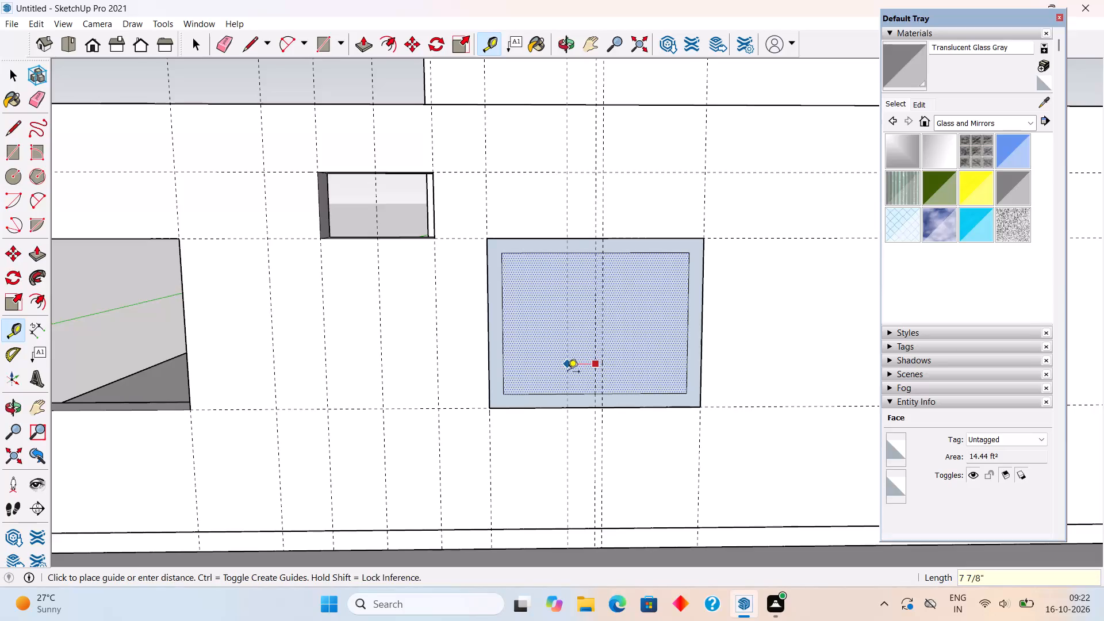
Place a third vertical guide 2" from the pane's midpoint guide, on the side opposite the existing 2" guide.
type("2\"")
key("Return")
Draw two vertical lines, each 3' 4" long, along the outer guides across the inner pane to outline the central mullion.
key("l")
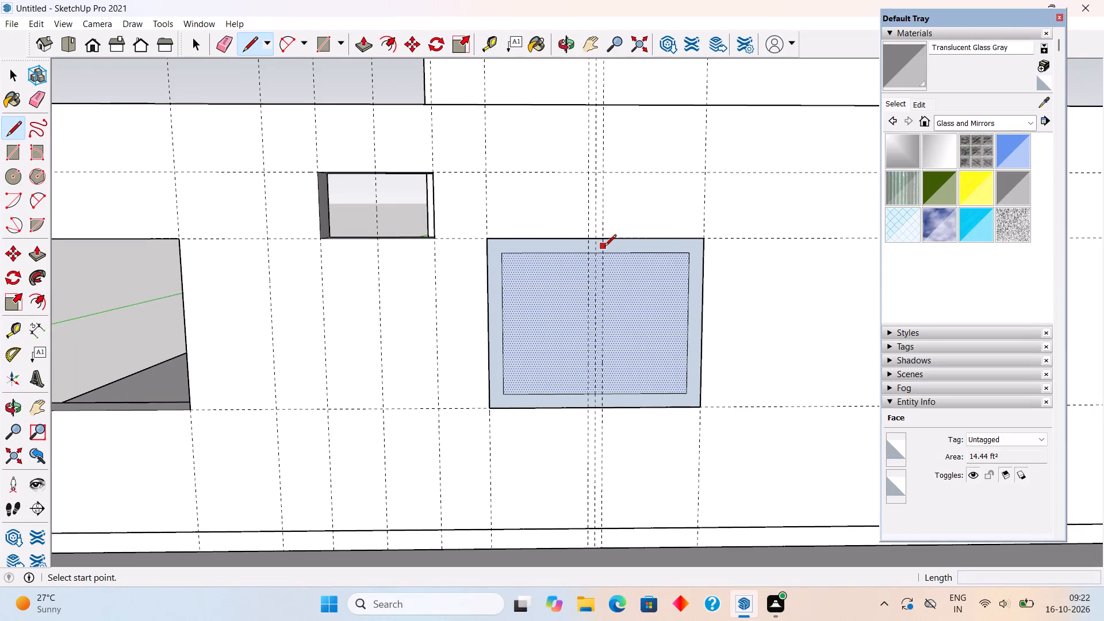
left_click(604, 250)
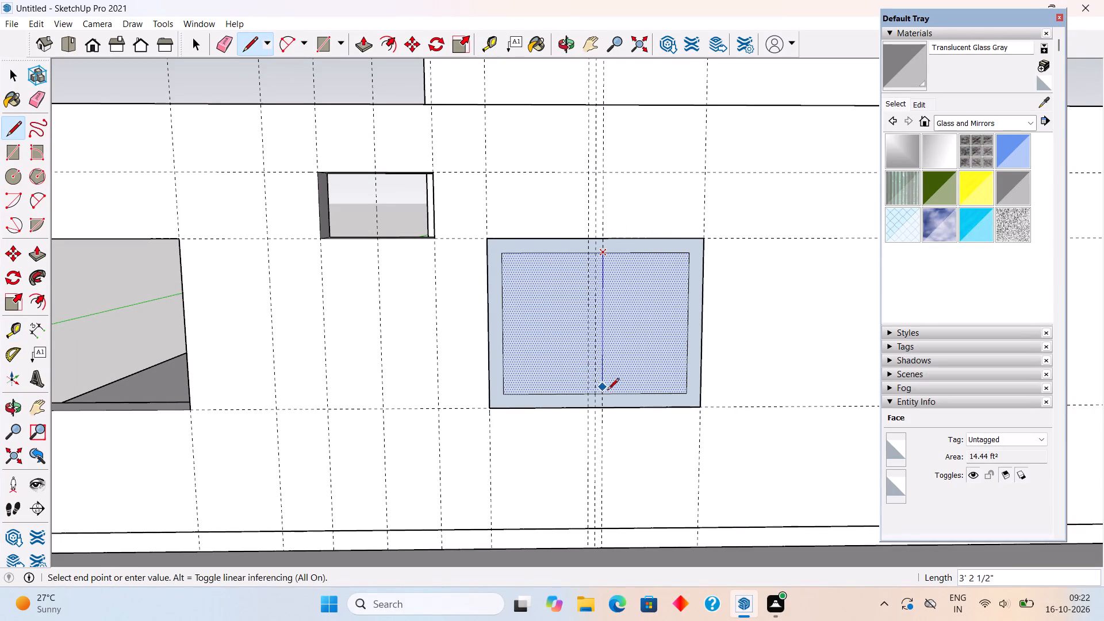
left_click(602, 396)
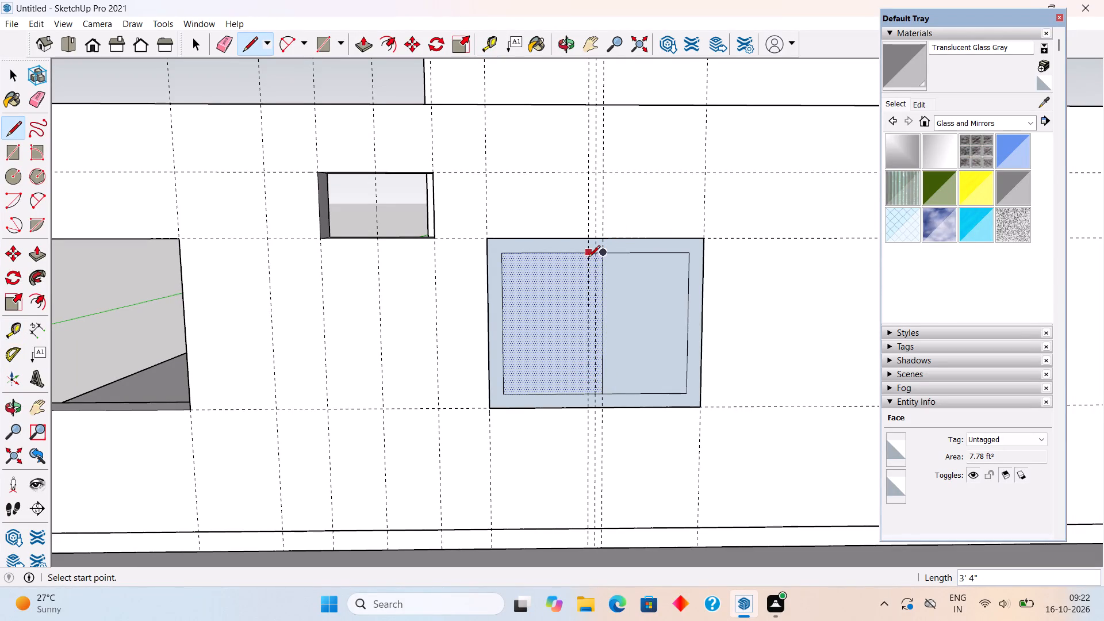
left_click(589, 256)
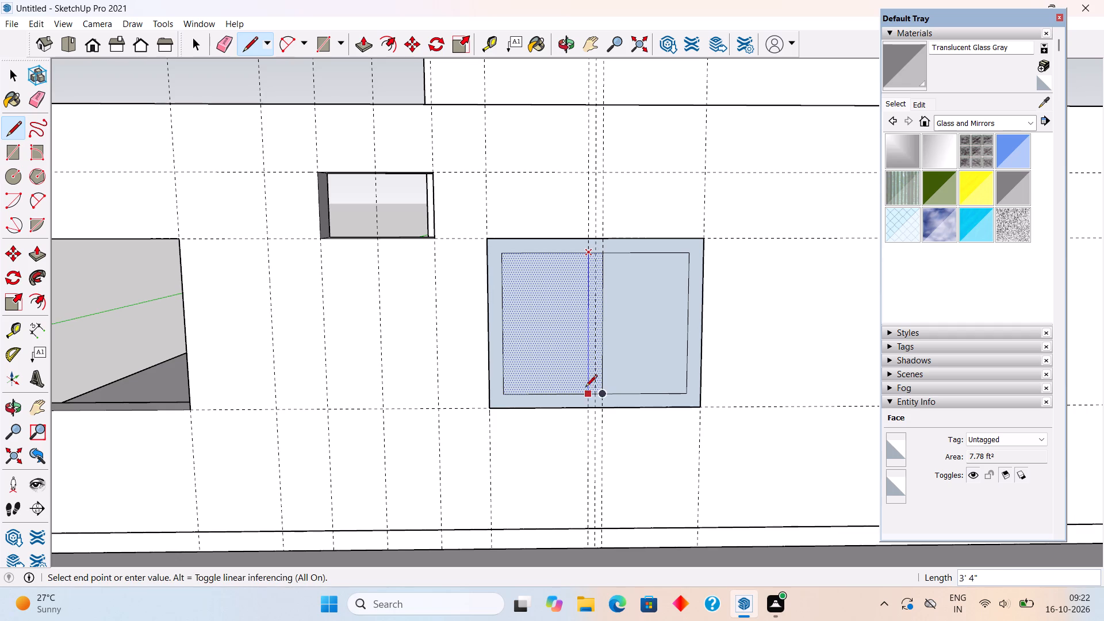
left_click(585, 396)
key("space")
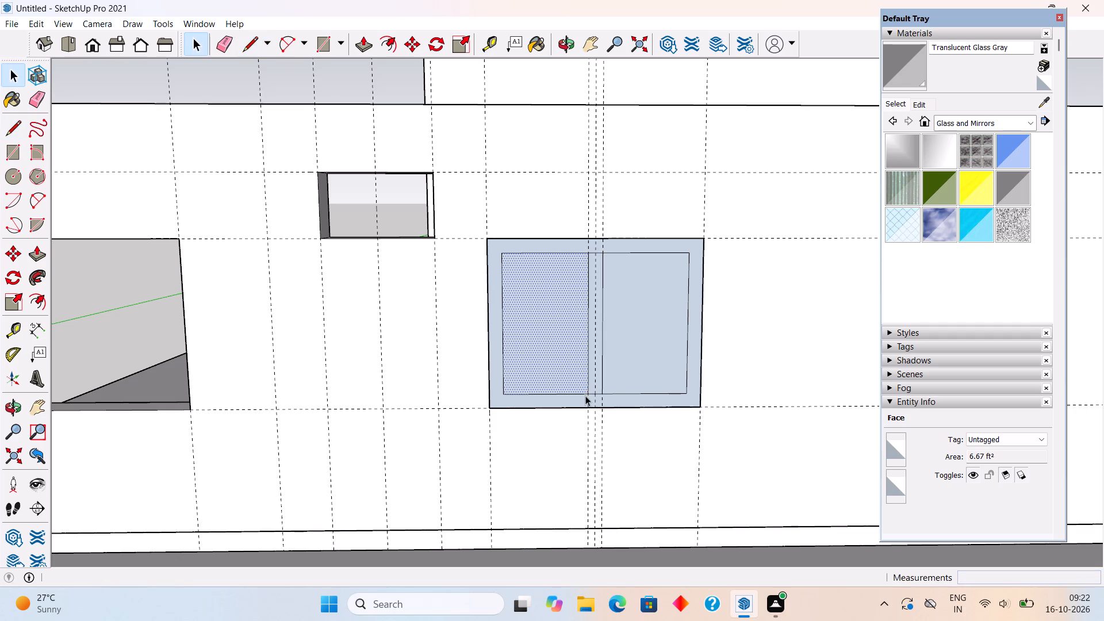
Erase the short edge segments at the mullion's top and bottom so it joins the surrounding frame border.
key("e")
scroll(610, 383, "up", 6)
scroll(568, 404, "up", 4)
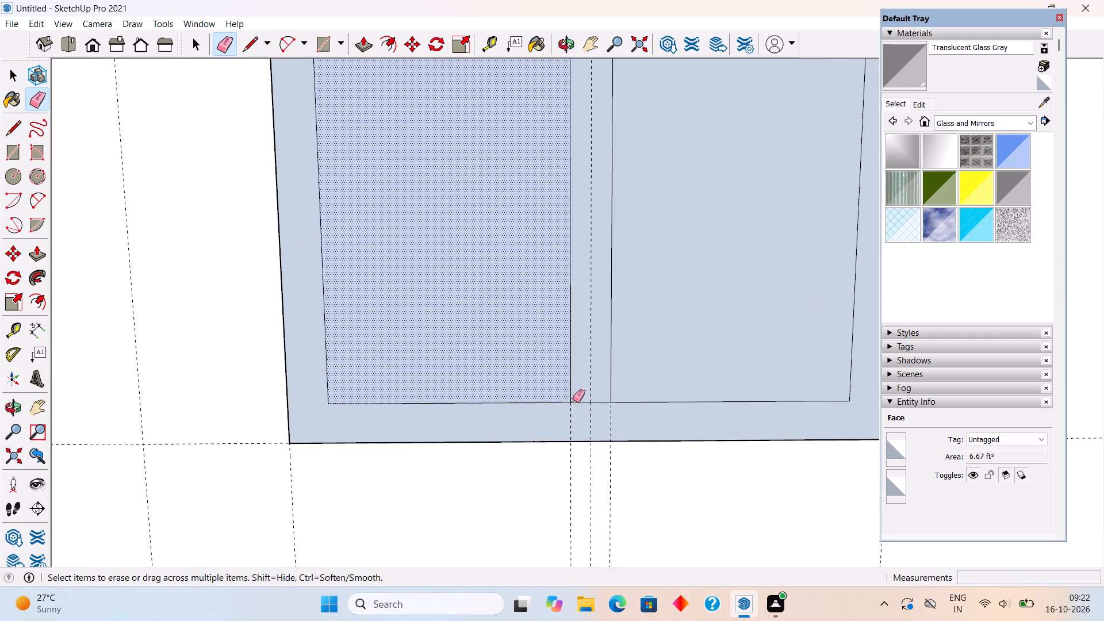
left_click(578, 402)
scroll(578, 402, "down", 4)
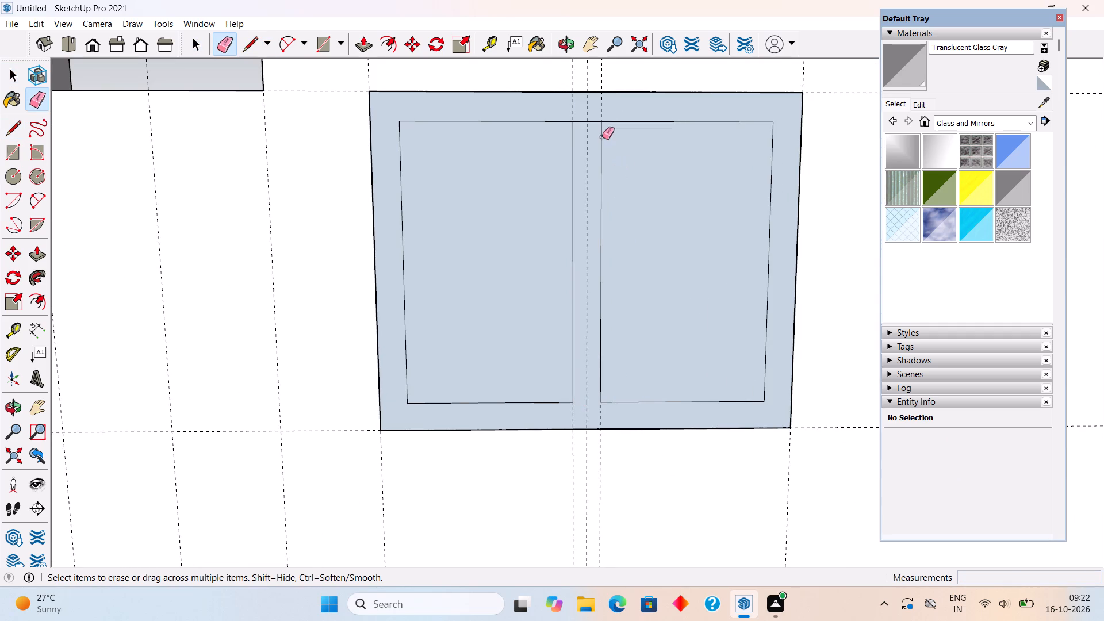
left_click(589, 121)
Delete the two pane faces on either side of the mullion, leaving only the frame face.
key("space")
left_click(654, 175)
key("Delete")
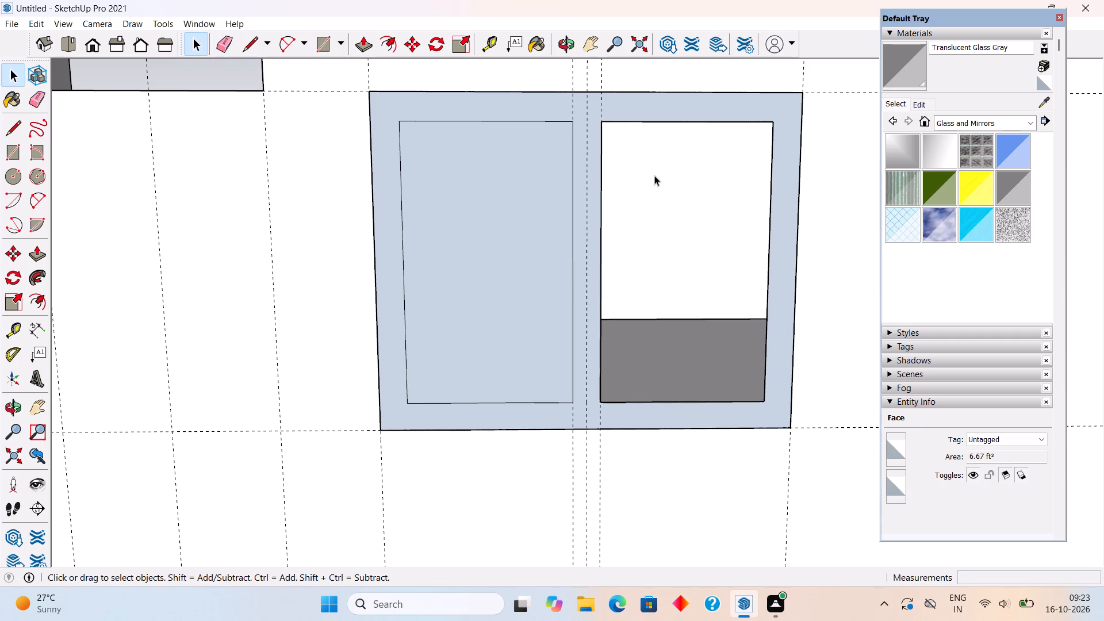
left_click(544, 257)
key("Delete")
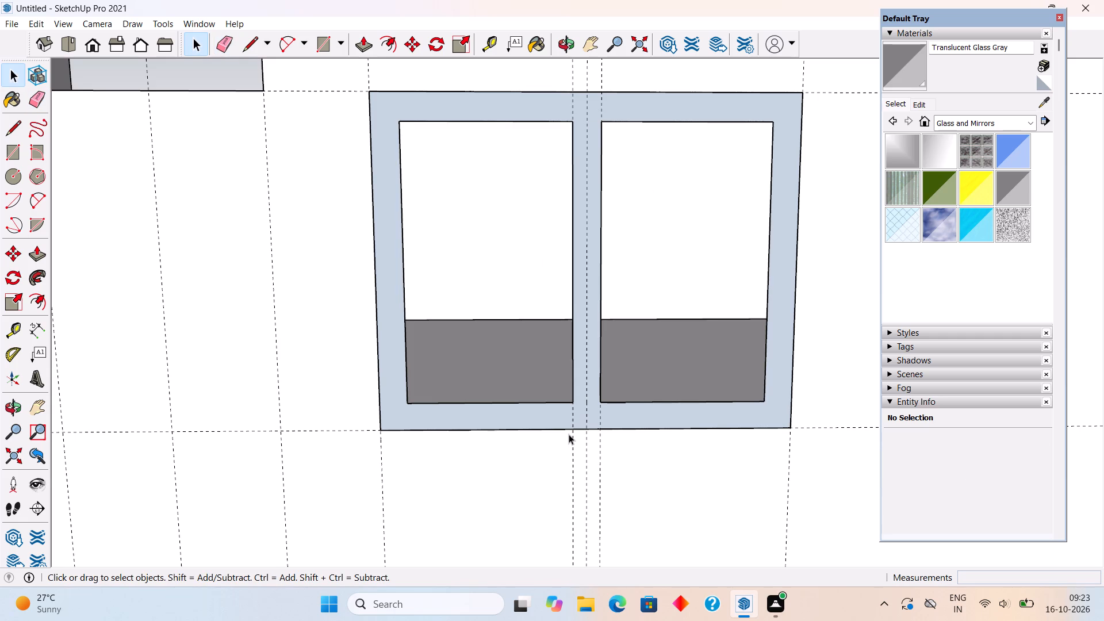
Push/Pull the window frame face outward by 3".
key("p")
left_click(554, 421)
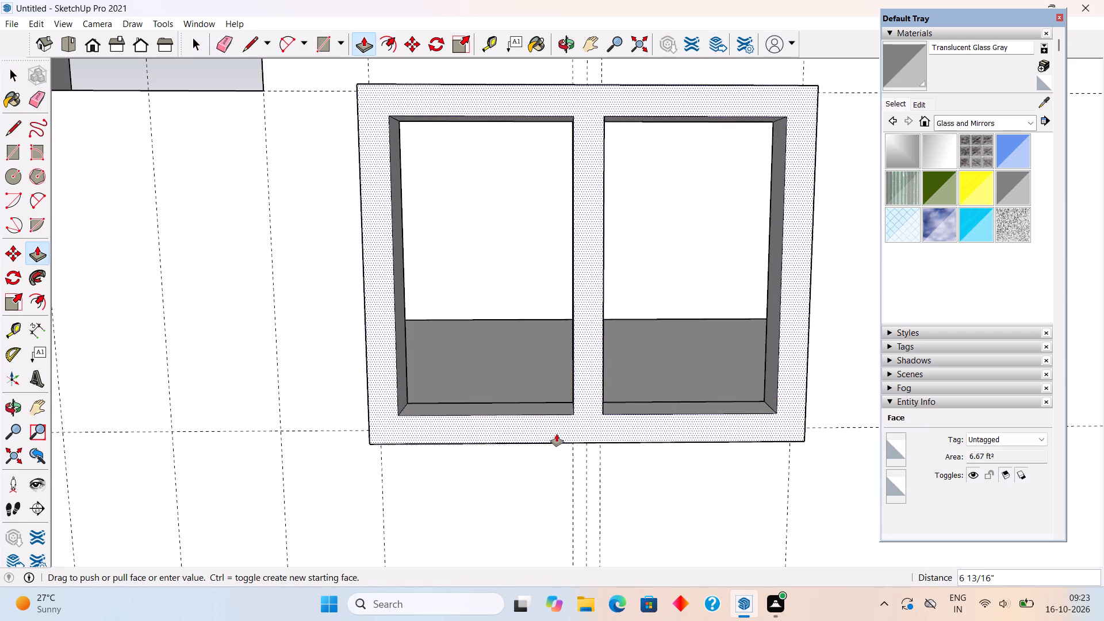
type("3\"")
key("Return")
key("space")
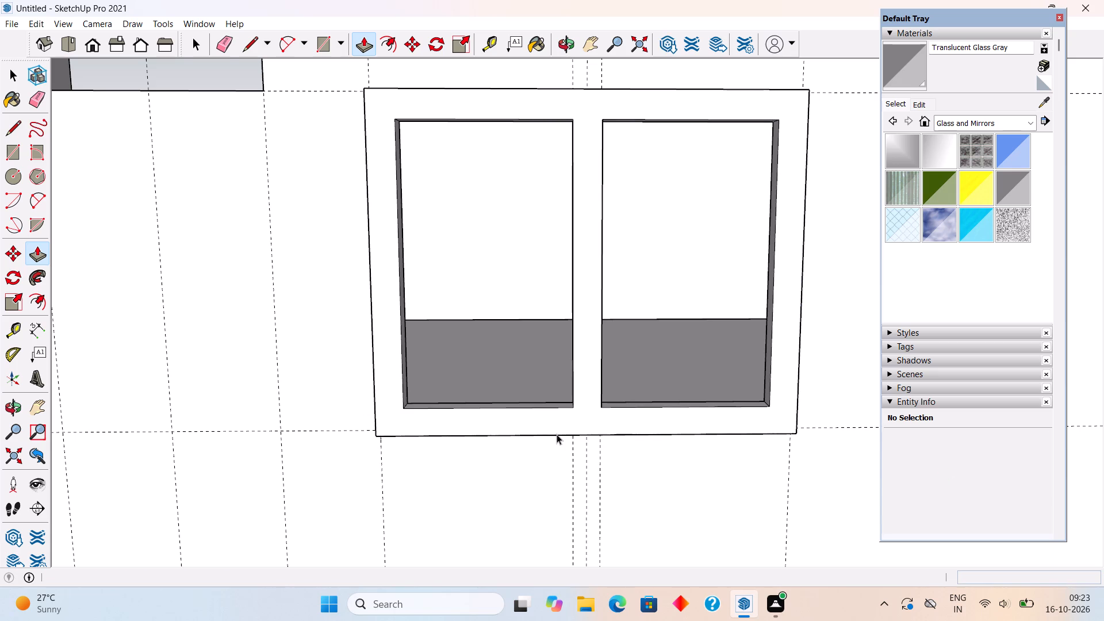
Select all of the extruded window frame's geometry and make it a group.
middle_click_drag(543, 400, 618, 362)
scroll(618, 362, "down", 5)
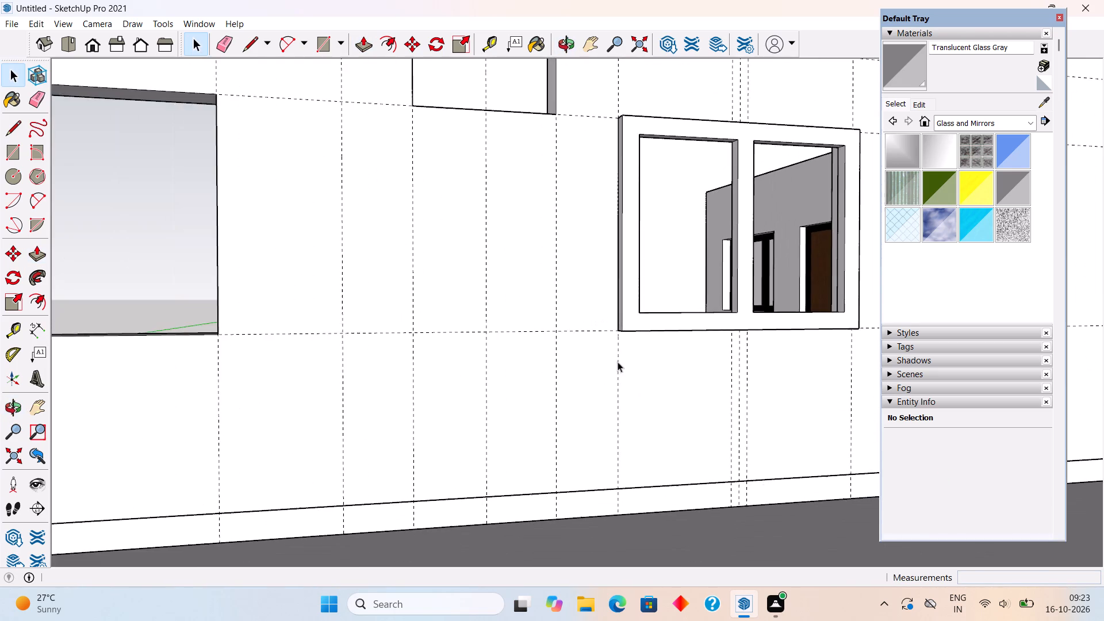
middle_click_drag(602, 310, 600, 504)
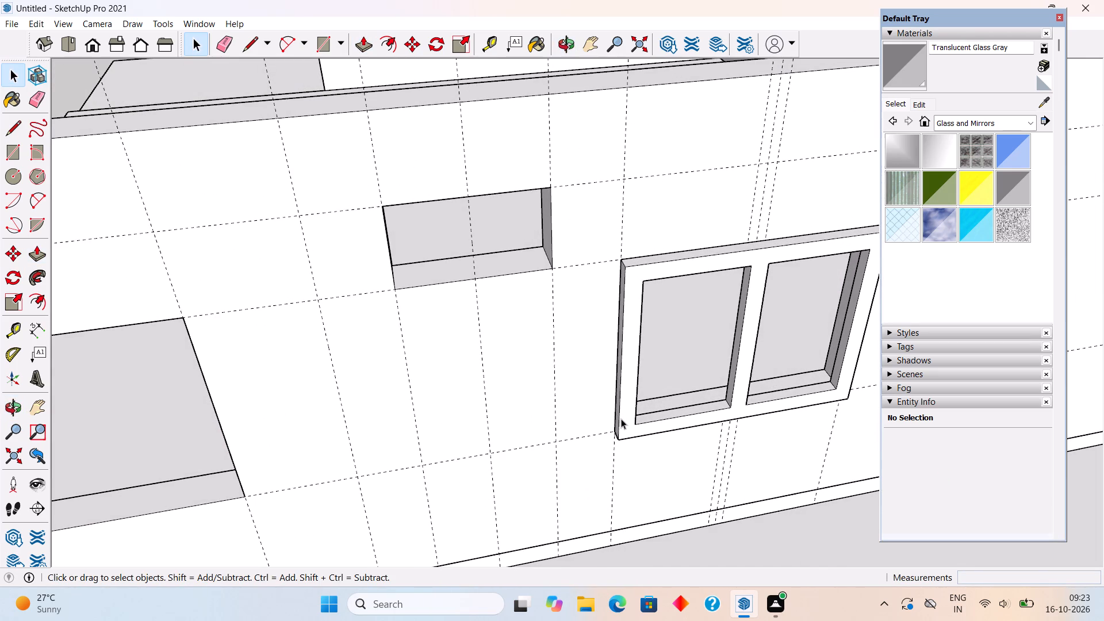
triple_click(621, 419)
right_click(623, 419)
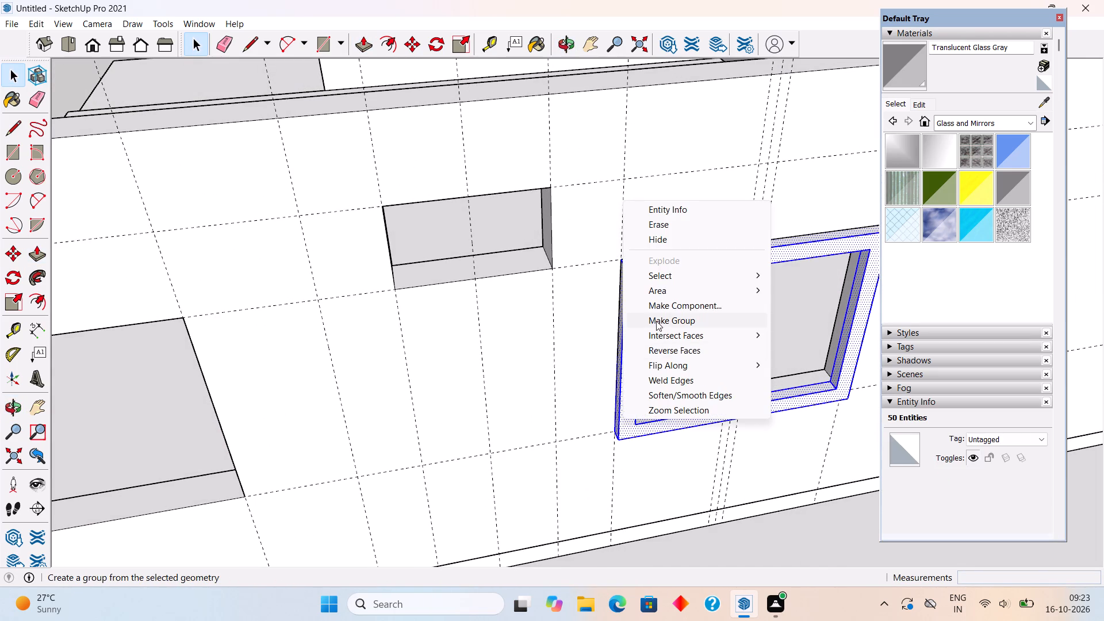
left_click(657, 319)
Move the frame group back into its opening, from its front bottom corner to its rear one, flush with the wall face.
middle_click_drag(584, 306, 401, 242)
scroll(386, 254, "down", 3)
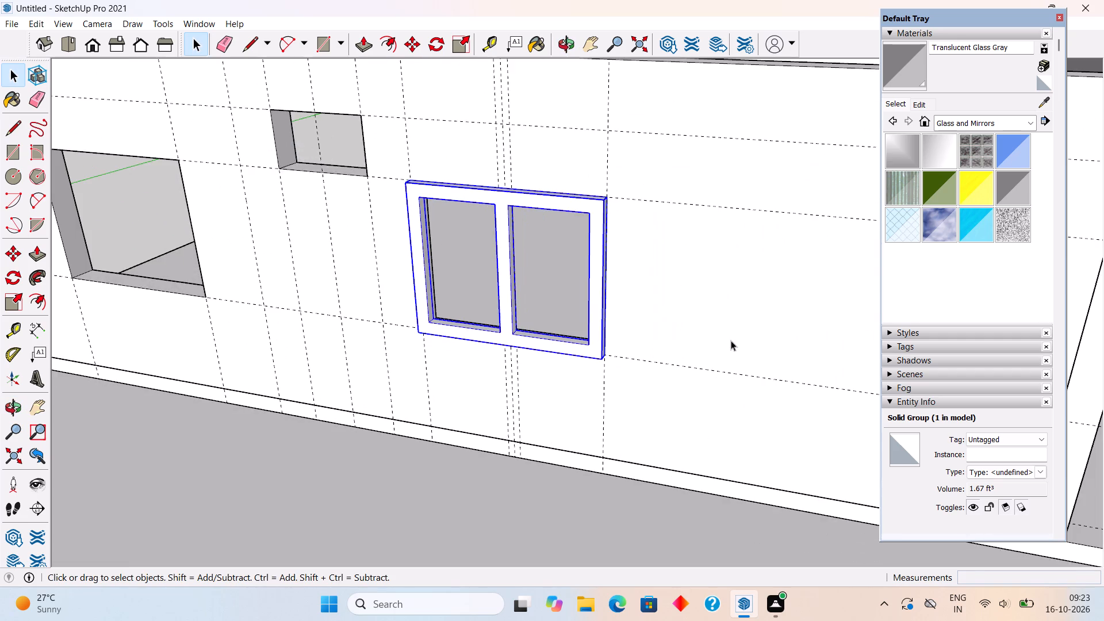
scroll(731, 341, "up", 3)
scroll(580, 342, "up", 3)
key("m")
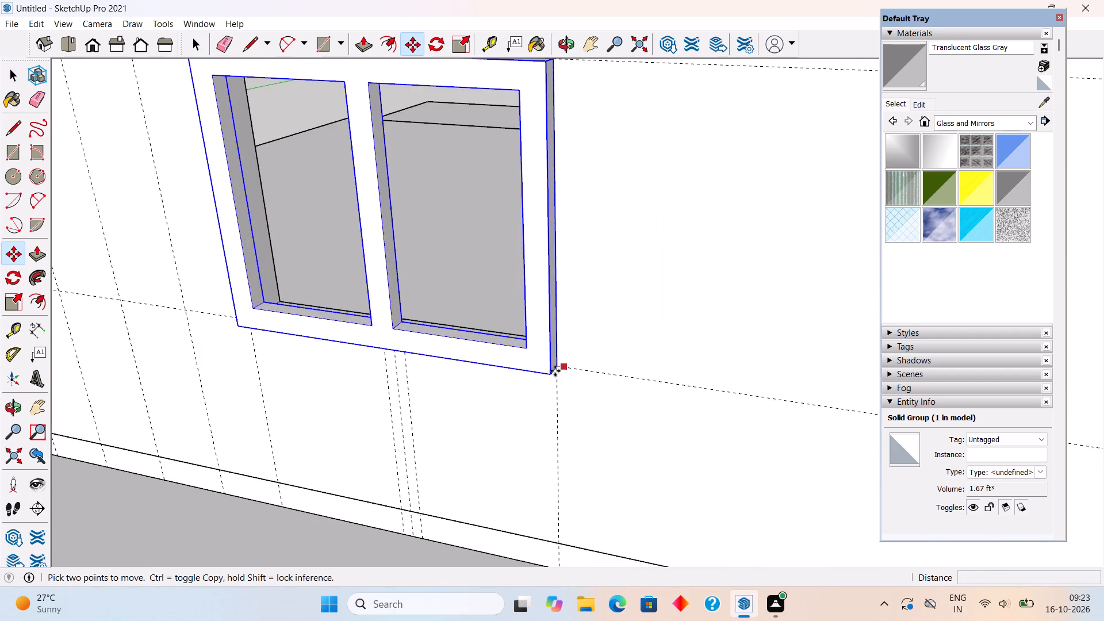
left_click(549, 377)
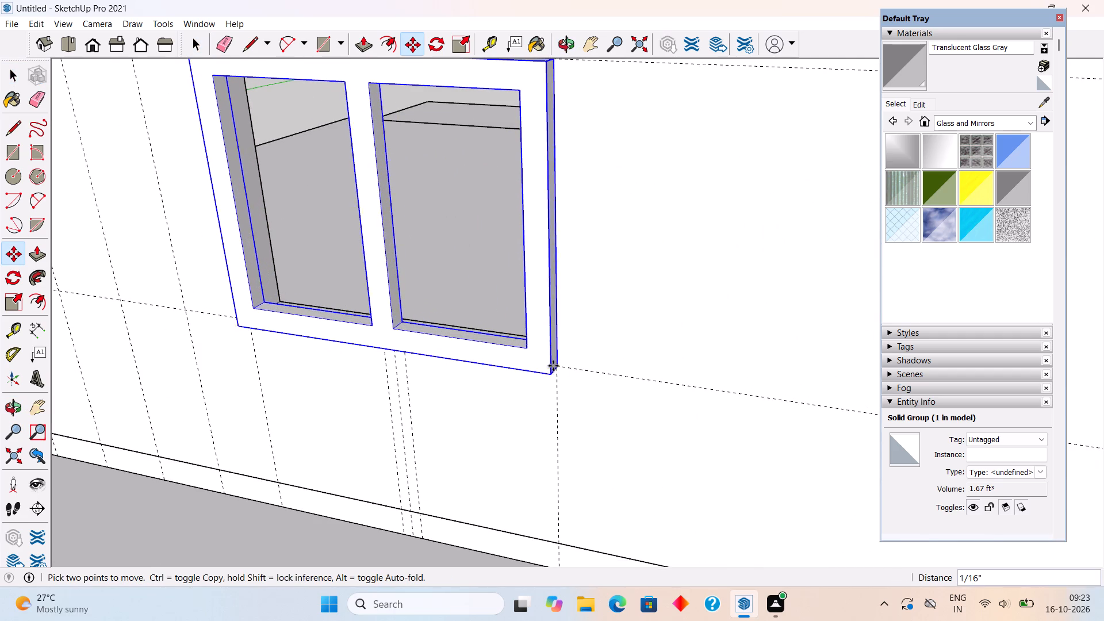
left_click(554, 363)
scroll(554, 363, "down", 3)
scroll(554, 363, "up", 1)
scroll(554, 363, "down", 7)
middle_click_drag(599, 375, 658, 375)
scroll(658, 375, "down", 2)
key("space")
left_click(594, 347)
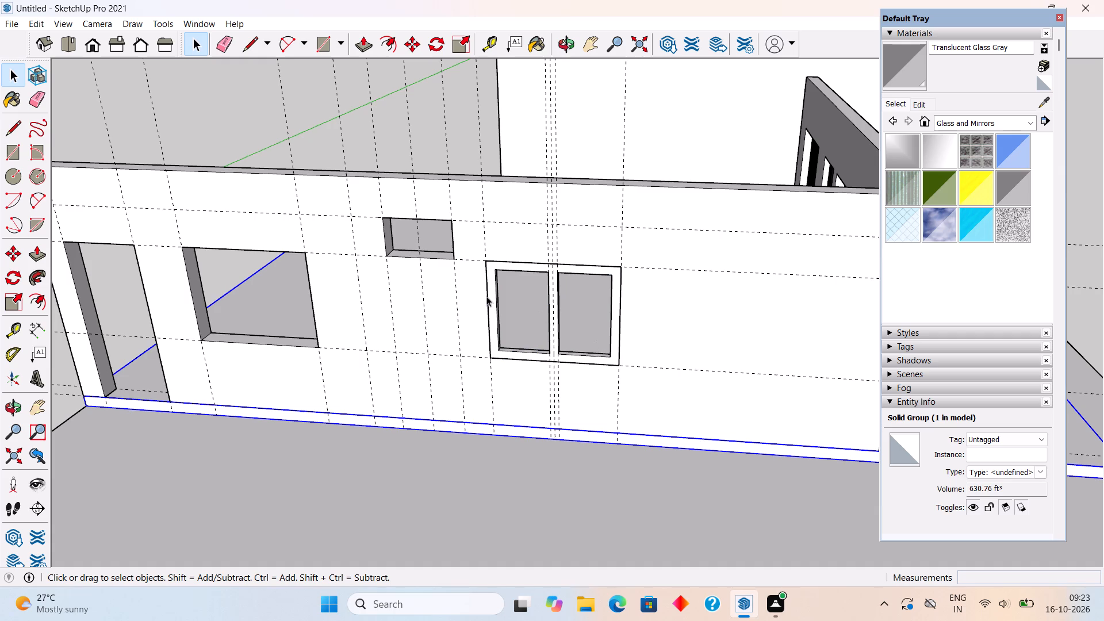
left_click(346, 139)
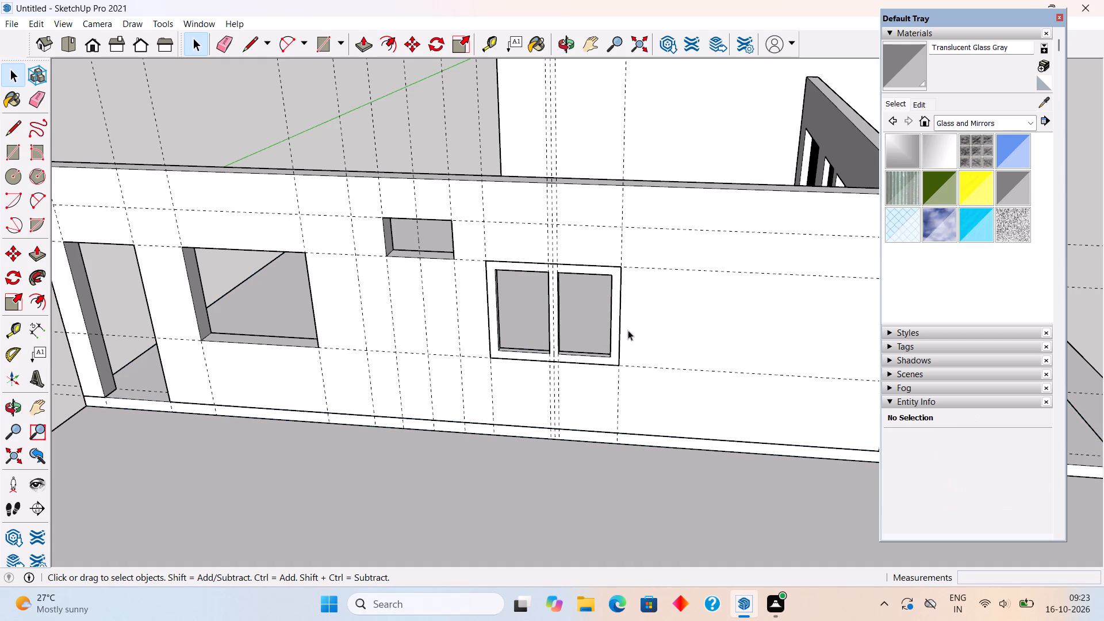
Move the window frame group 1" deeper into the wall opening along the green axis.
middle_click_drag(627, 328, 651, 278)
scroll(651, 278, "up", 1)
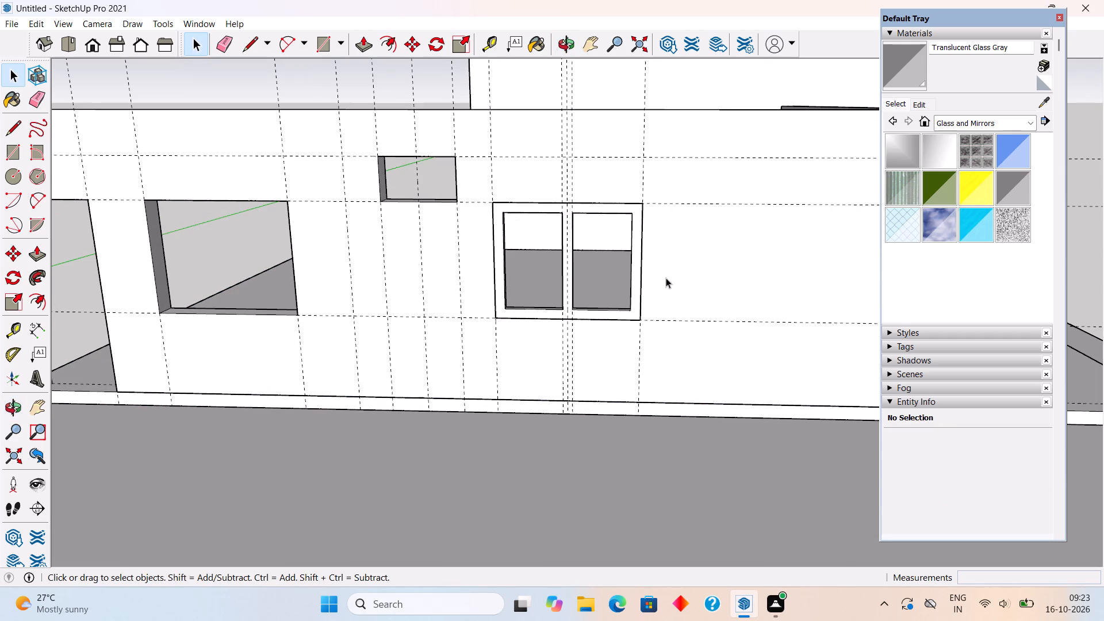
scroll(655, 312, "up", 12)
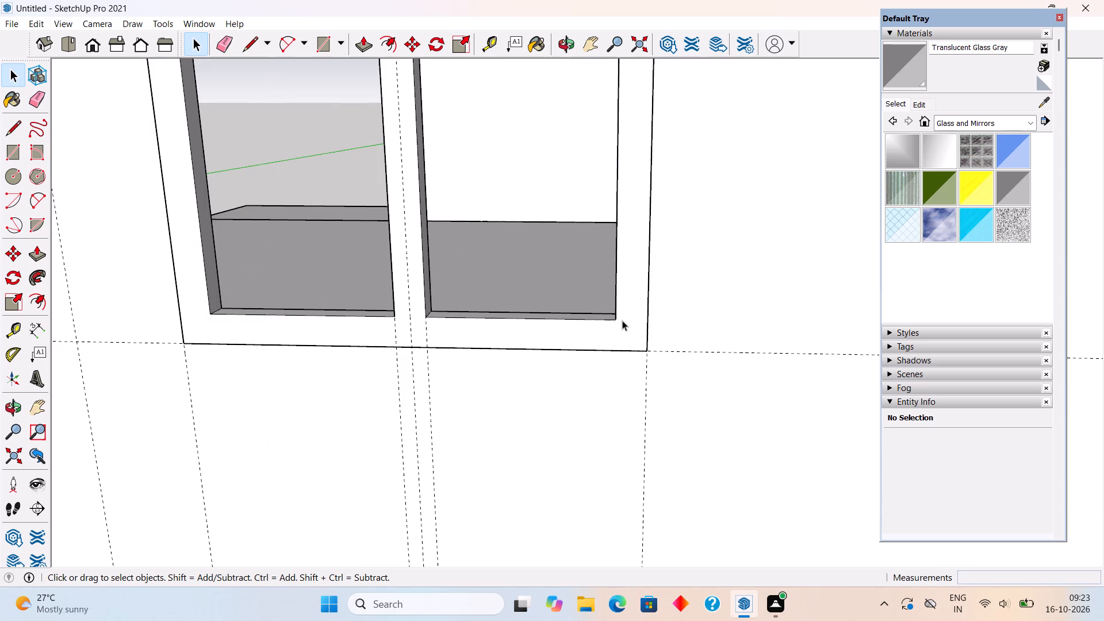
left_click(637, 322)
scroll(637, 322, "up", 2)
middle_click_drag(643, 370, 662, 446)
key("m")
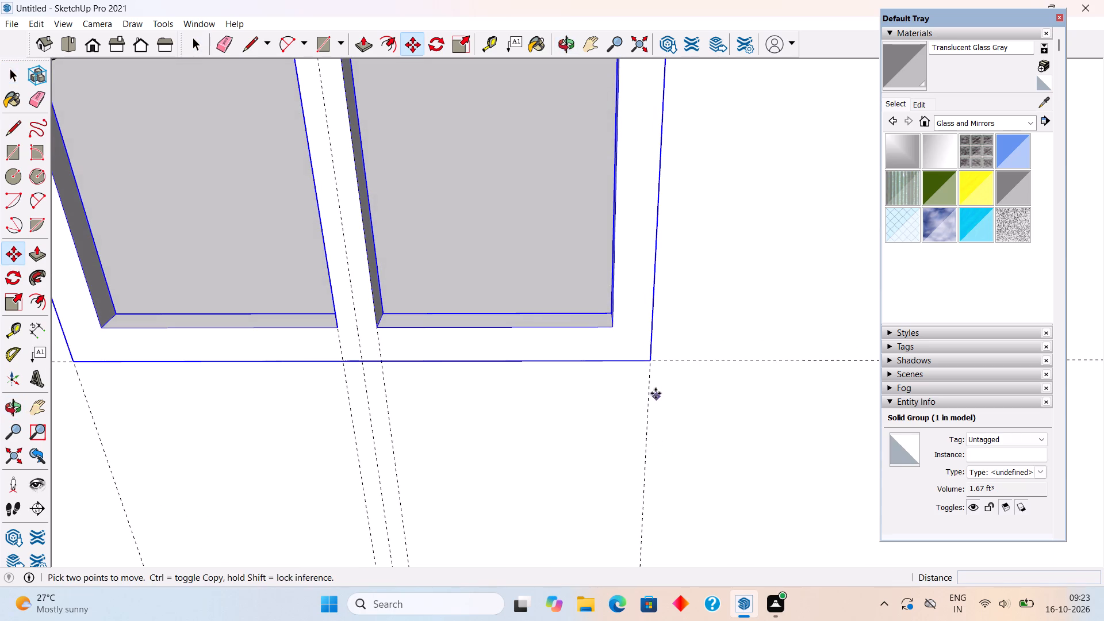
left_click(647, 361)
scroll(643, 346, "up", 4)
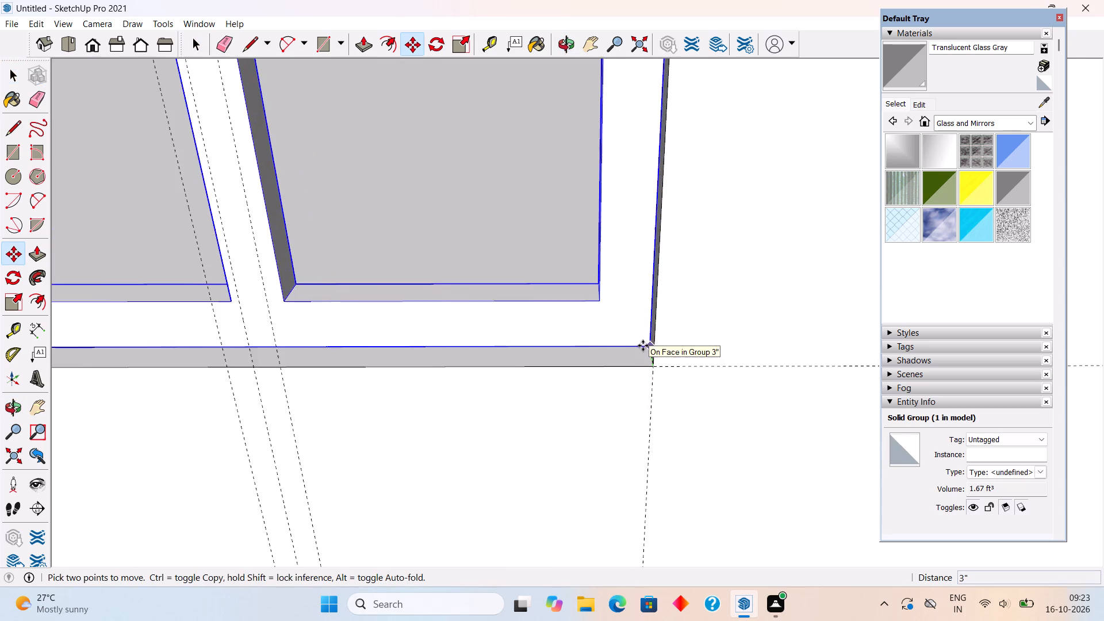
middle_click_drag(643, 346, 748, 427)
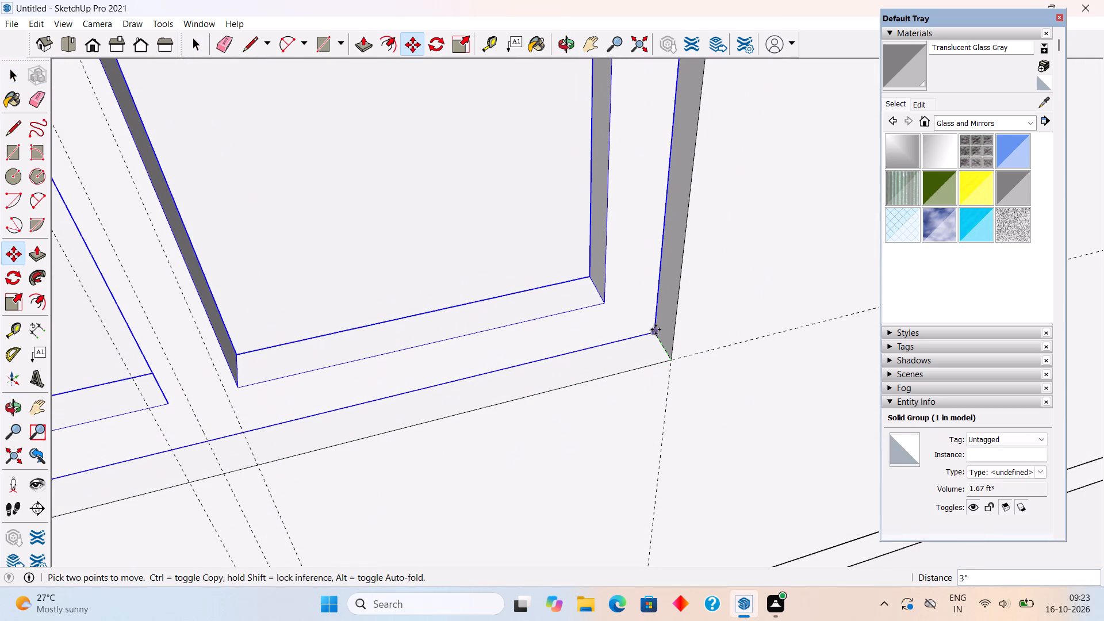
type("1\"")
key("Return")
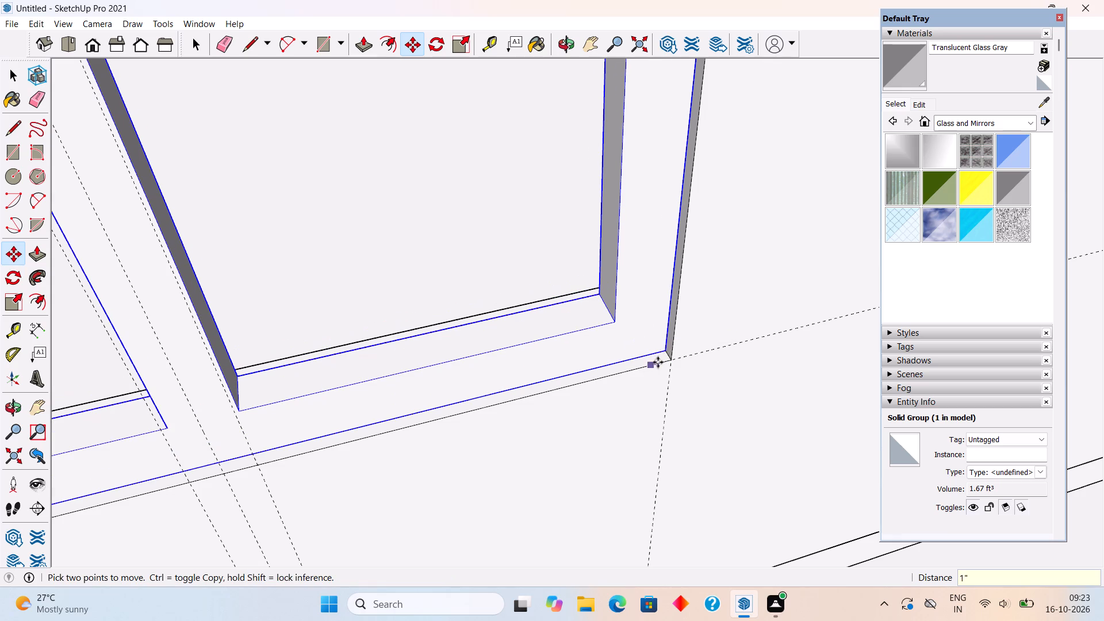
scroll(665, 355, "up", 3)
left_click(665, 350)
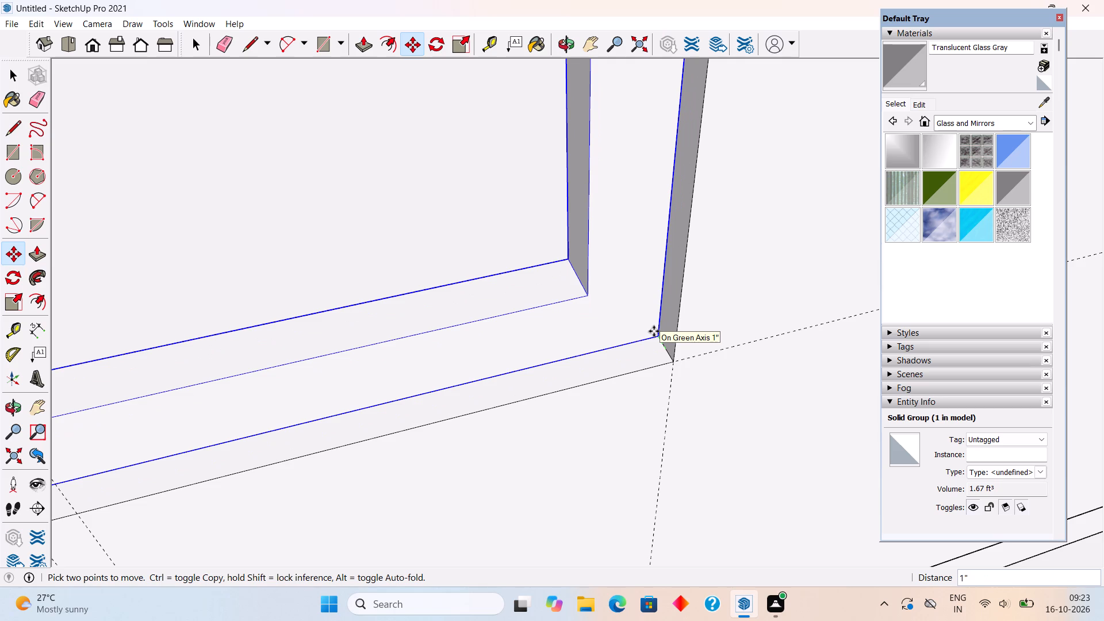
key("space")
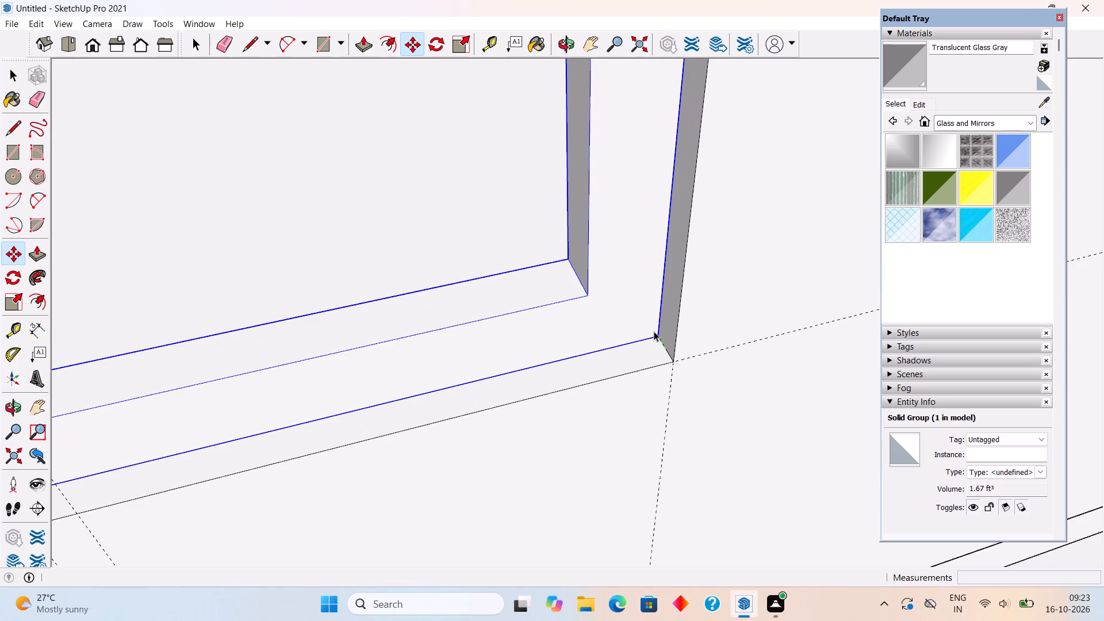
Draw a 2' by 3' 4" rectangle corner to corner in each of the frame's two openings for the glass panes.
scroll(654, 331, "down", 15)
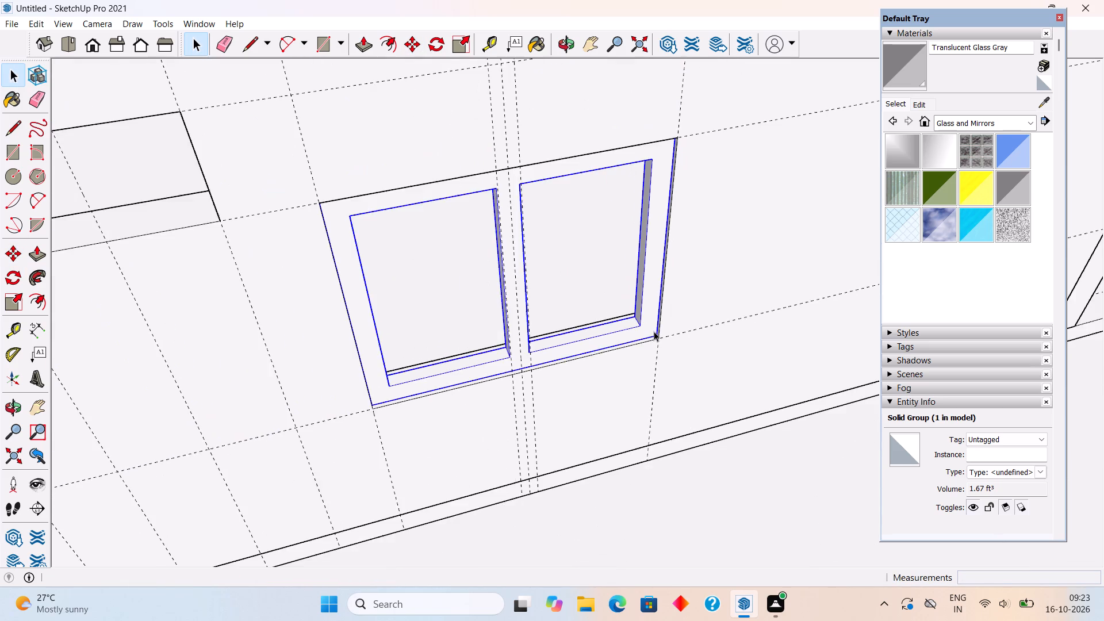
middle_click_drag(653, 331, 620, 277)
key("r")
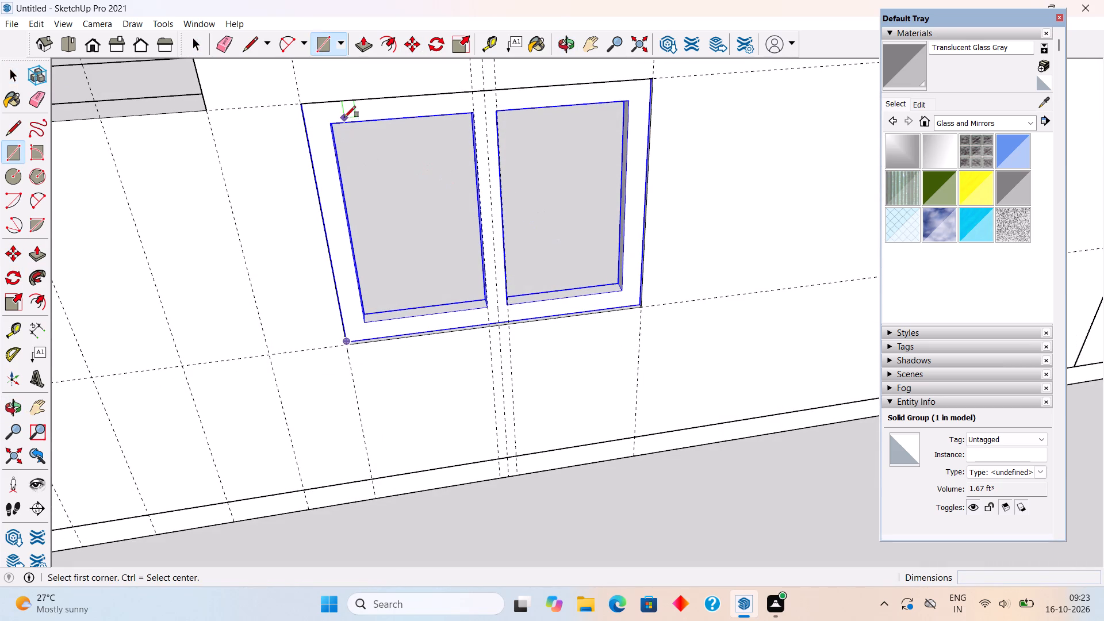
left_click(332, 125)
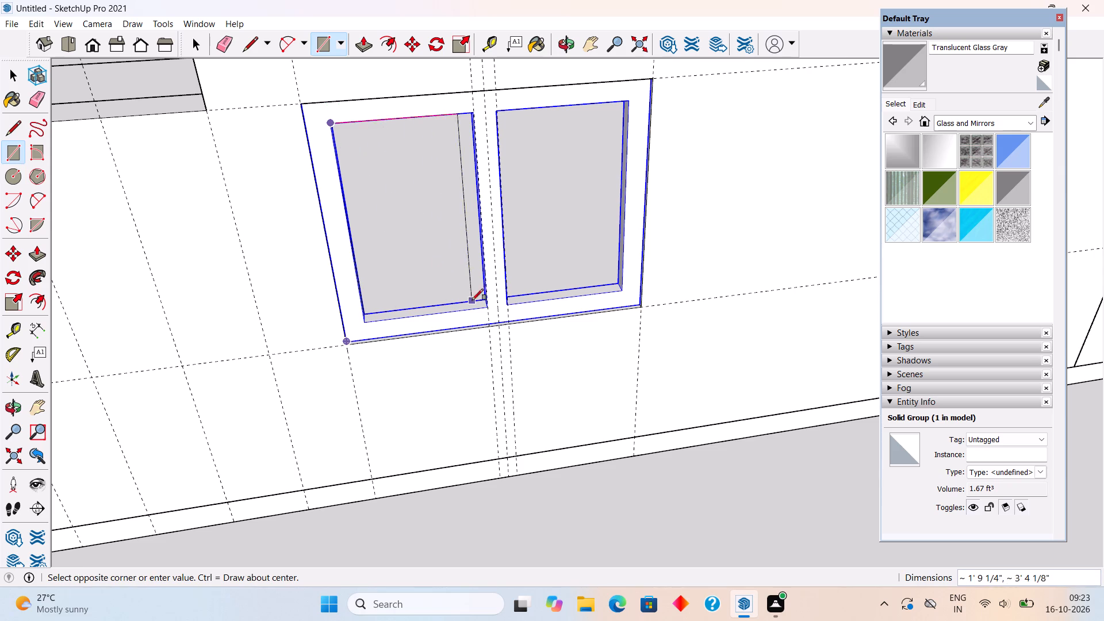
left_click(489, 310)
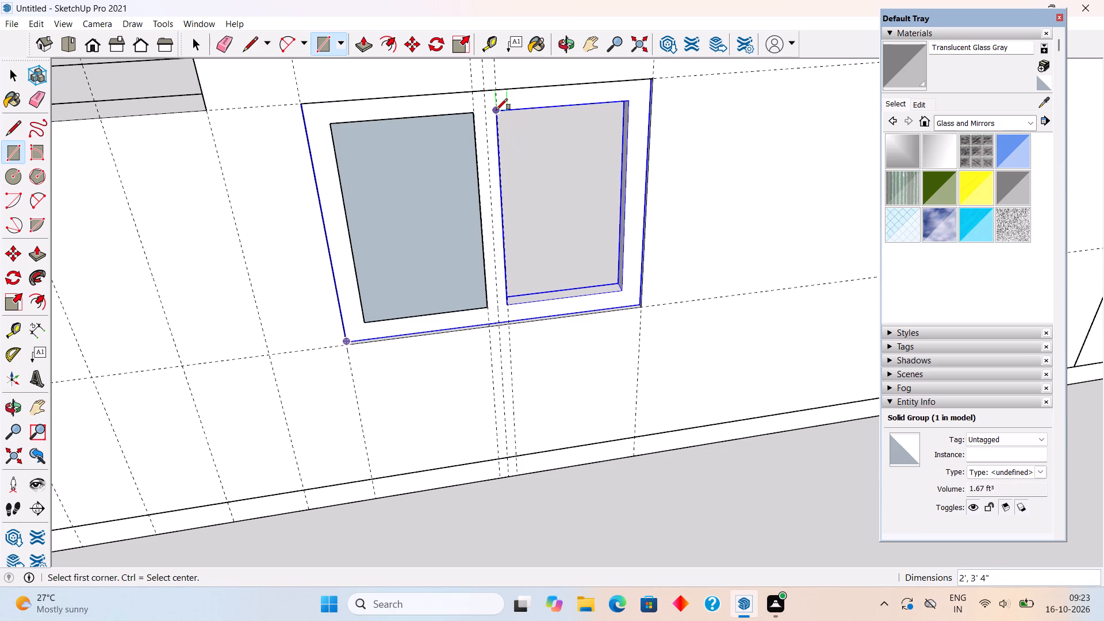
left_click(496, 110)
left_click(621, 291)
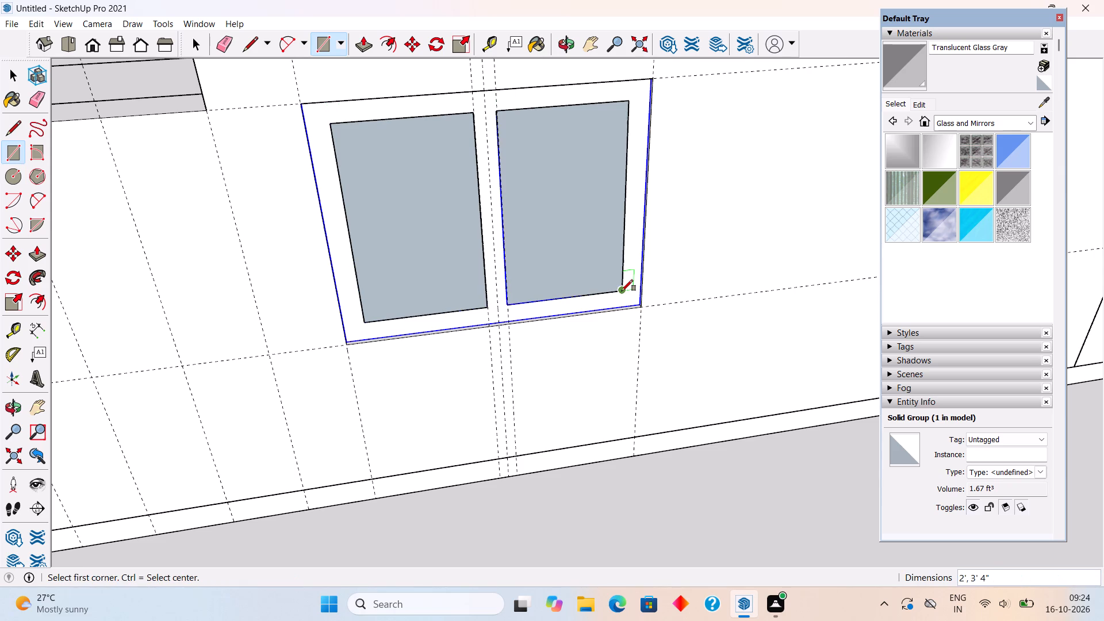
Make each of the two glass pane rectangles in the two-pane window its own group.
key("space")
triple_click(575, 243)
right_click(580, 238)
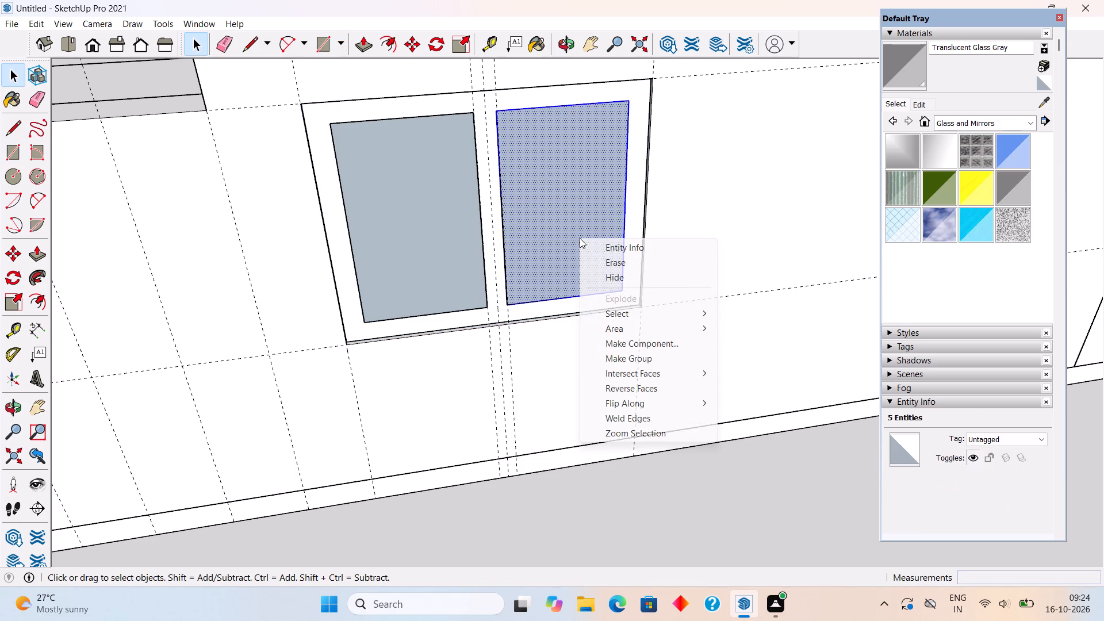
left_click(626, 364)
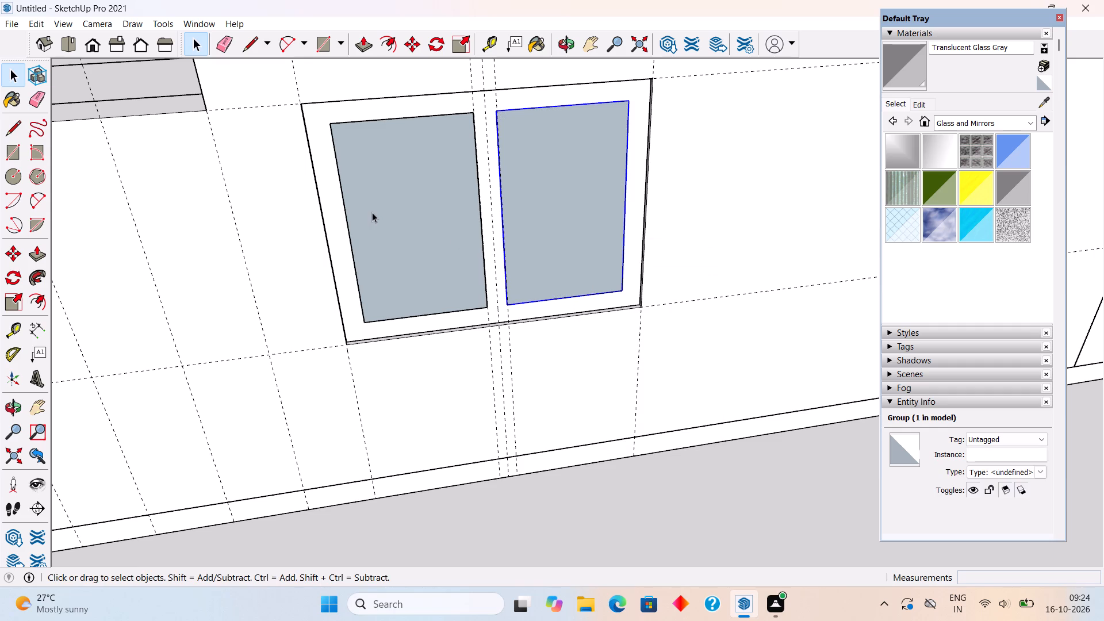
triple_click(372, 212)
right_click(371, 212)
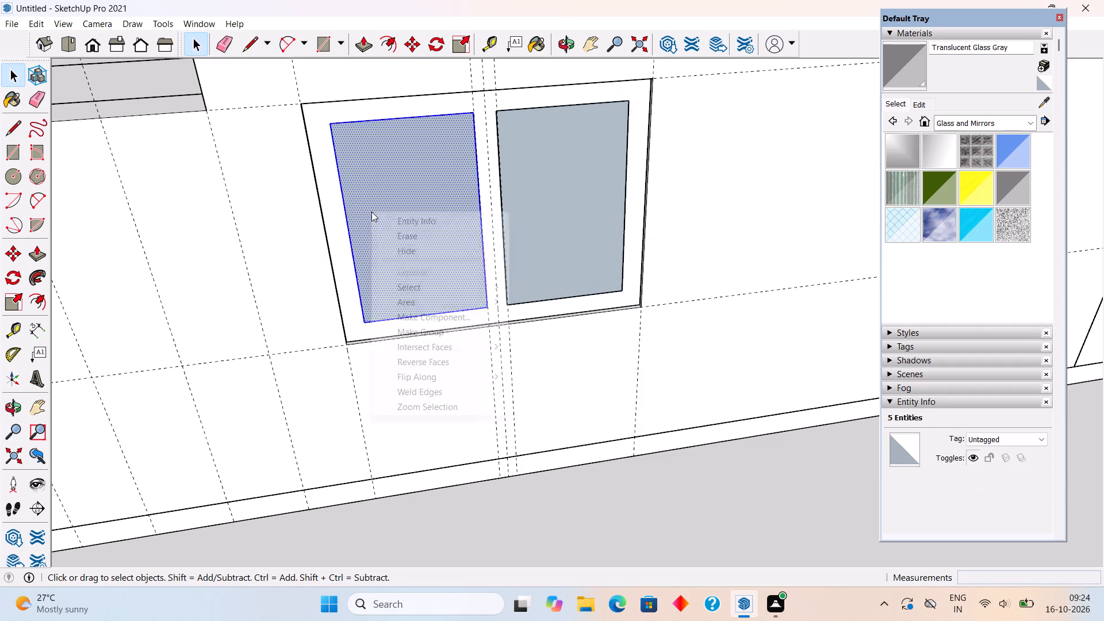
left_click(402, 328)
scroll(404, 328, "down", 5)
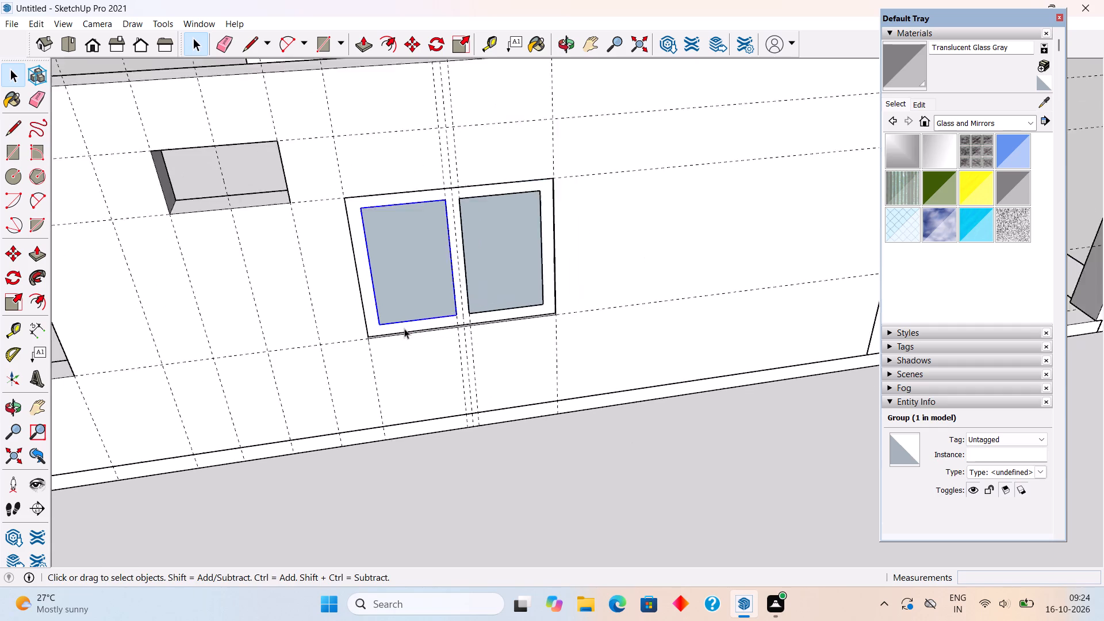
scroll(404, 328, "down", 4)
left_click(220, 75)
Draw a rectangle of about 2' 7" by 1' 6" corner to corner over the small high opening beside the two-pane window.
scroll(459, 330, "down", 1)
middle_click_drag(459, 329, 498, 304)
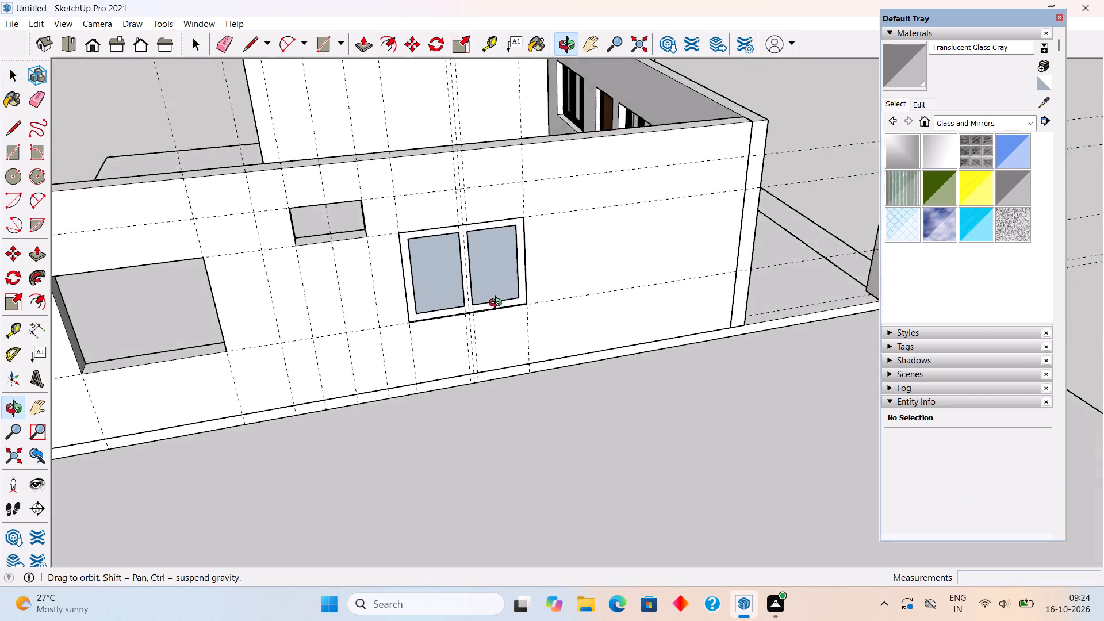
middle_click_drag(498, 304, 558, 297)
scroll(298, 200, "up", 4)
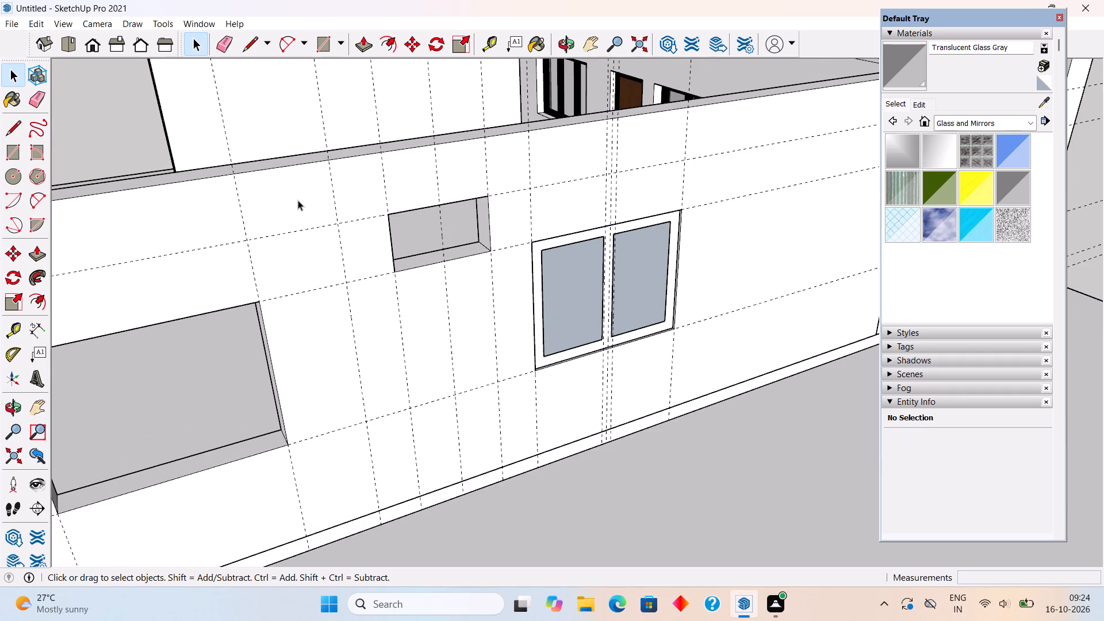
key("r")
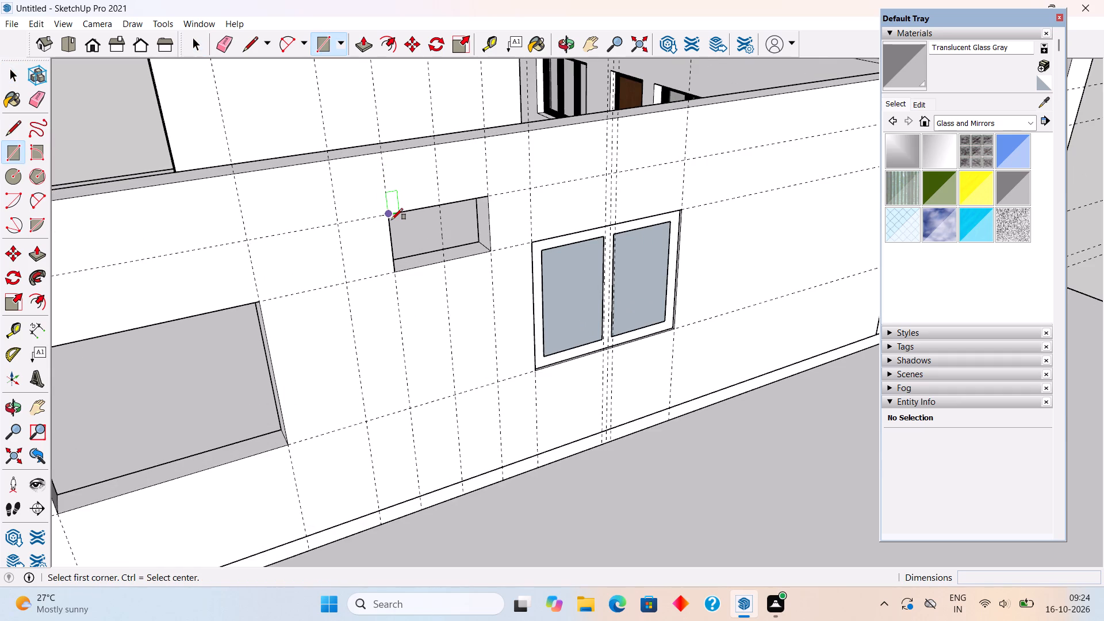
left_click(392, 220)
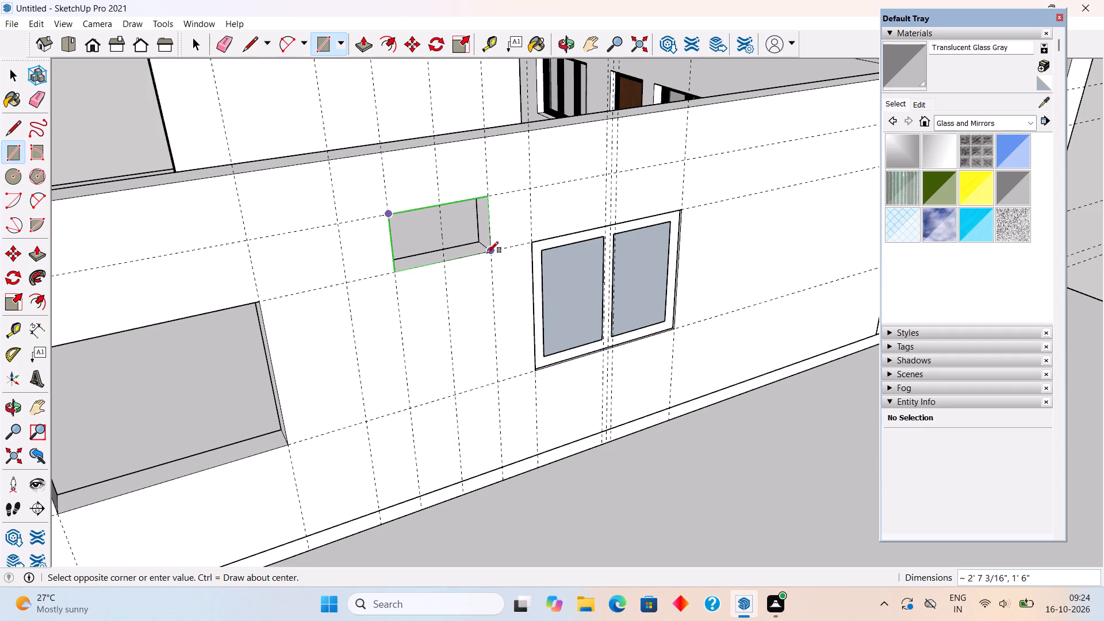
left_click(487, 253)
Offset the rectangle's edges 2" outward and delete the inner face to leave a border around the small opening.
key("f")
left_click(462, 246)
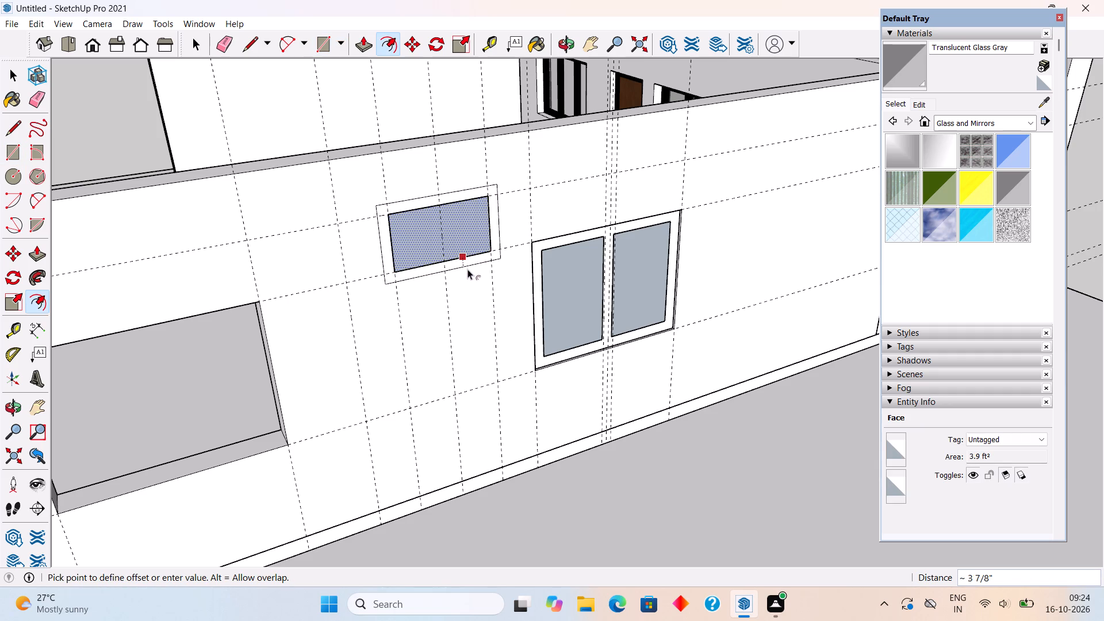
type("2\"")
key("Return")
key("space")
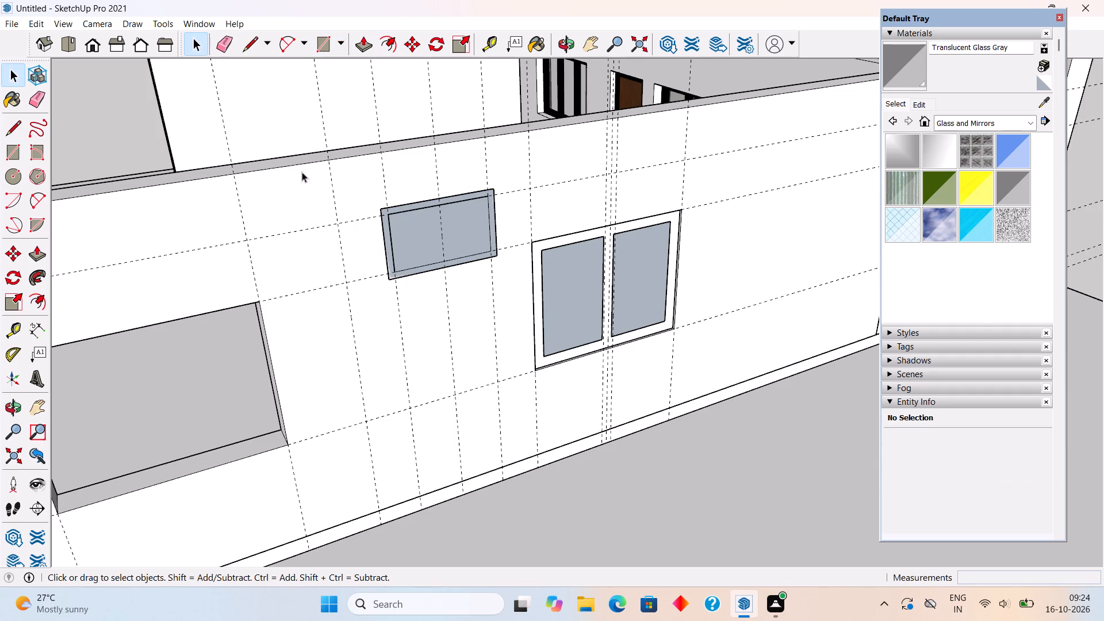
left_click(405, 248)
key("Delete")
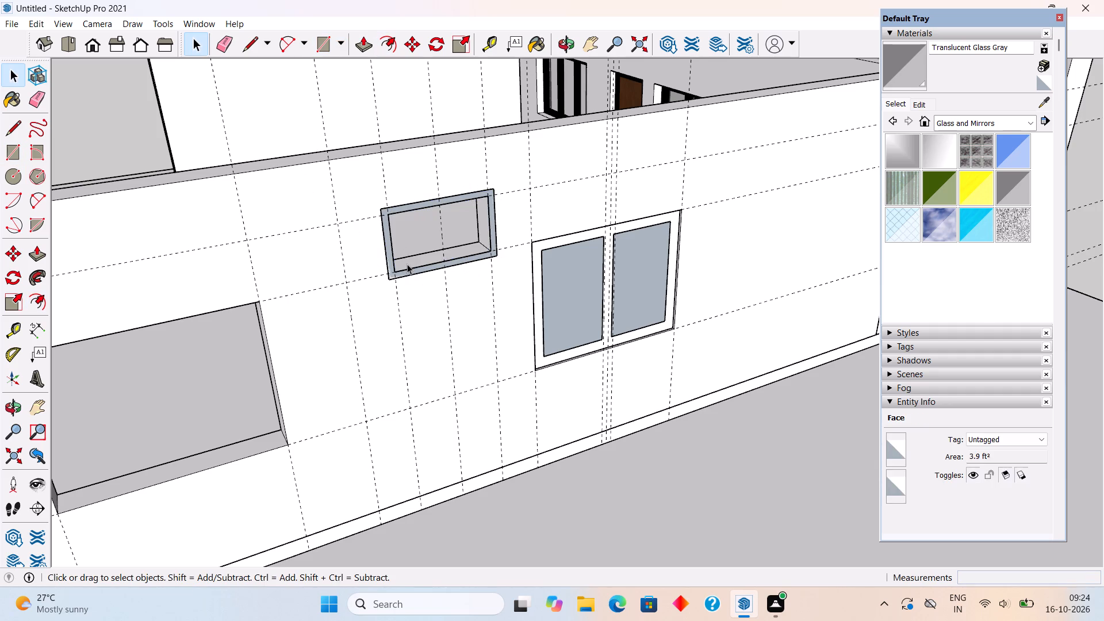
Push/Pull the border face around the small opening 2" out from the wall.
scroll(393, 285, "up", 9)
left_click(390, 260)
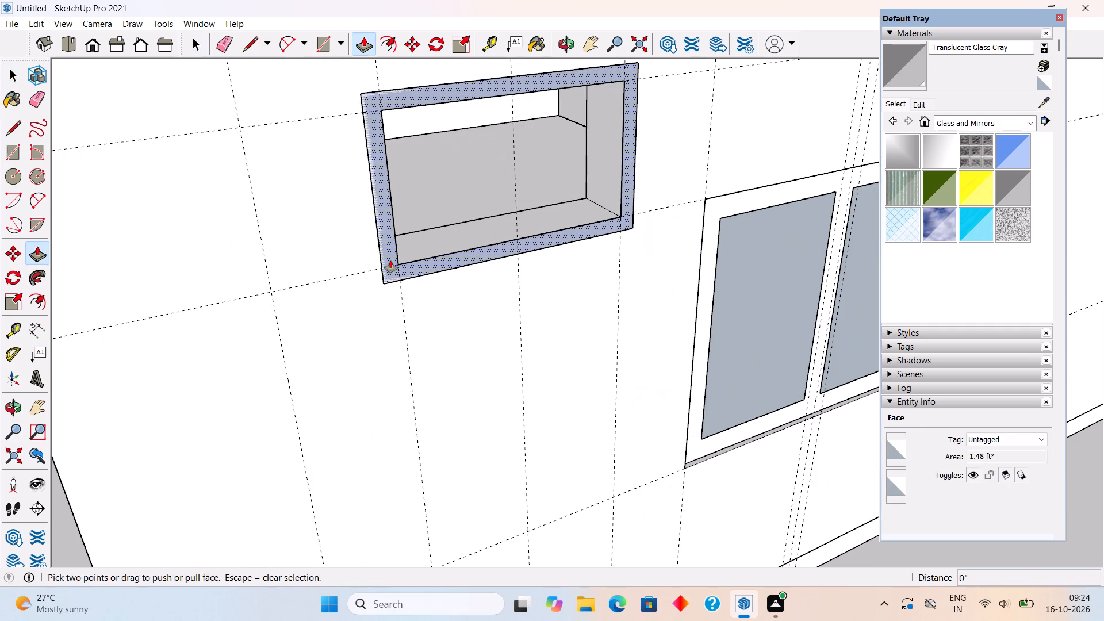
key("p")
left_click(390, 260)
type("2\"")
key("Return")
Select all of the small opening's extruded outer frame and make it a group.
key("space")
triple_click(394, 268)
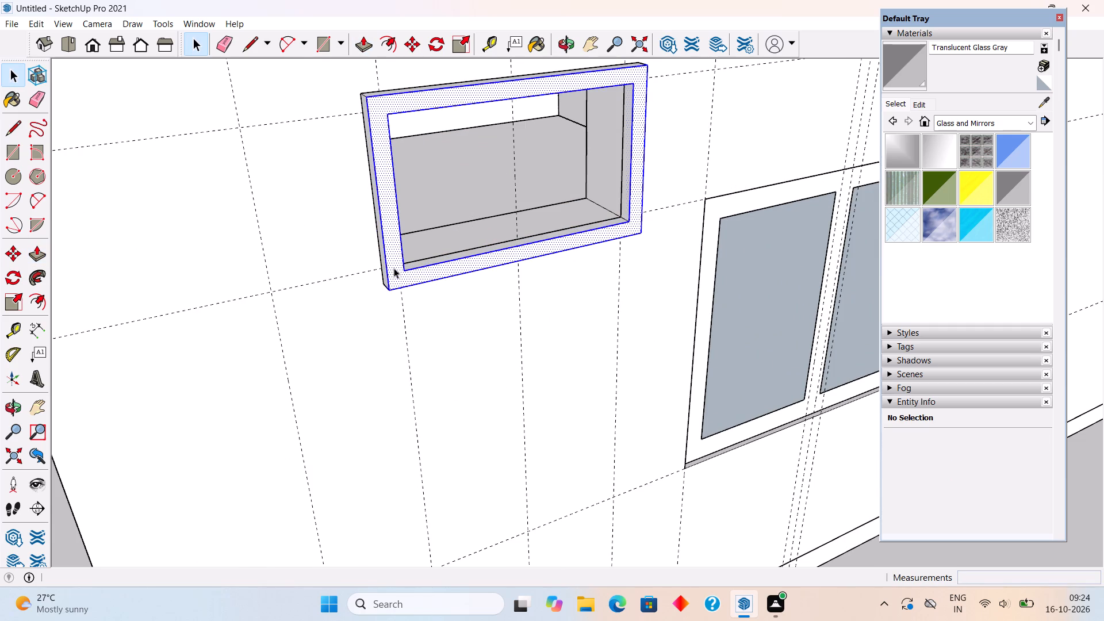
right_click(394, 268)
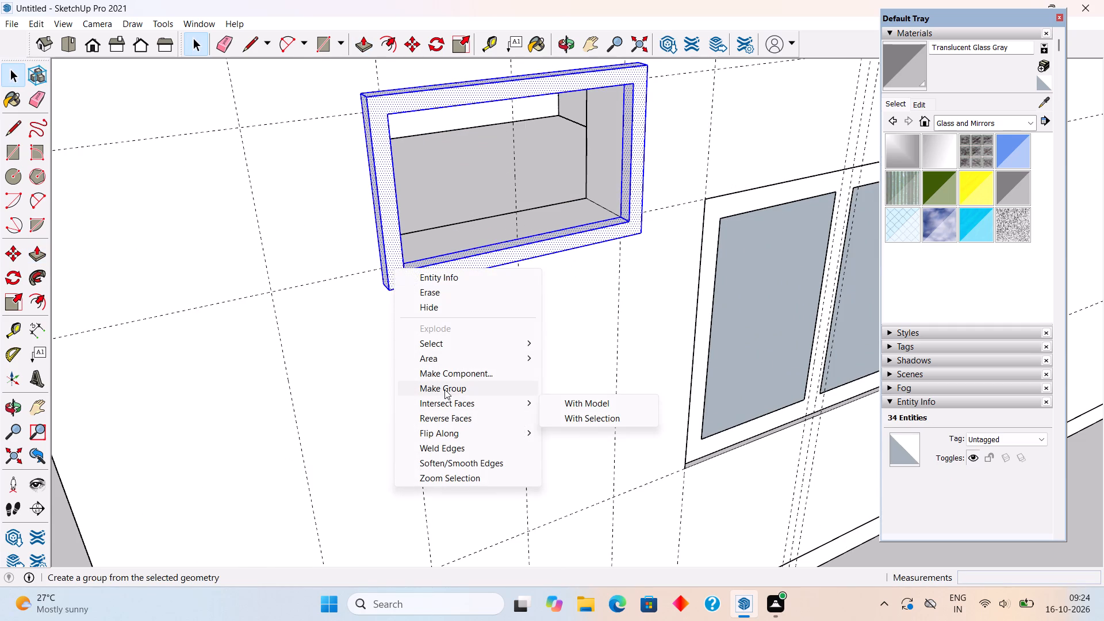
left_click(444, 389)
Draw a rectangle corner to corner across the front of the outer frame's opening.
scroll(453, 363, "down", 3)
middle_click_drag(547, 230, 470, 232)
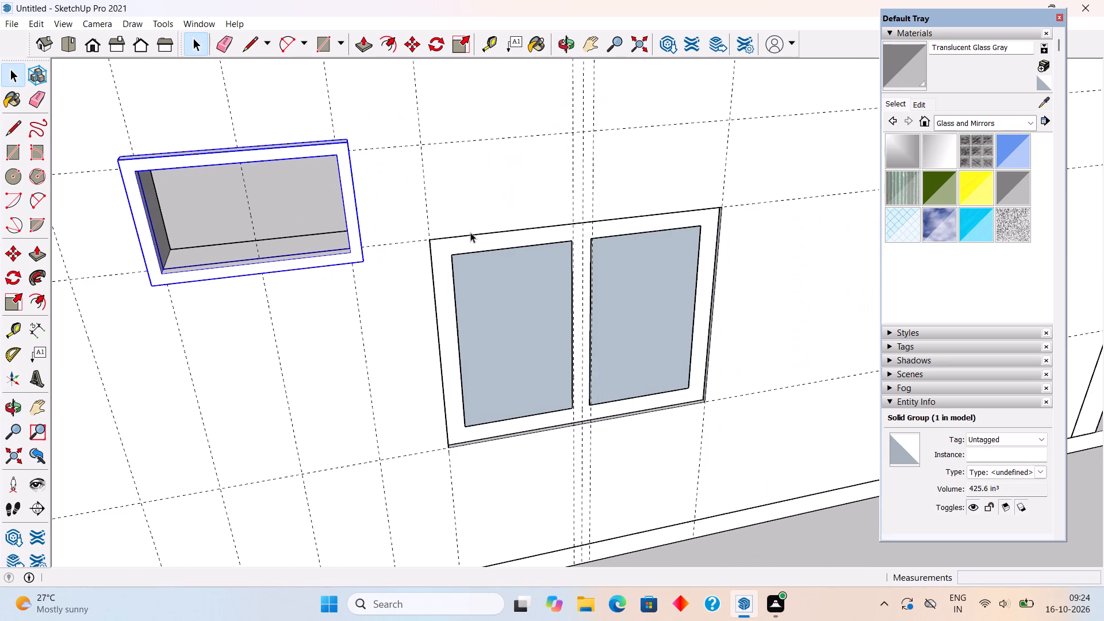
middle_click_drag(318, 230, 334, 239)
key("r")
left_click(178, 218)
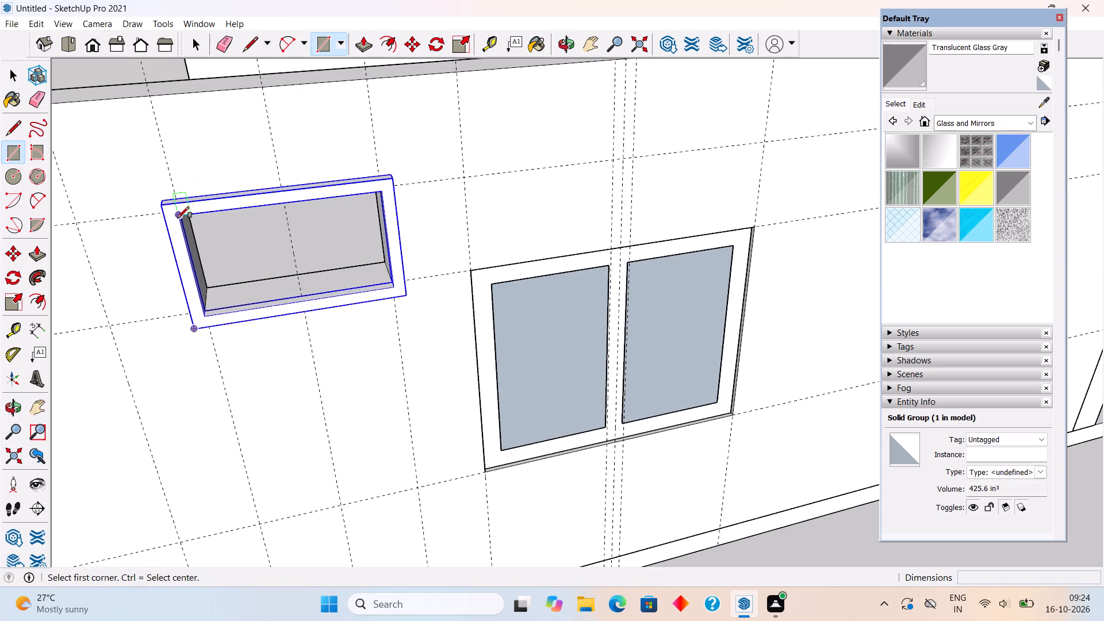
left_click(389, 289)
Offset the new rectangle's edges 2" inward and delete the middle face to leave an inner border.
key("f")
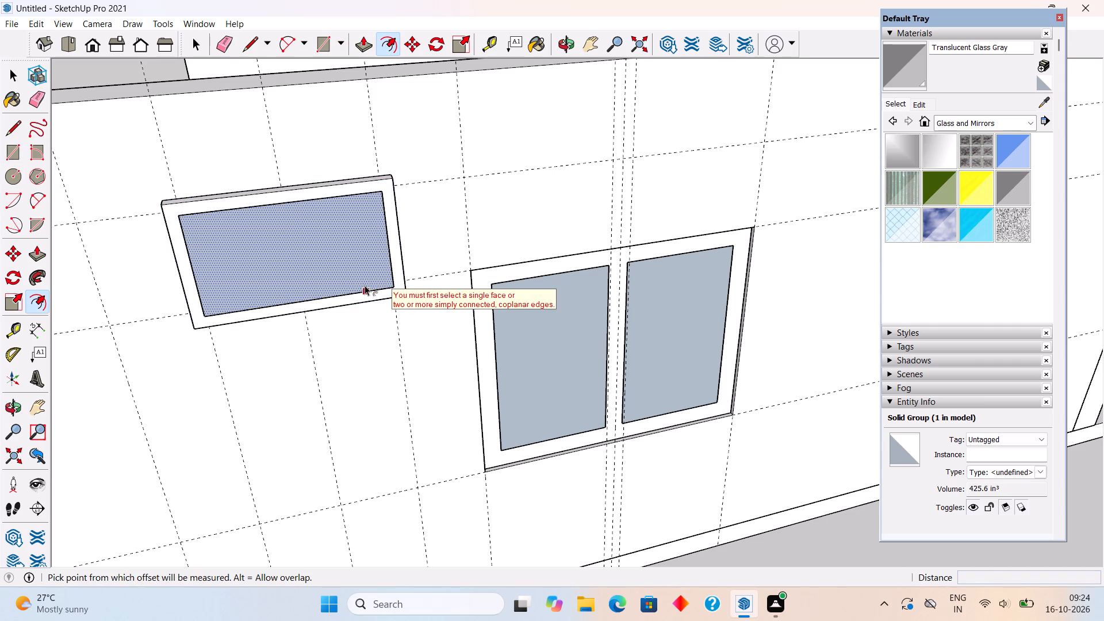
left_click(365, 285)
type("2\"")
key("Return")
key("space")
left_click(338, 250)
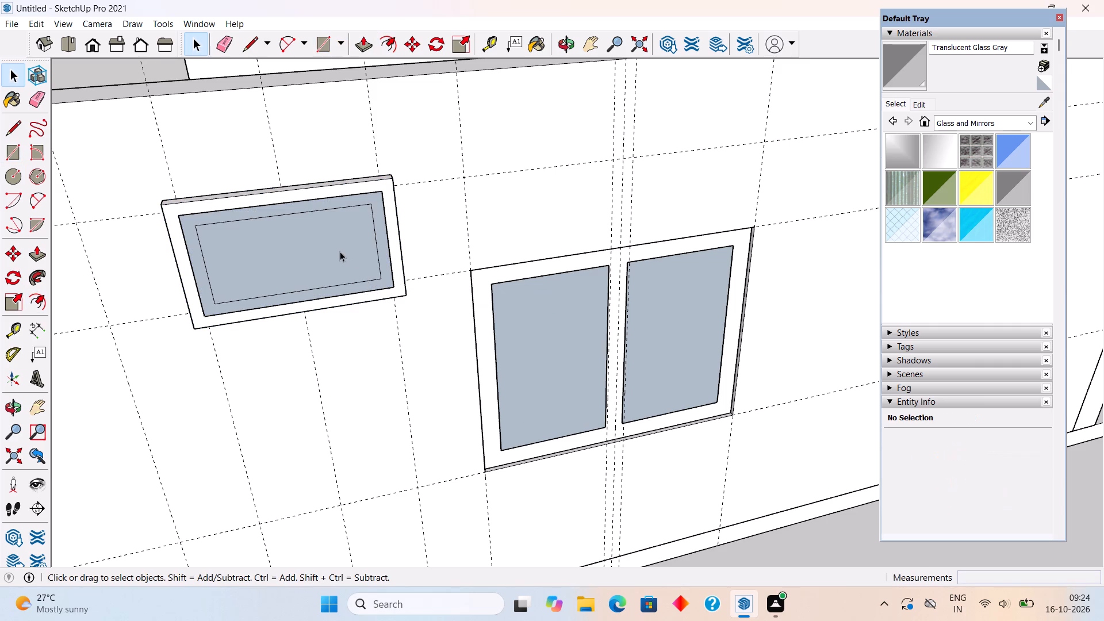
key("Delete")
Push/Pull the inner border face 2" outward from the outer frame.
left_click(367, 285)
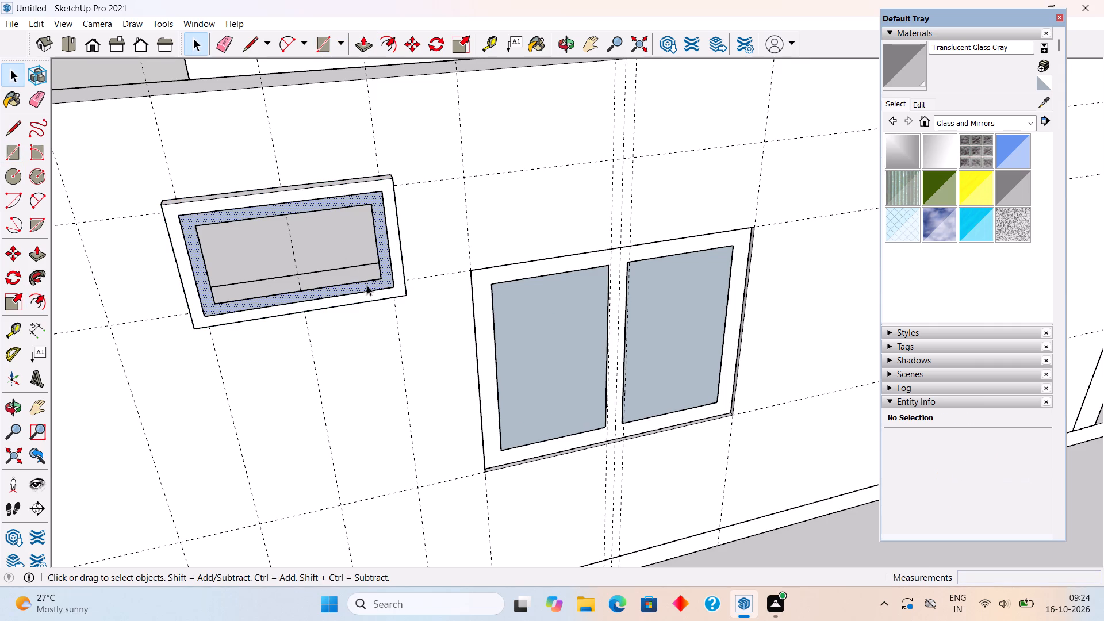
key("p")
left_click(367, 285)
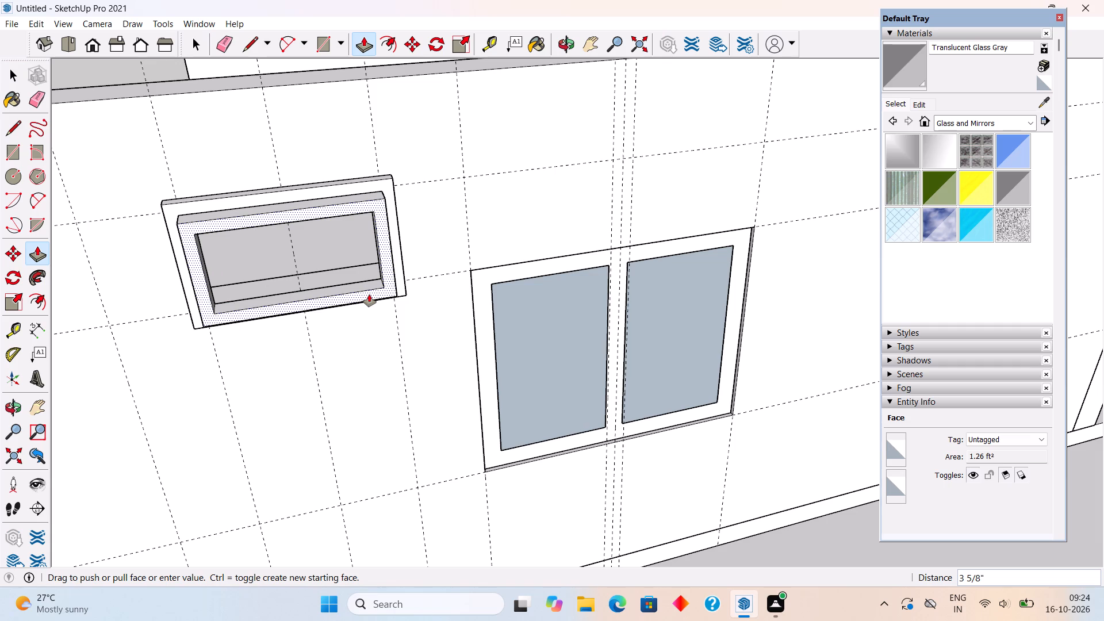
type("2\"")
key("Return")
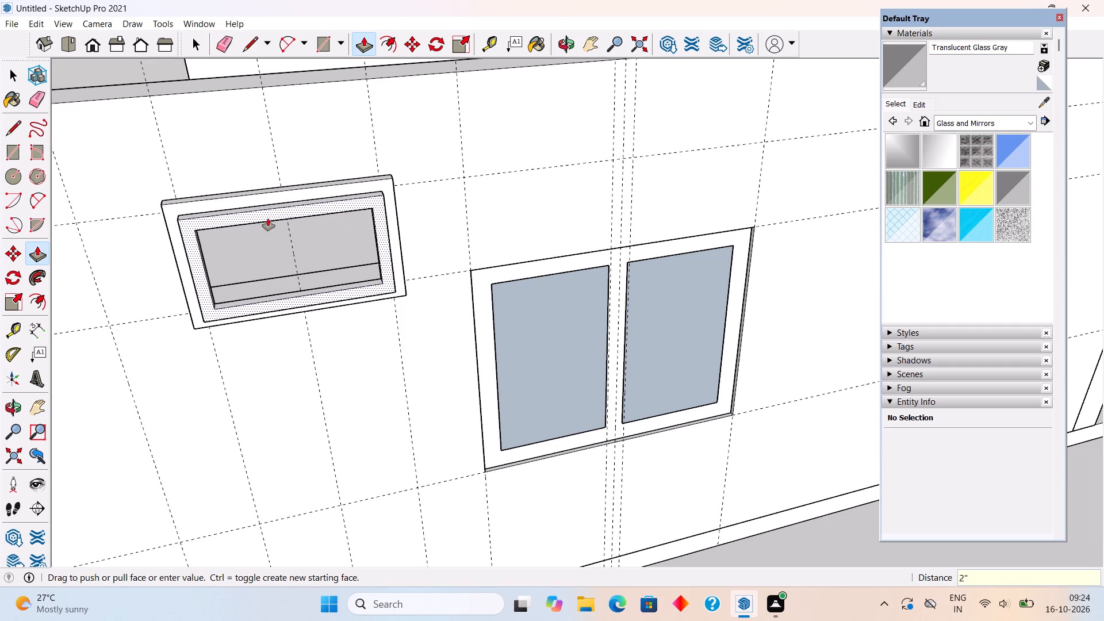
Select all of the extruded inner frame's geometry and make it a group.
middle_click_drag(333, 232, 445, 224)
key("space")
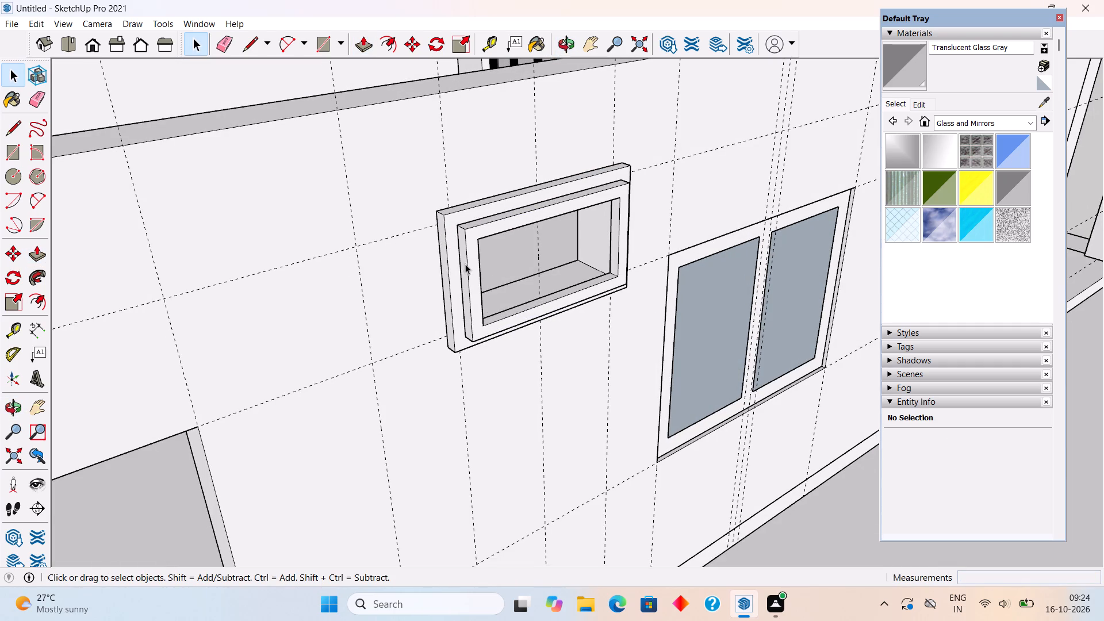
triple_click(470, 272)
right_click(470, 272)
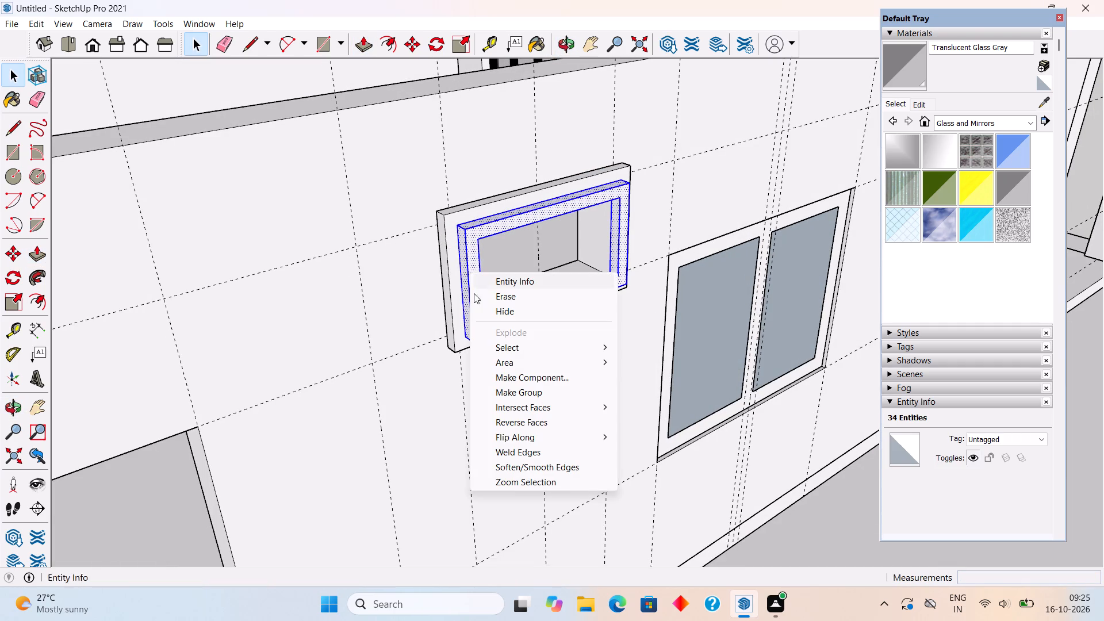
left_click(508, 397)
Move the inner frame group back into the opening with two corner-to-corner moves of 2" each, setting its front at the outer frame's rear.
scroll(493, 312, "up", 2)
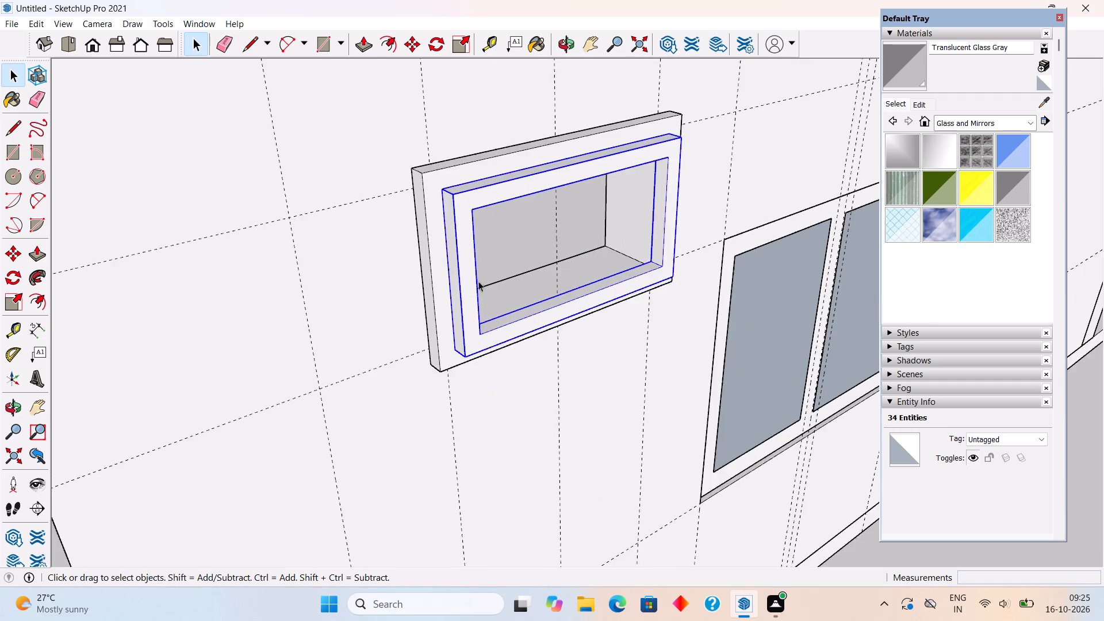
scroll(478, 281, "up", 2)
scroll(463, 330, "up", 4)
scroll(478, 404, "up", 1)
key("m")
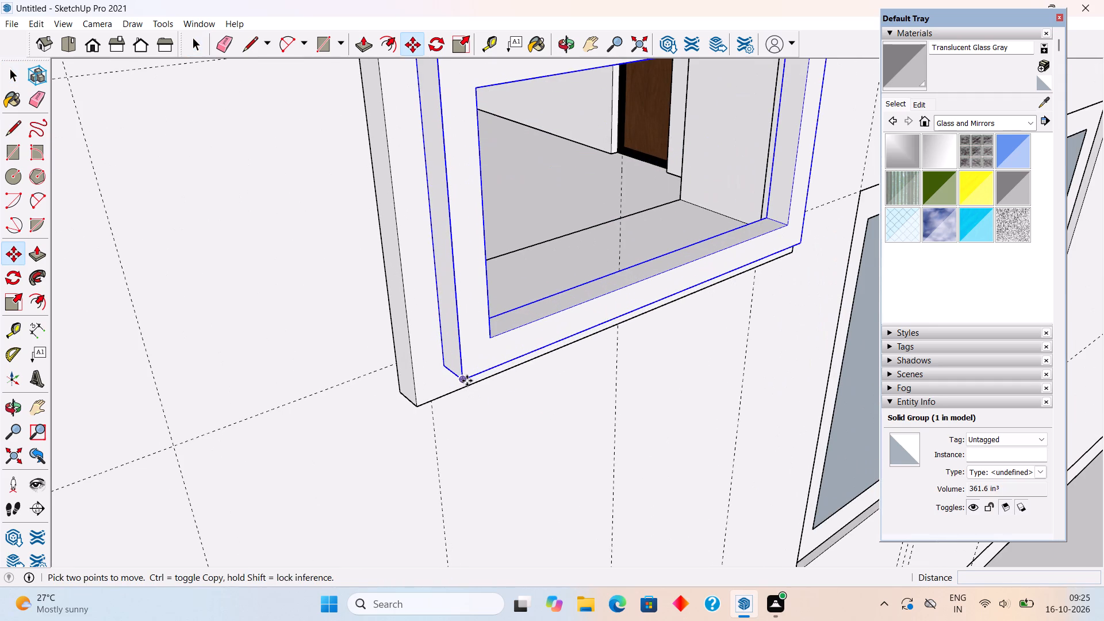
left_click(466, 380)
left_click(447, 366)
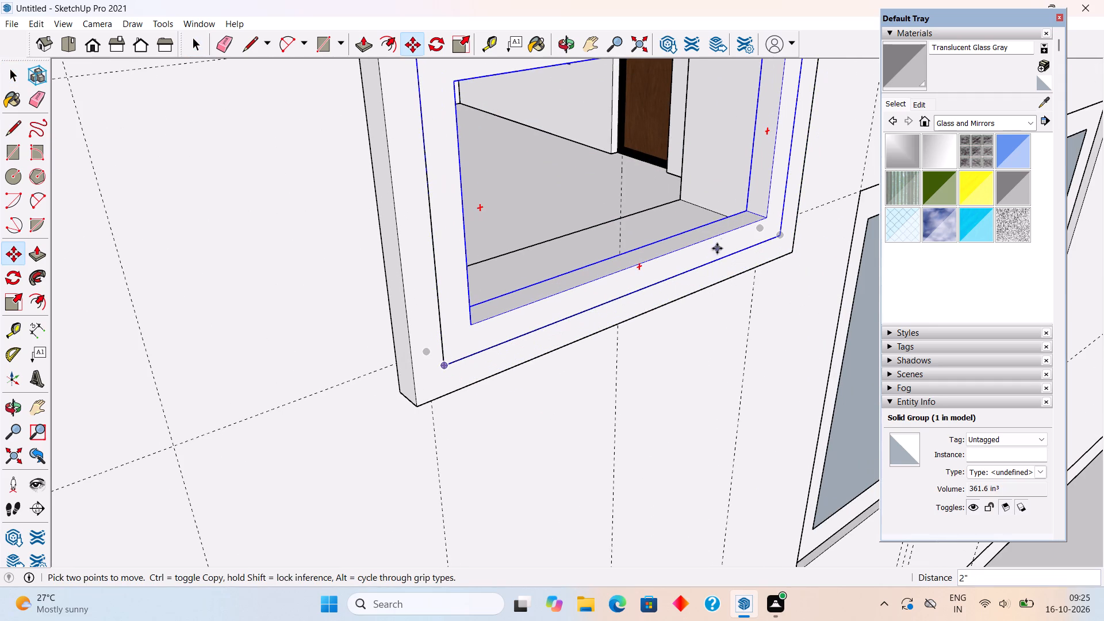
scroll(768, 238, "up", 3)
left_click(783, 231)
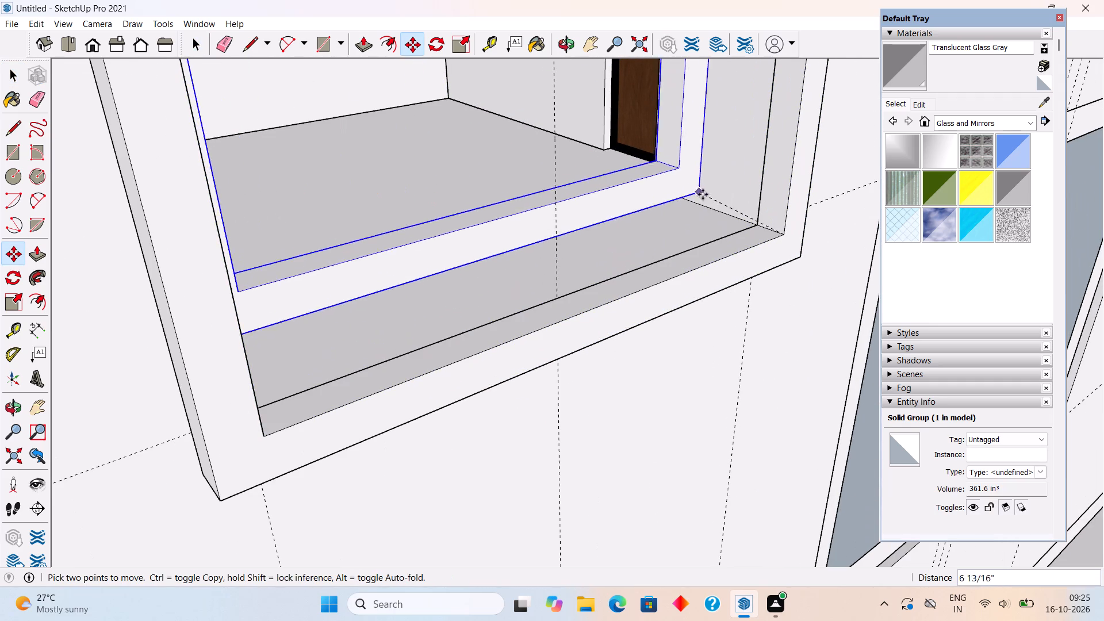
left_click(757, 223)
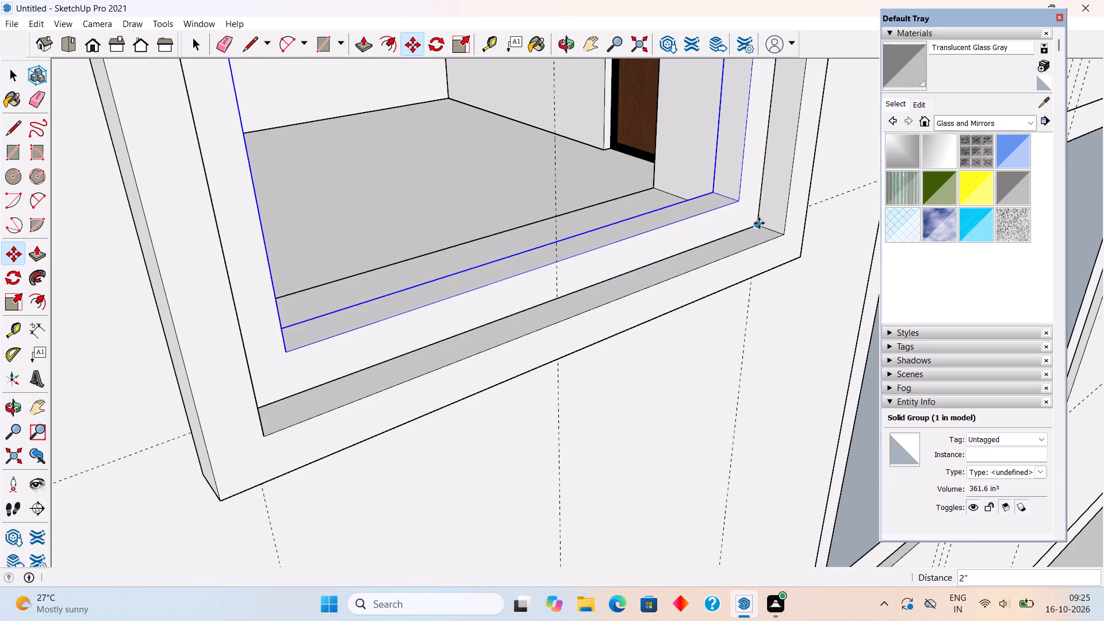
key("space")
scroll(759, 223, "down", 13)
middle_click_drag(673, 260, 503, 259)
scroll(503, 259, "down", 5)
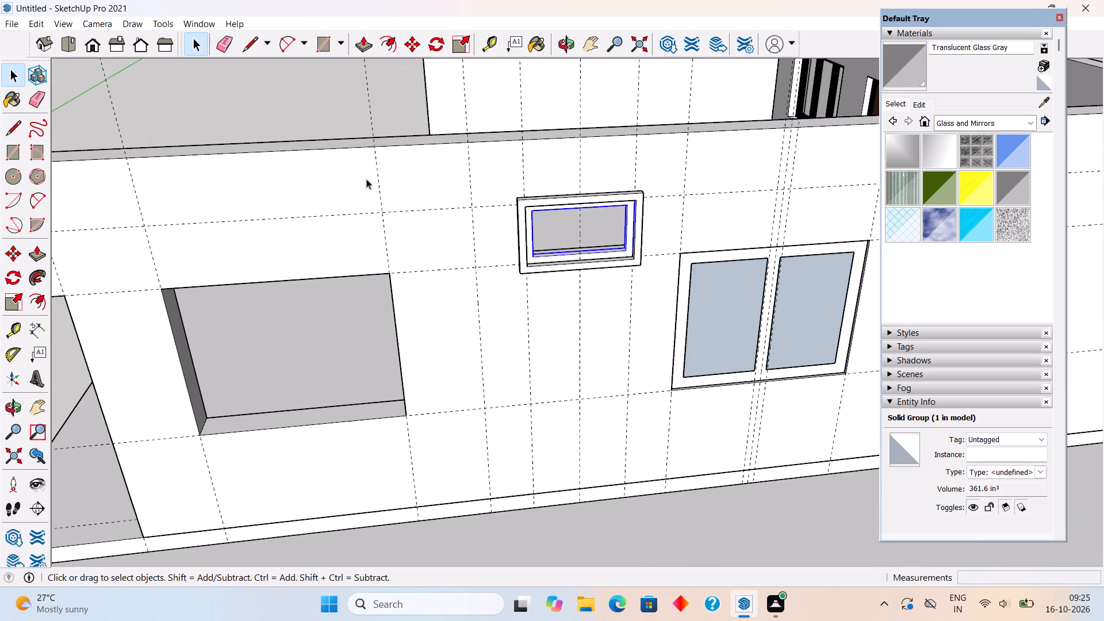
left_click(269, 122)
Draw a rectangle corner to corner in the recessed inner frame's opening for the small window's glass pane.
middle_click_drag(664, 247, 639, 200)
scroll(616, 125, "up", 7)
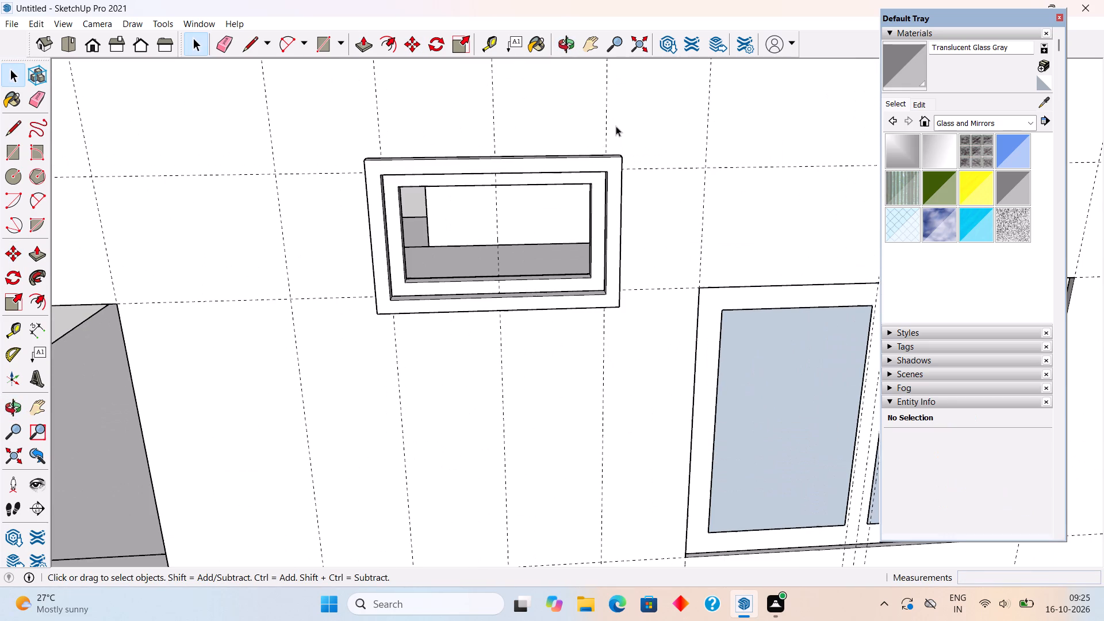
key("r")
scroll(411, 182, "up", 4)
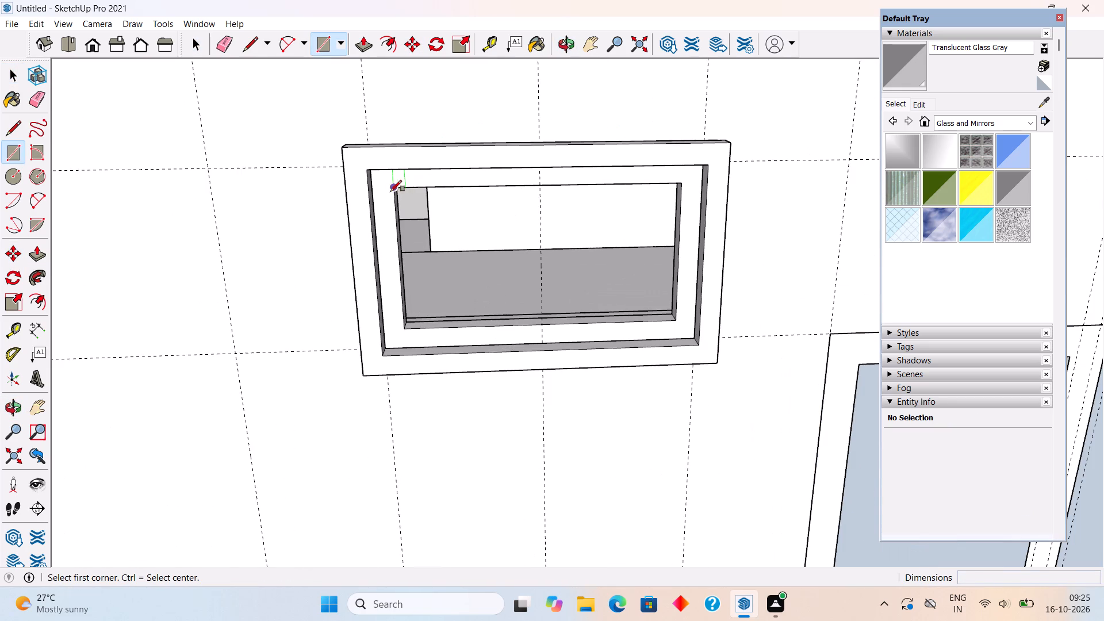
left_click(397, 186)
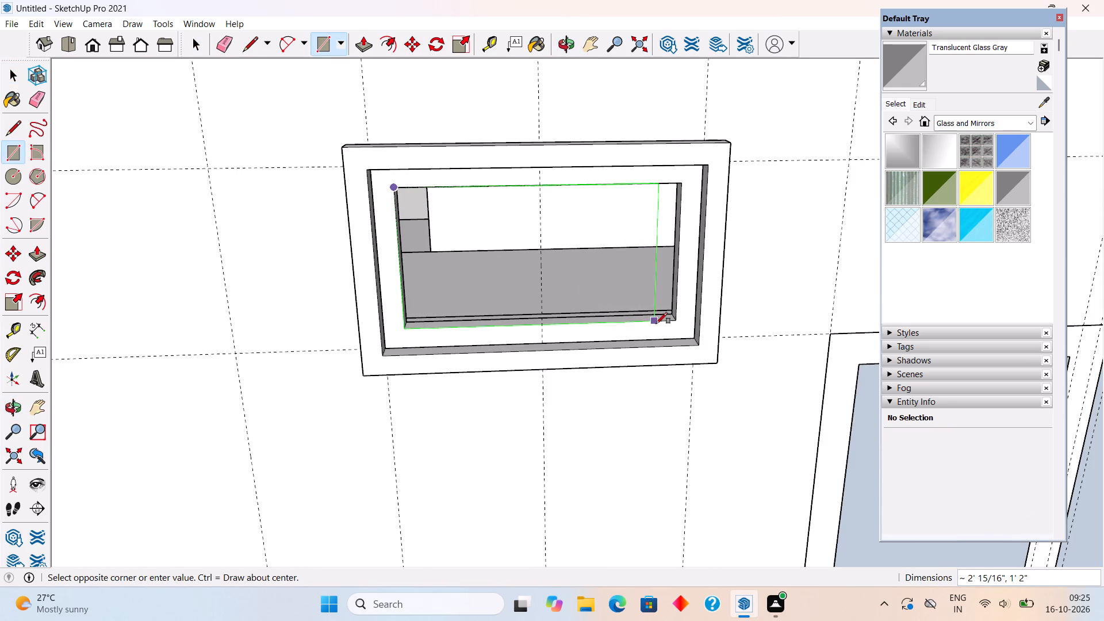
left_click(677, 322)
Select the small window's glass pane face with its edges and make it a group.
key("space")
triple_click(617, 282)
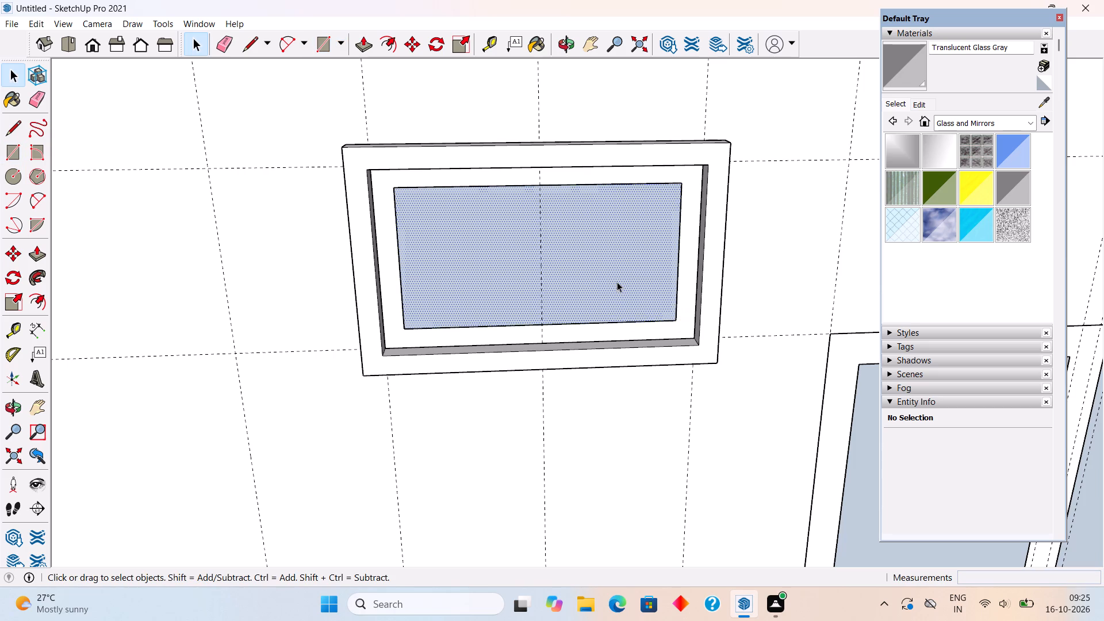
right_click(616, 281)
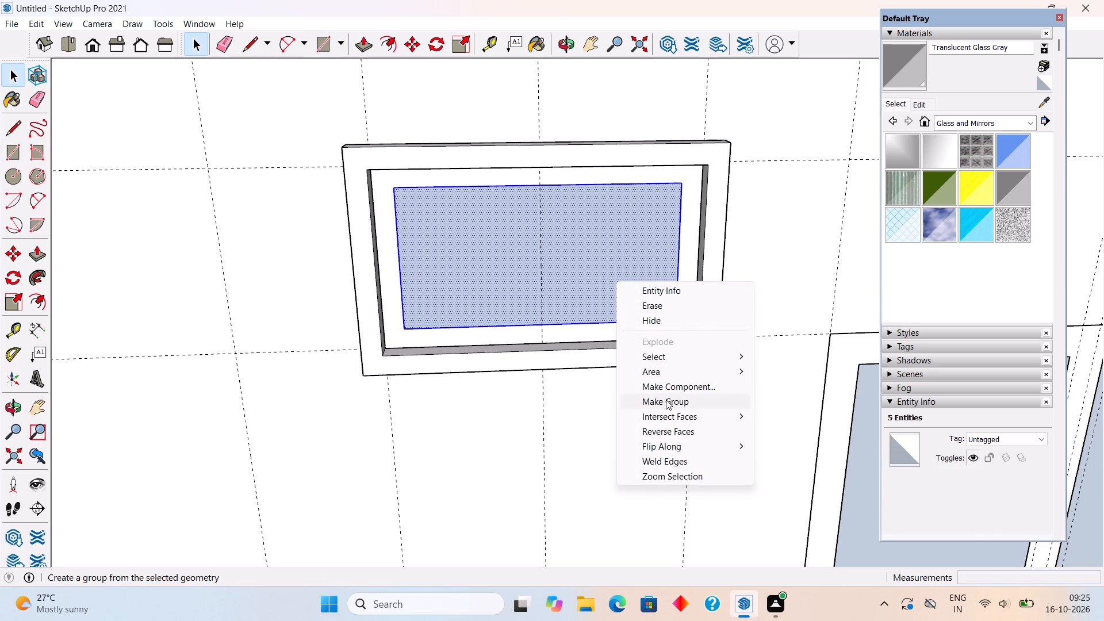
left_click(666, 400)
scroll(666, 395, "down", 17)
left_click(493, 226)
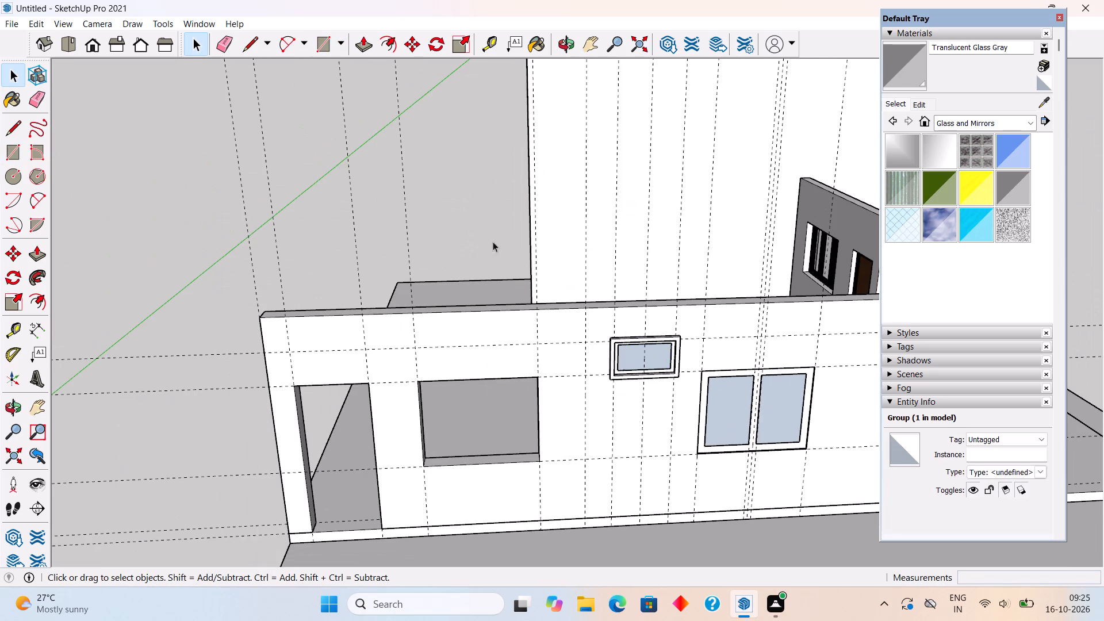
Draw a rectangle about 5' by 4' corner to corner over the open window cutout beside the door.
middle_click_drag(559, 447, 560, 374)
scroll(451, 428, "up", 2)
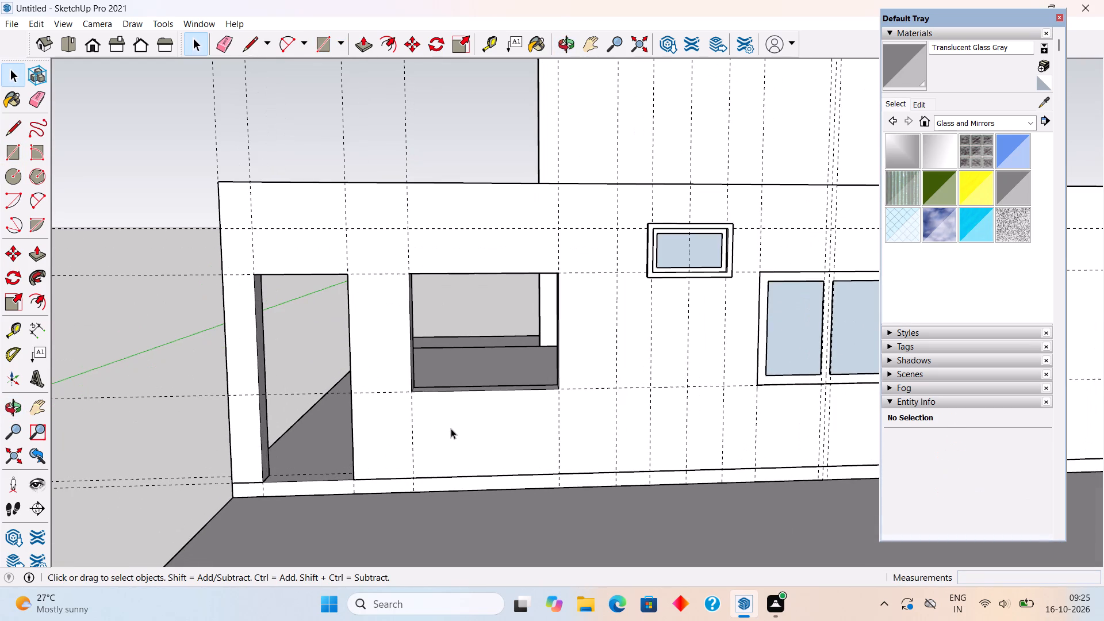
key("r")
left_click(413, 273)
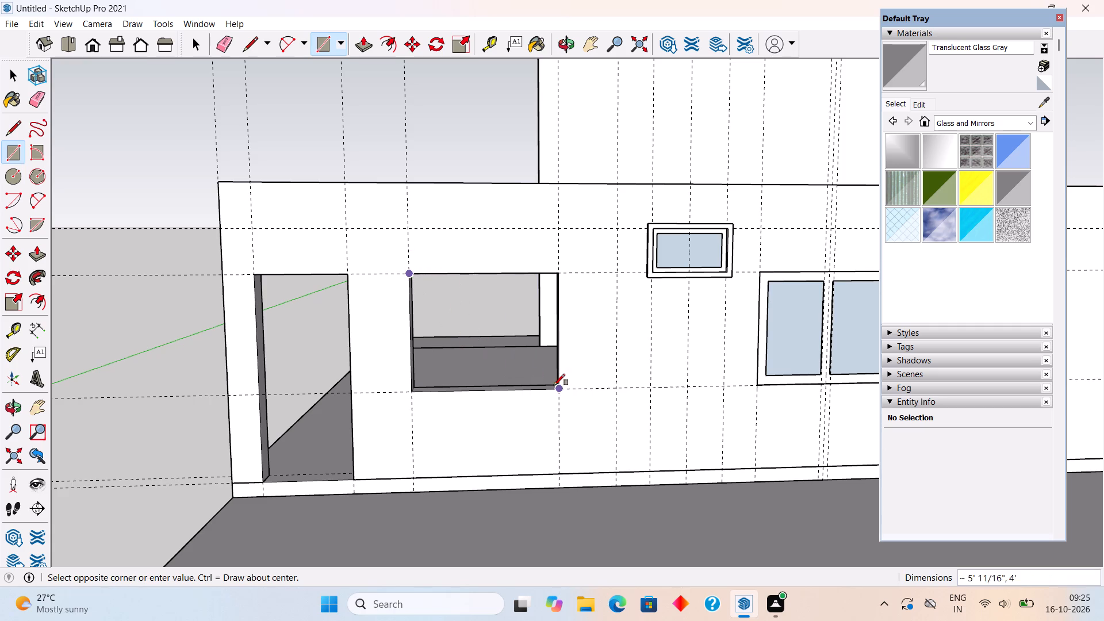
left_click(561, 390)
Offset the new rectangle's outline 4" inward to outline the window frame.
key("f")
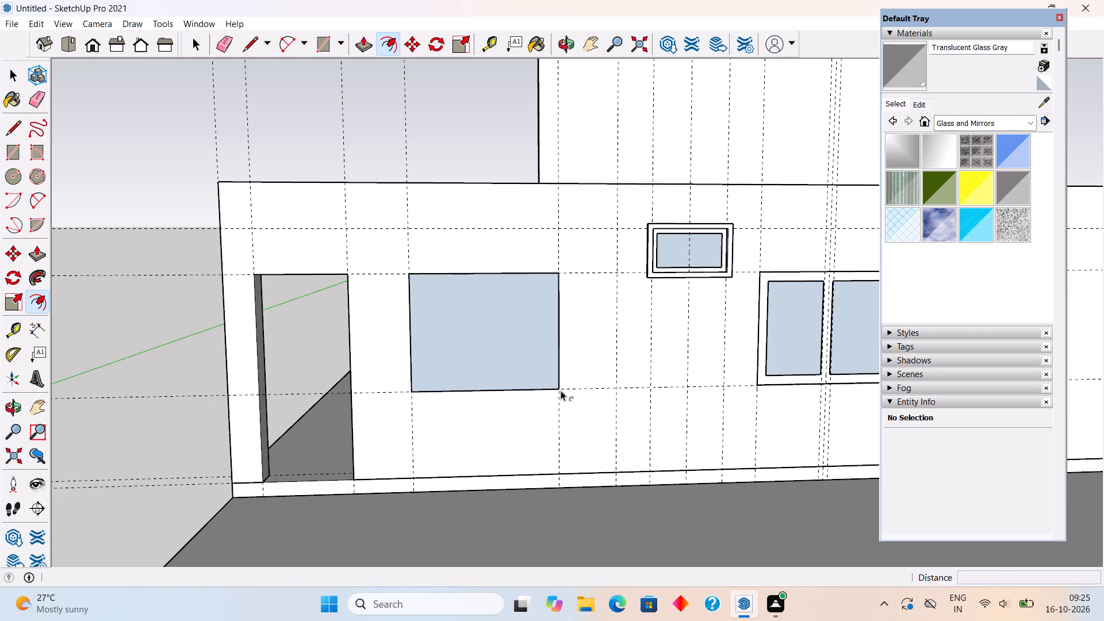
left_click(501, 386)
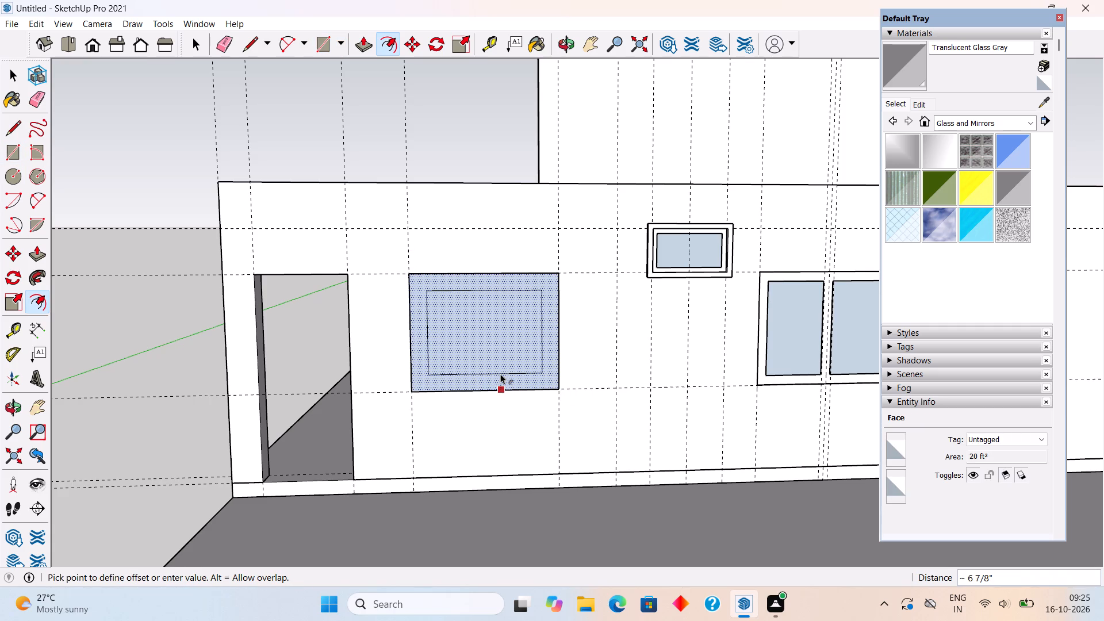
type("4\"")
key("Return")
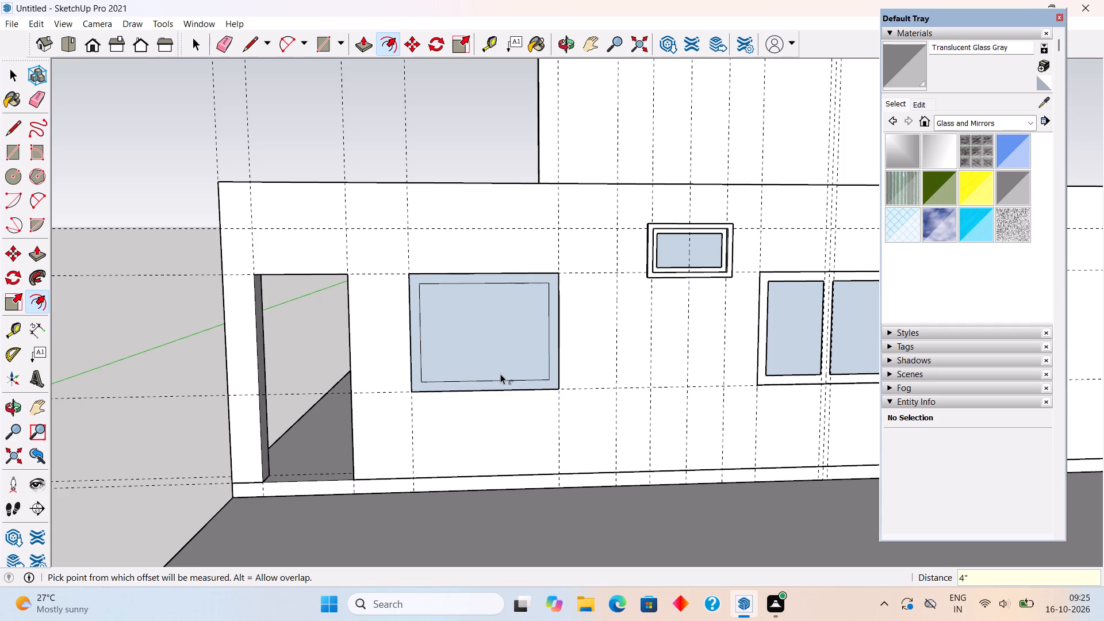
left_click(500, 374)
key("space")
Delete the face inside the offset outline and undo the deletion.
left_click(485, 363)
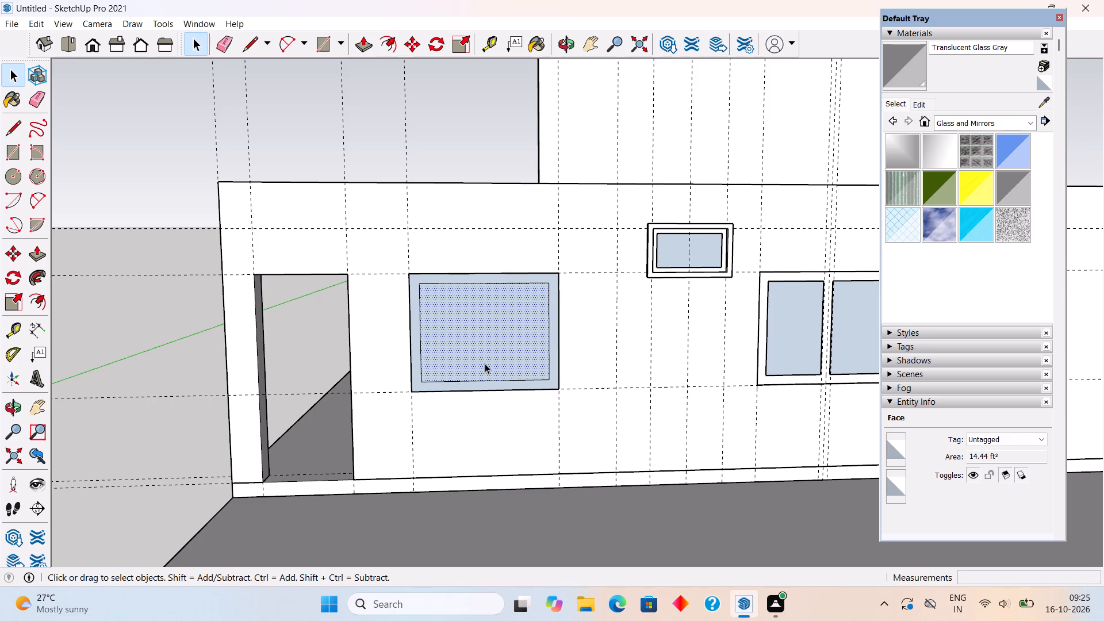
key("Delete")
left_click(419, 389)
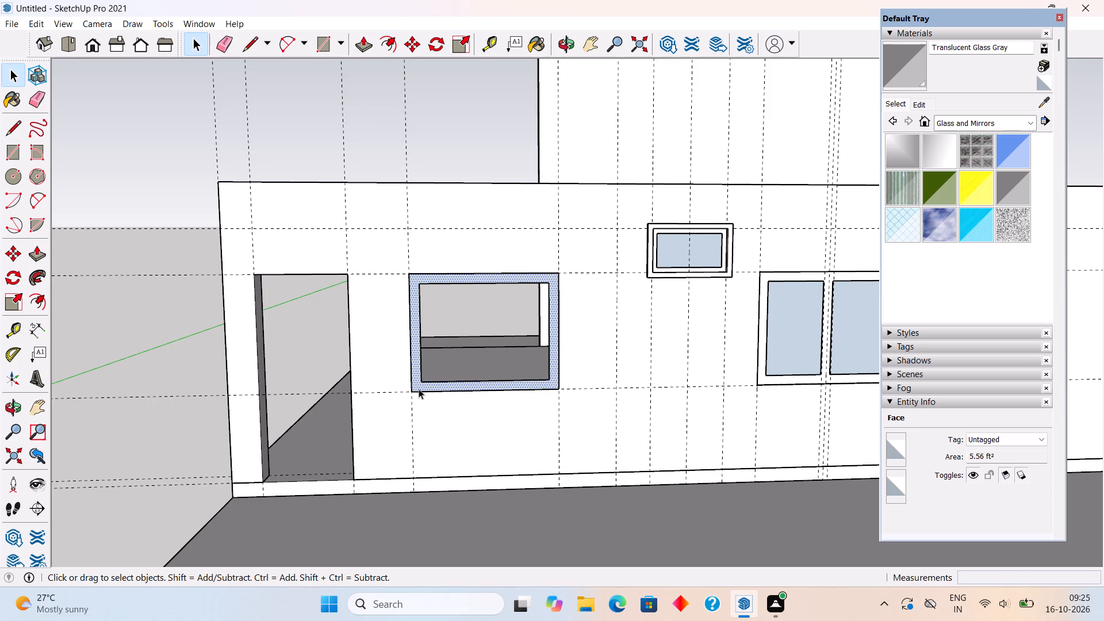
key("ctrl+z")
Place a vertical guide 2' 2" from the inner outline's side edge at mid-width, plus parallel guides 2" to each side of it.
key("t")
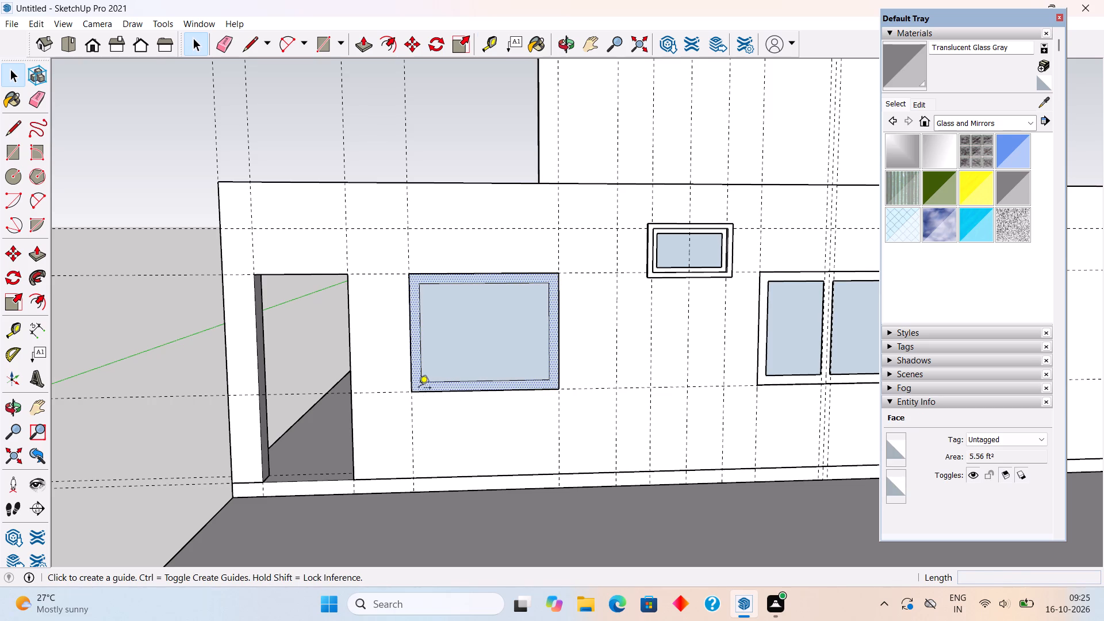
left_click(421, 363)
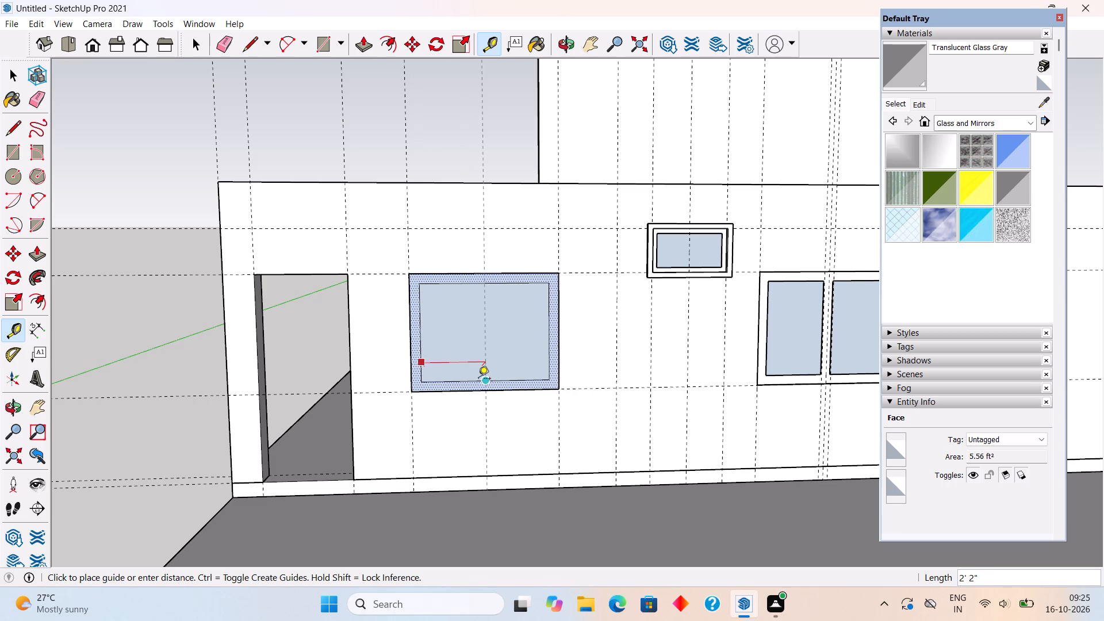
left_click(479, 379)
left_click(486, 363)
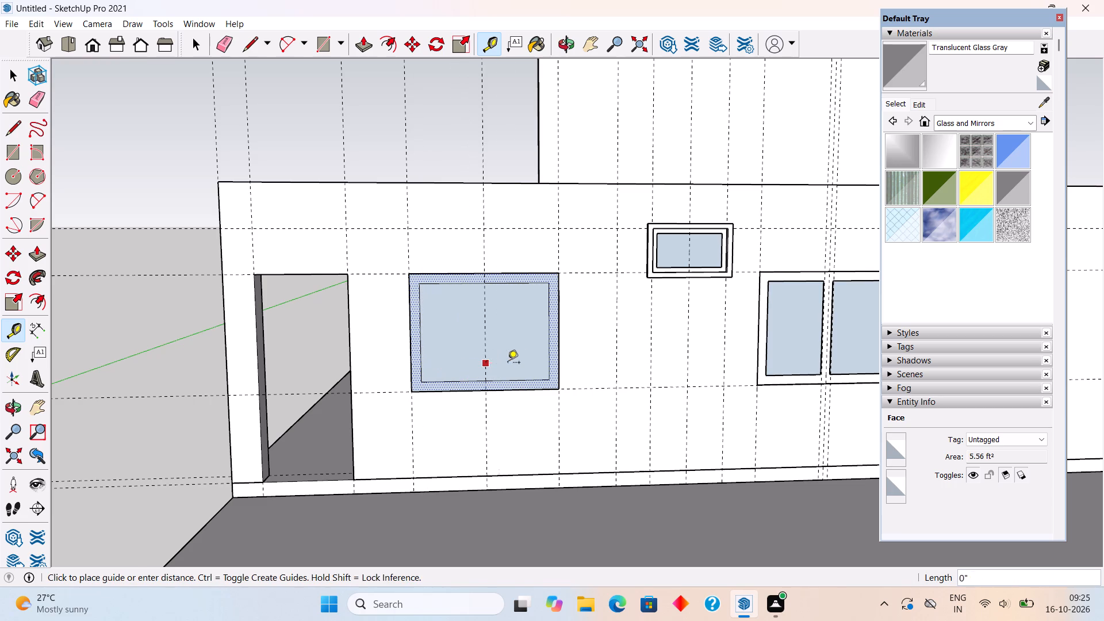
type("2\"")
key("Return")
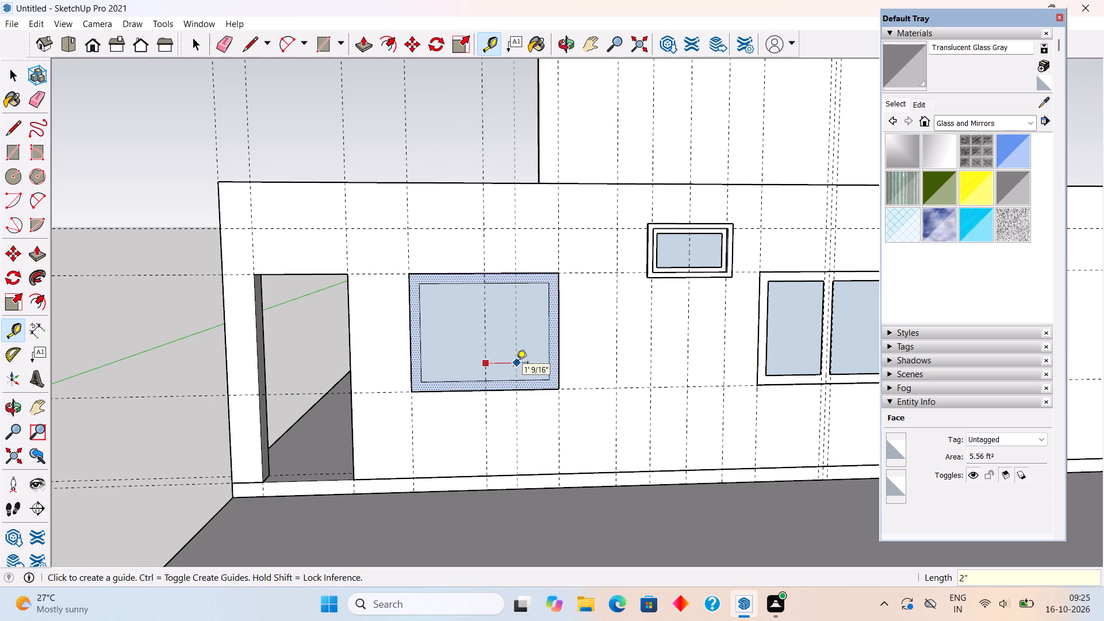
scroll(448, 354, "up", 4)
left_click(501, 344)
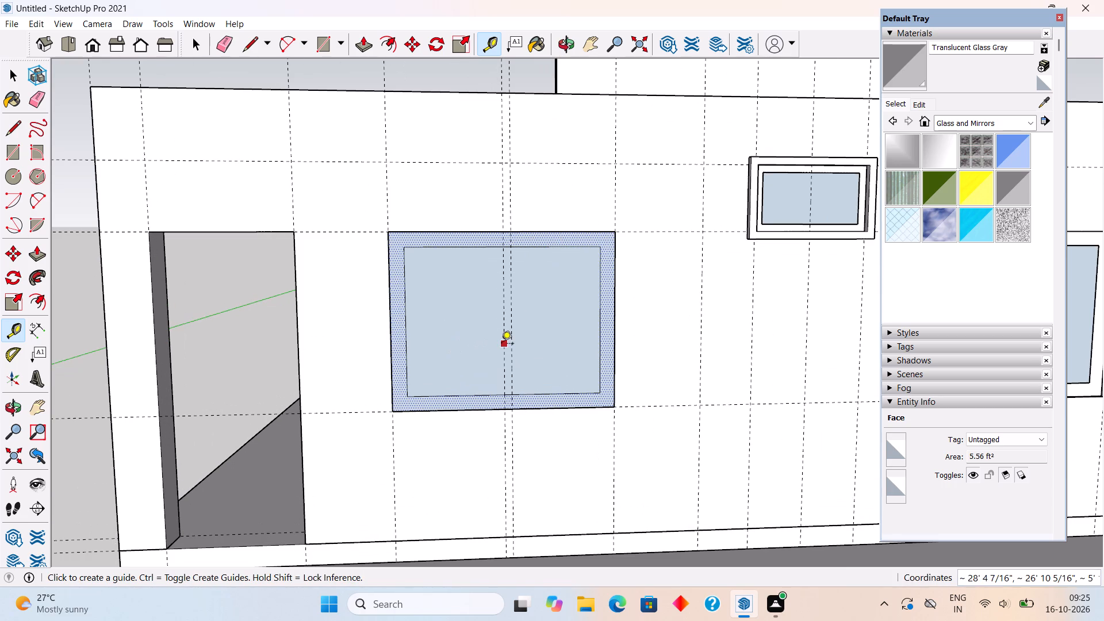
type("2\"")
key("Return")
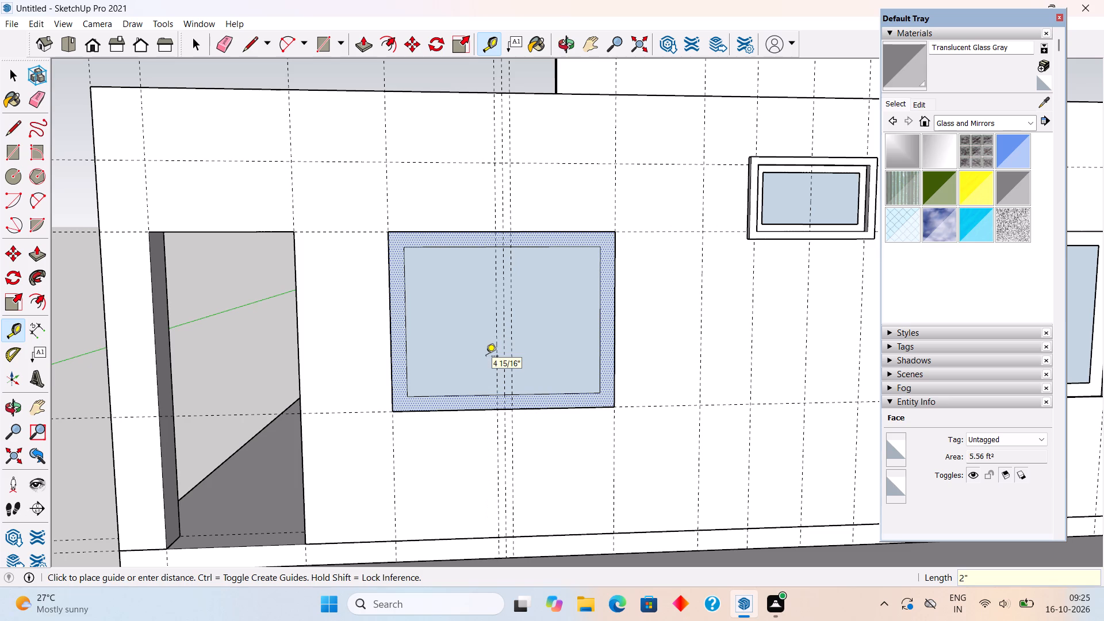
Draw two 3' 4" vertical lines along the outer centre guides, between the inner outline's top and bottom edges, to form the mullion.
key("l")
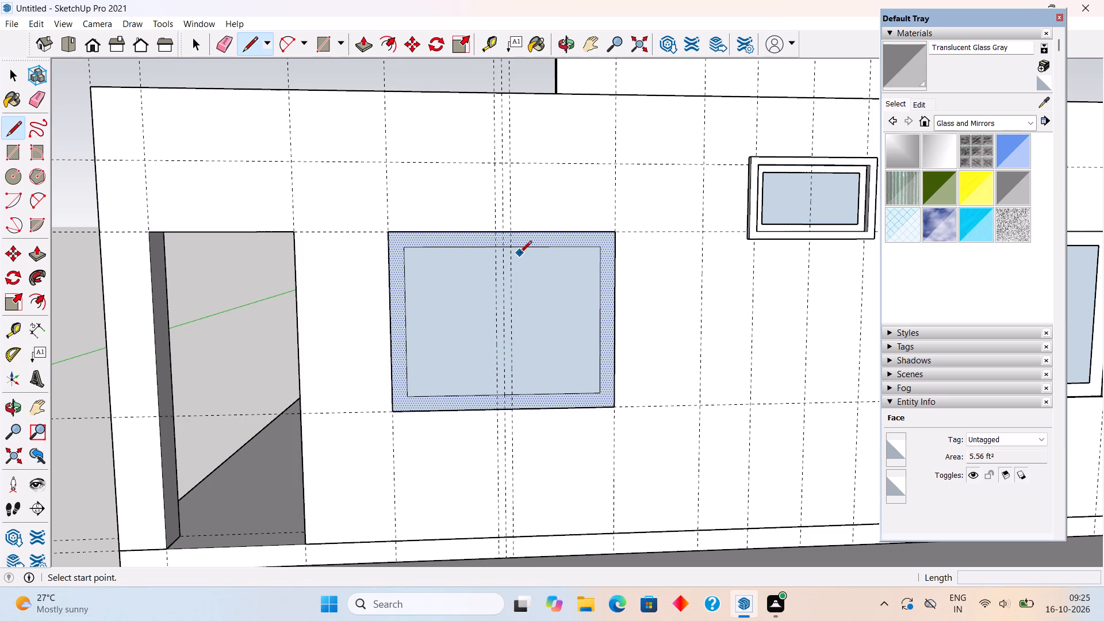
left_click(511, 250)
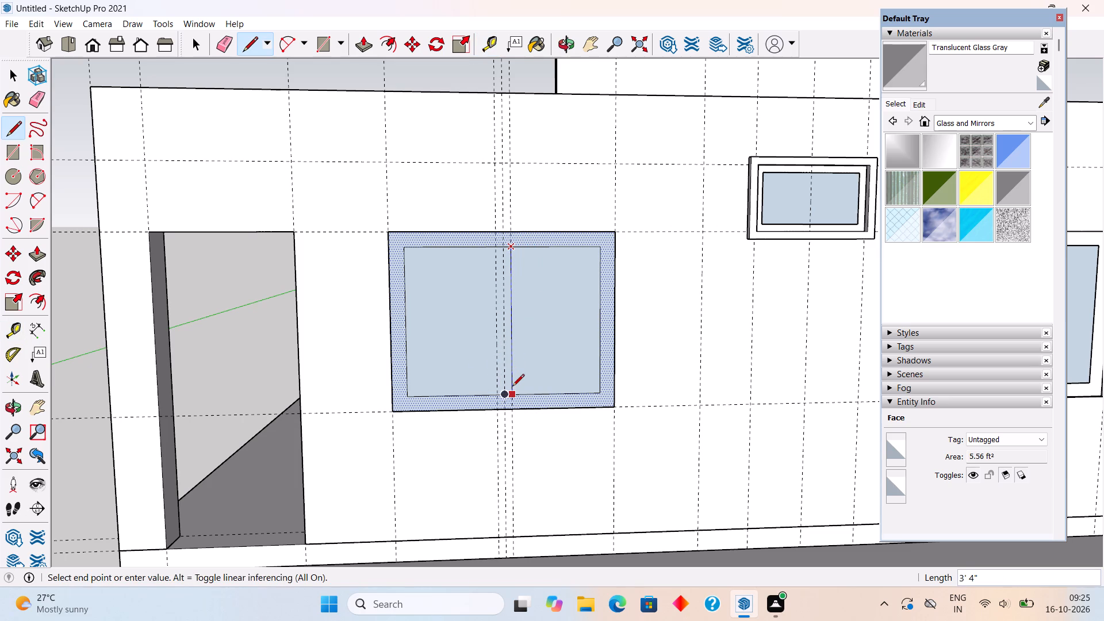
left_click(513, 392)
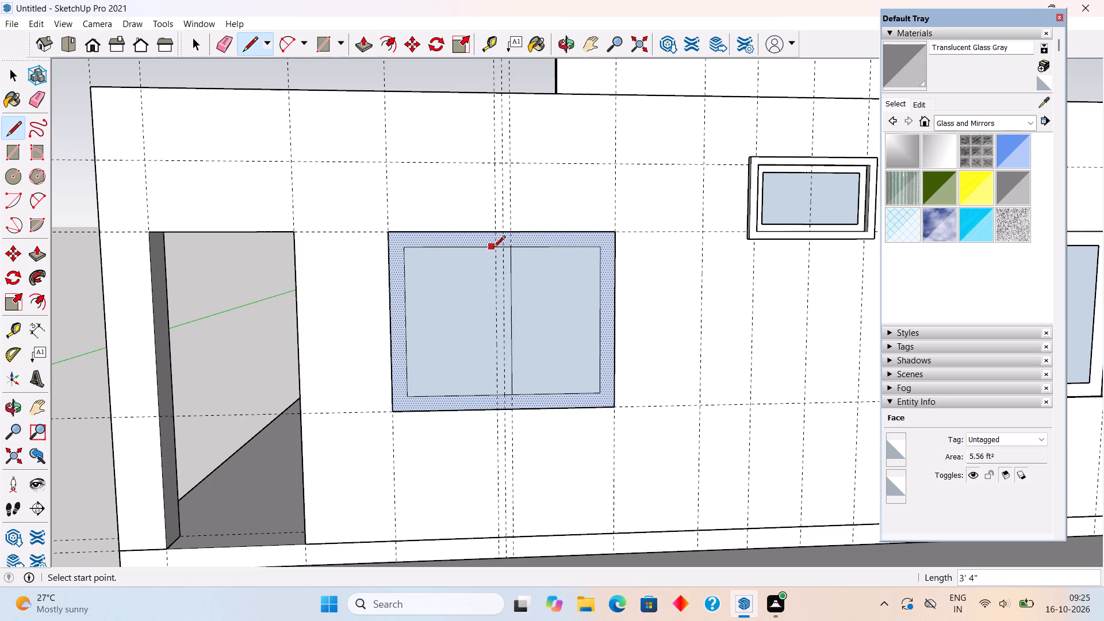
left_click(494, 249)
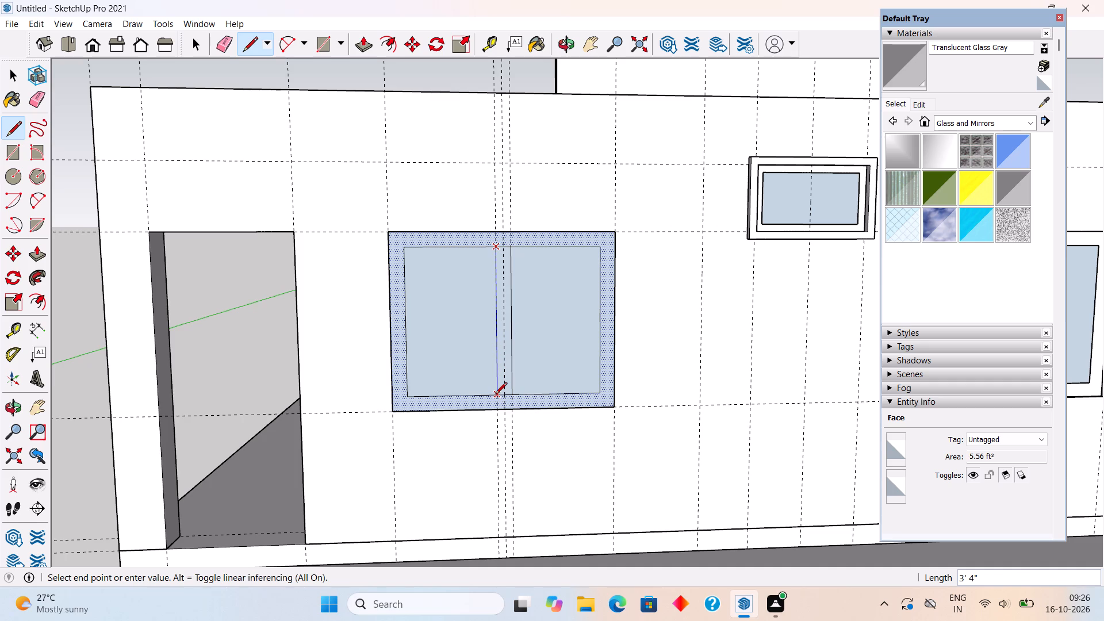
left_click(496, 396)
key("space")
Erase the short top and bottom edge segments between the mullion lines, merging the mullion with the frame face.
key("e")
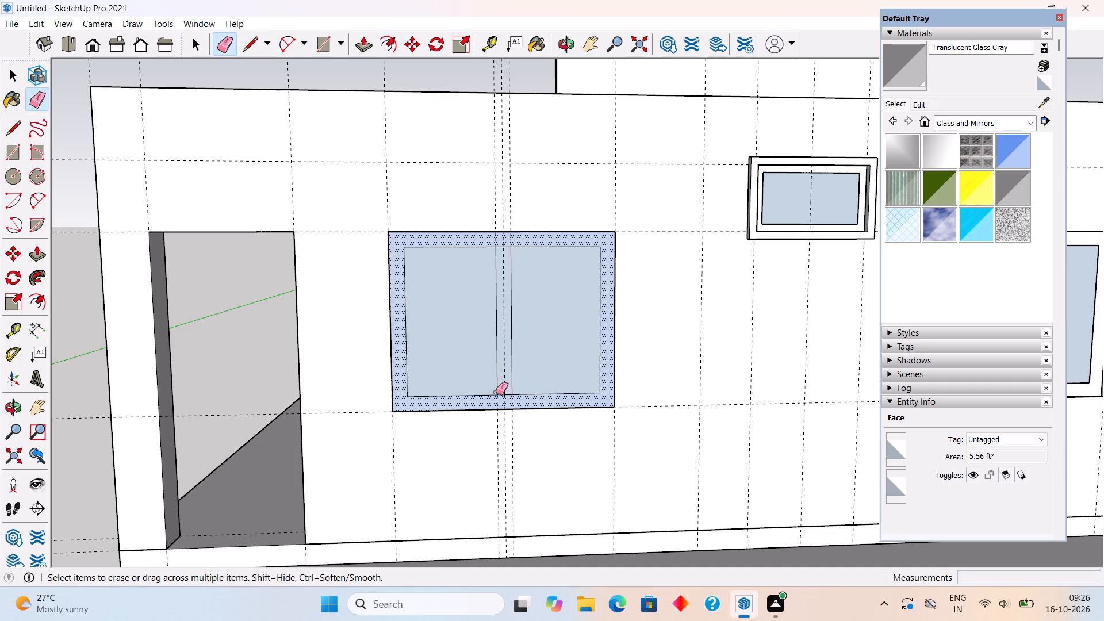
scroll(497, 392, "up", 11)
left_click(504, 401)
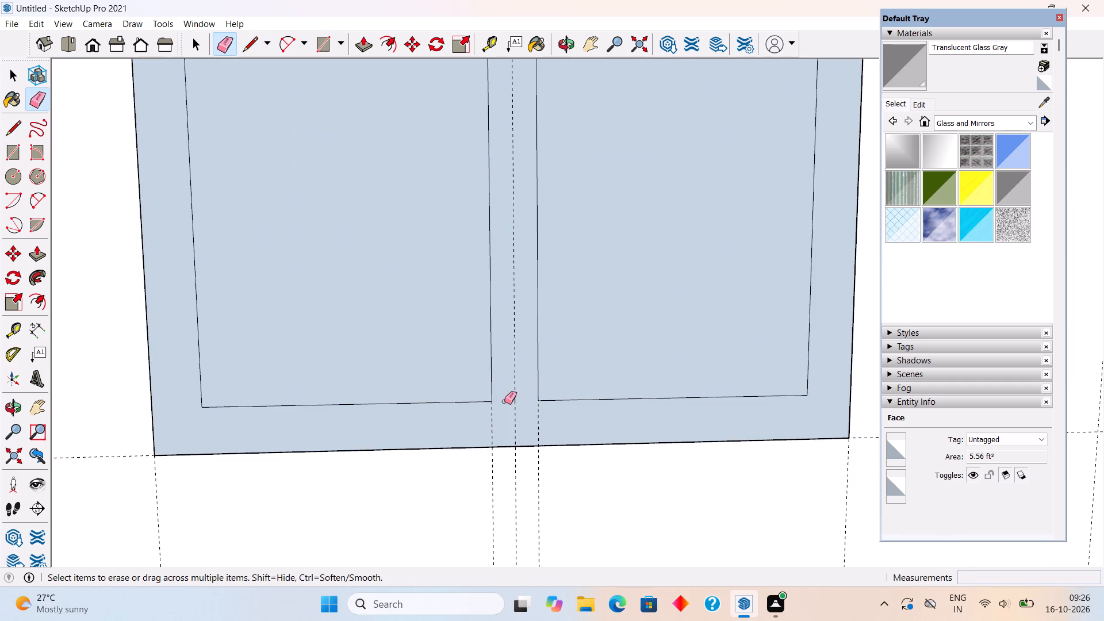
scroll(504, 401, "down", 5)
scroll(514, 111, "up", 2)
left_click(515, 104)
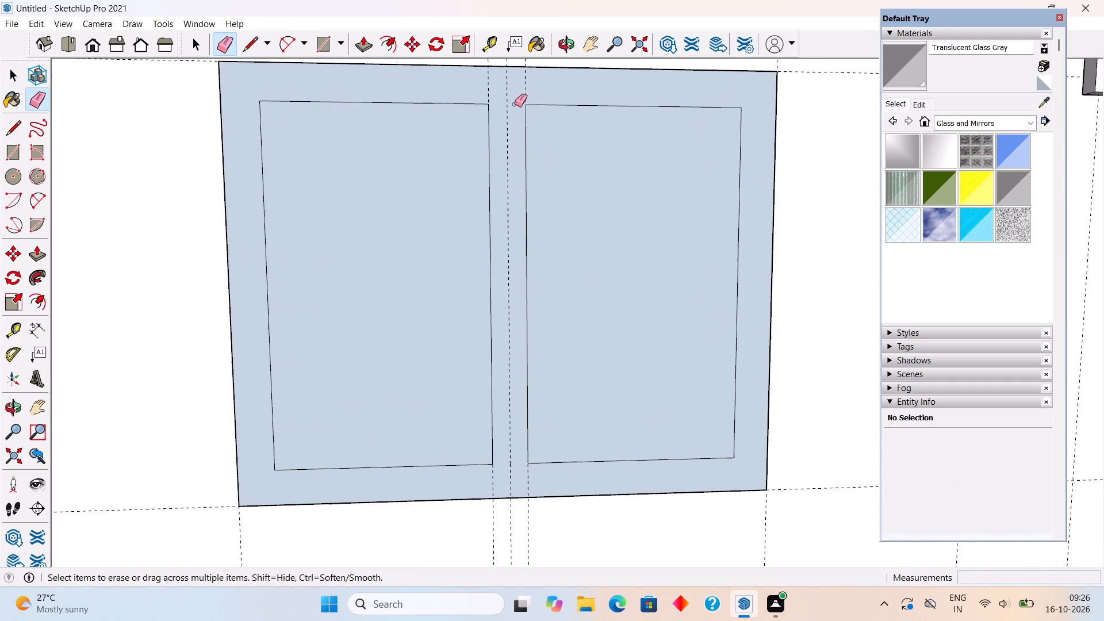
Delete the two pane faces on either side of the mullion to open up the frame.
key("space")
left_click(449, 227)
key("Delete")
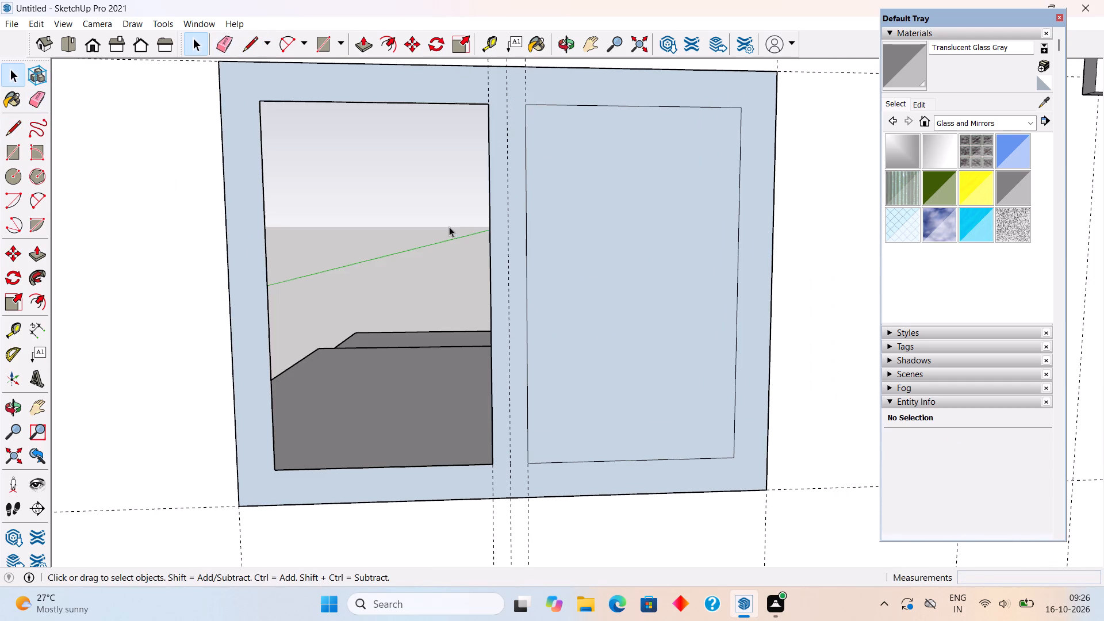
left_click(577, 264)
key("Delete")
Extrude the window frame face outward by 3" with Push/Pull.
key("p")
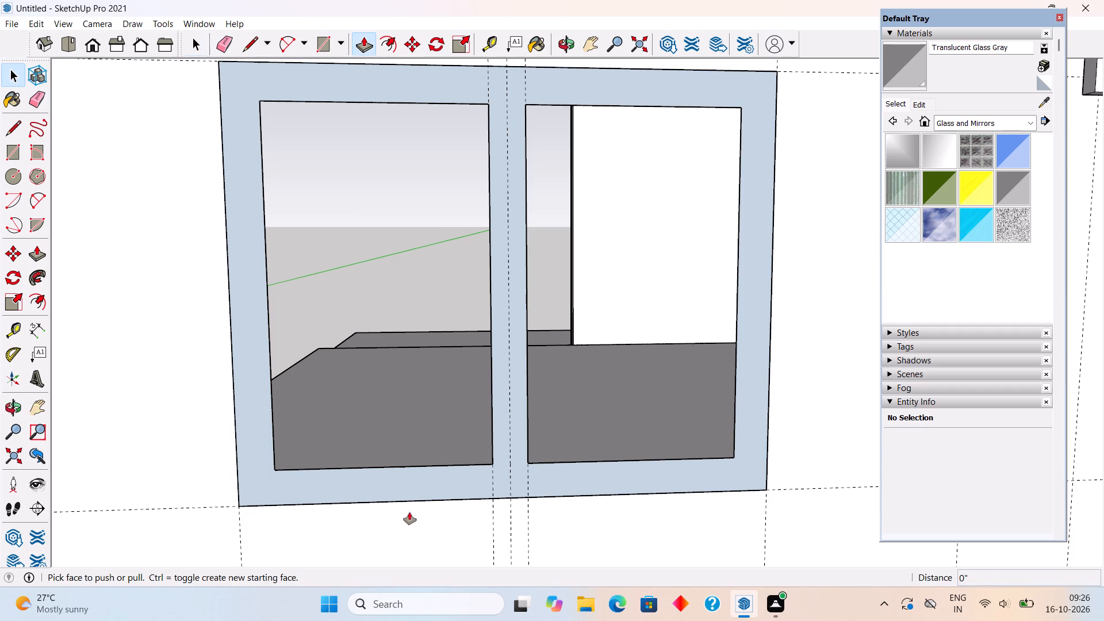
left_click(416, 490)
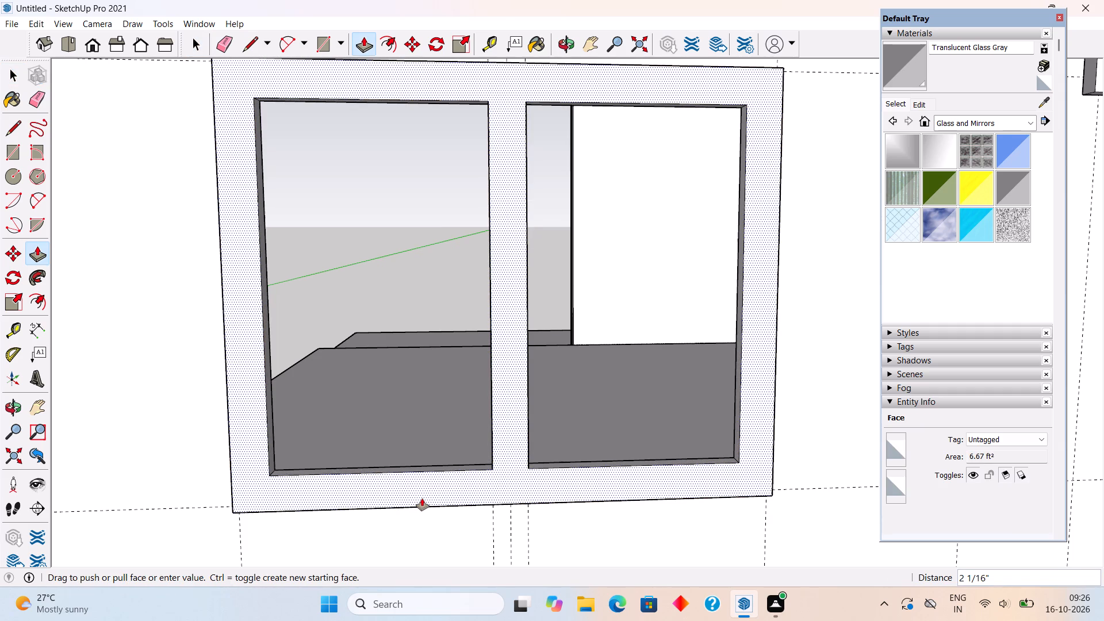
type("3\"")
key("Return")
key("space")
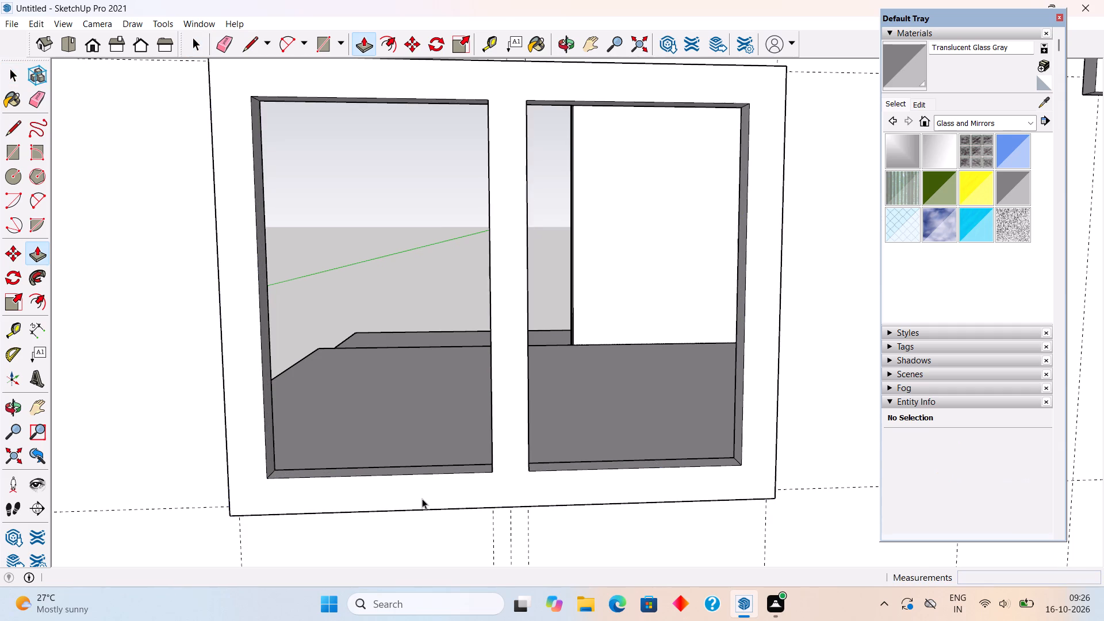
Select all of the extruded two-pane frame's geometry and make it a group.
scroll(422, 499, "down", 10)
middle_click_drag(251, 544, 493, 527)
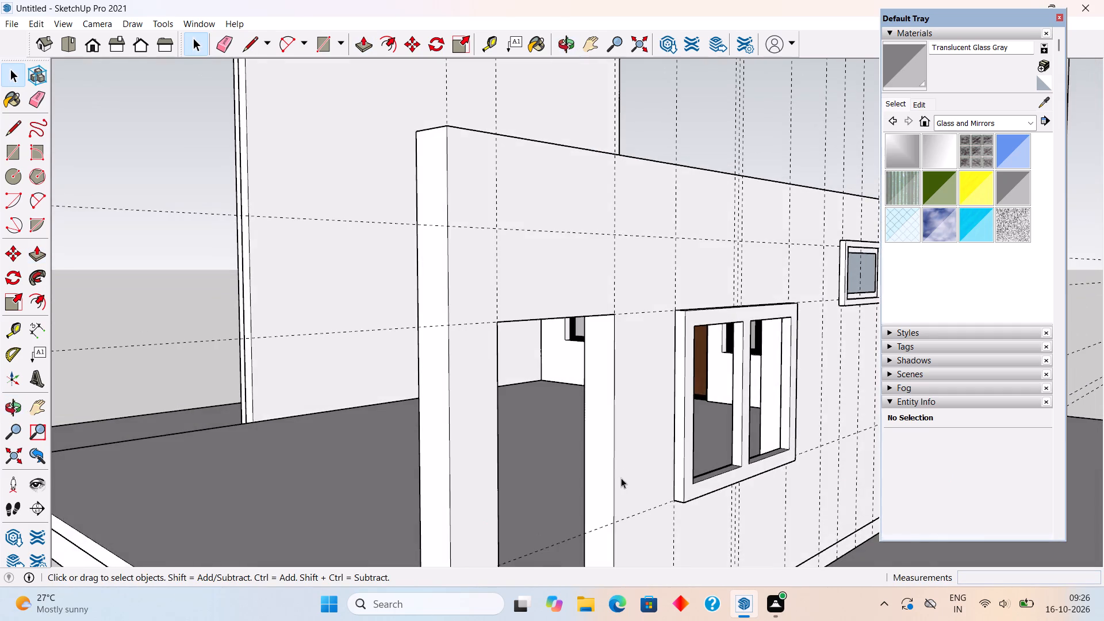
scroll(627, 466, "up", 4)
triple_click(702, 444)
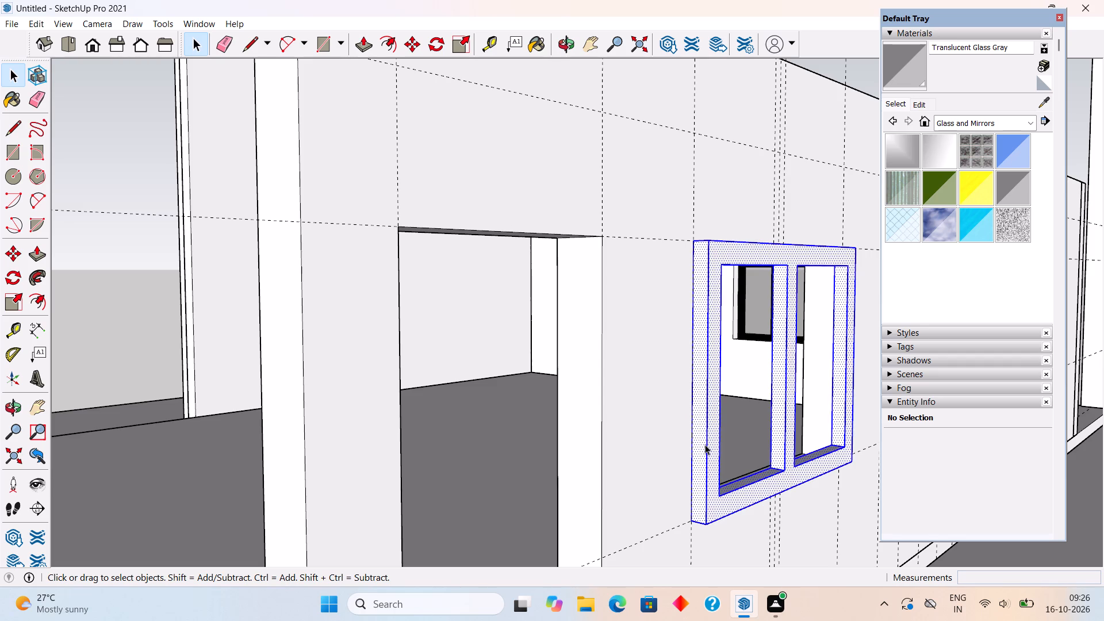
right_click(705, 444)
left_click(729, 349)
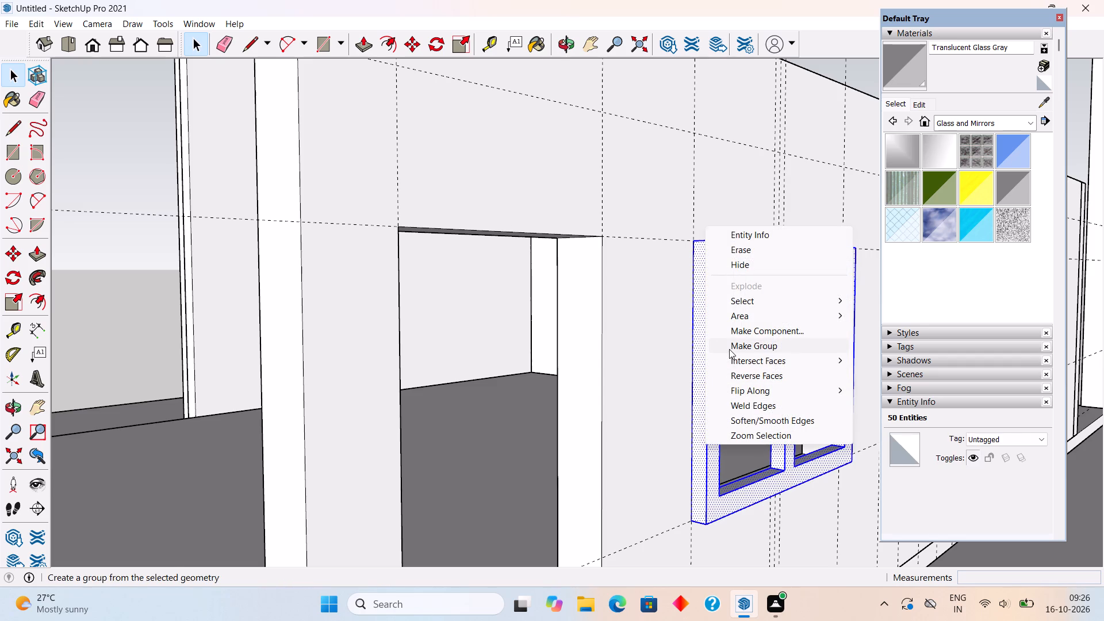
Move the two-pane frame group back by its lower corner until its front is flush with the wall face.
scroll(729, 349, "down", 10)
middle_click_drag(705, 359, 405, 364)
left_click(305, 228)
scroll(456, 382, "up", 5)
middle_click_drag(460, 379, 581, 439)
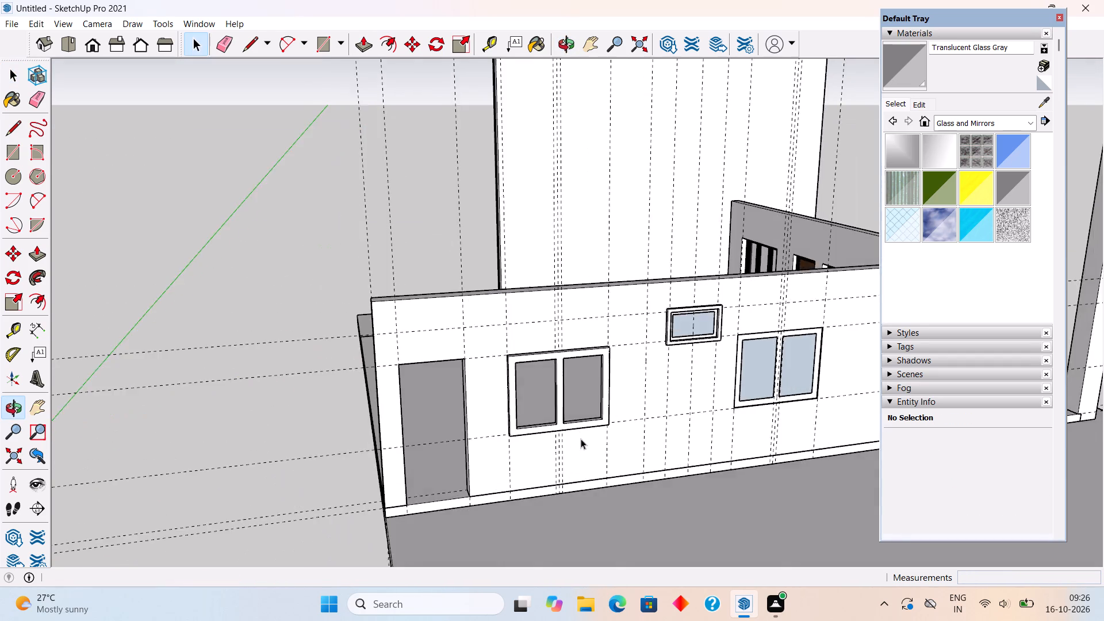
scroll(581, 440, "up", 7)
middle_click_drag(572, 421, 550, 453)
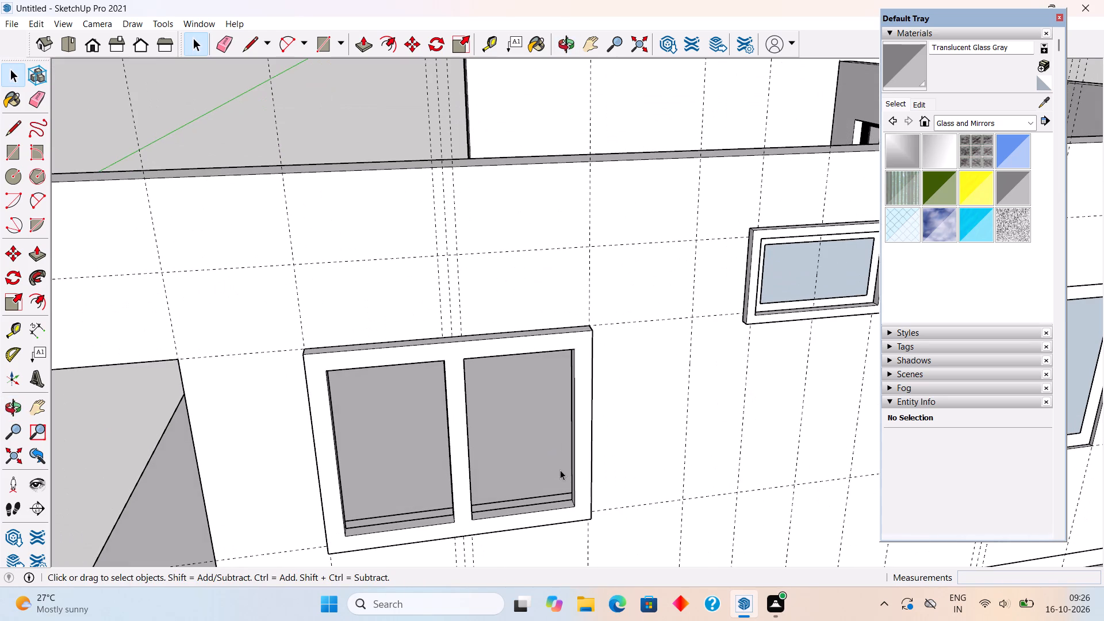
left_click(588, 499)
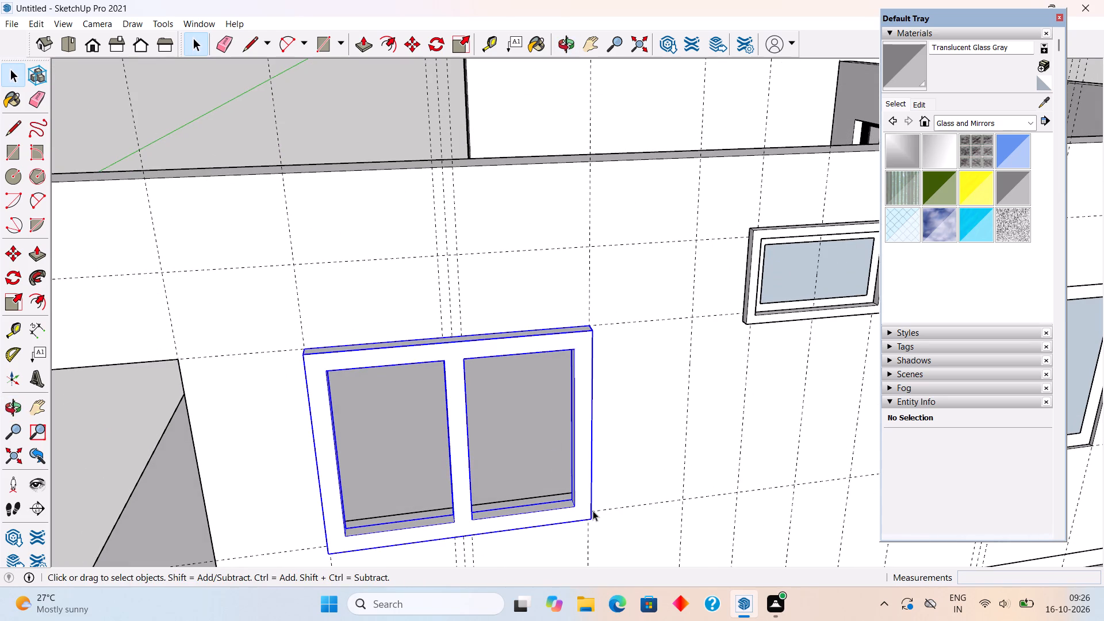
key("m")
left_click(588, 519)
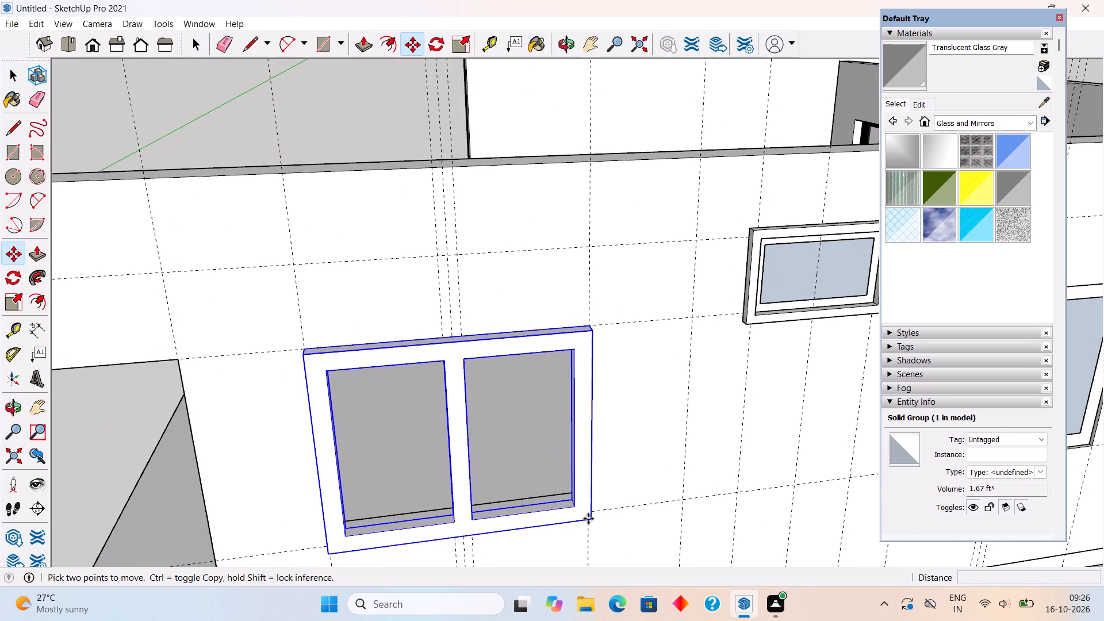
scroll(586, 512, "up", 3)
left_click(586, 511)
Move the two-pane frame group a further 1" into the wall opening from its lower corner and deselect it.
scroll(586, 511, "up", 5)
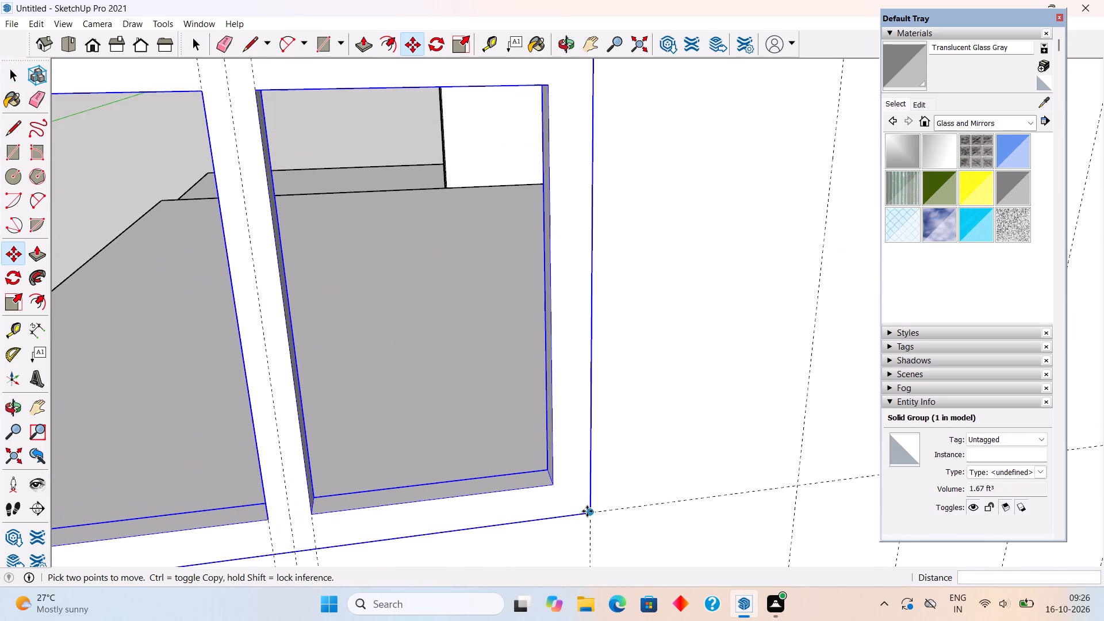
left_click(587, 511)
scroll(577, 488, "up", 6)
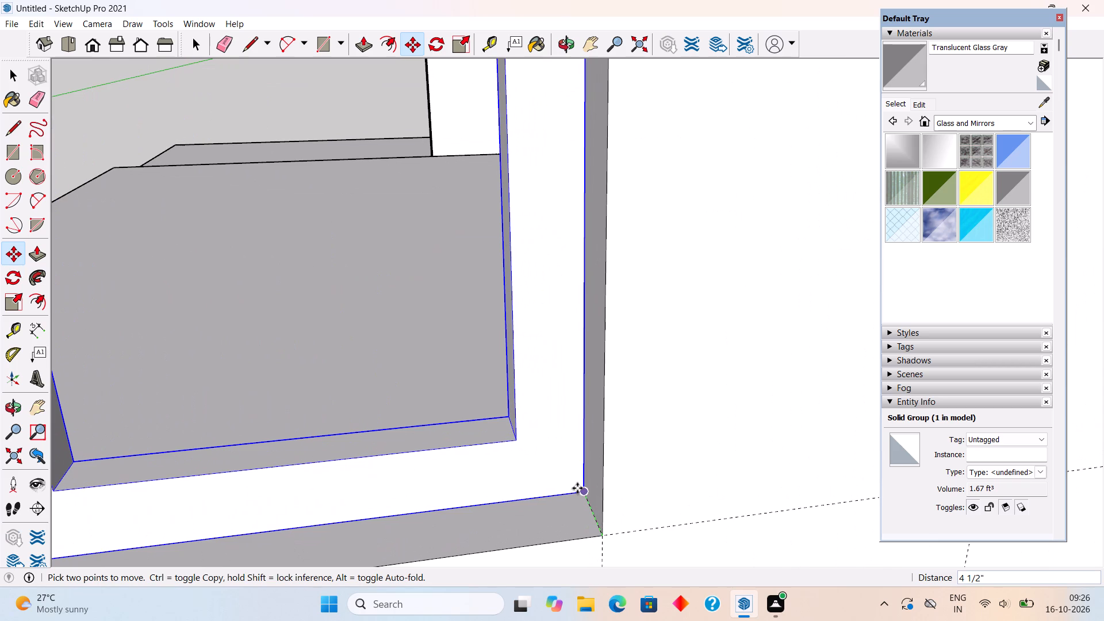
type("1\"")
key("Return")
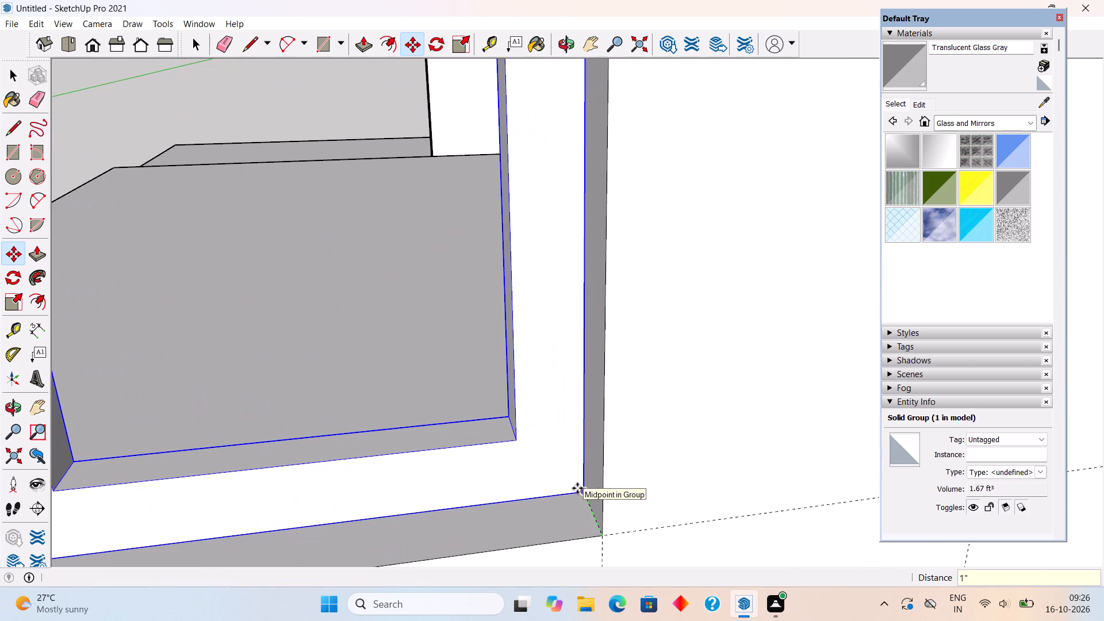
key("space")
scroll(562, 485, "down", 7)
left_click(401, 151)
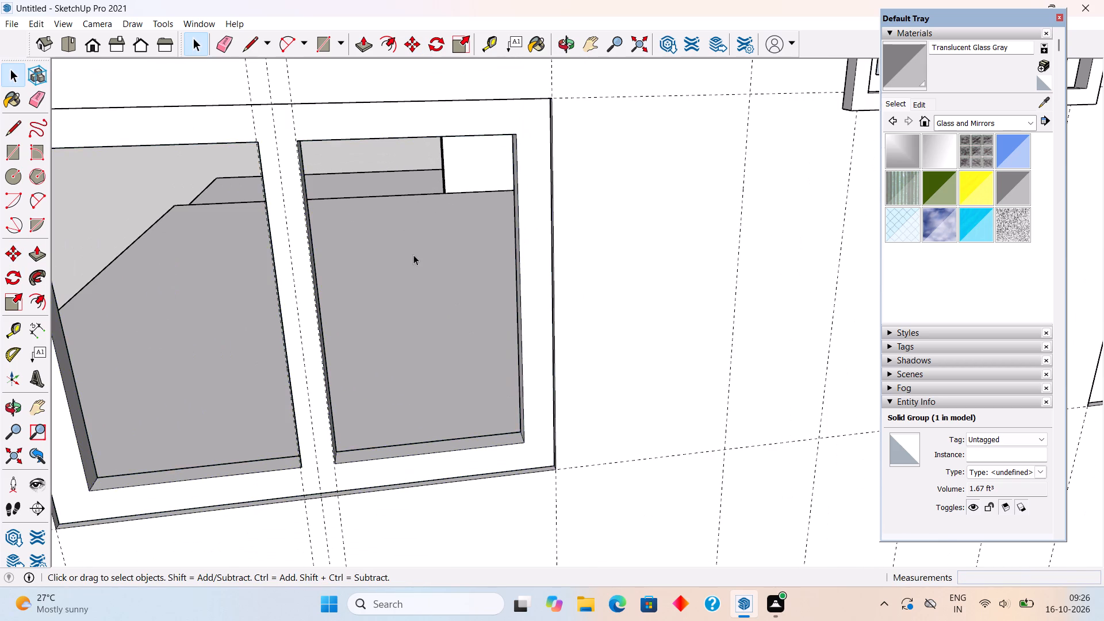
Draw a 2' by 3'4" rectangle in each of the two openings of the two-pane window frame near the door.
scroll(420, 277, "down", 4)
key("r")
scroll(272, 250, "up", 2)
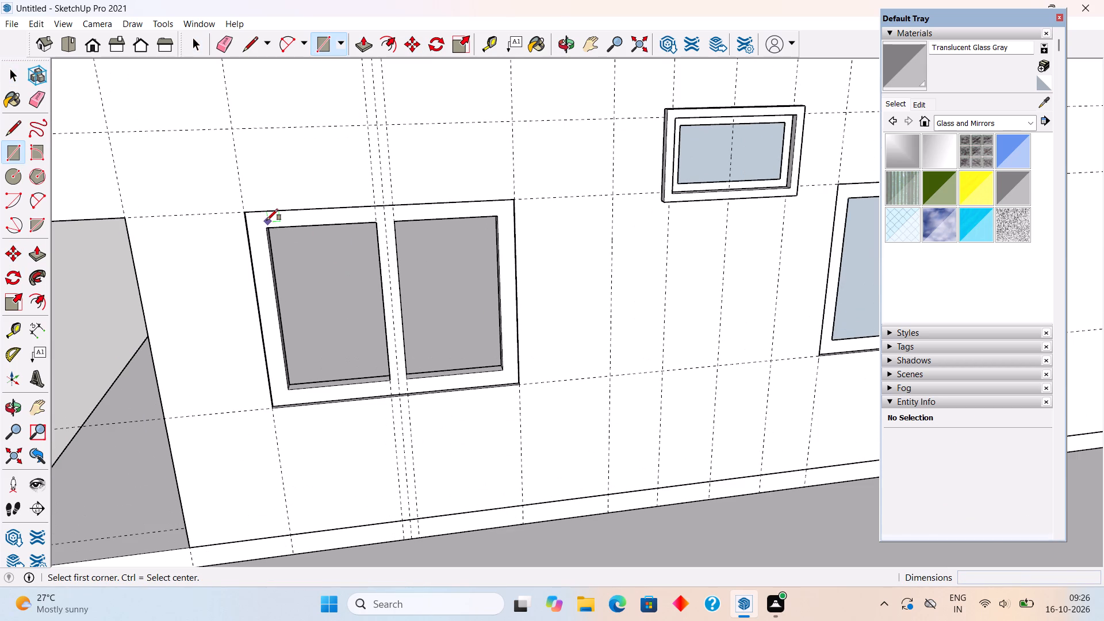
left_click(266, 231)
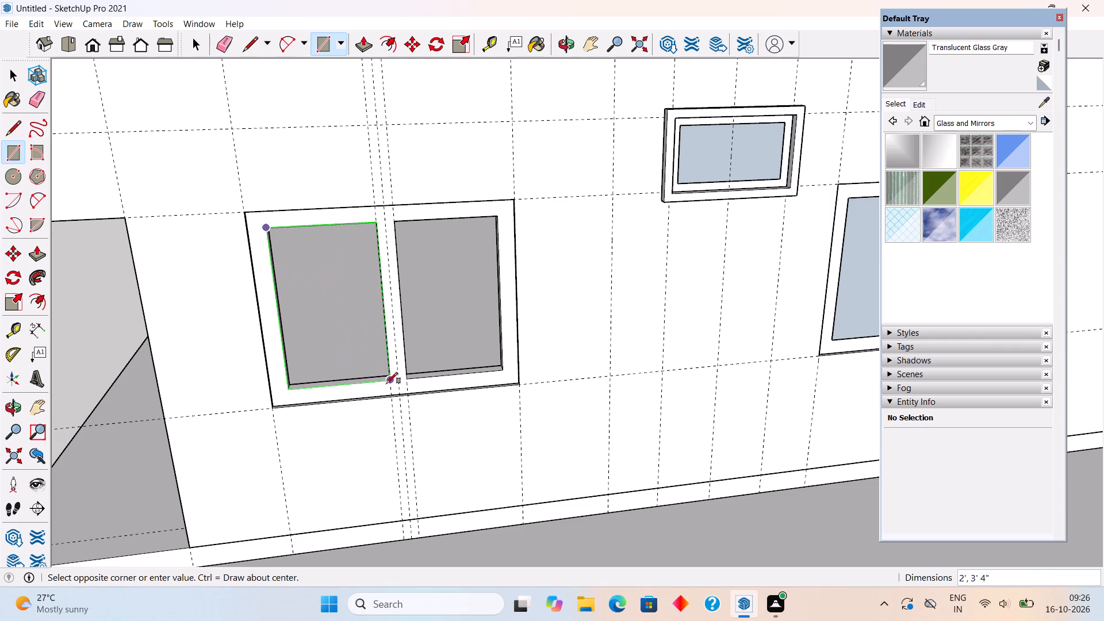
left_click(386, 384)
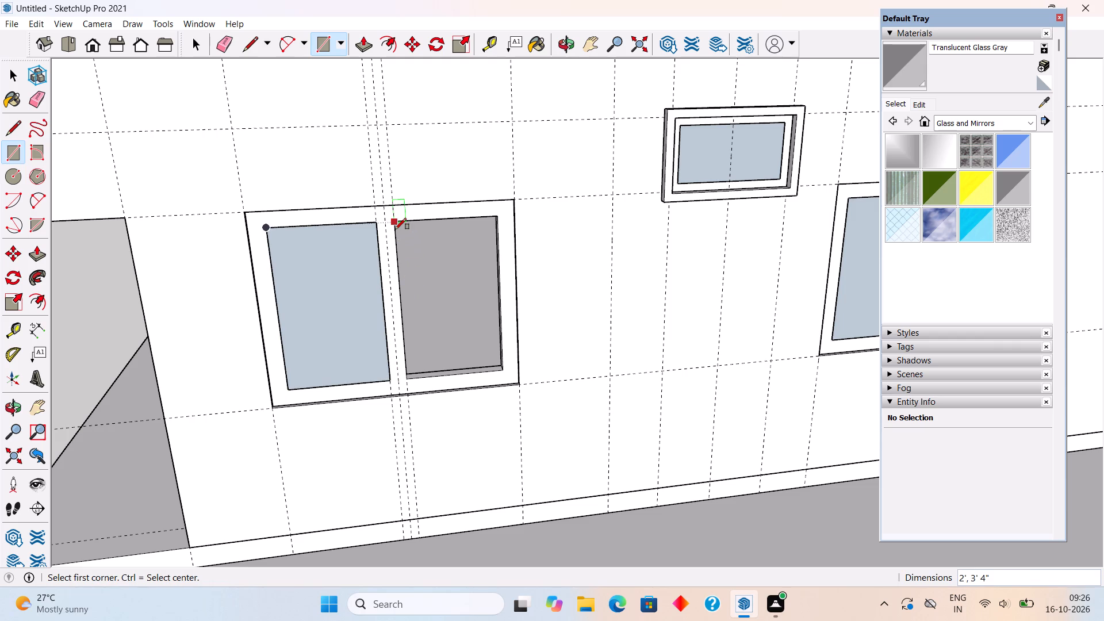
left_click(395, 226)
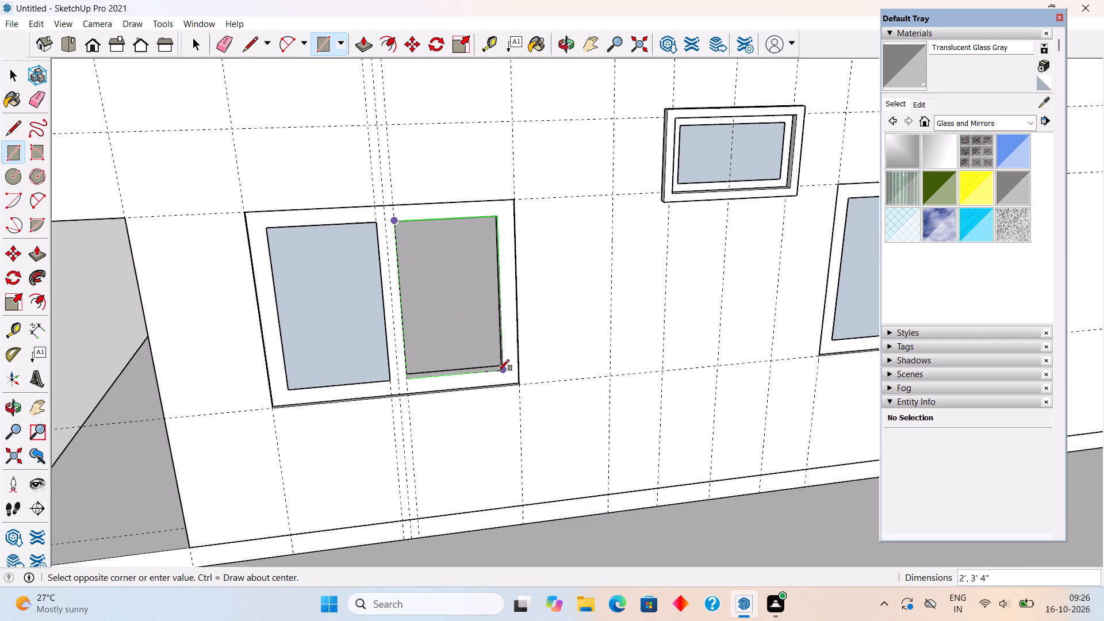
left_click(503, 372)
Make each of the two new pane rectangles, with its edges, a separate group and deselect.
key("space")
triple_click(481, 323)
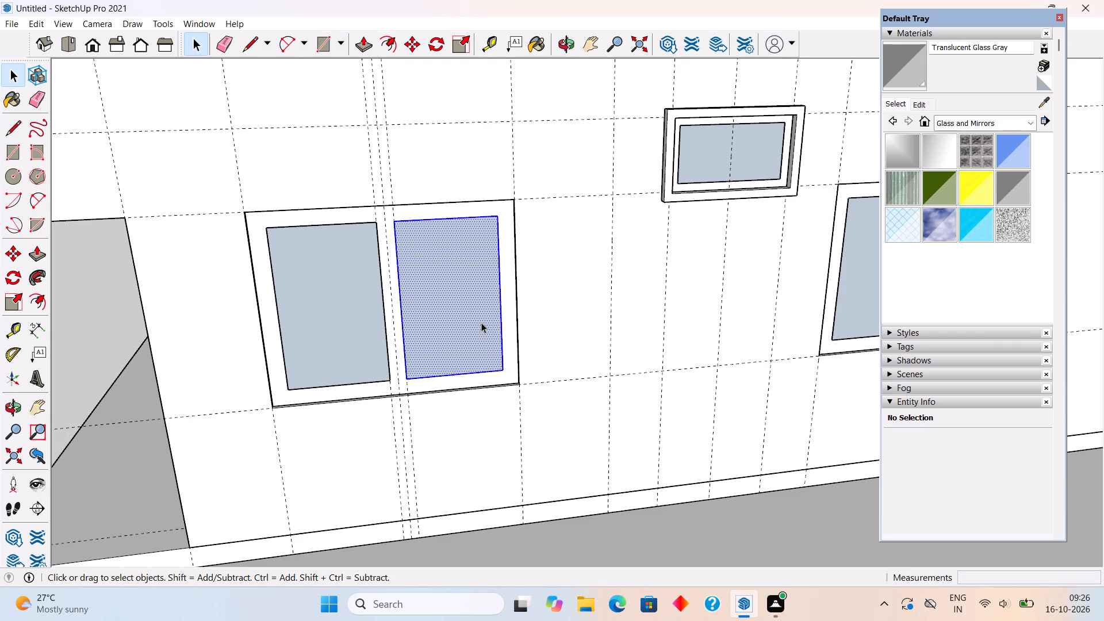
right_click(481, 323)
left_click(522, 449)
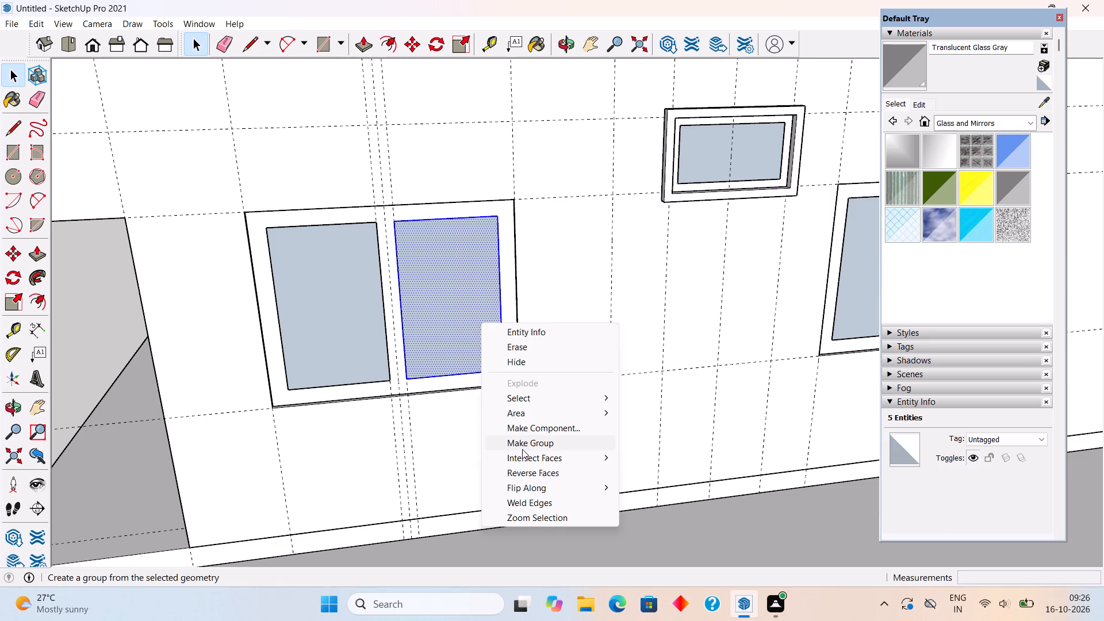
triple_click(369, 343)
right_click(369, 343)
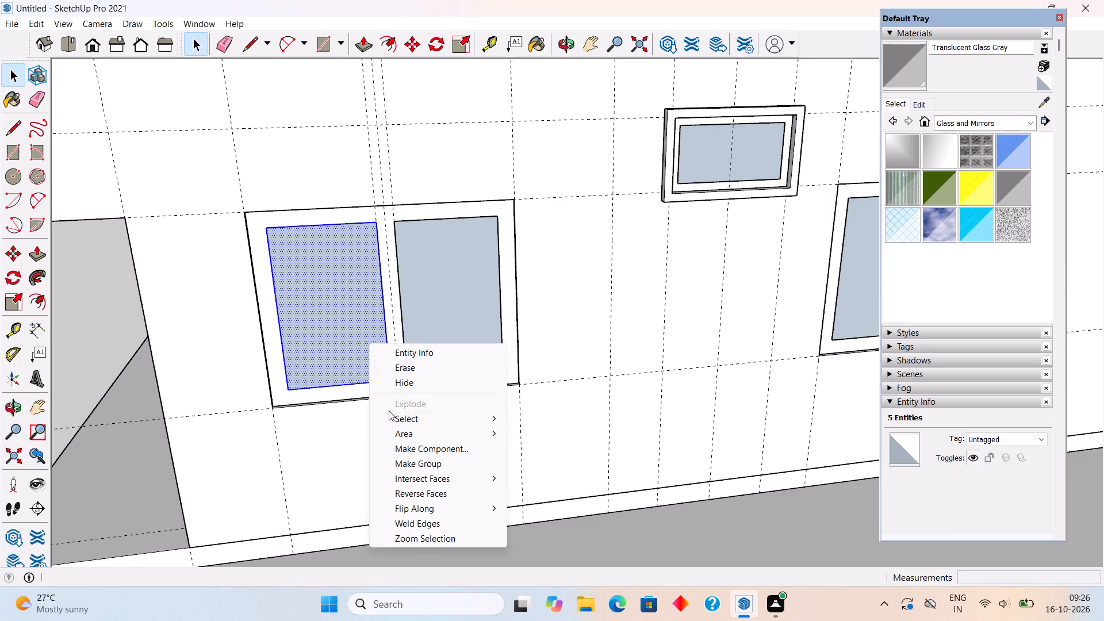
left_click(417, 463)
scroll(375, 348, "down", 9)
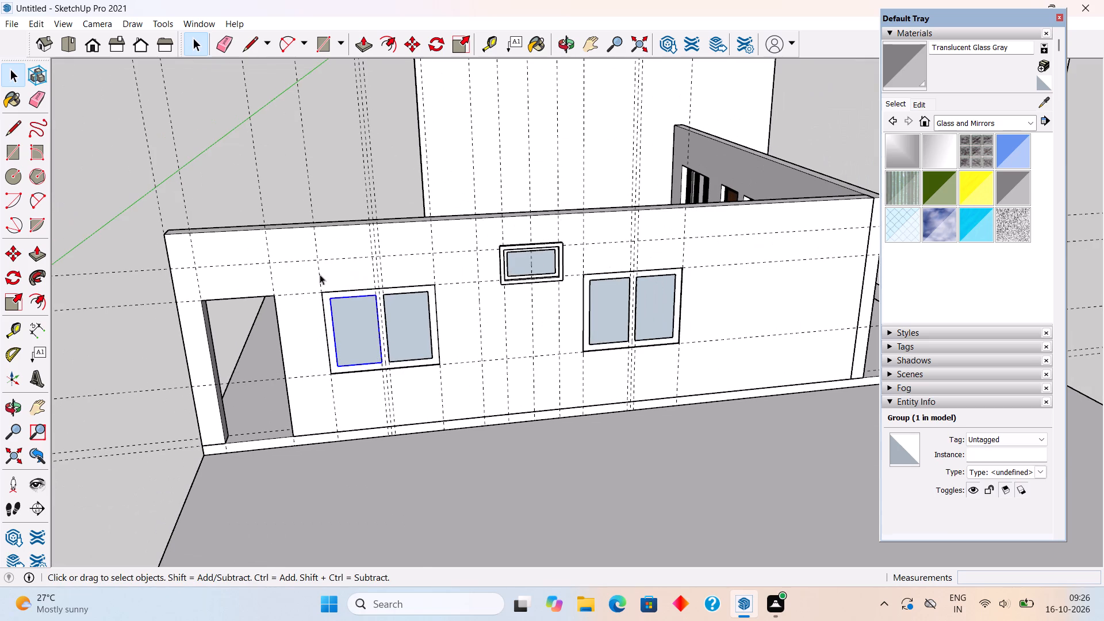
left_click(270, 215)
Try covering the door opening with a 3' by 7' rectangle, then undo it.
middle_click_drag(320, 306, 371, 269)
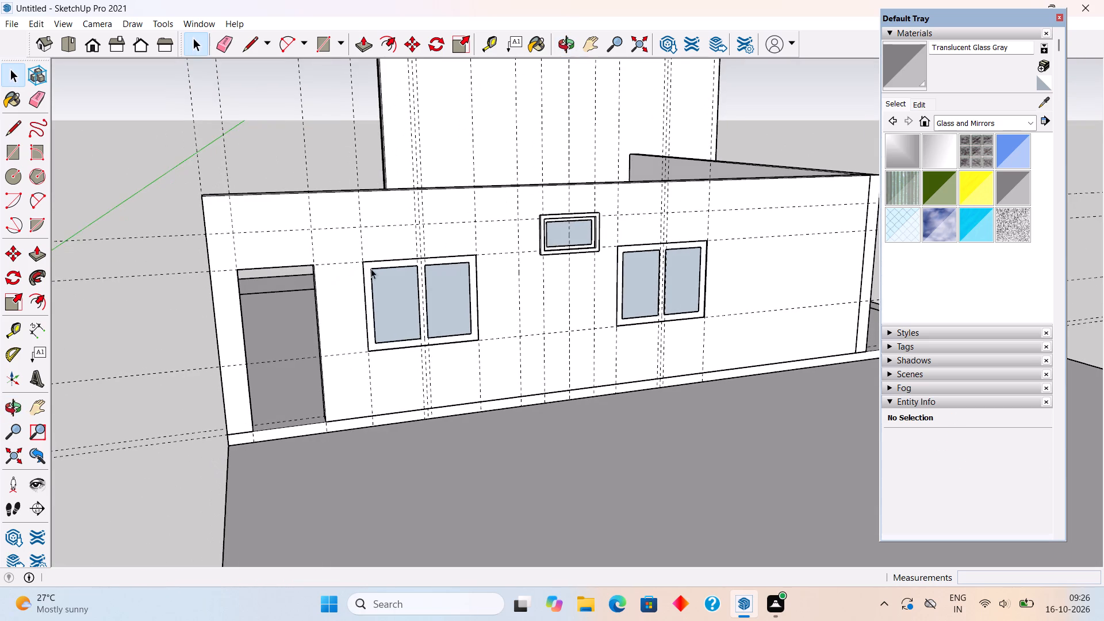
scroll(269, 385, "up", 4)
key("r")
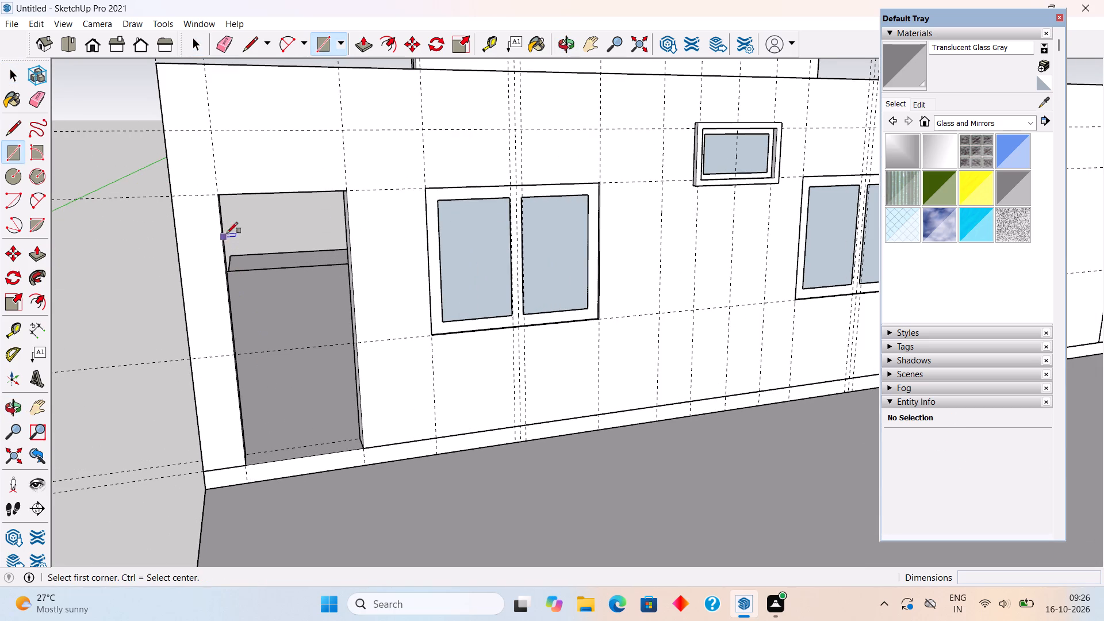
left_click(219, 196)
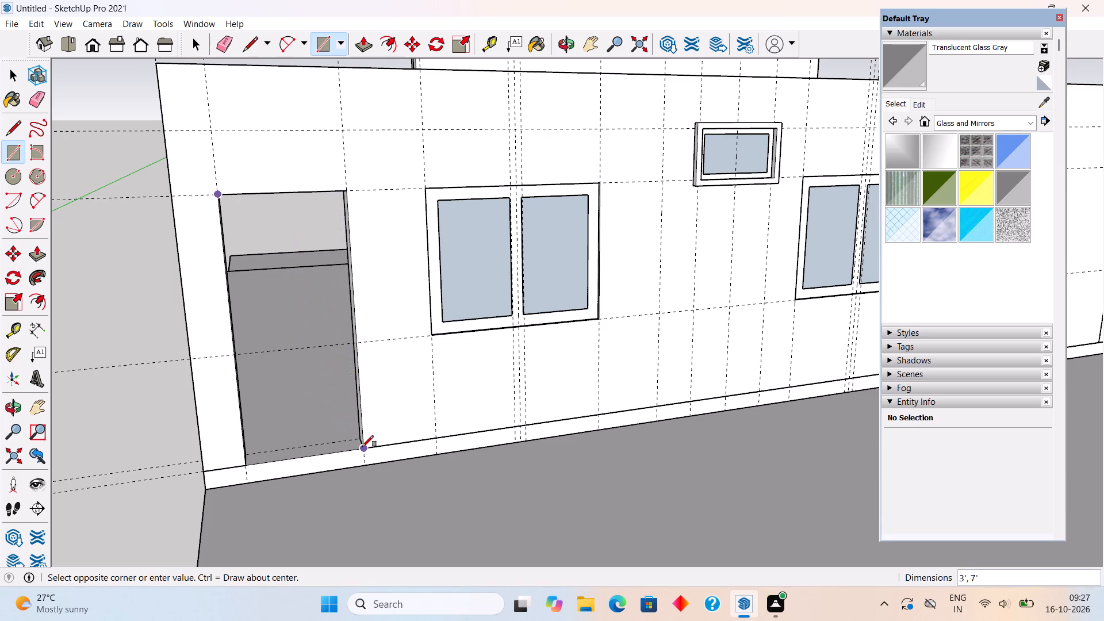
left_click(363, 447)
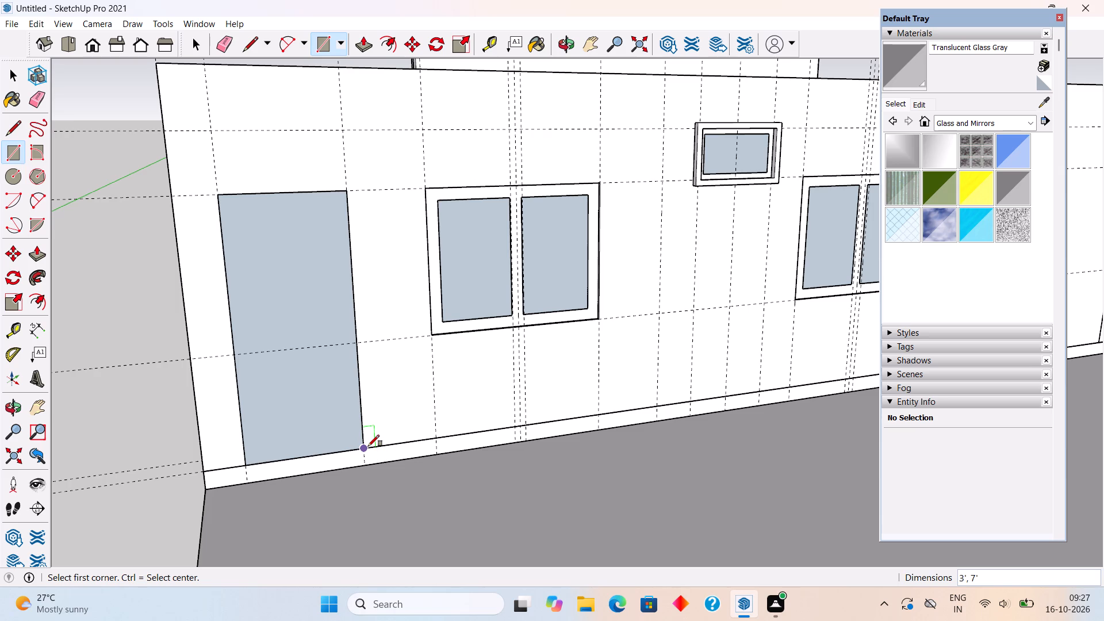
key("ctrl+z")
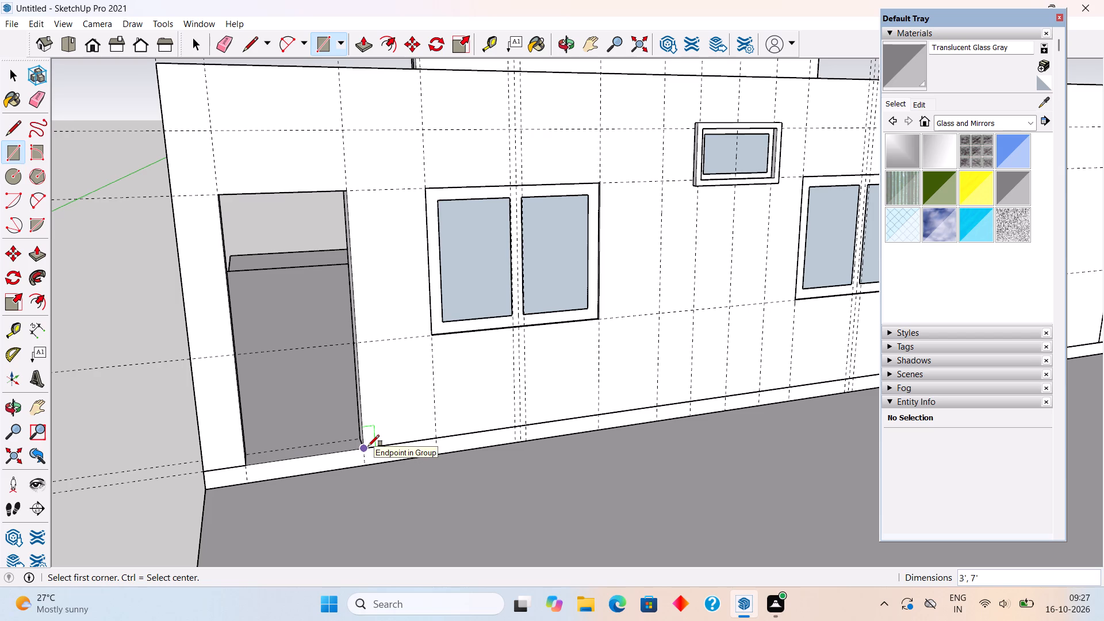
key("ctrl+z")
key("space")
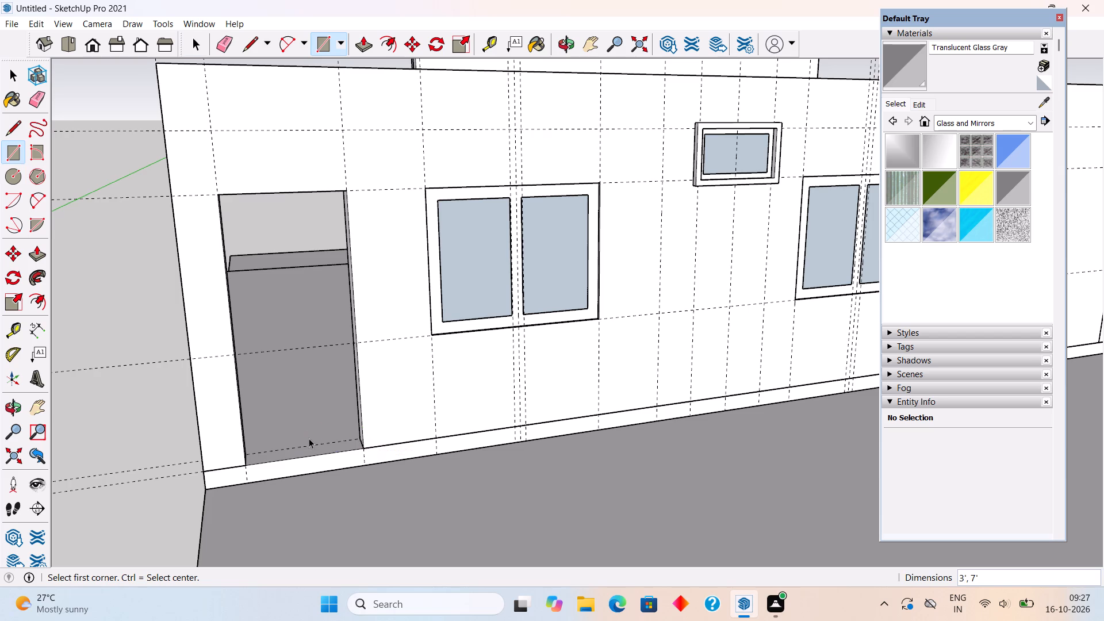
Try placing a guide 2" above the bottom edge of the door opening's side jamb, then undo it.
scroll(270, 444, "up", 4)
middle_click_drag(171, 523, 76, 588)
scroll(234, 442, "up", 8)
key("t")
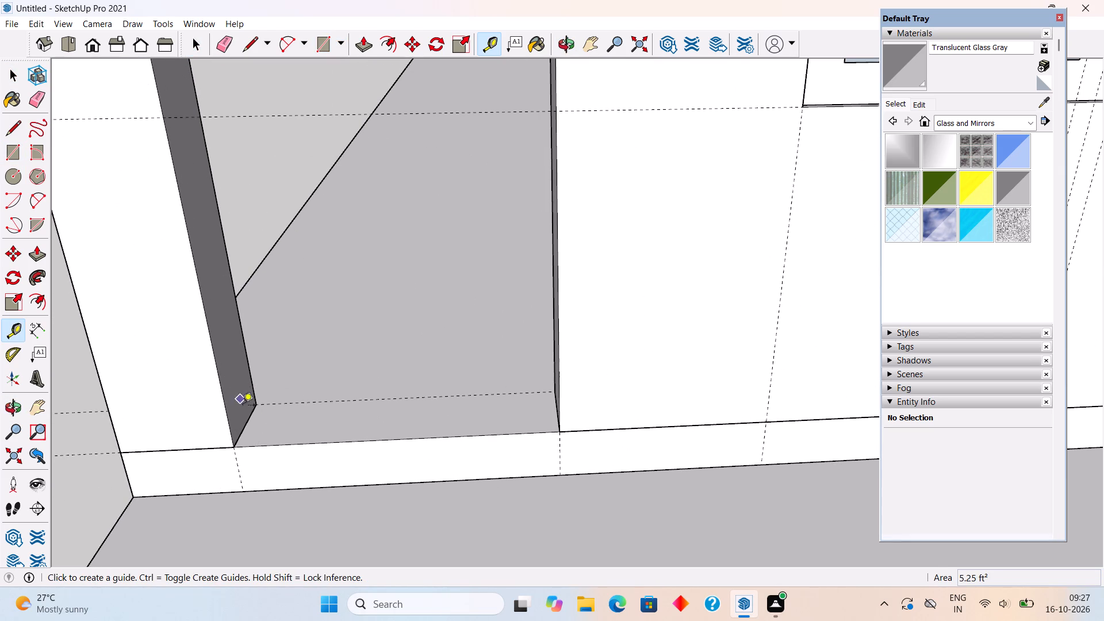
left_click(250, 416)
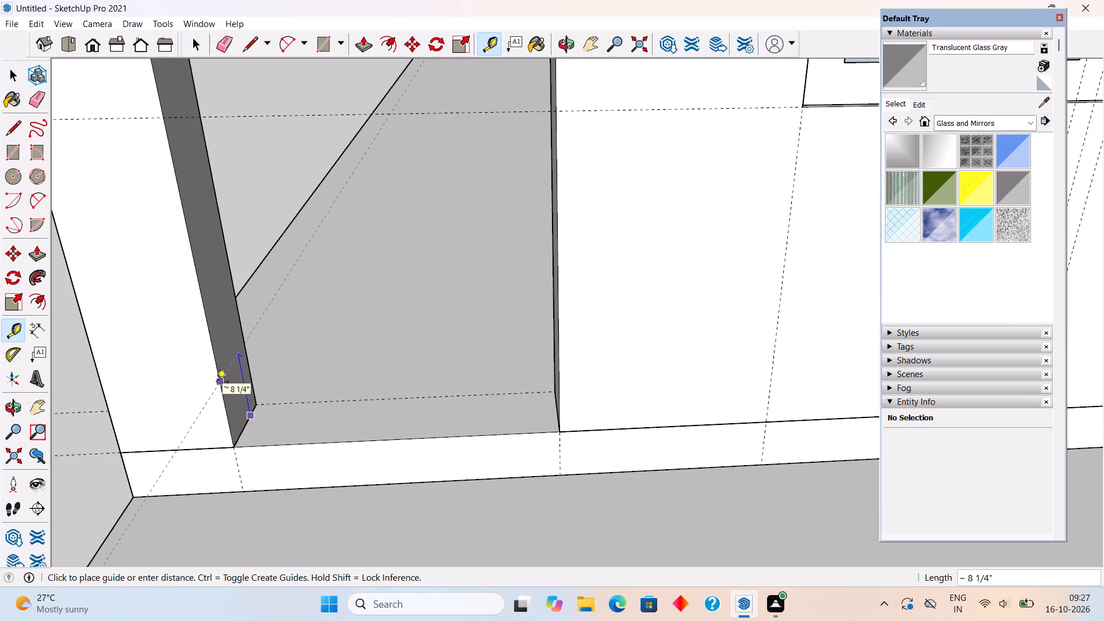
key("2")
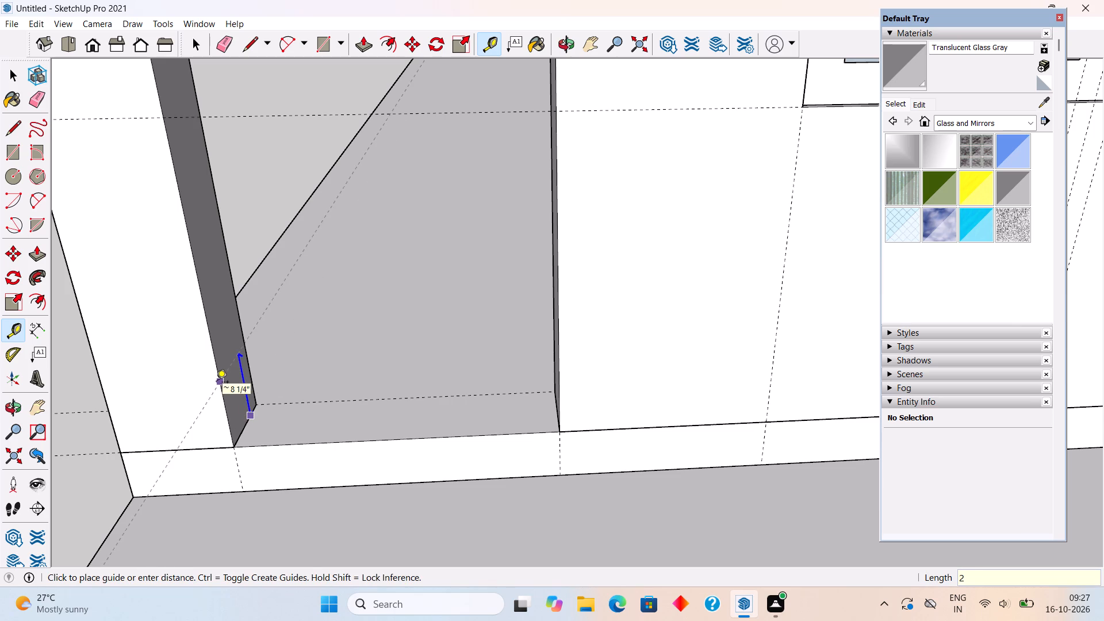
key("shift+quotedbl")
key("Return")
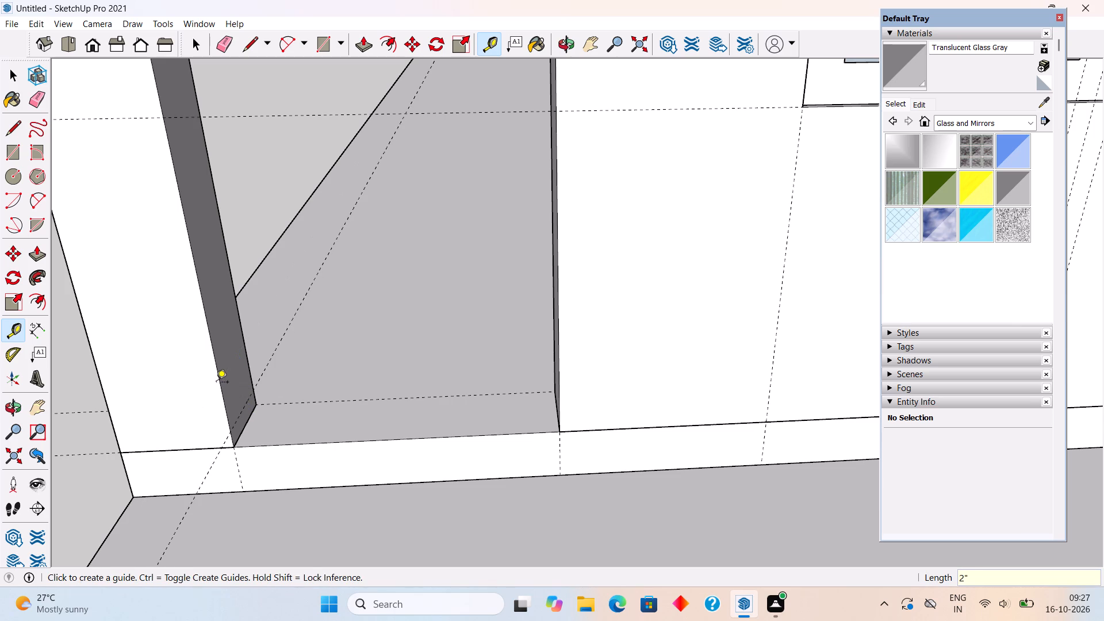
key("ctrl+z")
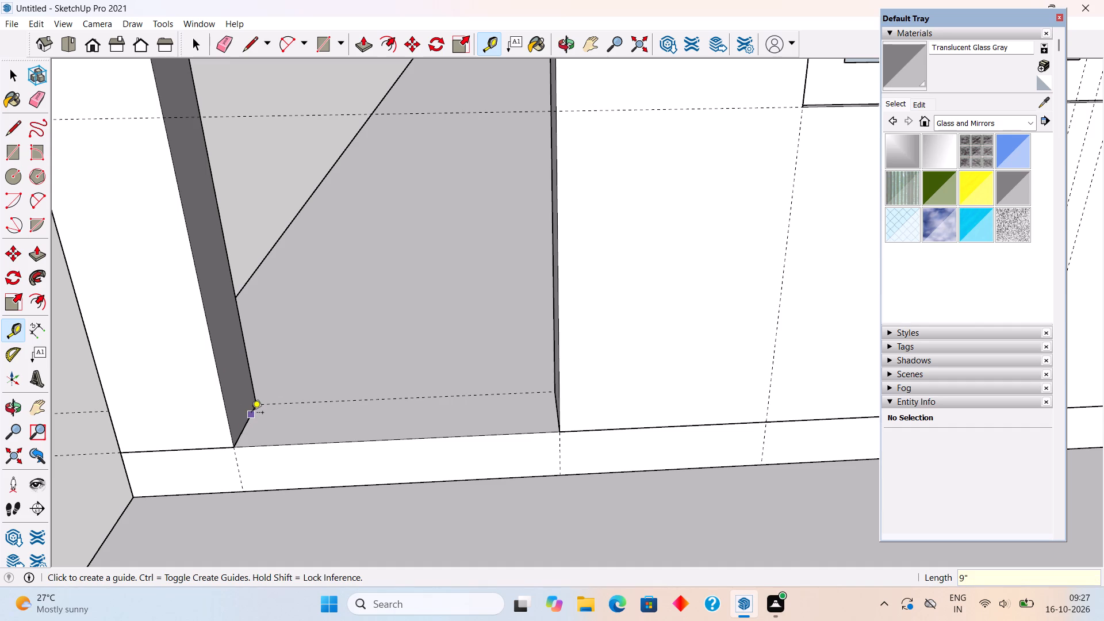
Place a guide 6" above the bottom edge of the door opening's side jamb.
left_click(251, 413)
middle_click_drag(235, 401, 250, 339)
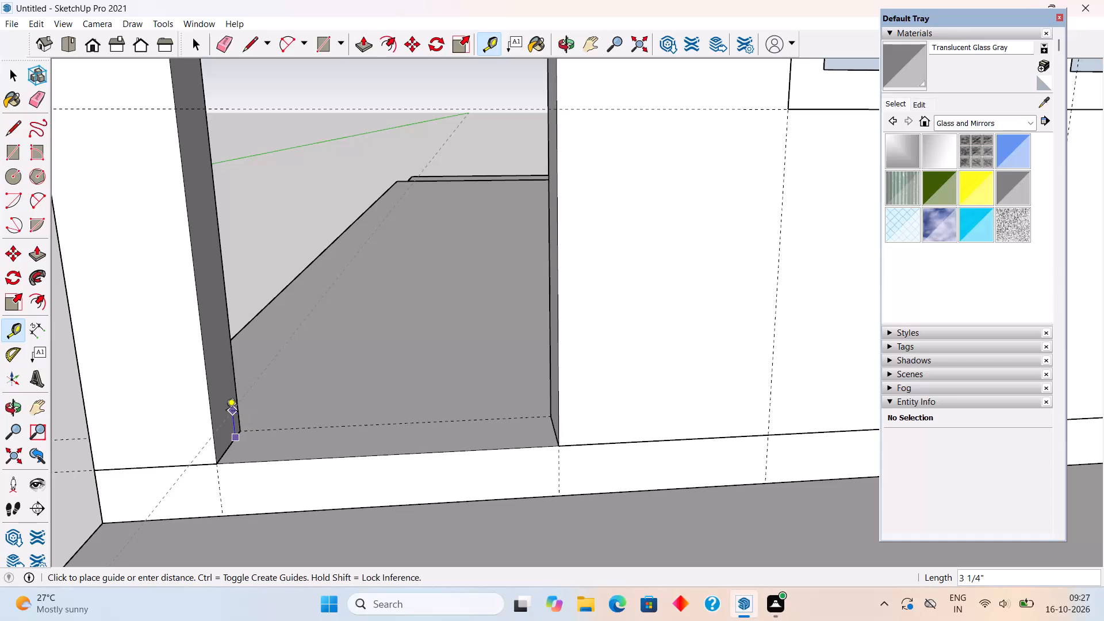
type("6\"")
key("Return")
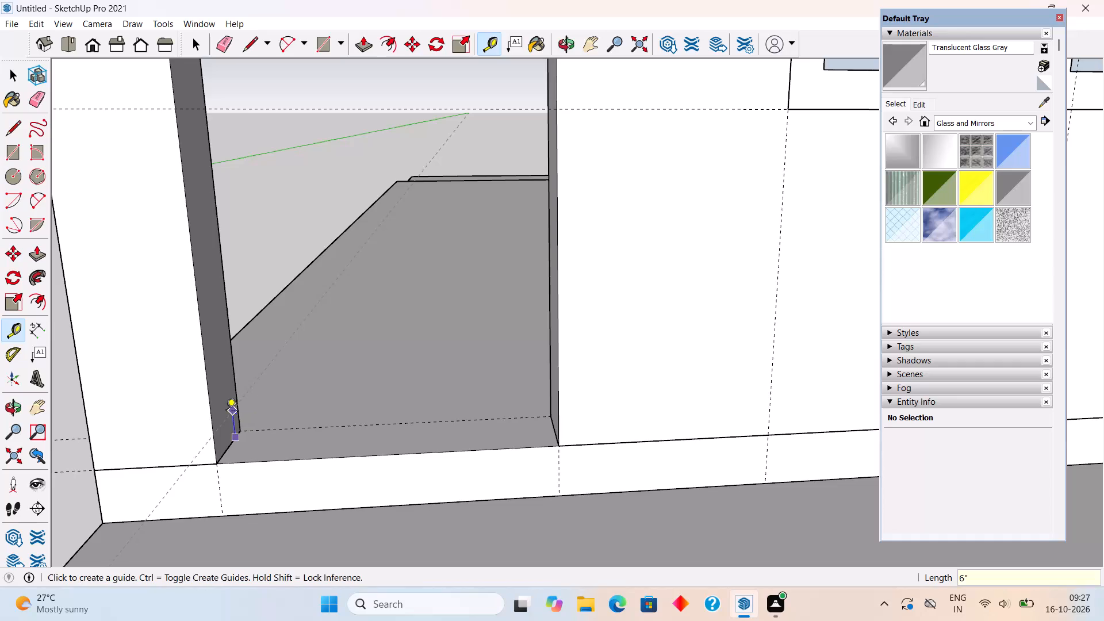
Open the front wall group for editing and draw a 9" line across the door jamb along the guide.
key("space")
triple_click(166, 355)
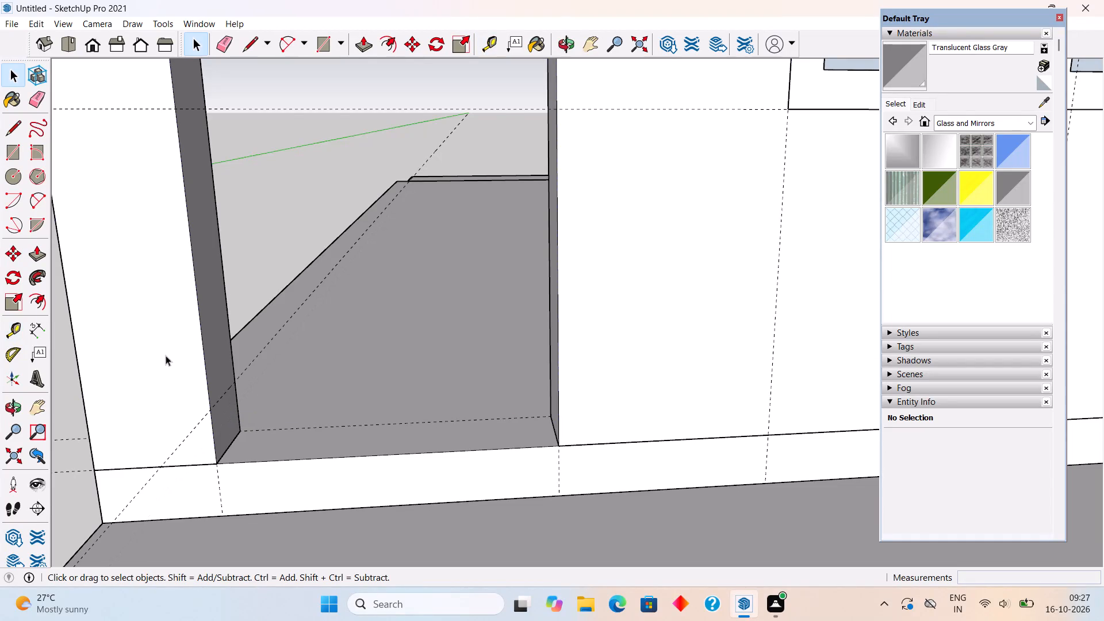
middle_click_drag(370, 449, 238, 470)
key("l")
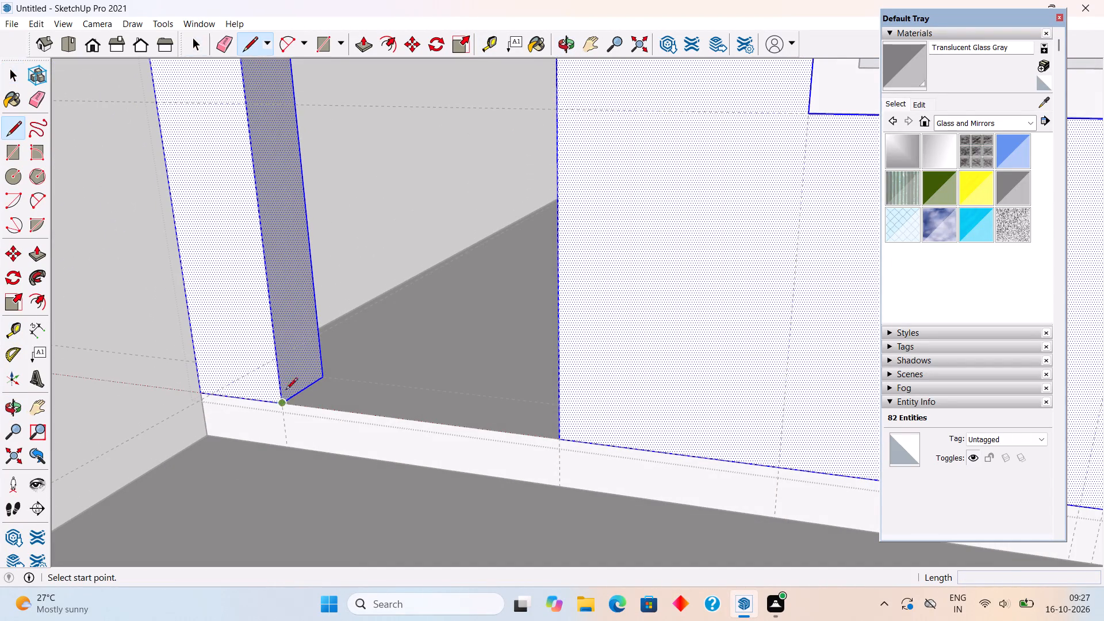
left_click(278, 358)
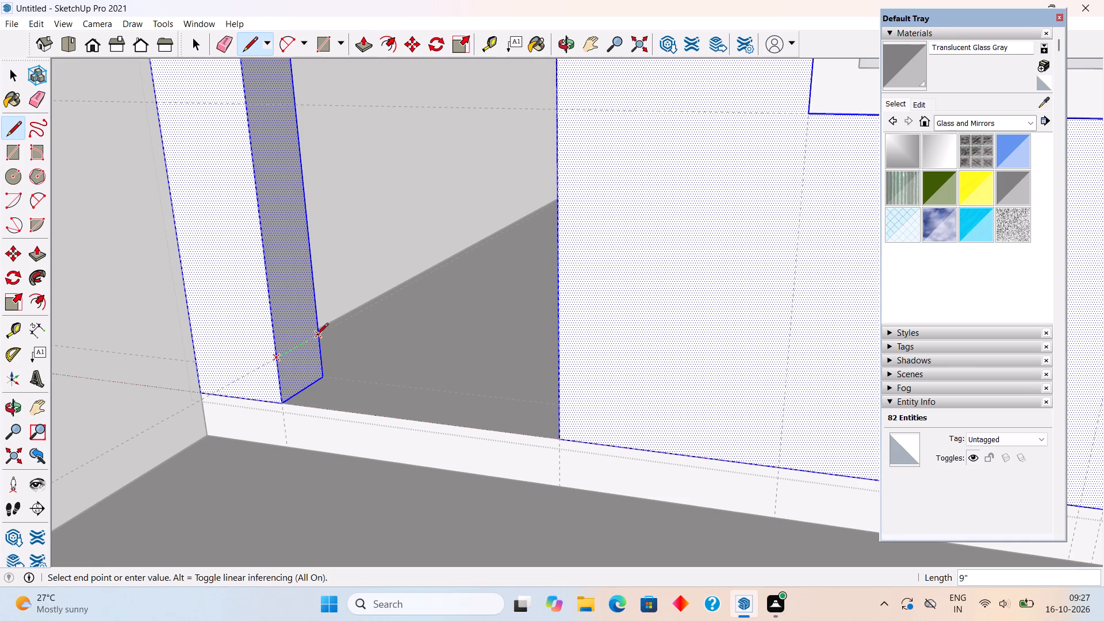
left_click(316, 336)
Extrude the jamb's lower face 3' across the door opening with Push/Pull to form a sill, and exit the wall group.
key("p")
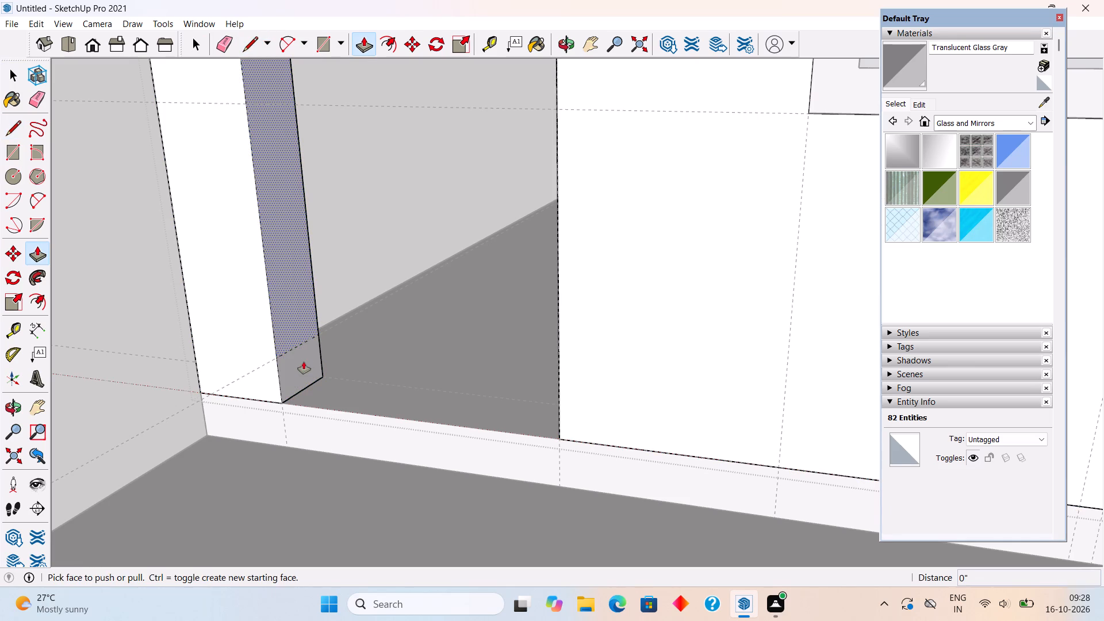
left_click(304, 362)
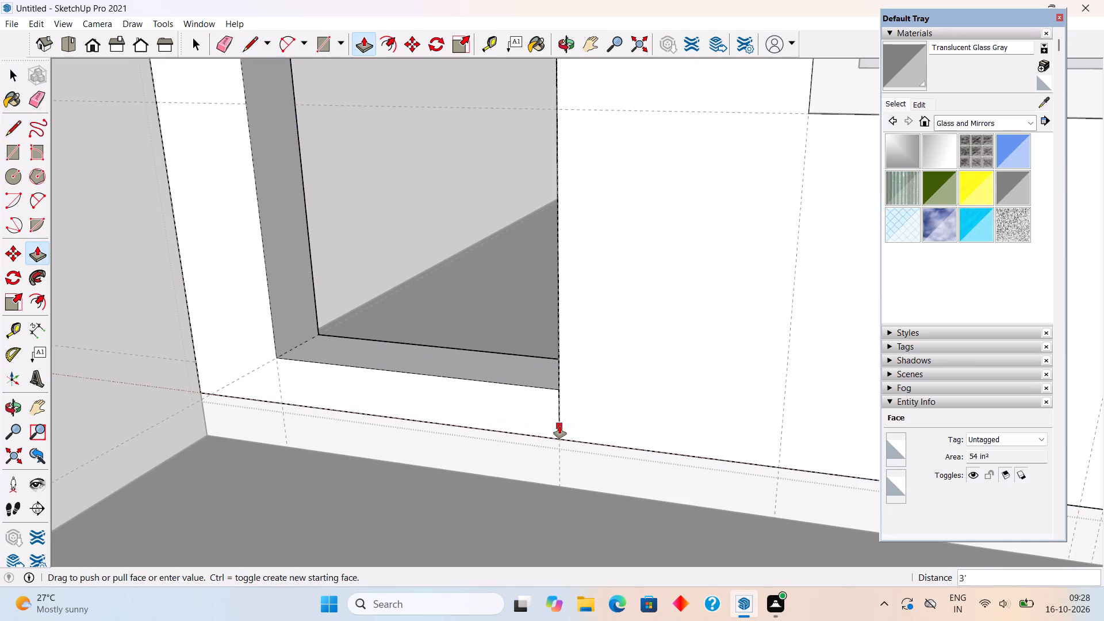
left_click(555, 355)
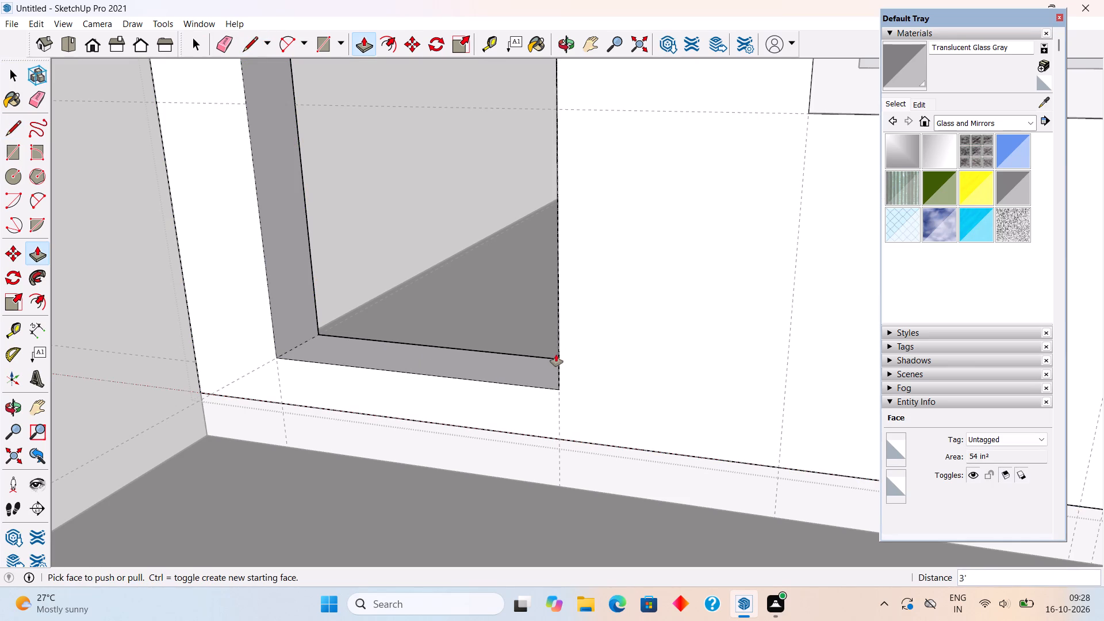
key("space")
left_click(368, 243)
scroll(310, 413, "down", 5)
left_click(164, 325)
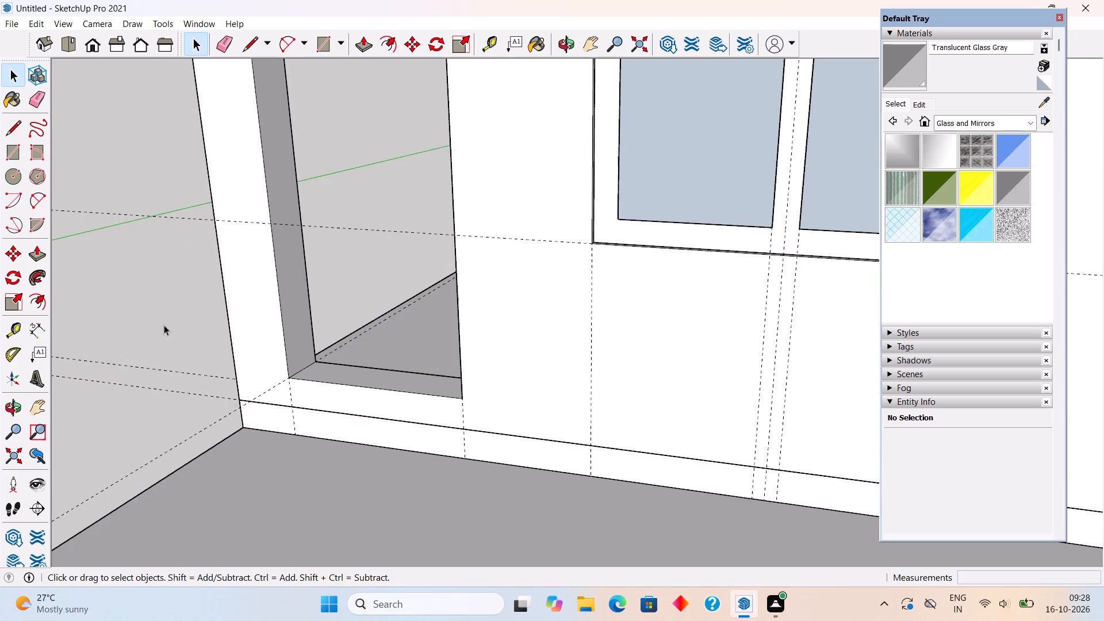
Open the front wall group, extrude the door opening's side jamb 6" with Push/Pull to narrow the opening, and exit the group.
middle_click_drag(206, 356, 439, 320)
scroll(439, 320, "down", 8)
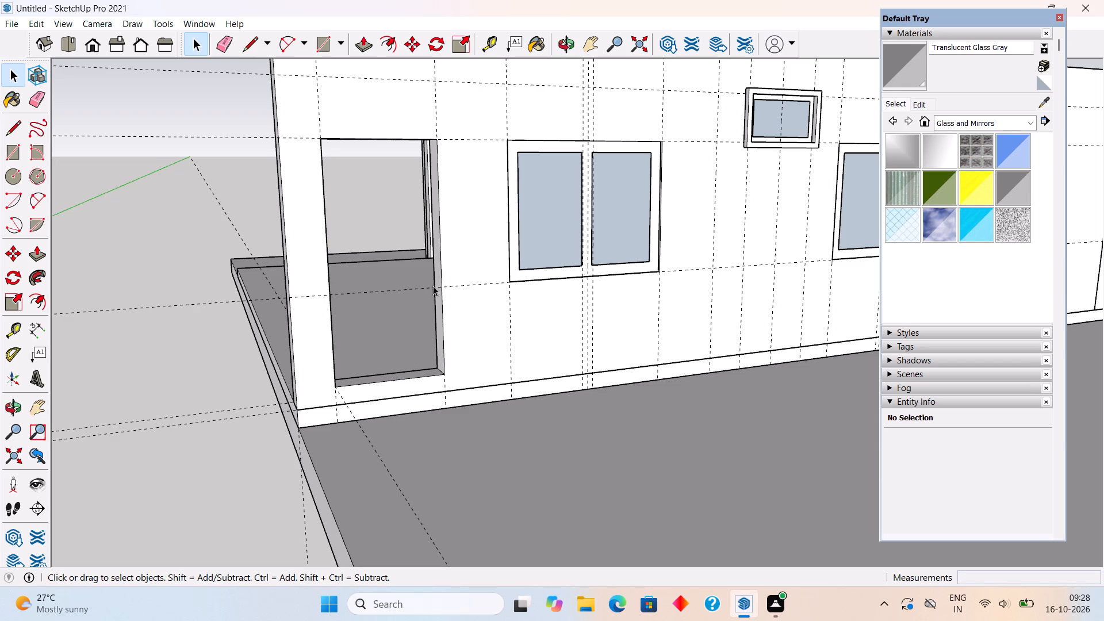
middle_click_drag(394, 275, 278, 301)
scroll(152, 277, "up", 4)
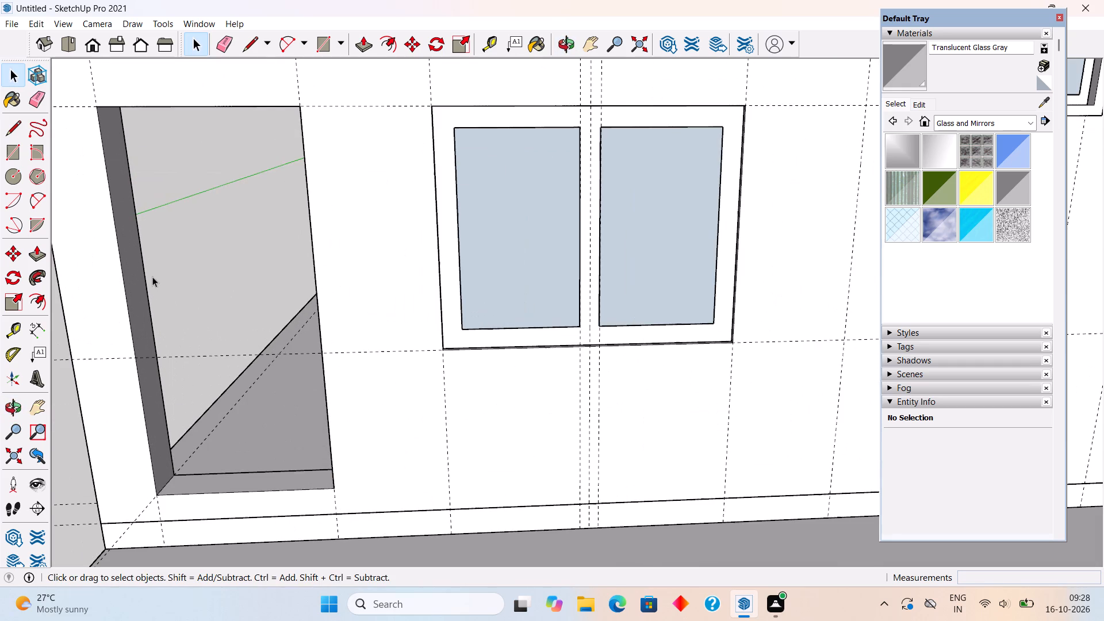
middle_click_drag(165, 300, 170, 305)
scroll(169, 303, "down", 3)
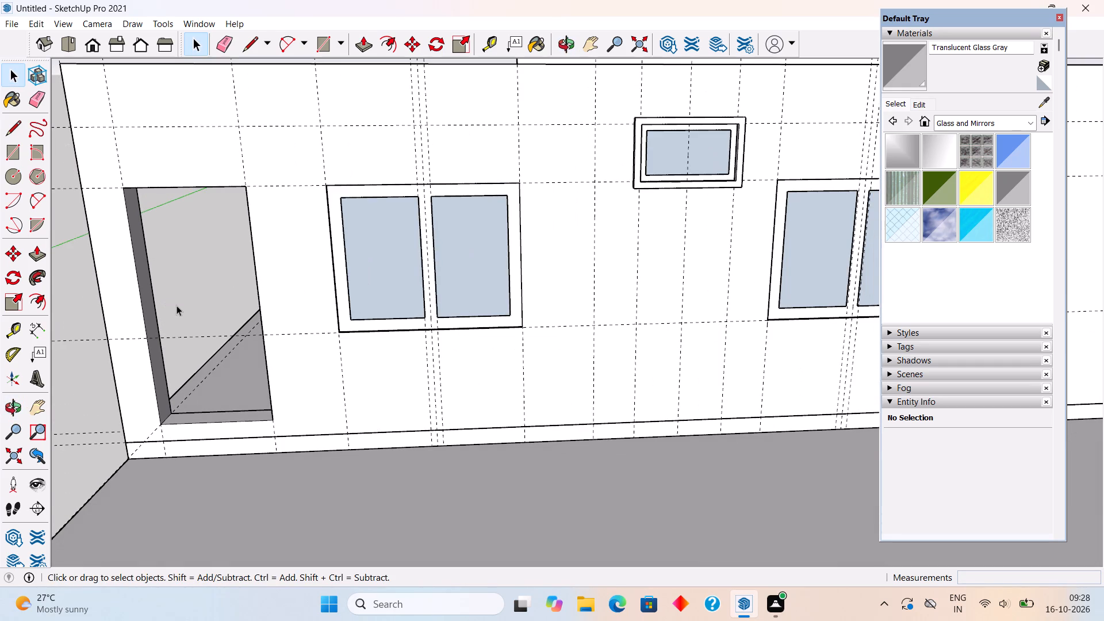
middle_click_drag(178, 306, 338, 297)
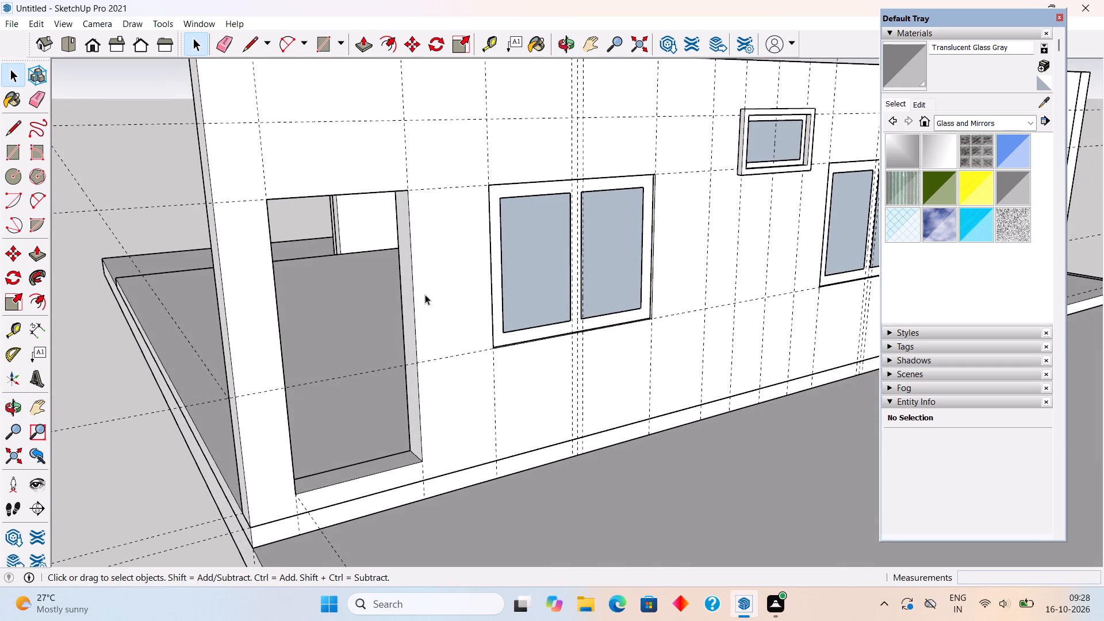
left_click(411, 327)
scroll(408, 328, "up", 5)
triple_click(409, 329)
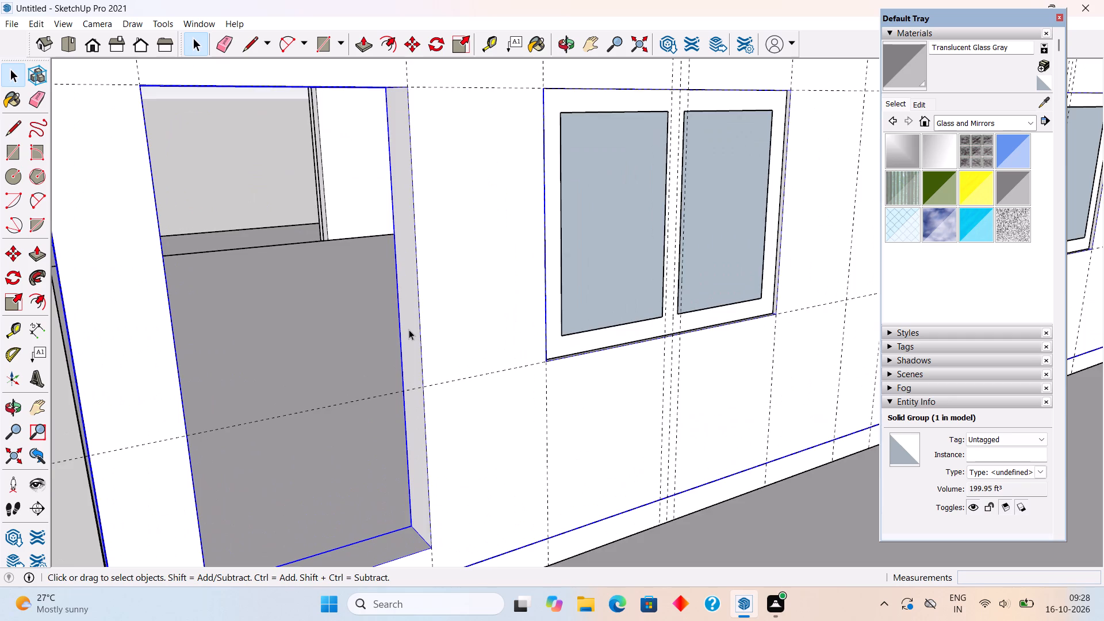
middle_click_drag(365, 358, 321, 342)
scroll(281, 371, "down", 1)
scroll(321, 342, "down", 4)
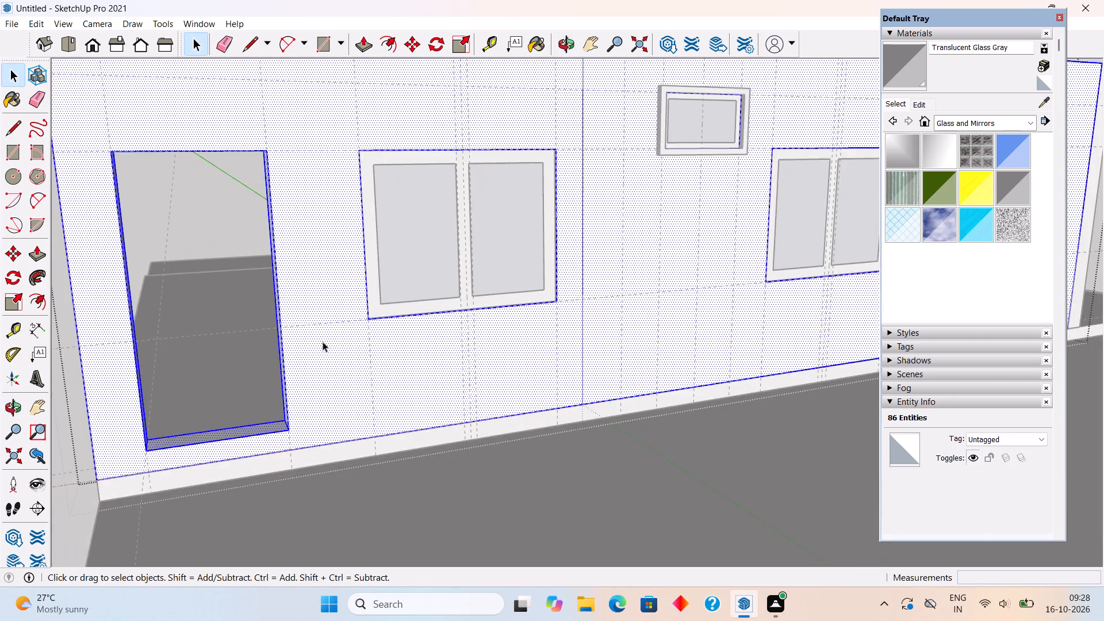
scroll(323, 342, "down", 4)
scroll(139, 390, "up", 4)
middle_click_drag(250, 382, 0, 381)
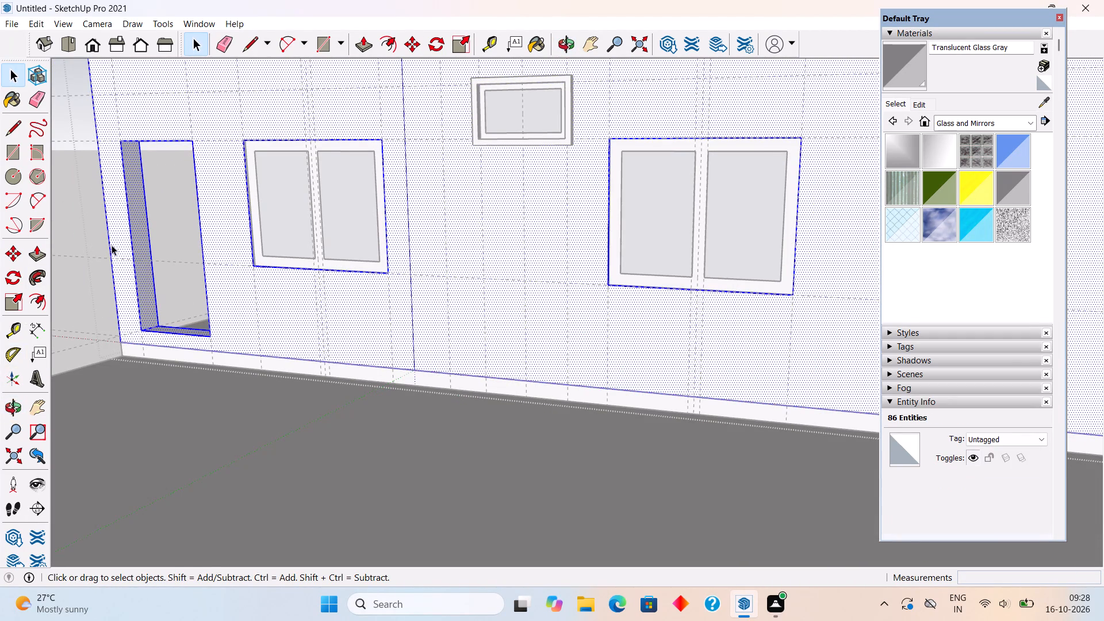
scroll(112, 245, "up", 4)
key("p")
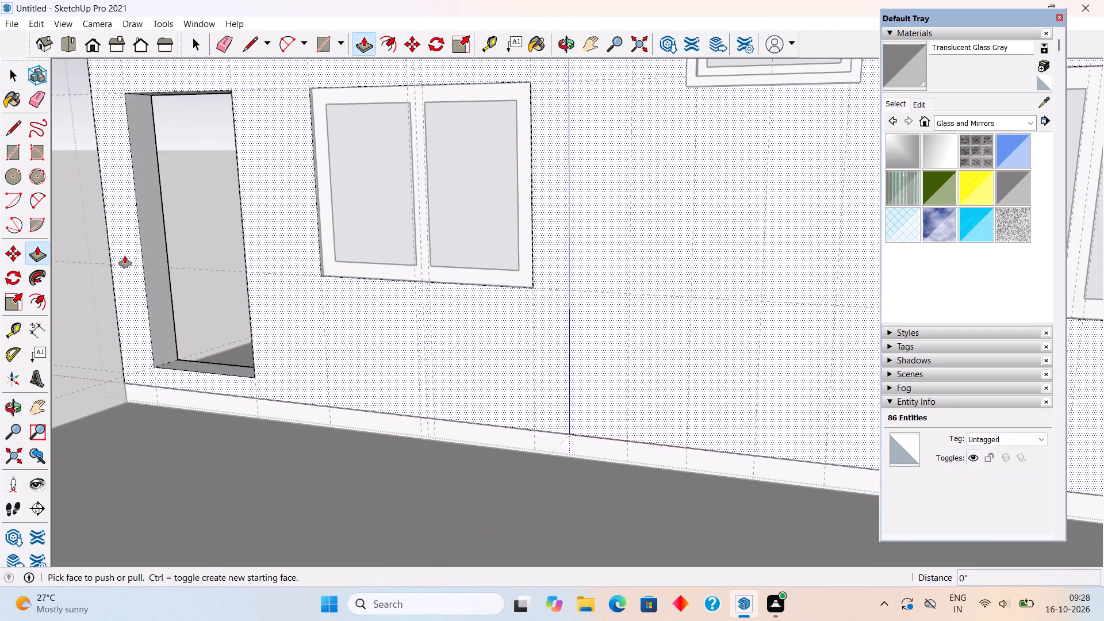
left_click(147, 260)
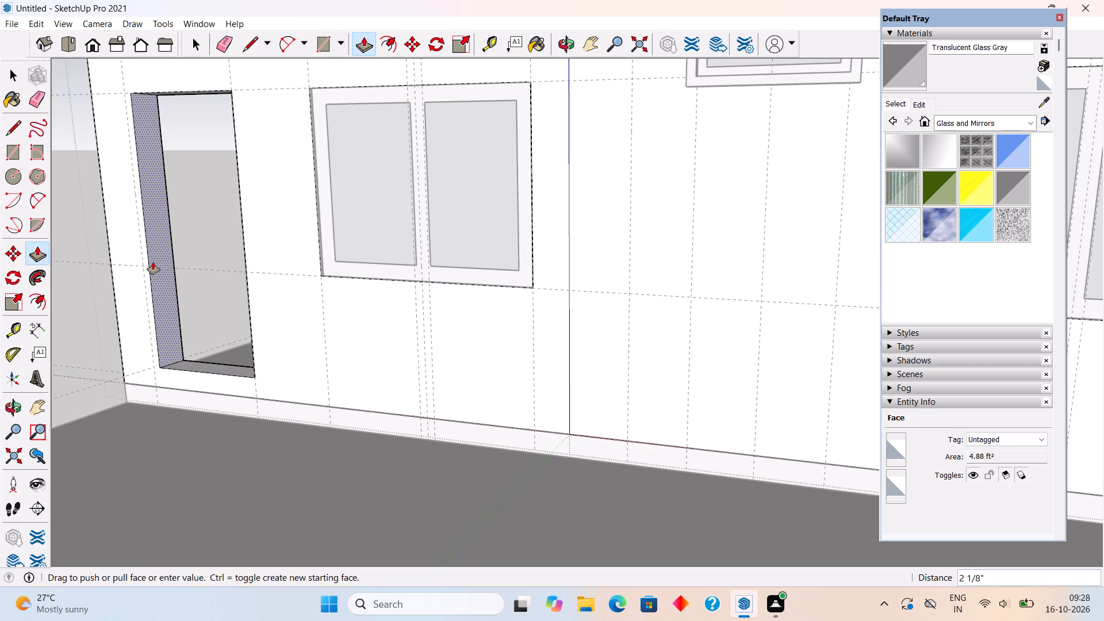
type("6\"")
key("Return")
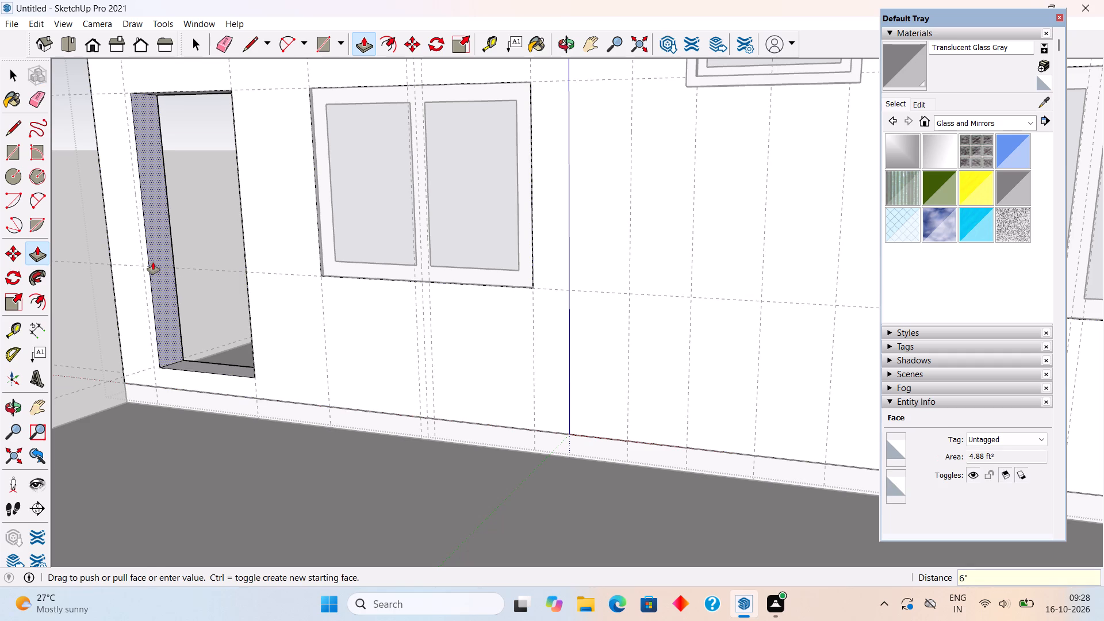
key("space")
left_click(202, 217)
scroll(201, 217, "down", 12)
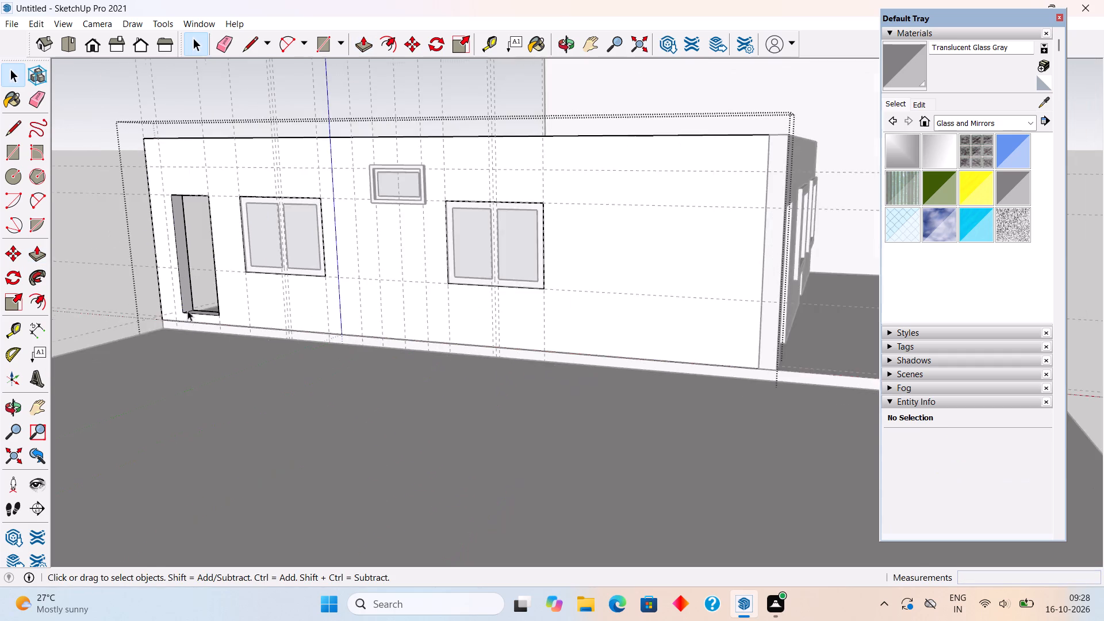
middle_click_drag(189, 319, 411, 313)
left_click(76, 254)
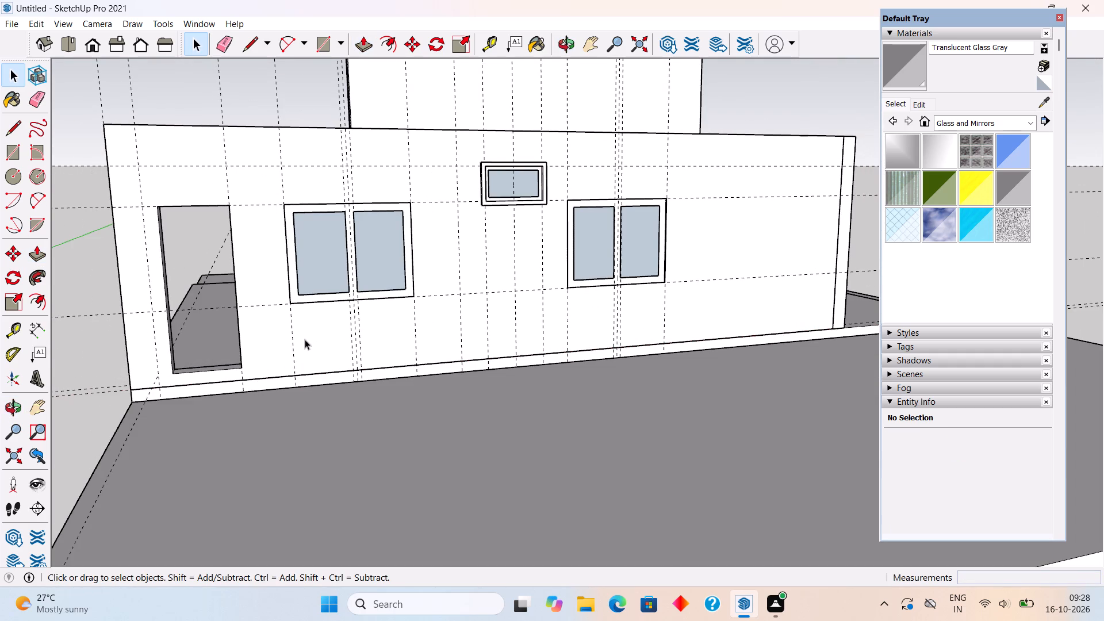
Draw a 2' 6" by 6' 6" rectangle covering the front wall's door opening.
type("tr")
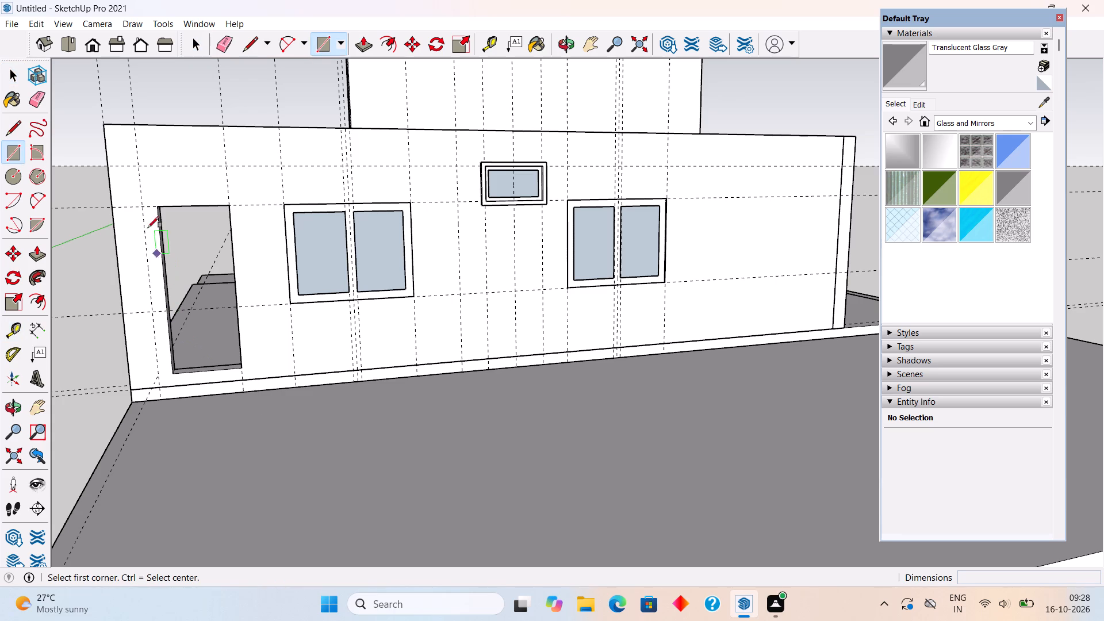
left_click(156, 206)
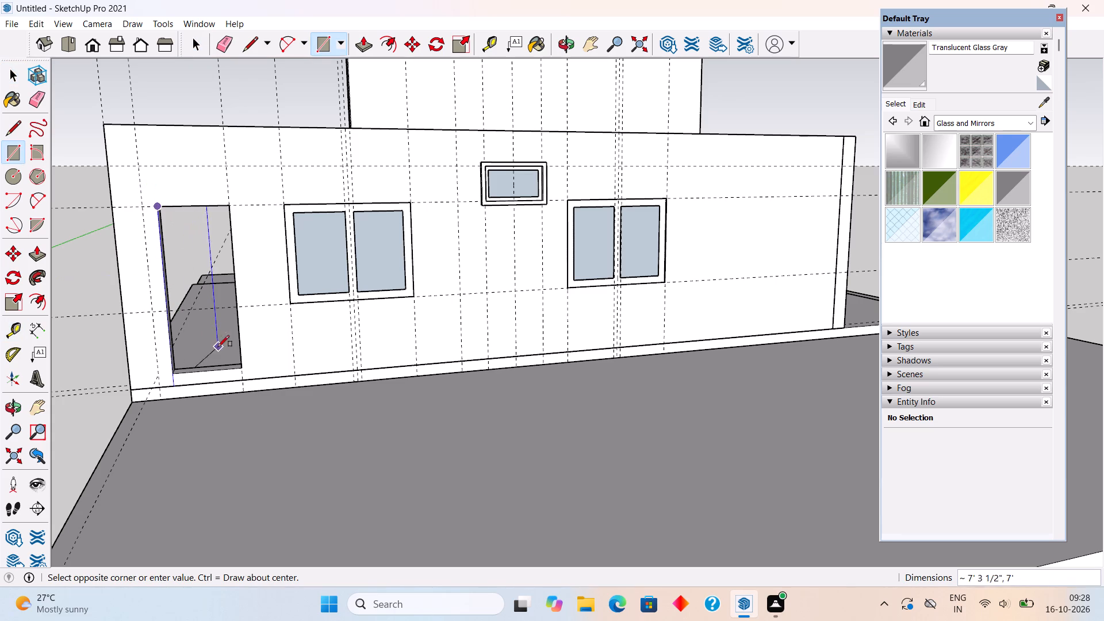
left_click(239, 368)
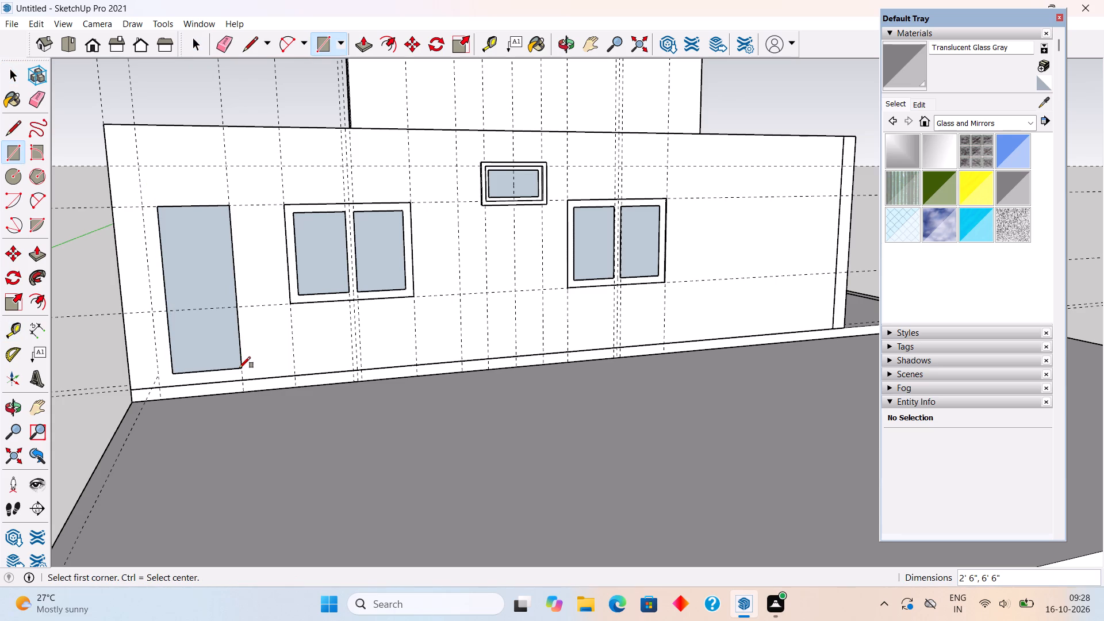
Offset the door rectangle's edges 2" inward and delete the inner face, leaving only the frame outline.
key("f")
left_click(194, 358)
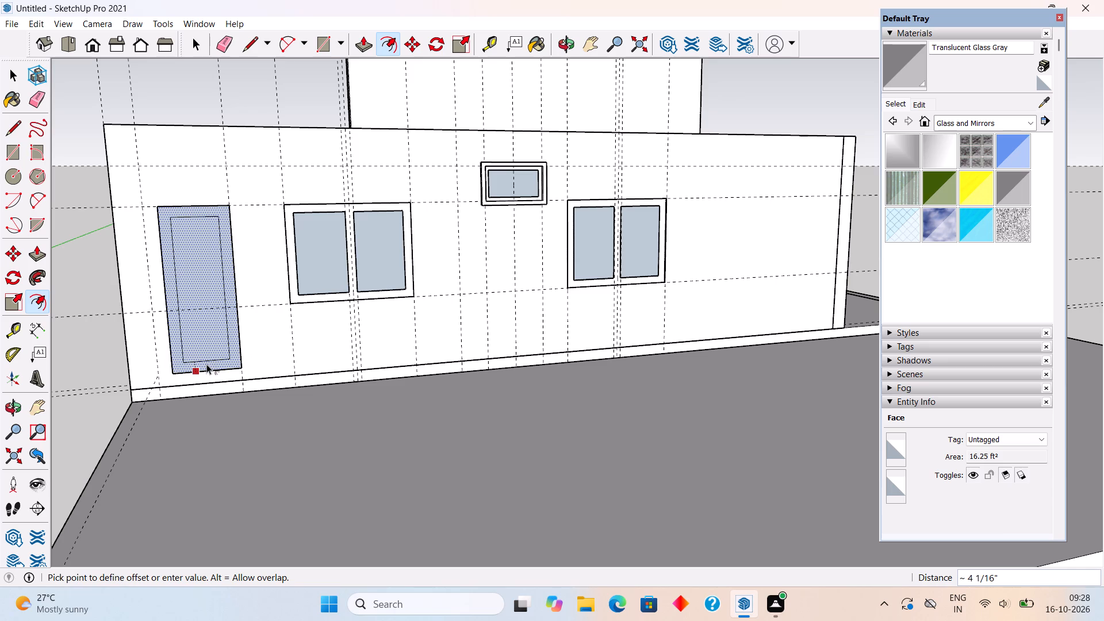
type("2\"")
key("Return")
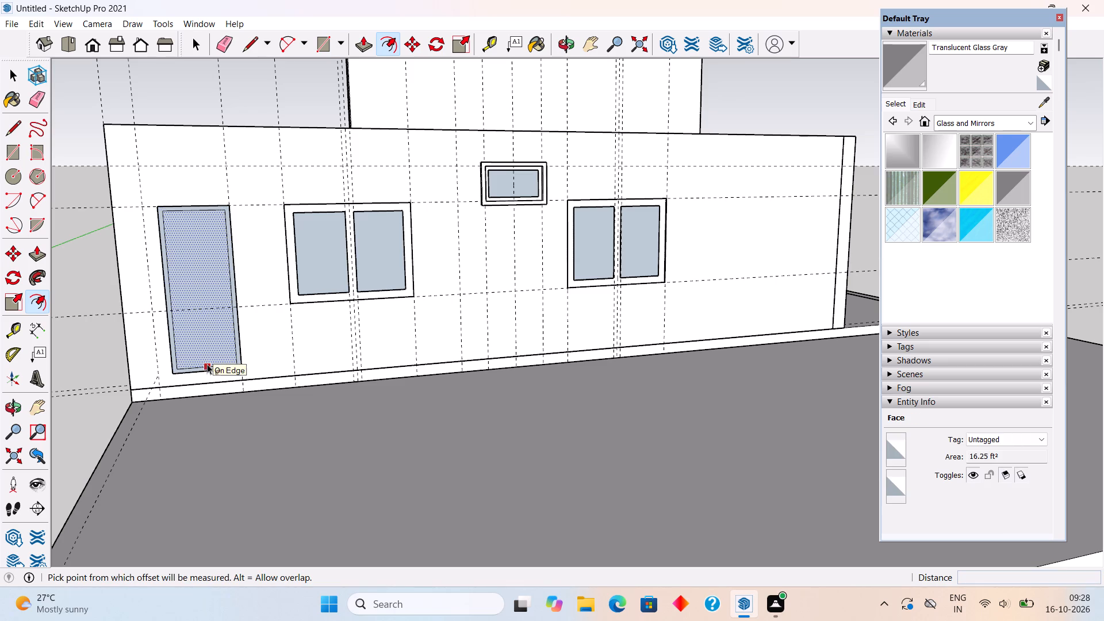
key("space")
left_click(204, 329)
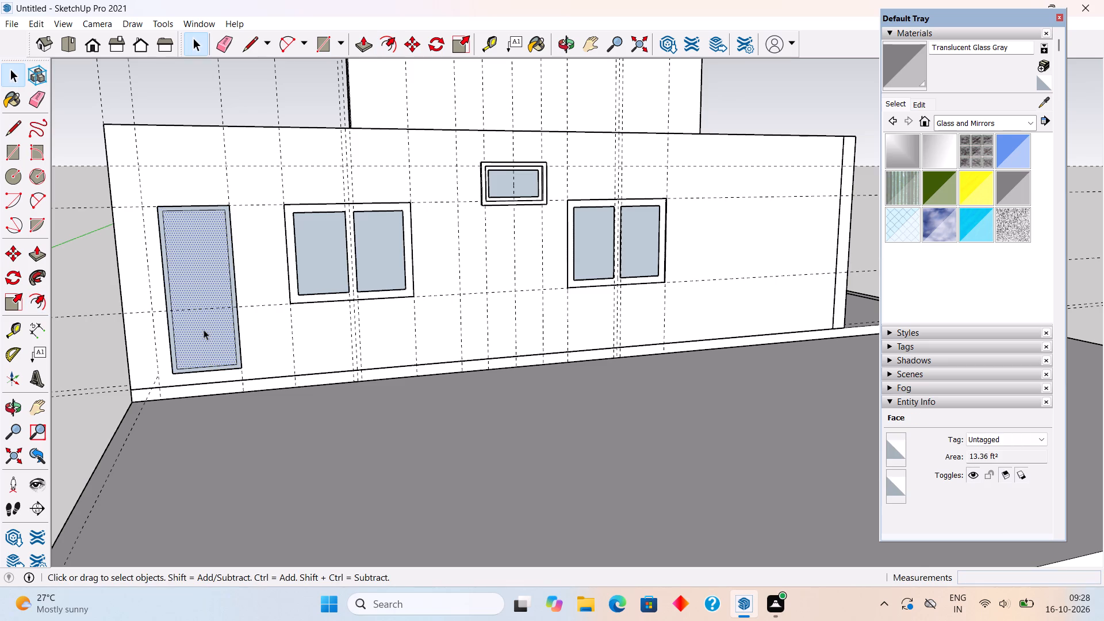
key("Delete")
Extrude the door frame face 3" with Push/Pull.
scroll(166, 377, "up", 11)
left_click(176, 359)
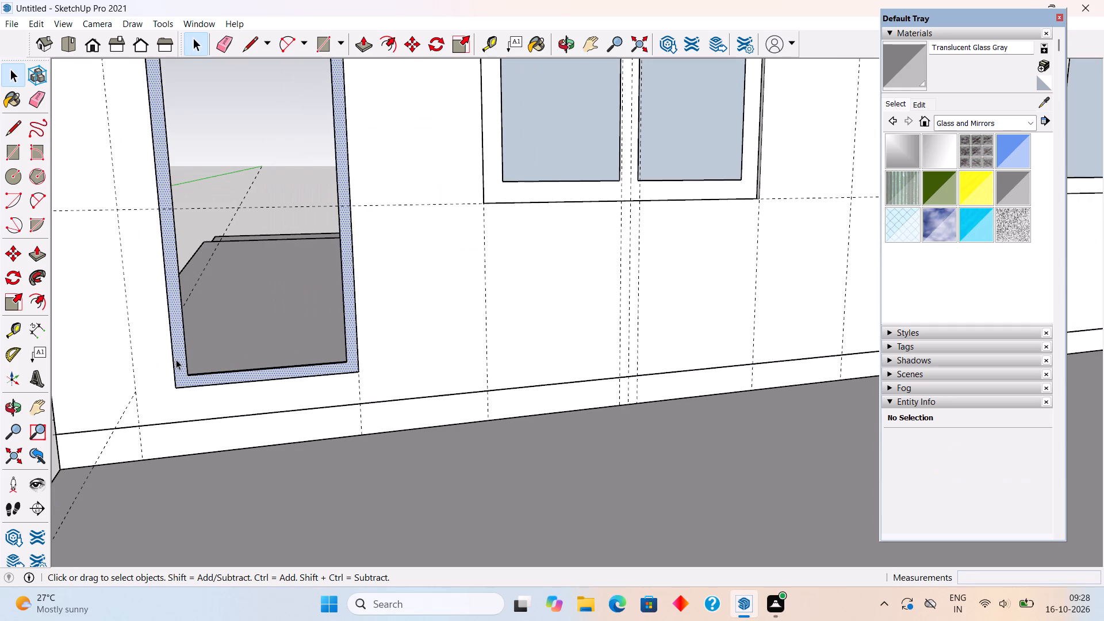
key("p")
left_click(176, 359)
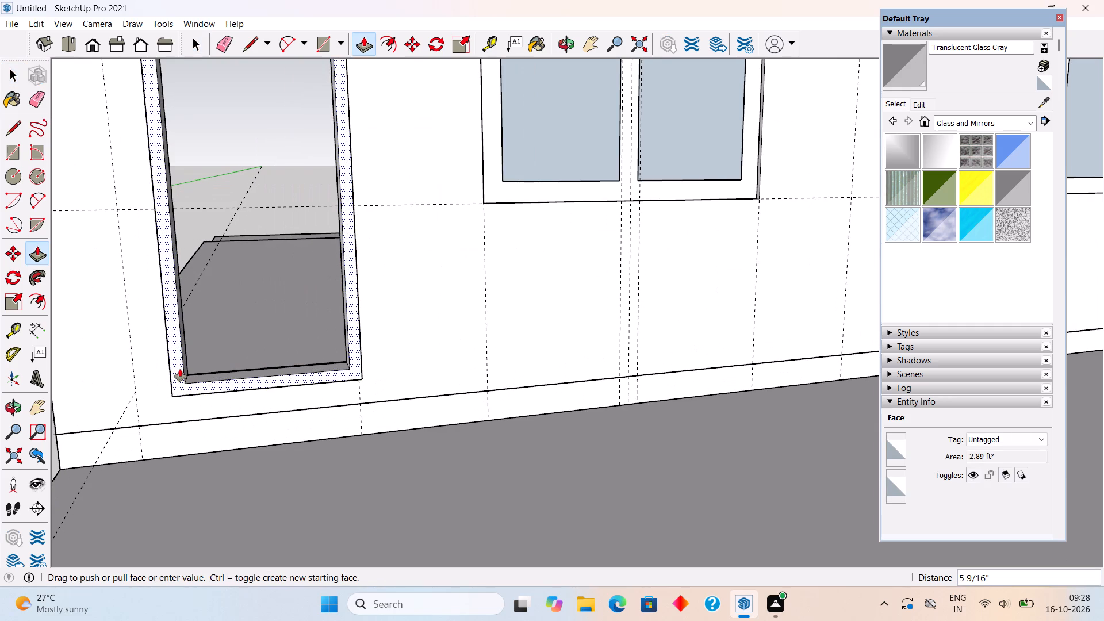
type("3\"")
key("Return")
key("space")
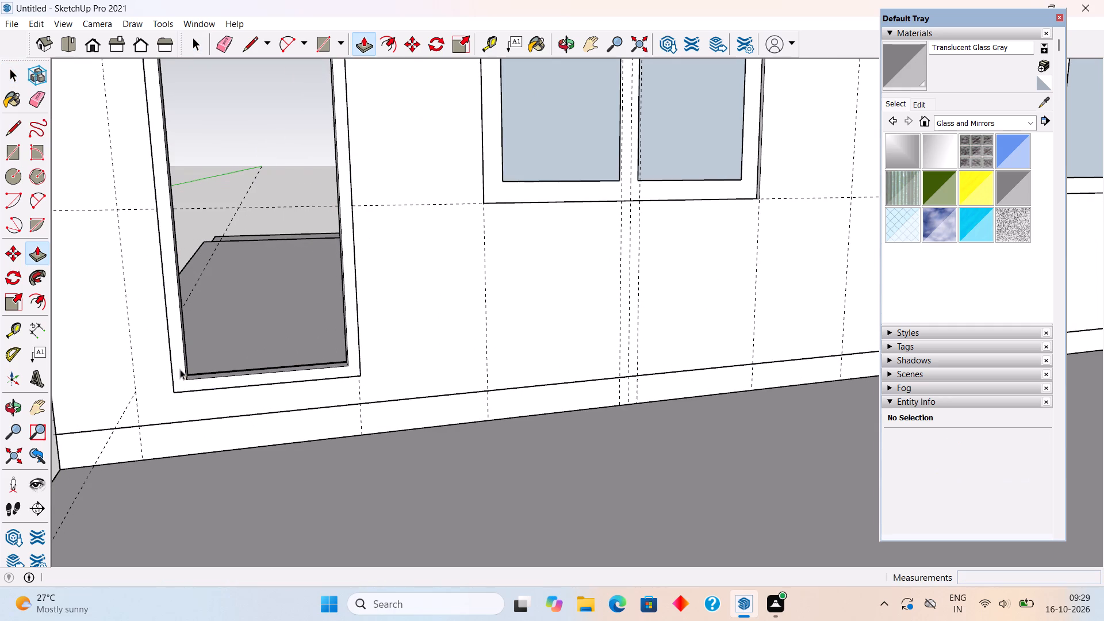
Select all of the door frame's connected geometry and make it a group.
double_click(180, 369)
left_click(180, 369)
right_click(180, 369)
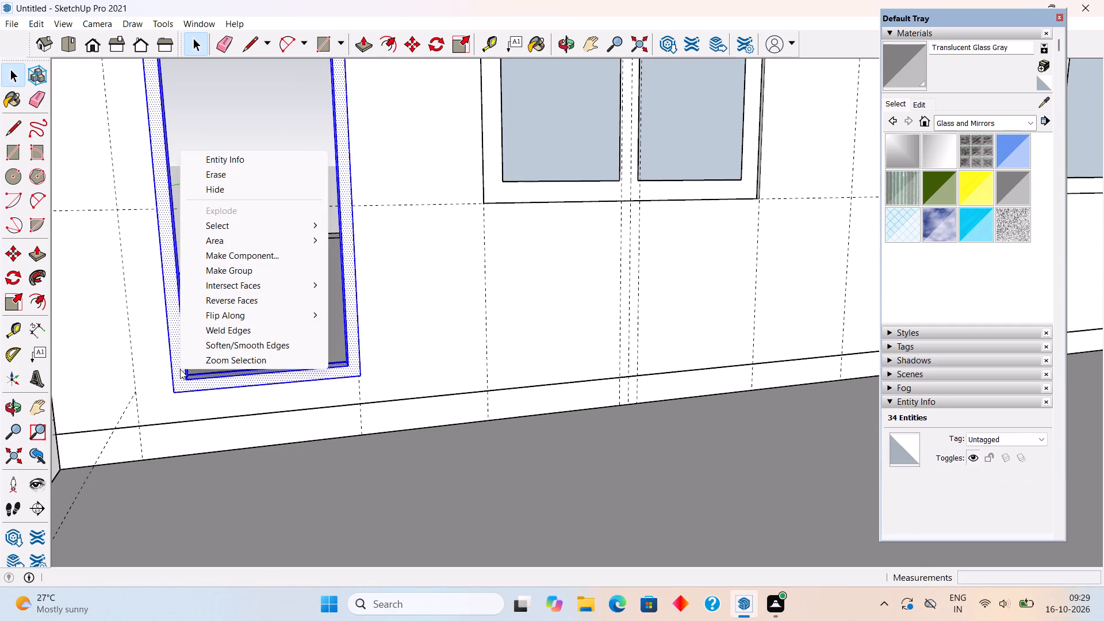
left_click(211, 271)
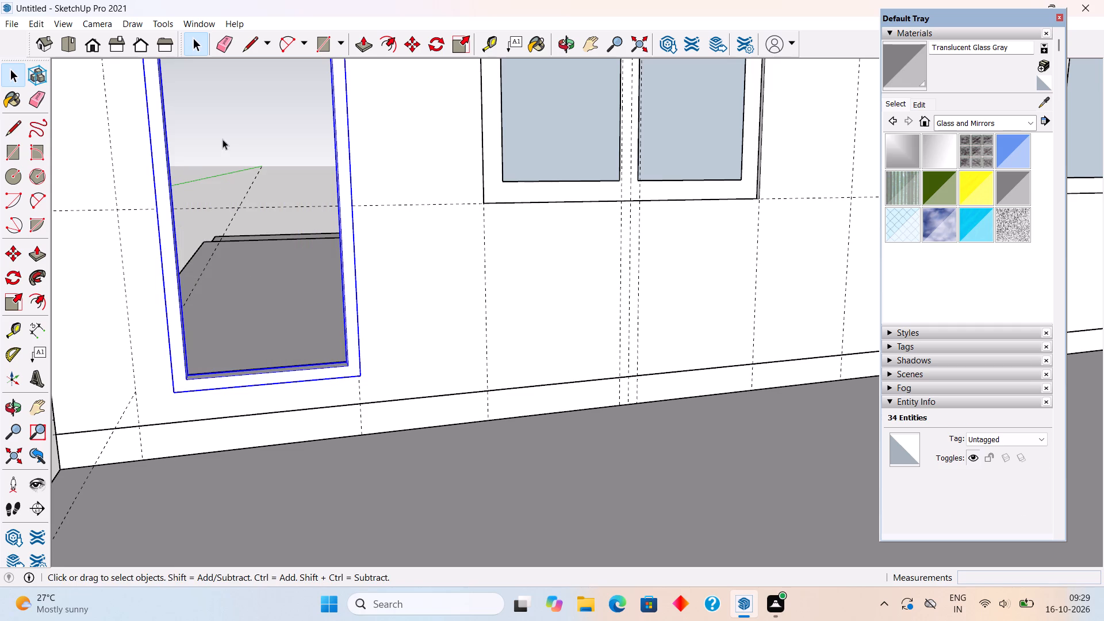
left_click(223, 139)
Move the door frame group 3" back into the opening so its front sits flush with the wall face.
middle_click_drag(390, 376, 169, 412)
scroll(400, 322, "up", 9)
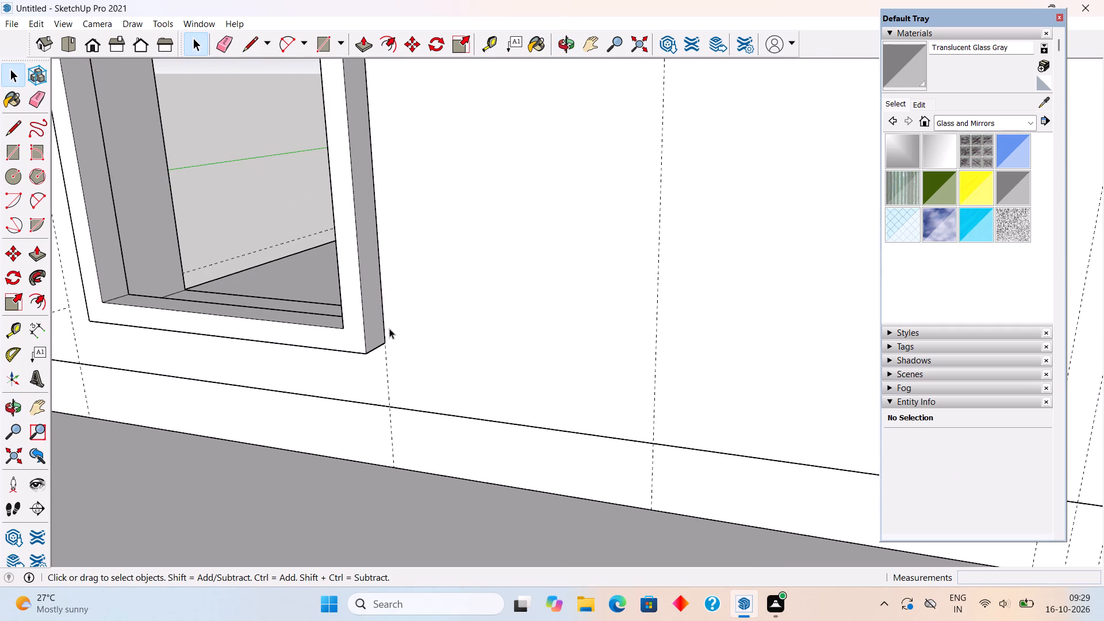
left_click(362, 354)
key("m")
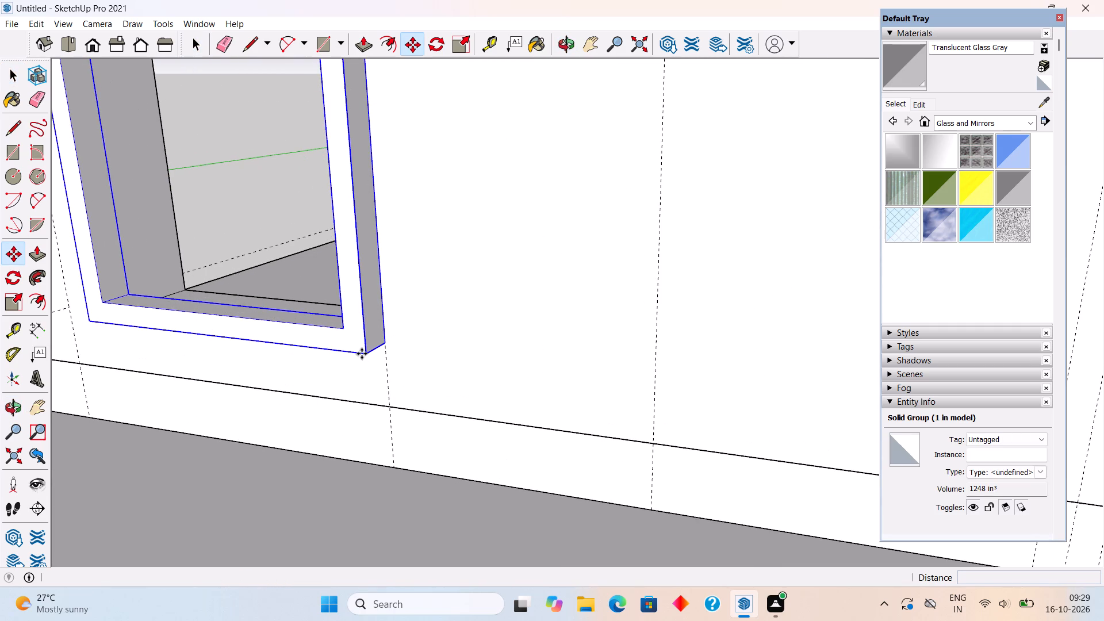
left_click(366, 354)
left_click(386, 340)
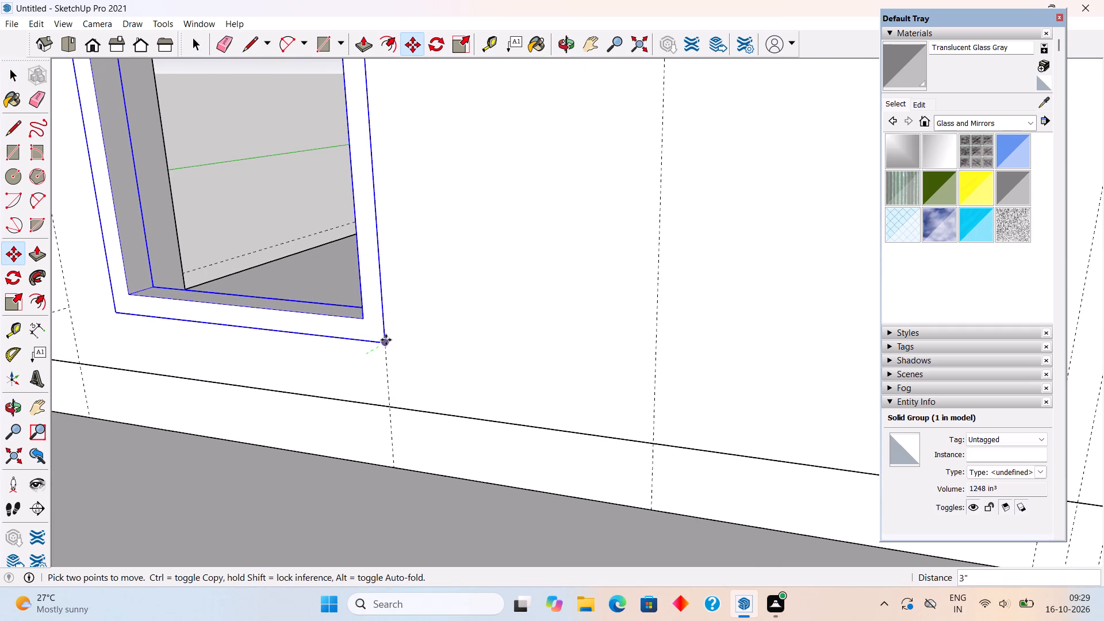
Move the door frame group 1" deeper into the opening, away from the wall's outer face.
middle_click_drag(386, 340, 739, 483)
scroll(649, 474, "up", 4)
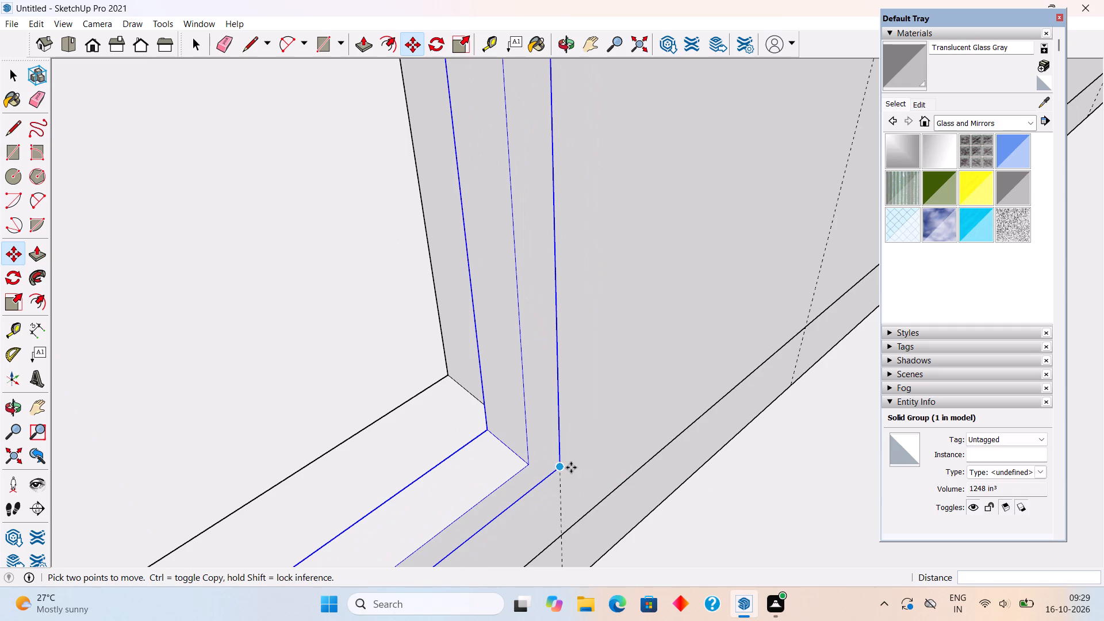
left_click(564, 469)
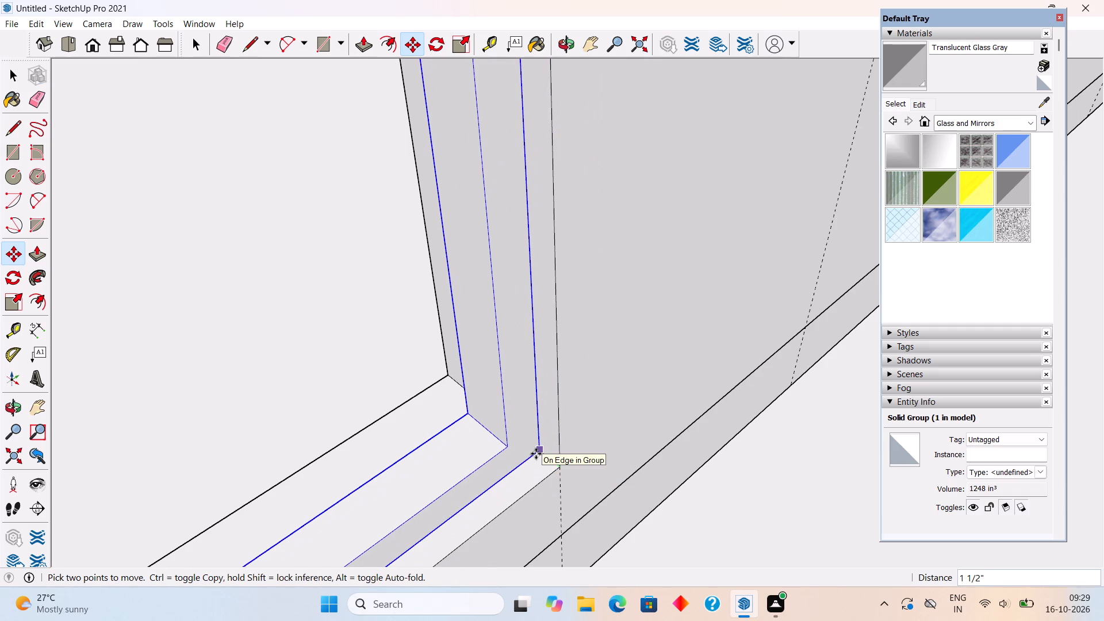
type("1\"")
key("Return")
key("space")
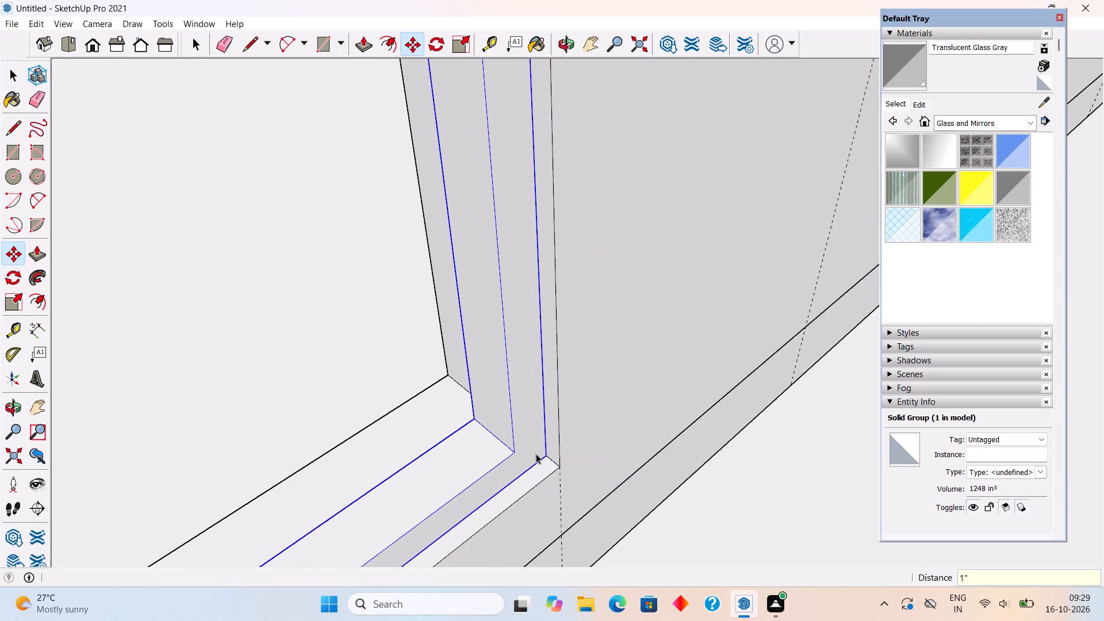
scroll(536, 454, "down", 20)
scroll(536, 454, "down", 2)
left_click(252, 500)
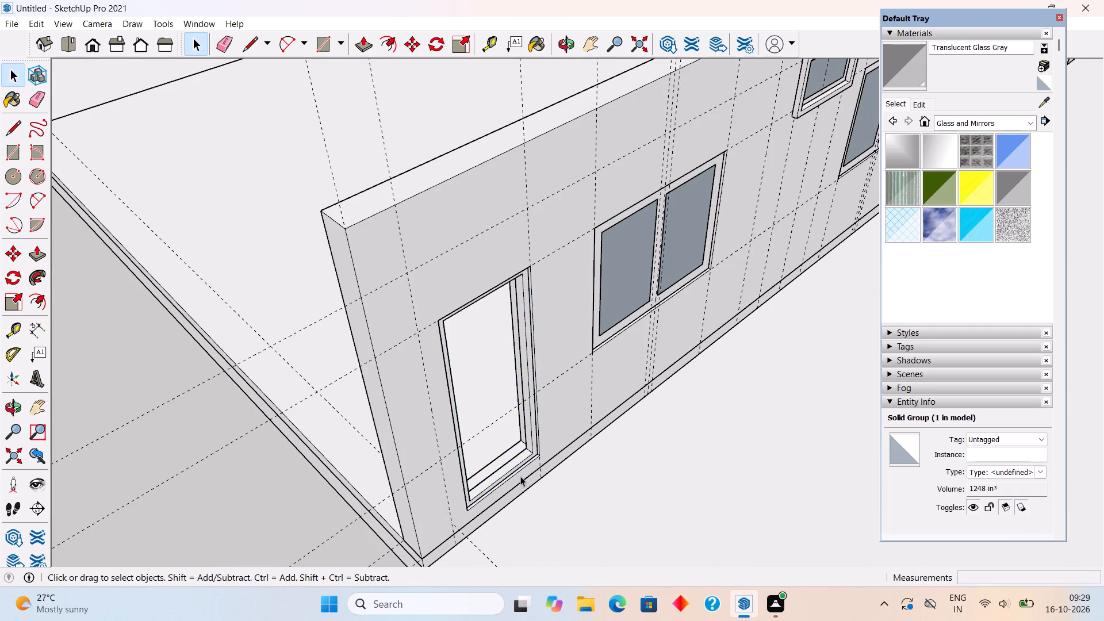
Draw a 2' 2" by 6' 2" rectangle filling the inside of the door frame.
middle_click_drag(520, 476, 313, 466)
scroll(282, 134, "up", 5)
scroll(332, 289, "up", 1)
middle_click_drag(321, 178, 304, 60)
scroll(304, 60, "down", 2)
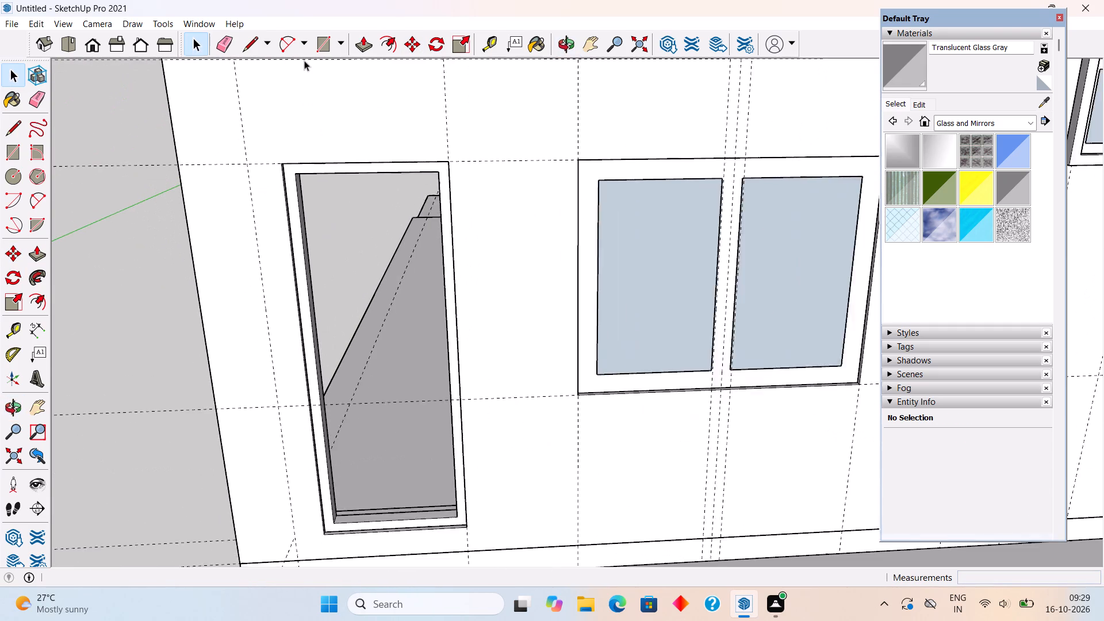
scroll(304, 60, "down", 1)
key("r")
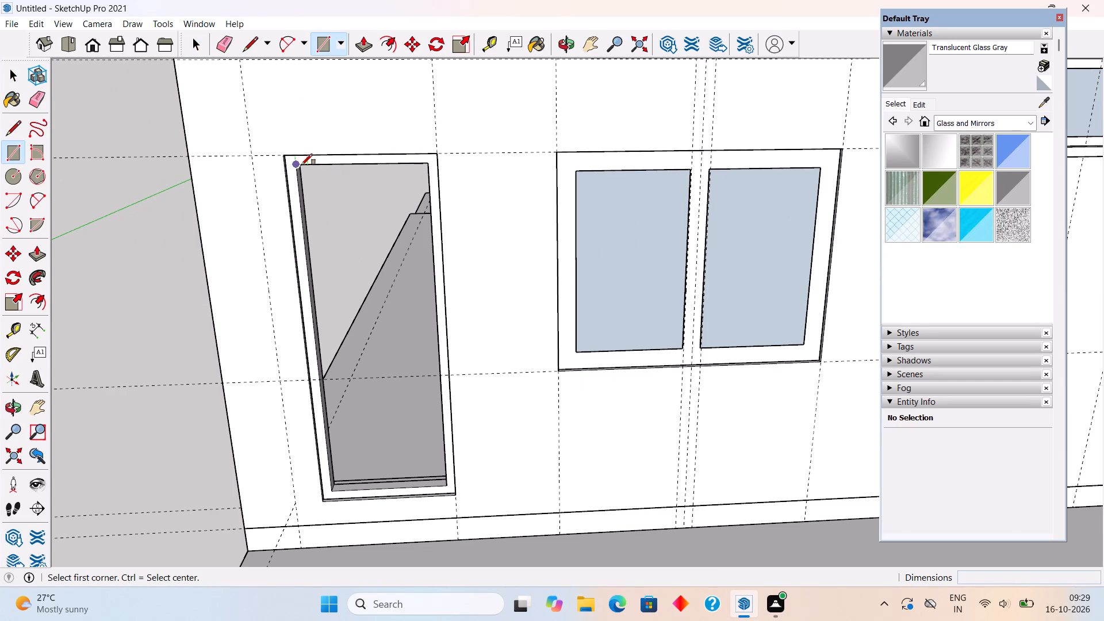
left_click(301, 165)
left_click(448, 485)
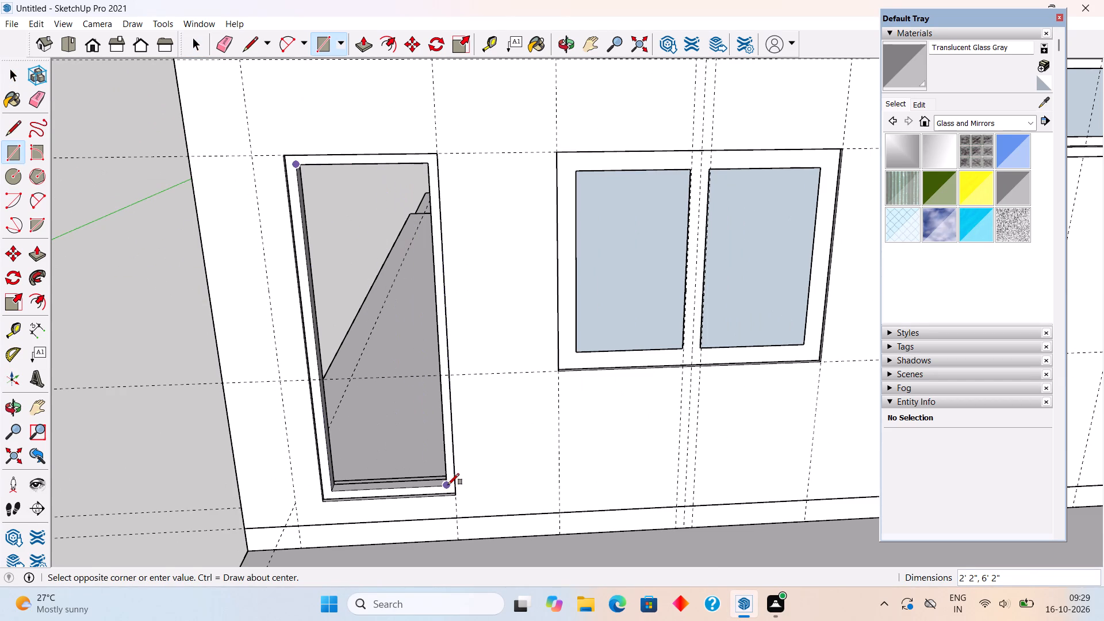
Extrude the rectangle inside the door frame 2" with Push/Pull to form the door panel.
key("space")
key("p")
left_click(434, 448)
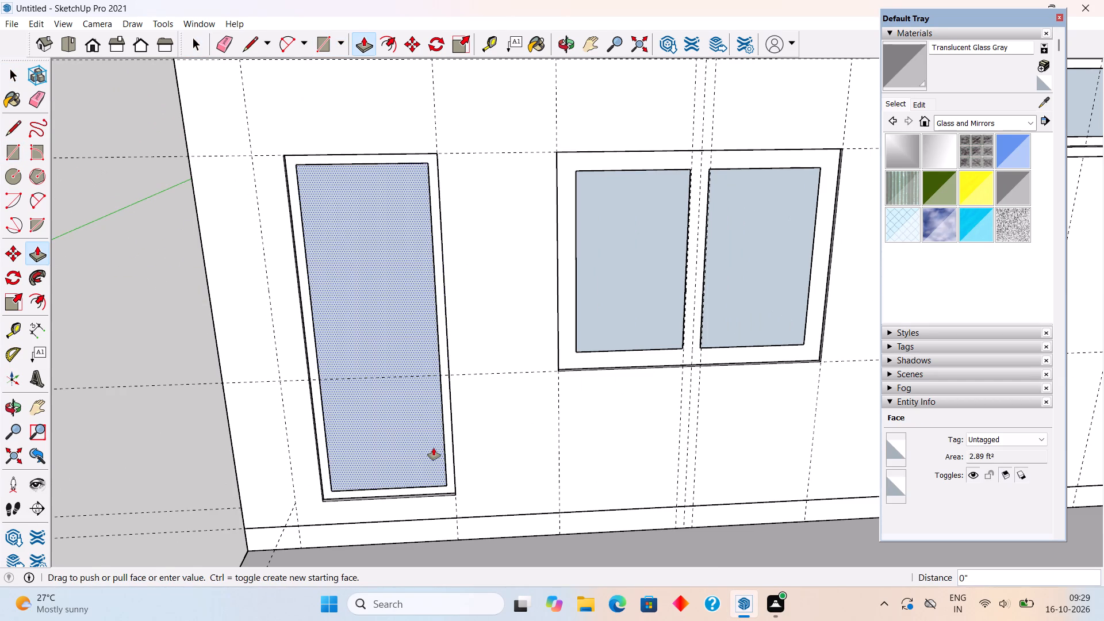
type("2\"")
key("Return")
key("space")
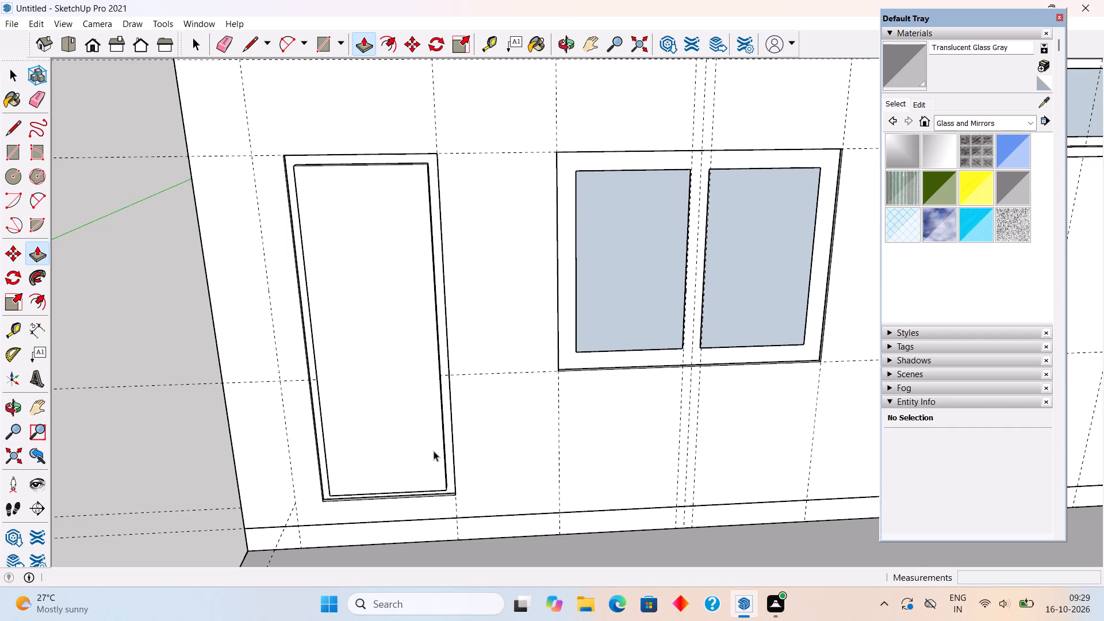
Make the extruded door panel inside the frame a group.
scroll(425, 478, "down", 2)
middle_click_drag(370, 452, 478, 381)
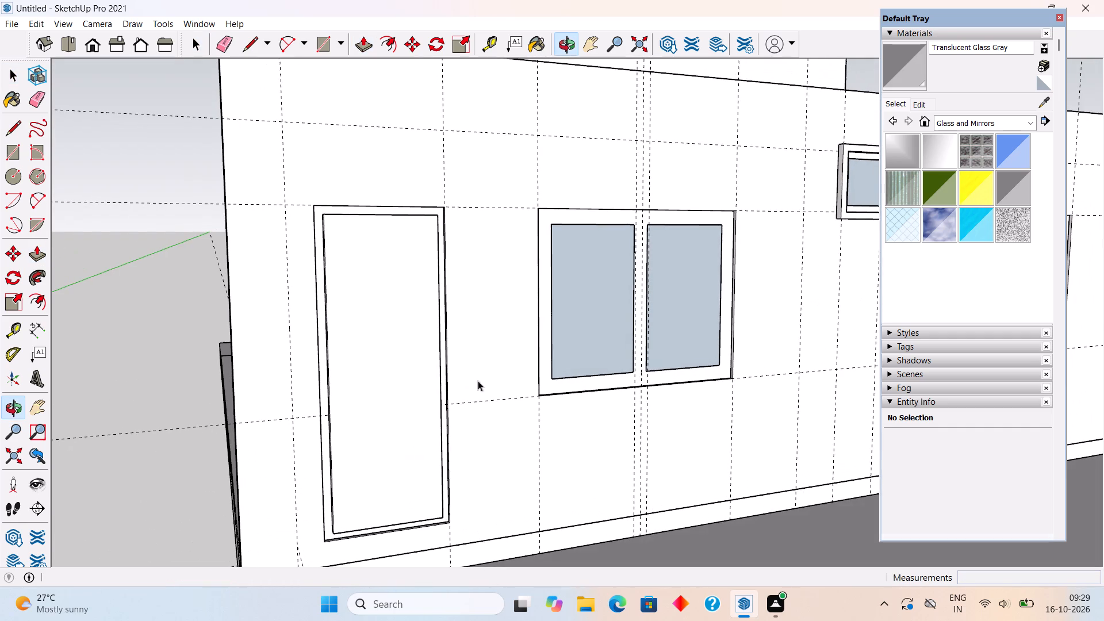
triple_click(425, 448)
right_click(425, 449)
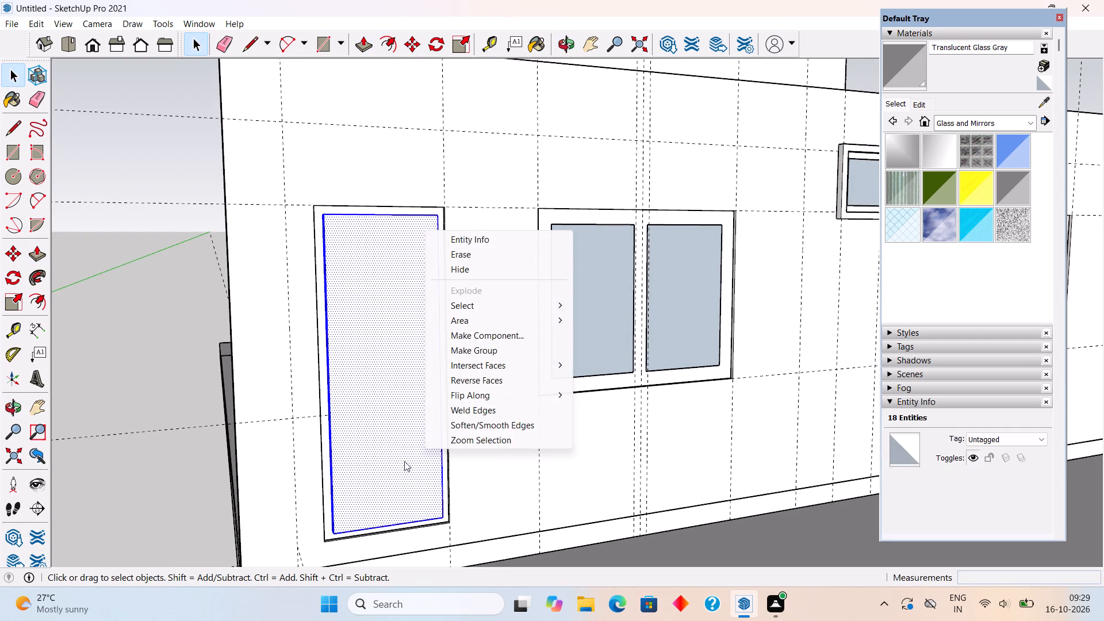
left_click(459, 346)
Move the door panel group from its lower front corner back onto the door frame's matching inner corner.
middle_click_drag(387, 415, 183, 343)
scroll(364, 457, "up", 14)
key("m")
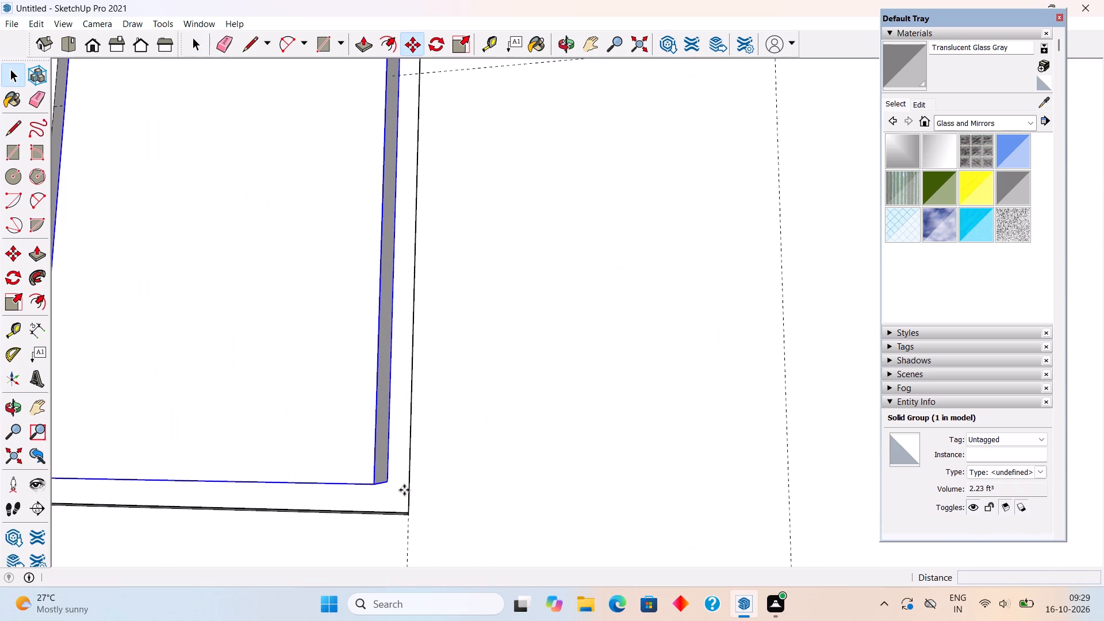
left_click(371, 485)
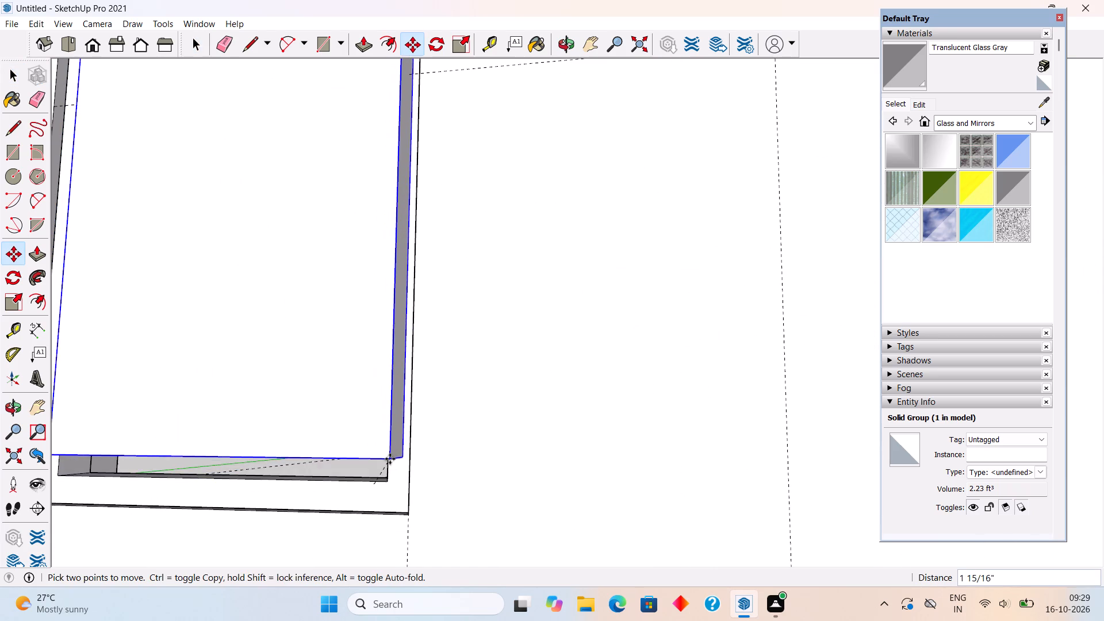
left_click(386, 476)
key("space")
scroll(386, 476, "down", 6)
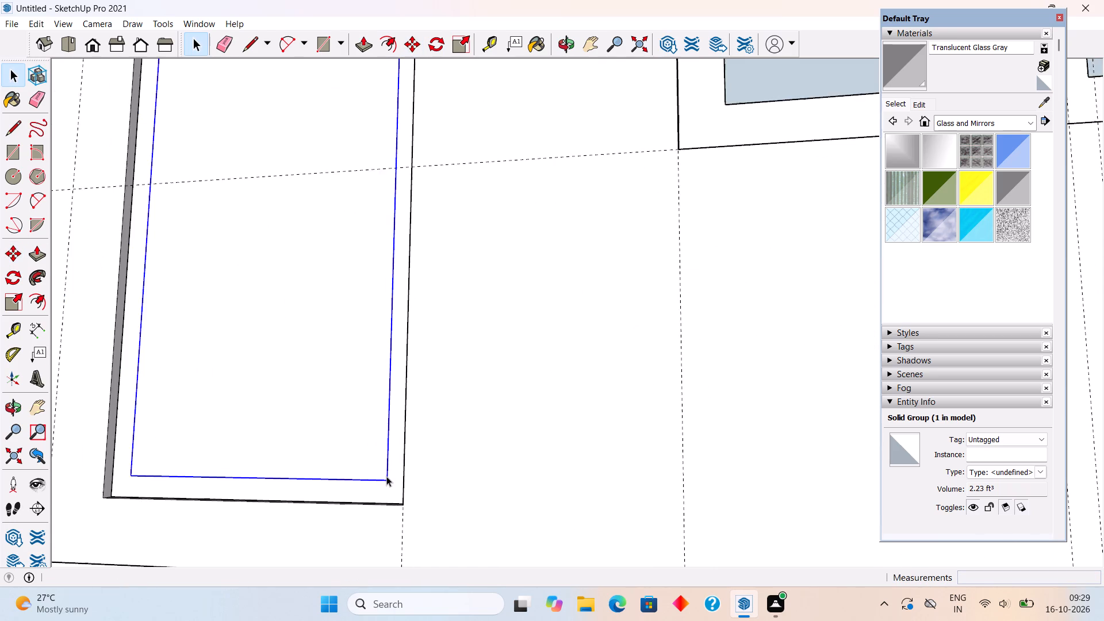
scroll(386, 476, "down", 11)
left_click(239, 354)
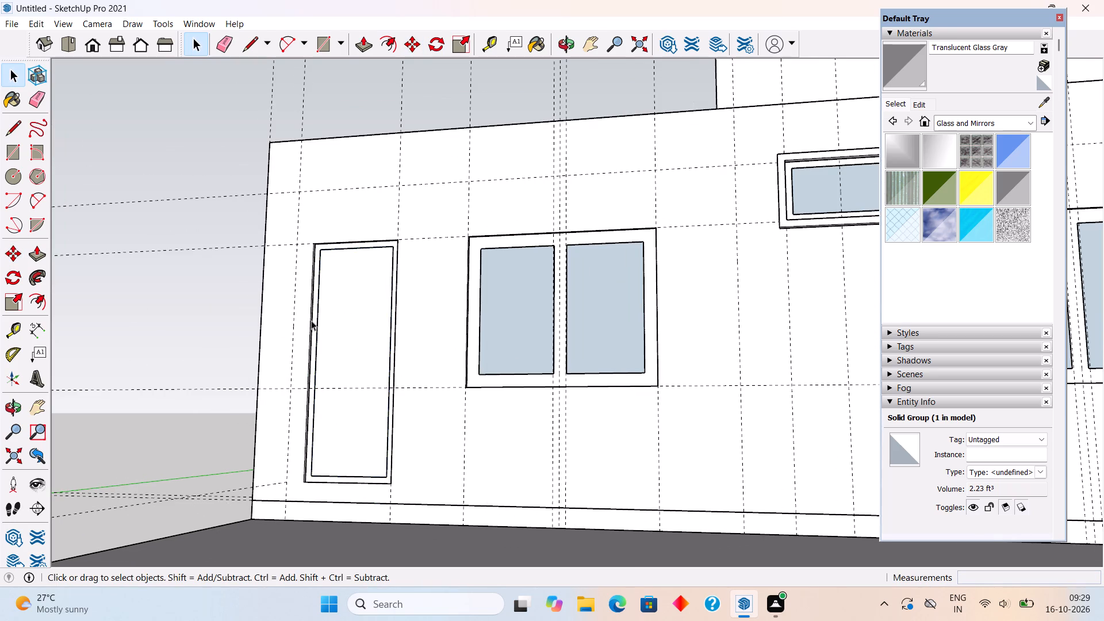
Delete all construction guides from the model.
middle_click_drag(303, 397, 315, 489)
scroll(315, 489, "down", 12)
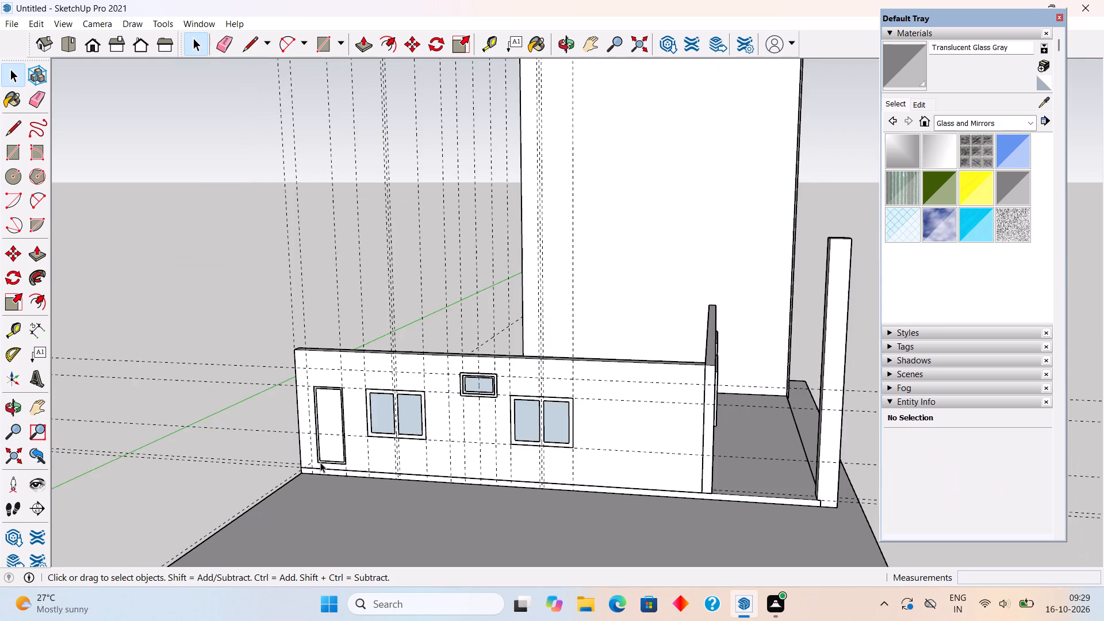
scroll(320, 462, "down", 1)
middle_click_drag(320, 462, 451, 459)
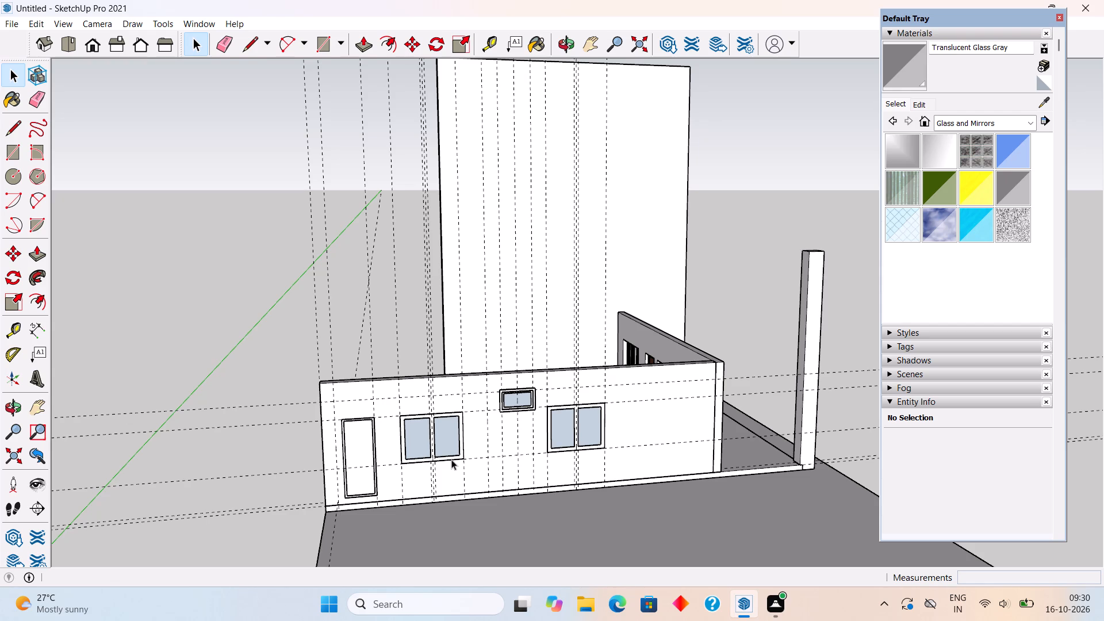
middle_click_drag(697, 478, 646, 505)
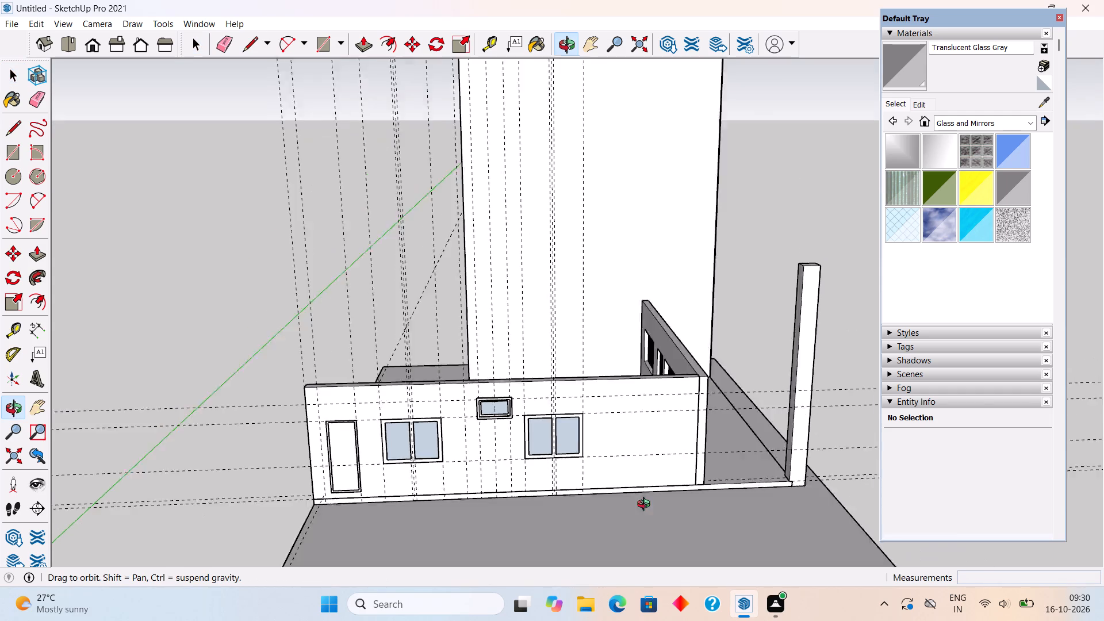
middle_click_drag(646, 505, 574, 529)
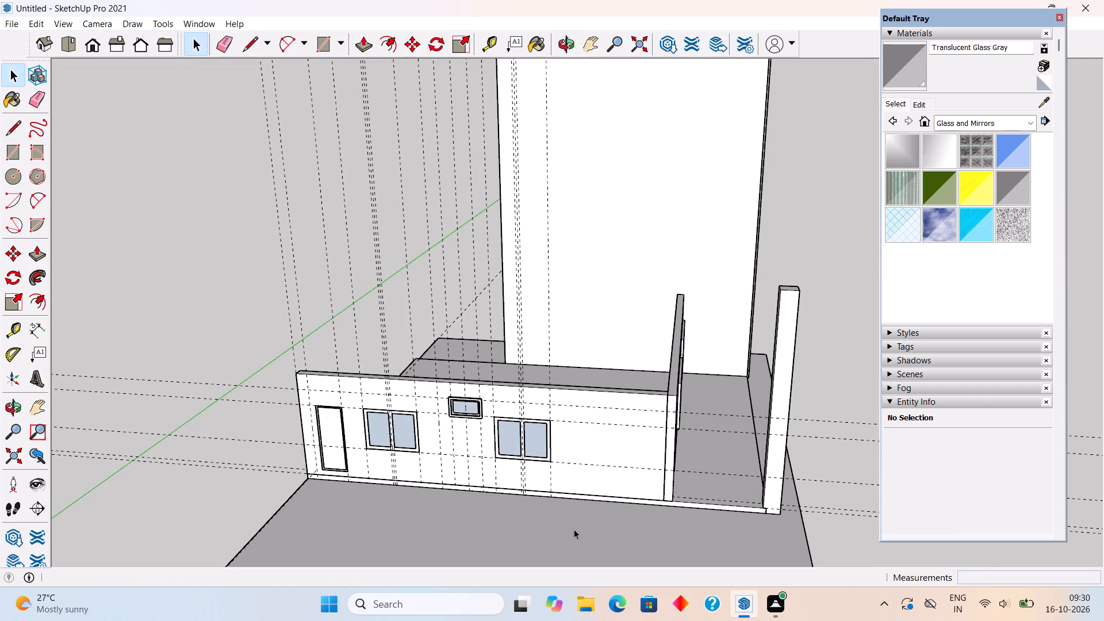
scroll(574, 529, "down", 3)
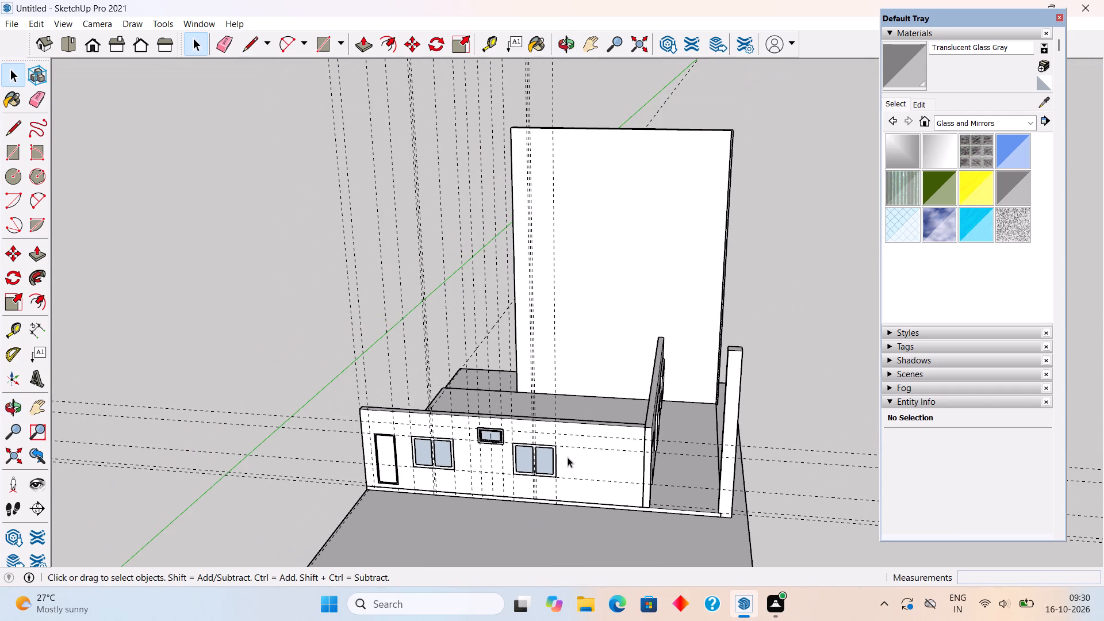
left_click(48, 21)
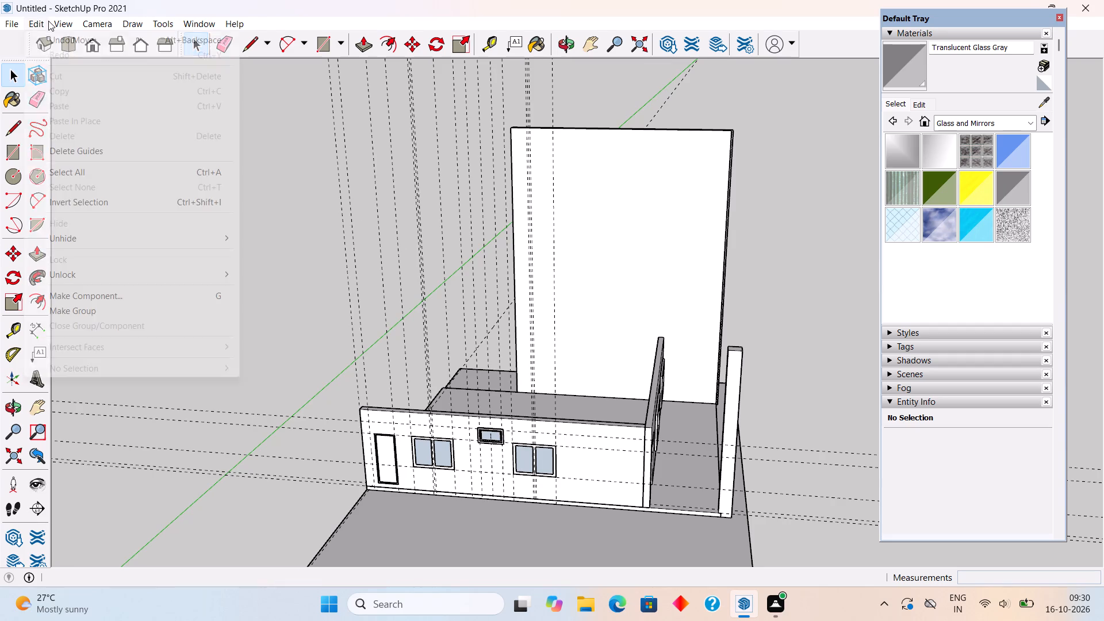
left_click(91, 159)
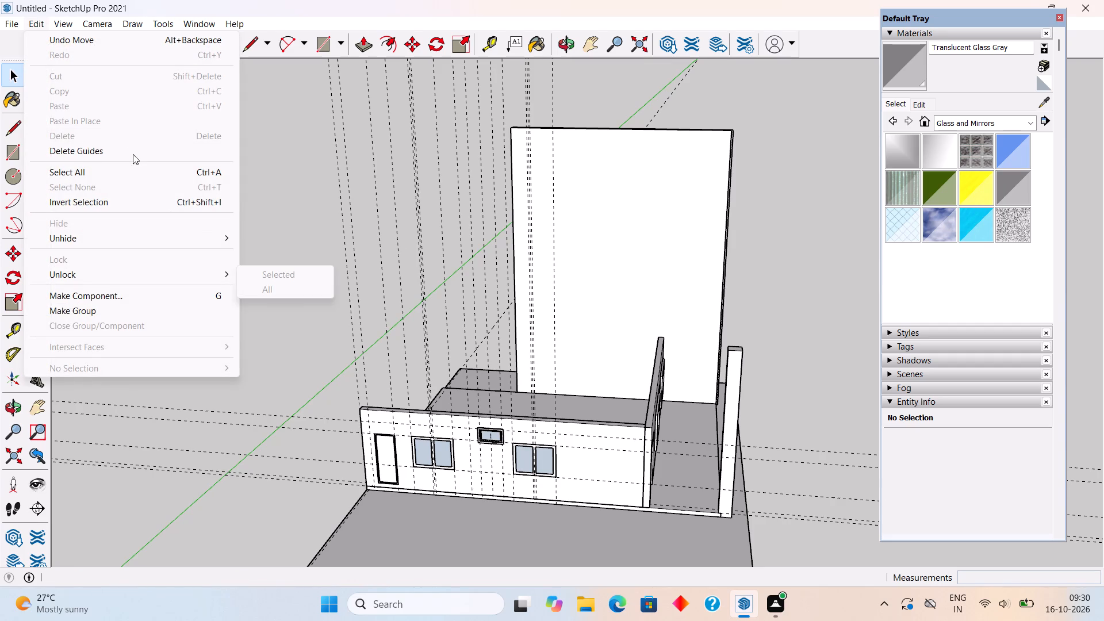
left_click(125, 150)
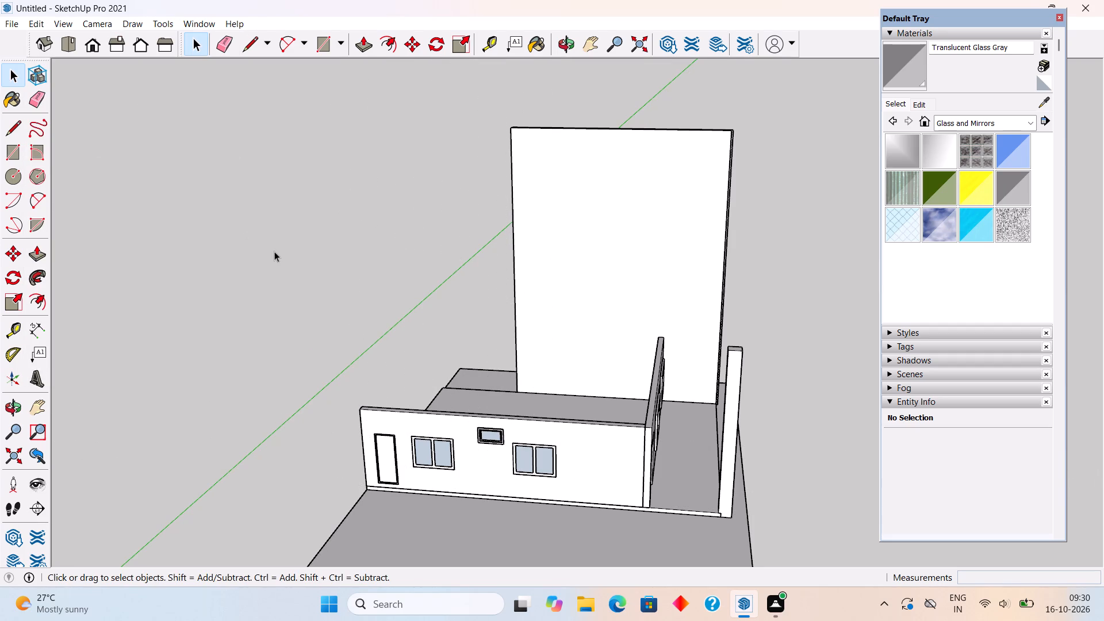
Extend the inner layer of the tall side wall about 11' 9 1/4" with Push/Pull to the raised floor's edge.
middle_click_drag(538, 404, 73, 323)
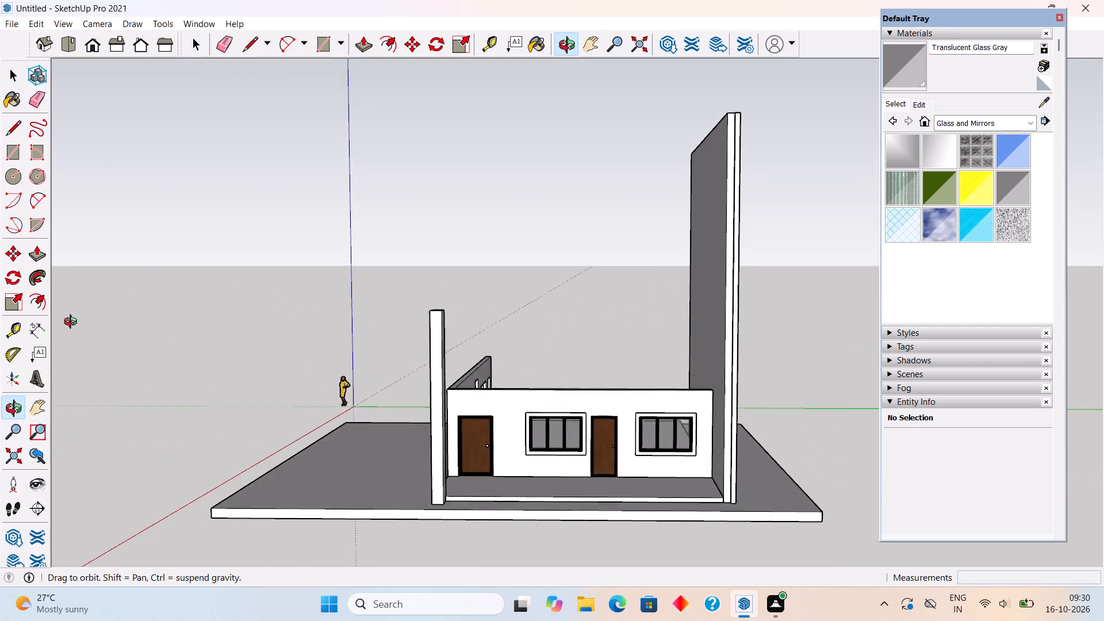
middle_click_drag(73, 323, 787, 474)
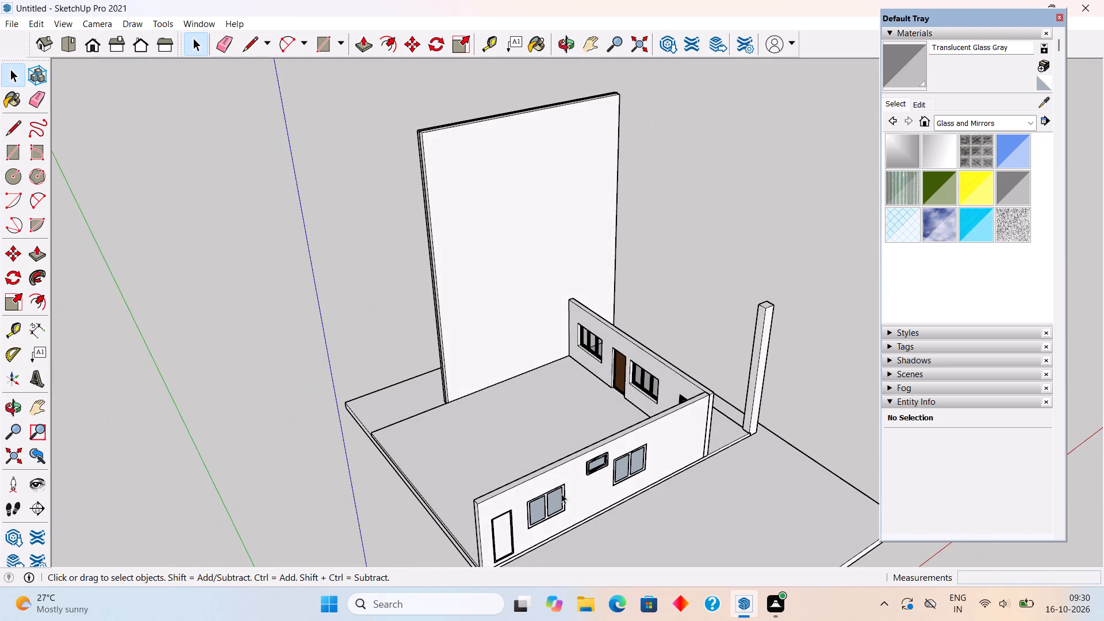
scroll(474, 388, "down", 6)
scroll(439, 485, "up", 9)
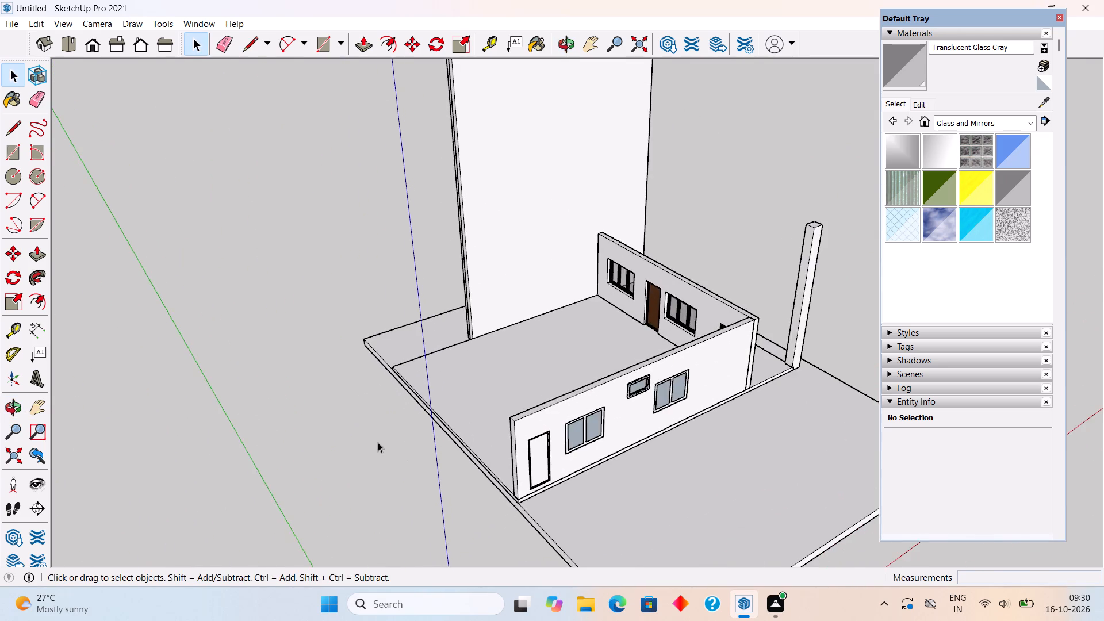
middle_click_drag(378, 442, 664, 378)
scroll(428, 381, "up", 5)
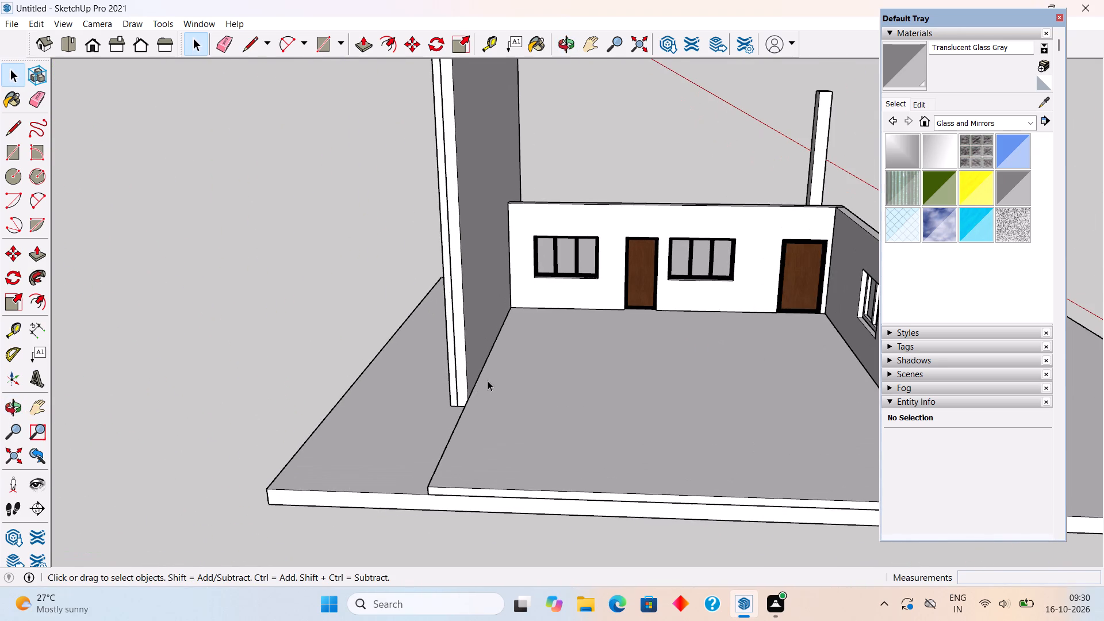
triple_click(459, 386)
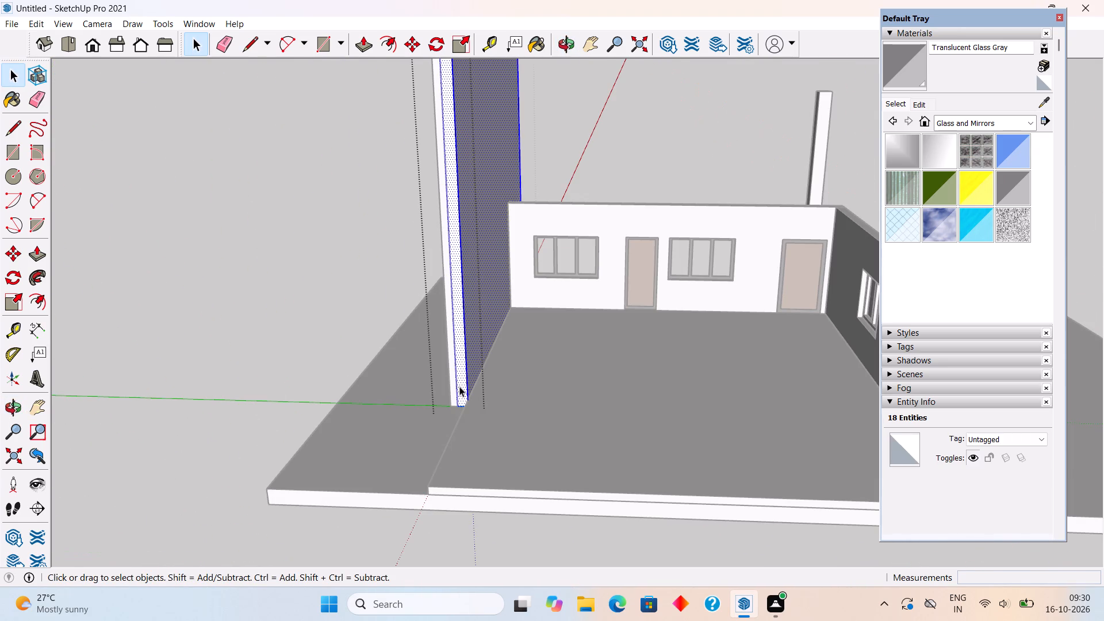
key("p")
left_click(459, 386)
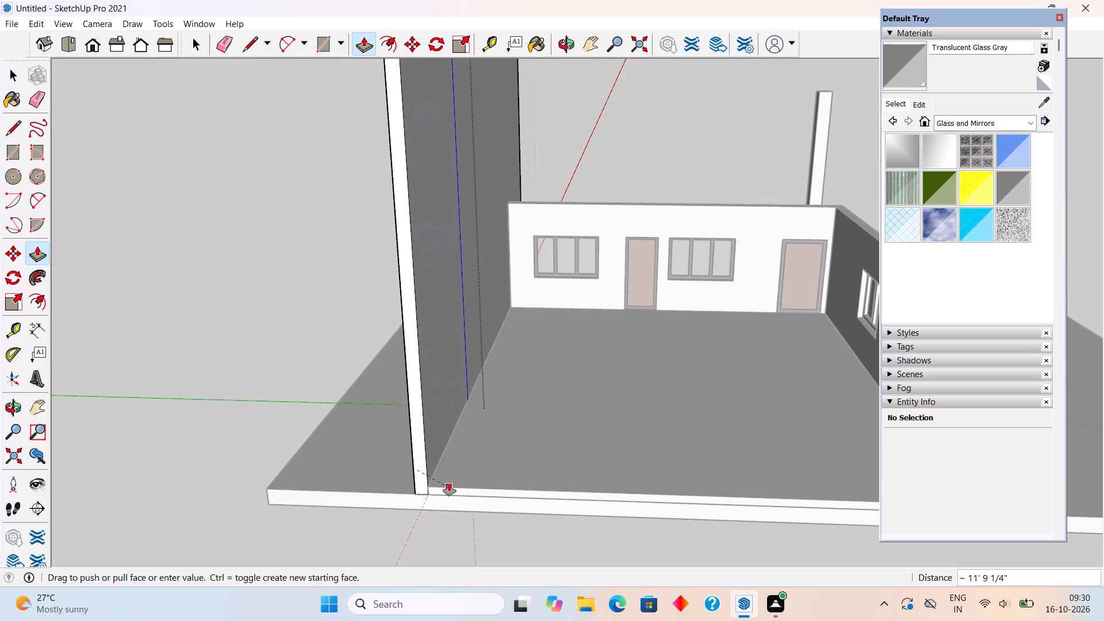
left_click(449, 484)
middle_click_drag(339, 461, 419, 444)
scroll(566, 478, "up", 6)
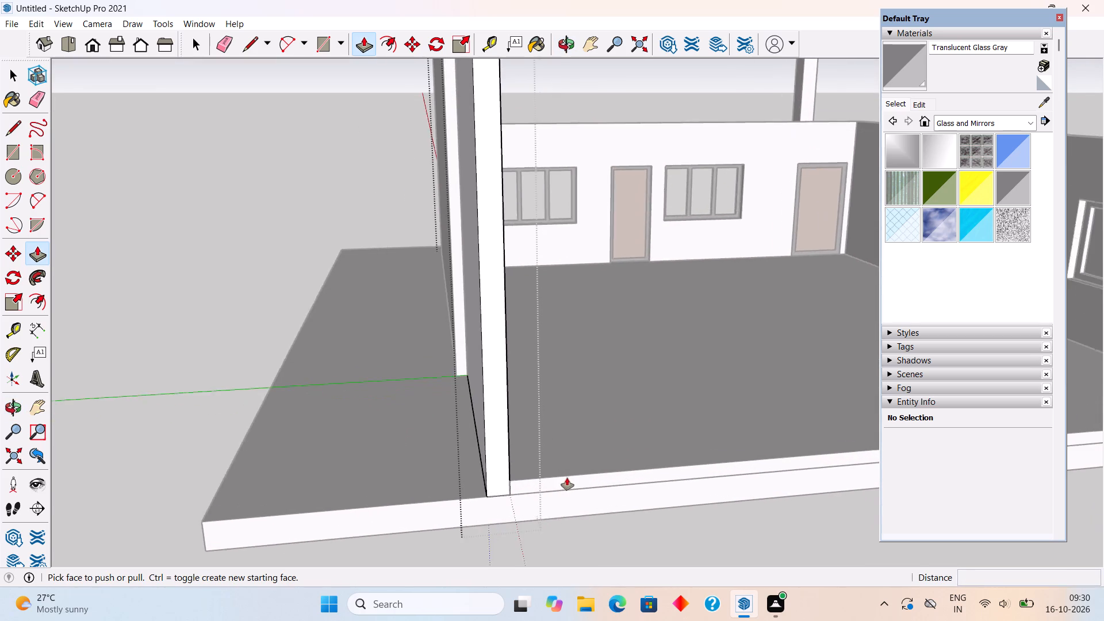
scroll(528, 492, "up", 4)
scroll(482, 474, "up", 5)
left_click(496, 479)
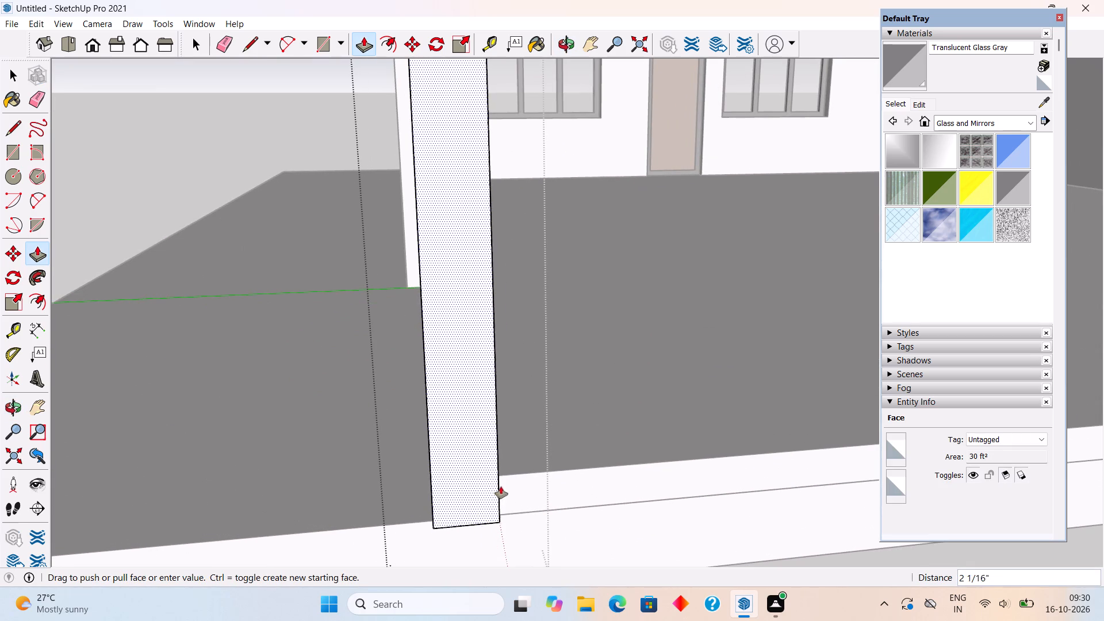
left_click(562, 471)
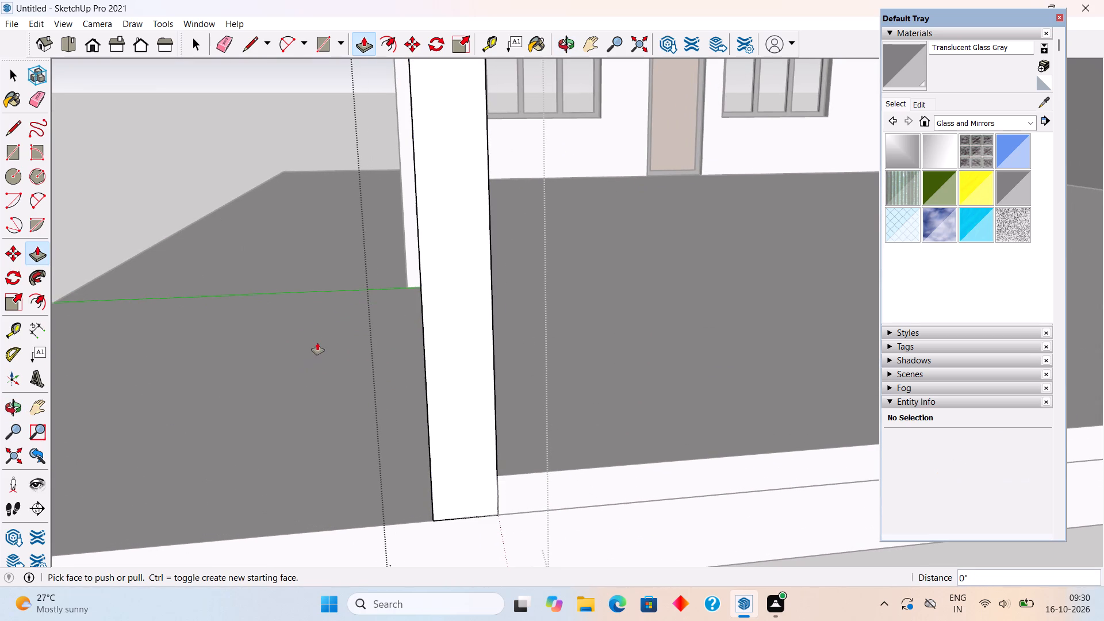
Extend the outer layer of the tall side wall about 11' 9 1/4" with Push/Pull to match the inner layer's end.
key("space")
triple_click(409, 248)
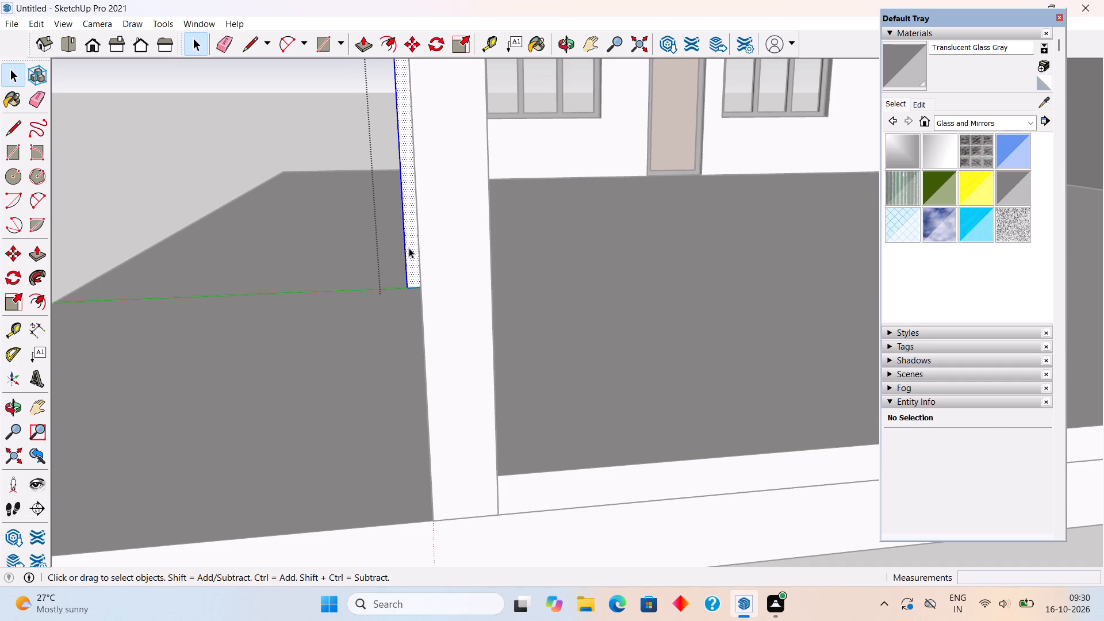
key("p")
left_click(409, 248)
left_click(421, 303)
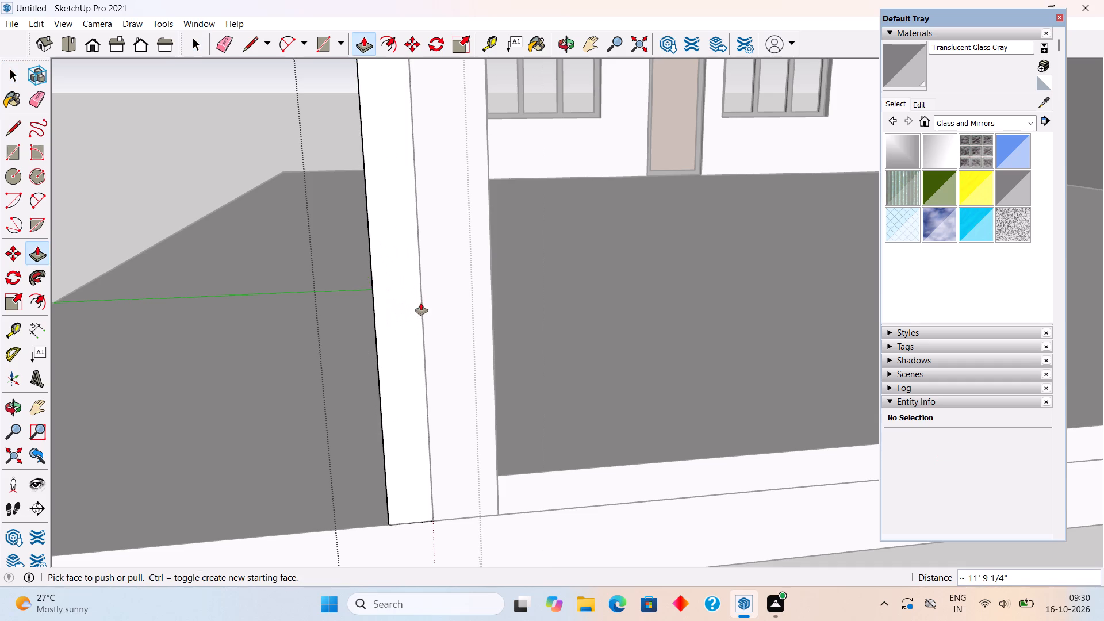
key("space")
scroll(421, 303, "down", 10)
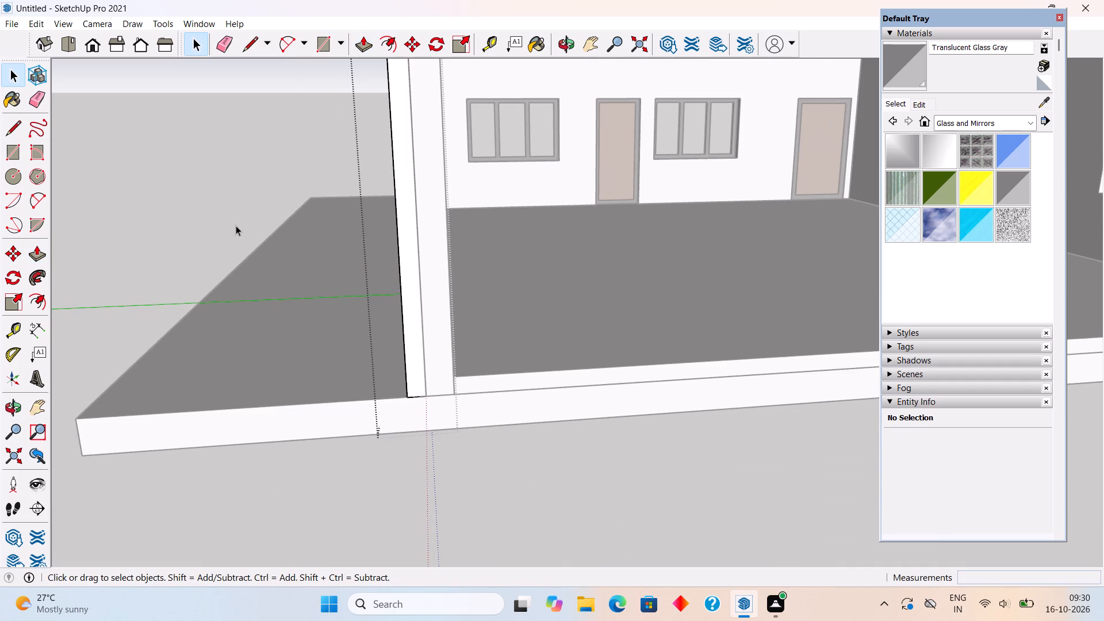
left_click(236, 225)
Draw a 33' 9" long rectangle at wall-top level, from the back wall's corner at the tall wall to the opposite side wall's end.
scroll(236, 225, "down", 5)
middle_click_drag(356, 243, 278, 305)
scroll(278, 305, "down", 6)
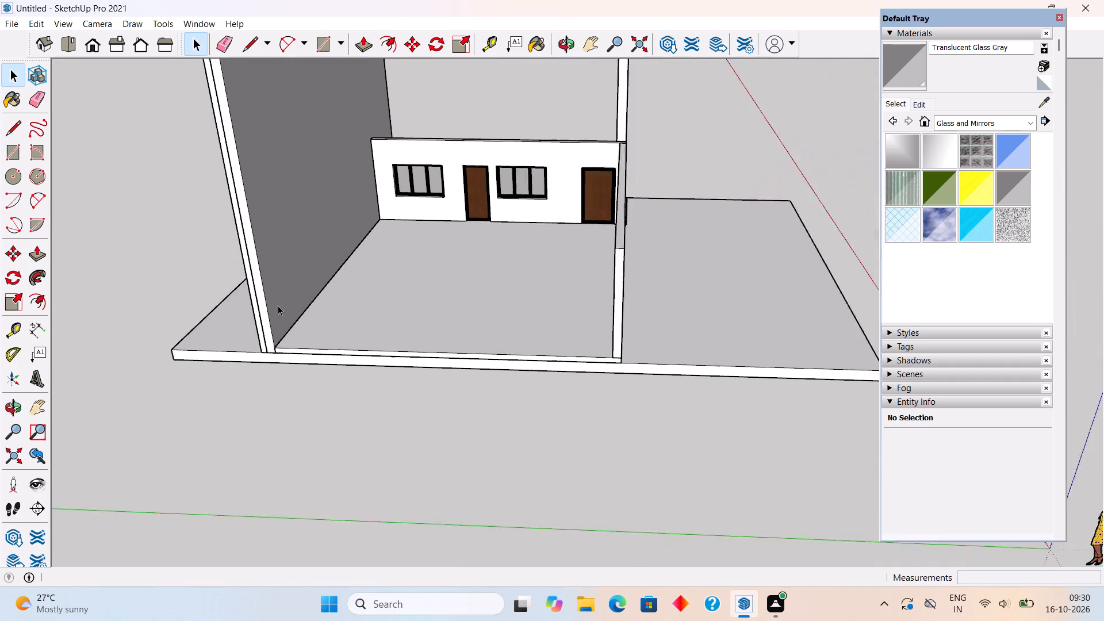
scroll(278, 305, "down", 2)
middle_click_drag(452, 339, 425, 454)
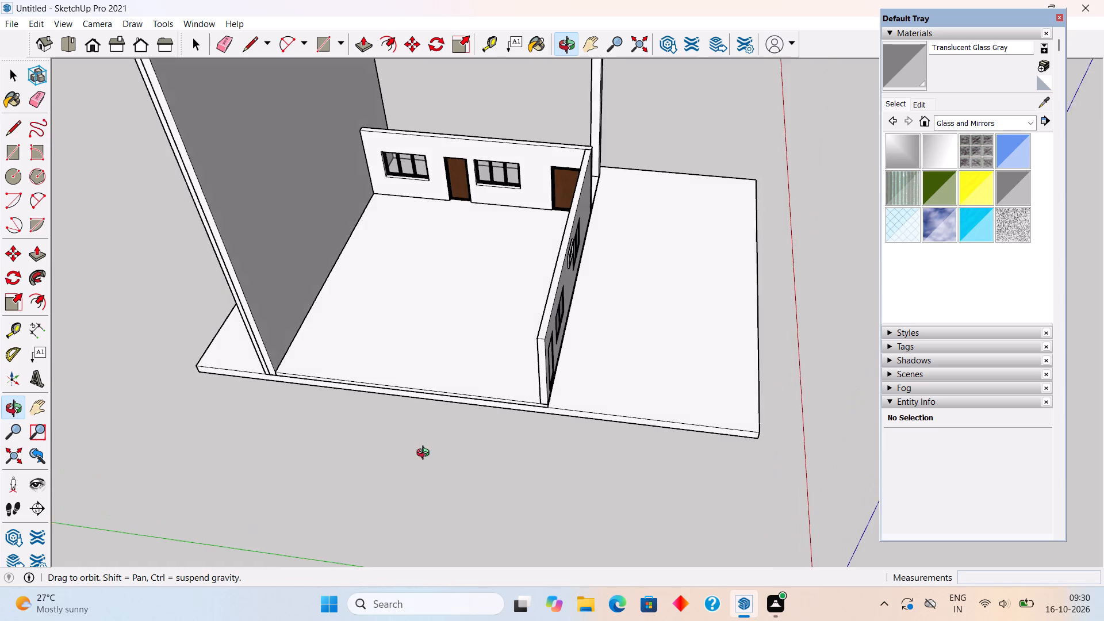
middle_click_drag(425, 454, 432, 475)
scroll(342, 135, "up", 8)
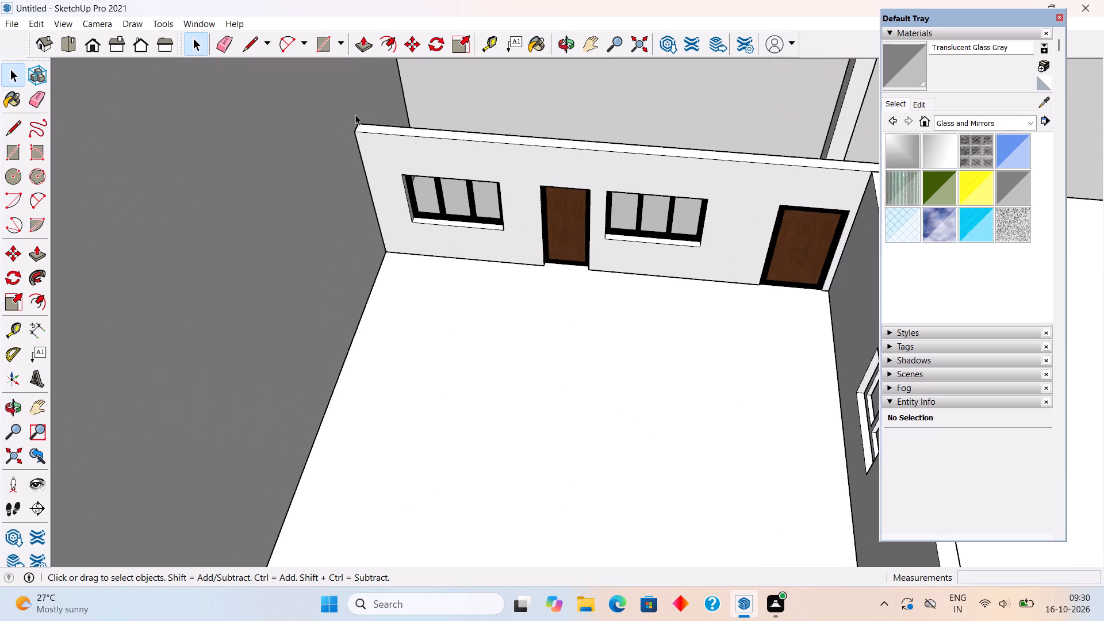
key("r")
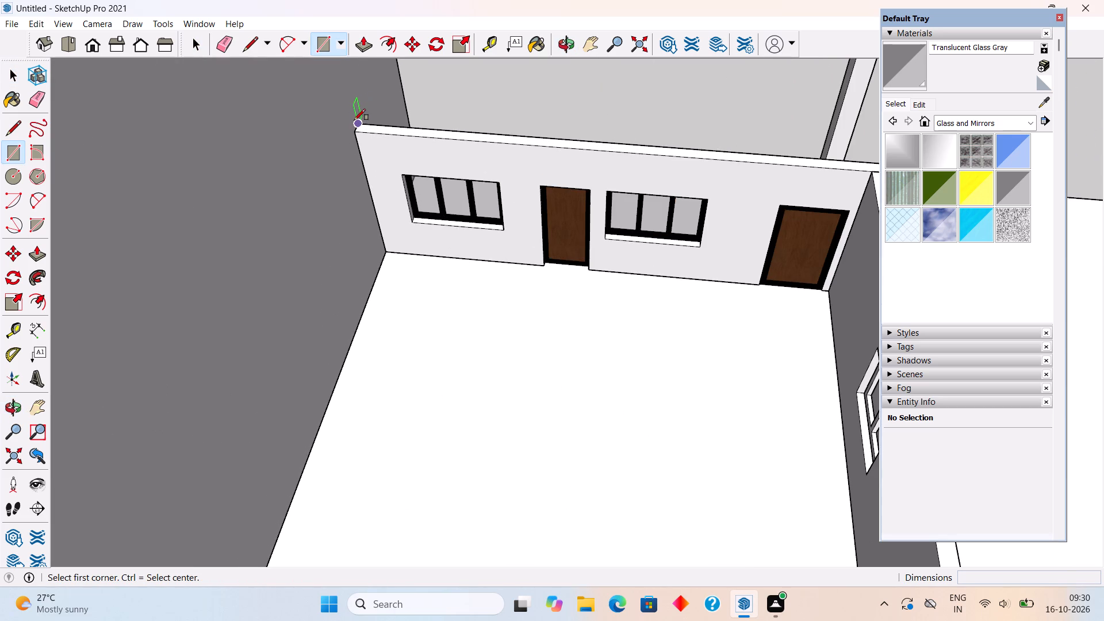
left_click(355, 122)
scroll(355, 122, "down", 9)
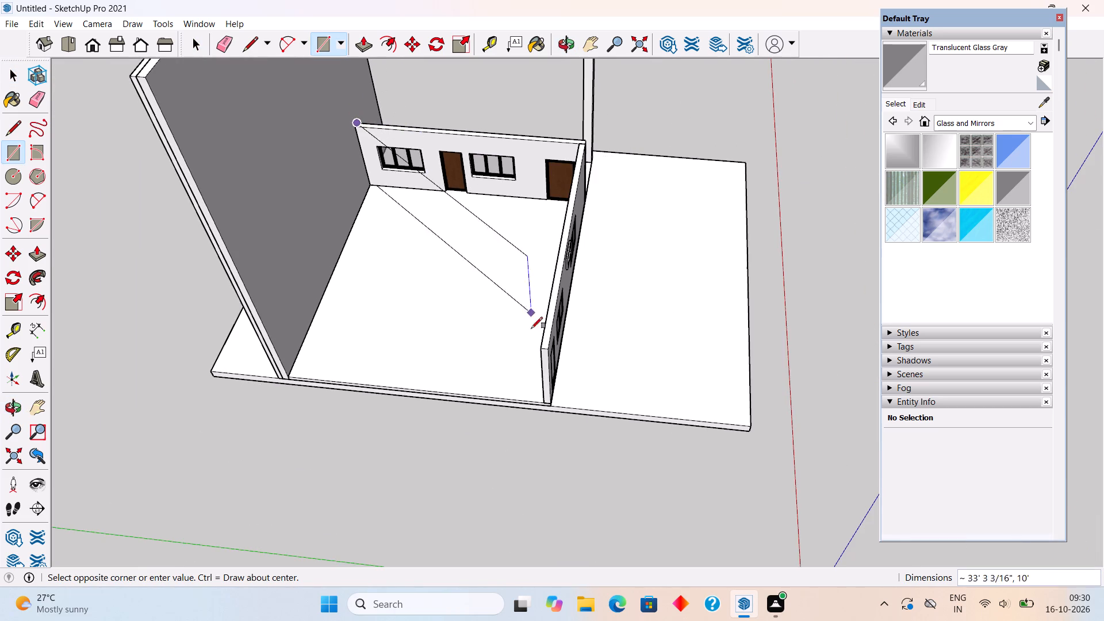
scroll(547, 368, "up", 2)
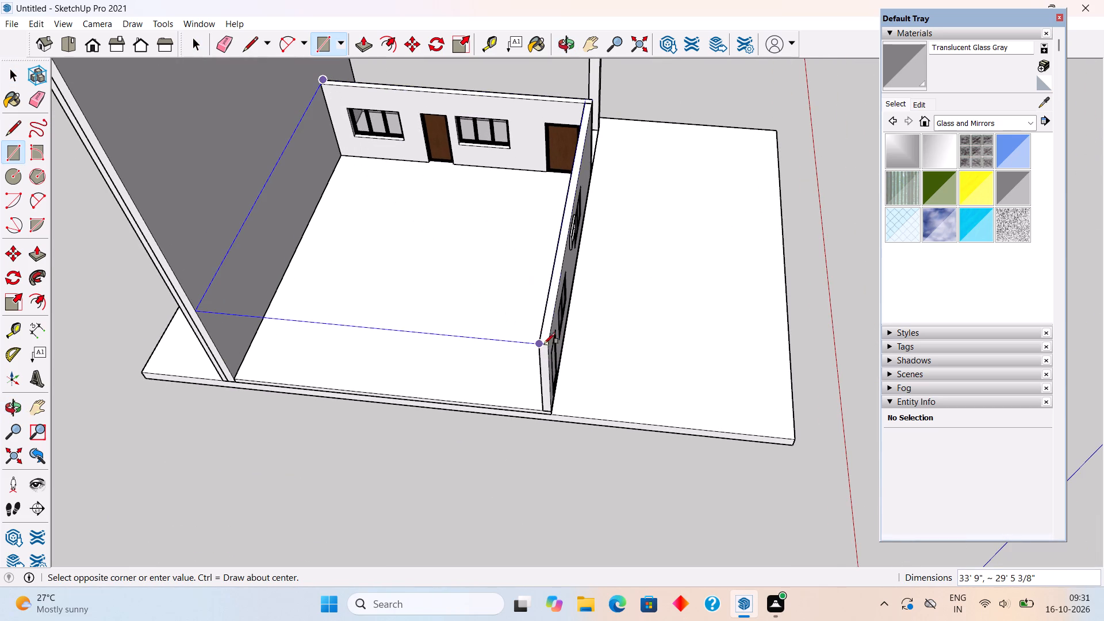
left_click(547, 346)
Extrude the rectangle on top of the walls 6" upward with Push/Pull to form the roof slab.
key("p")
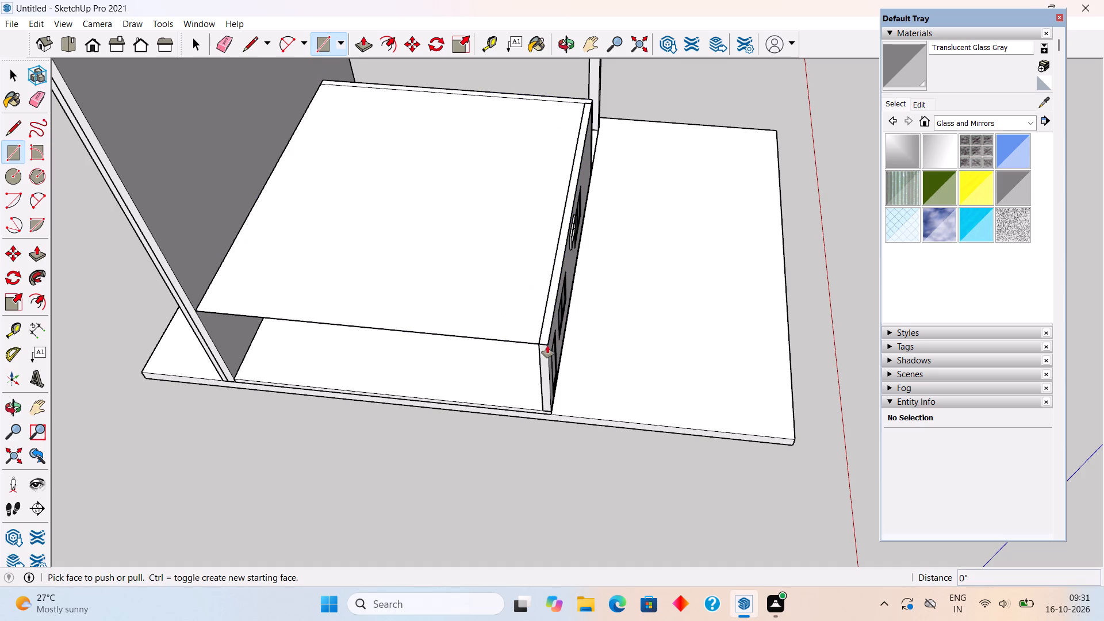
left_click(523, 298)
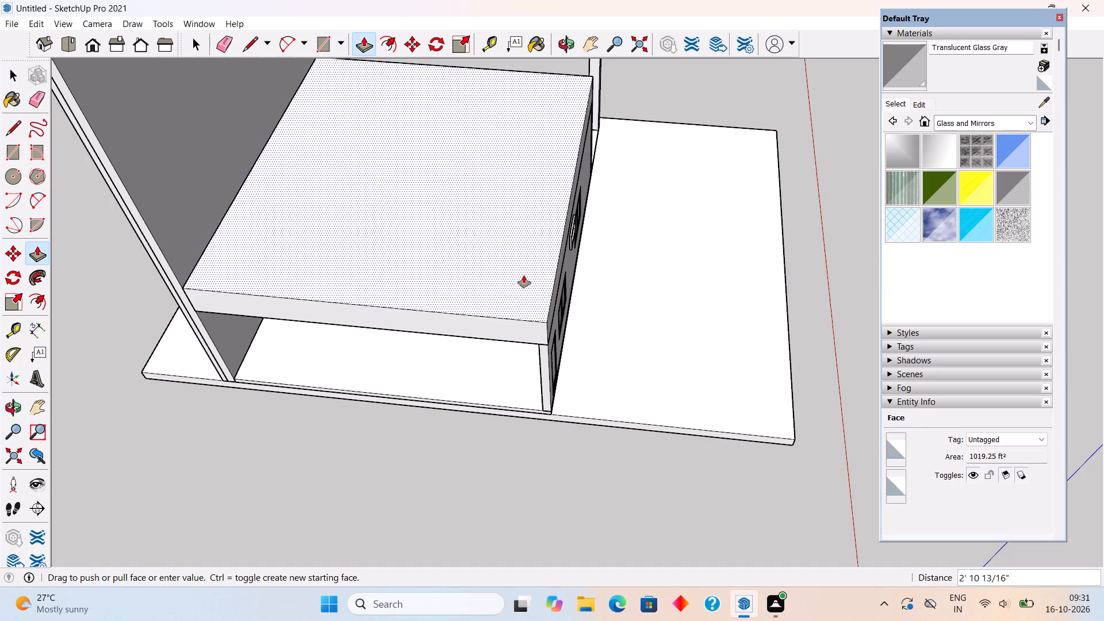
type("6\"")
key("Return")
key("space")
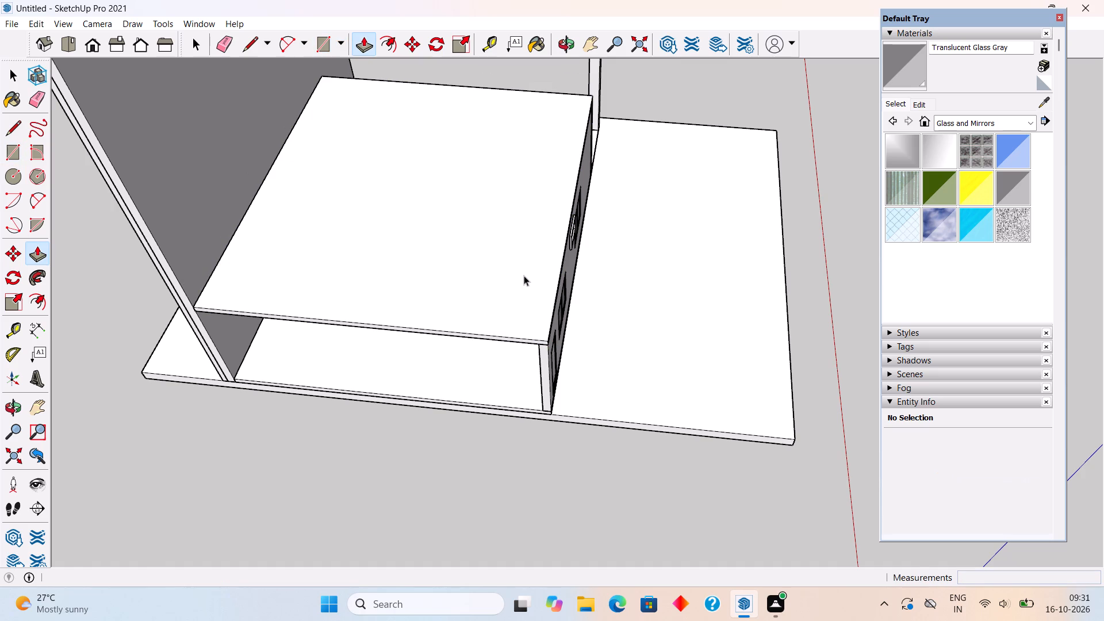
Make the whole roof slab, with all its faces and edges, into a group.
triple_click(524, 275)
right_click(524, 275)
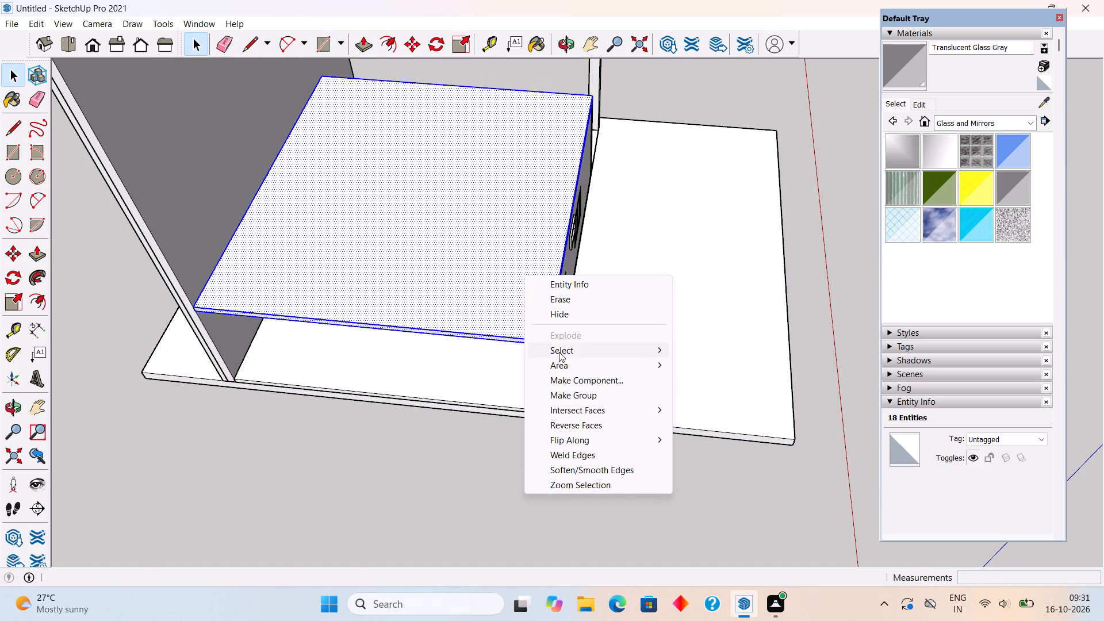
left_click(569, 392)
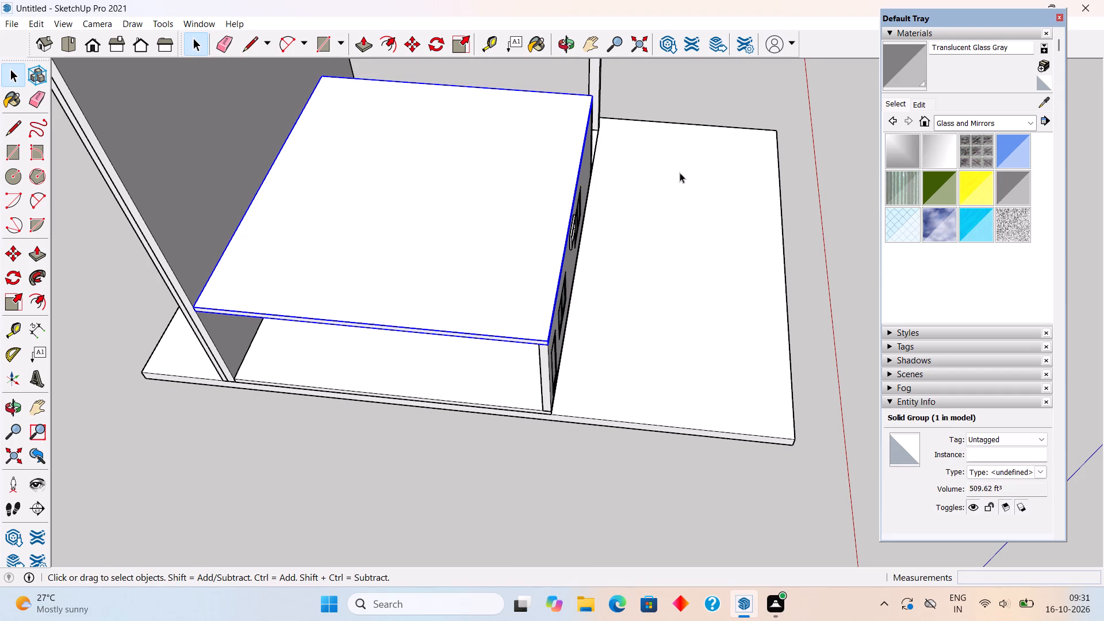
left_click(680, 94)
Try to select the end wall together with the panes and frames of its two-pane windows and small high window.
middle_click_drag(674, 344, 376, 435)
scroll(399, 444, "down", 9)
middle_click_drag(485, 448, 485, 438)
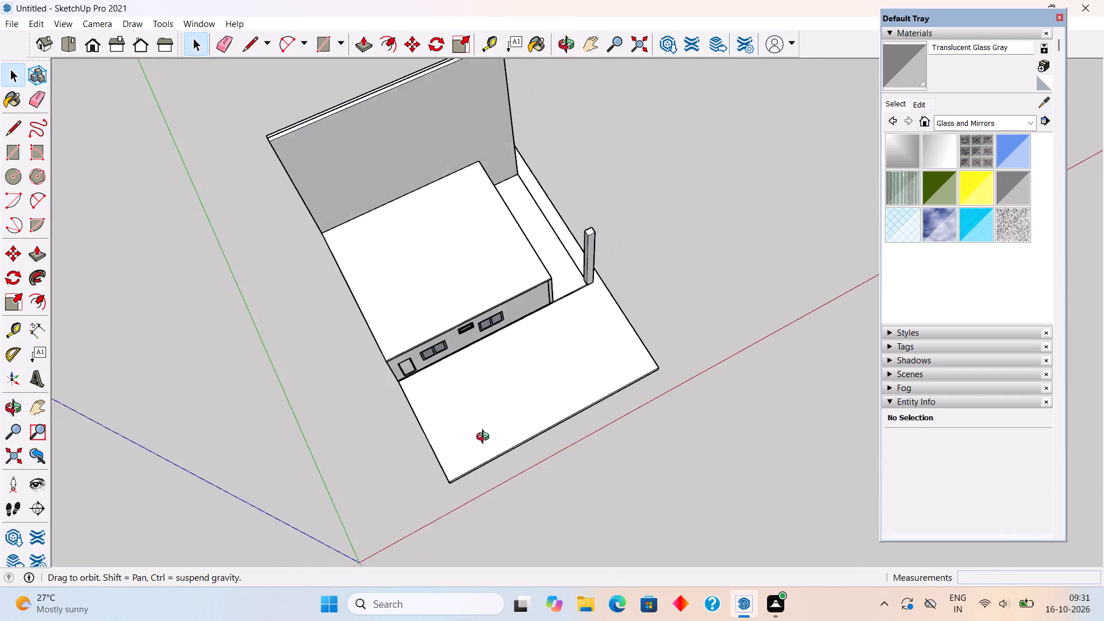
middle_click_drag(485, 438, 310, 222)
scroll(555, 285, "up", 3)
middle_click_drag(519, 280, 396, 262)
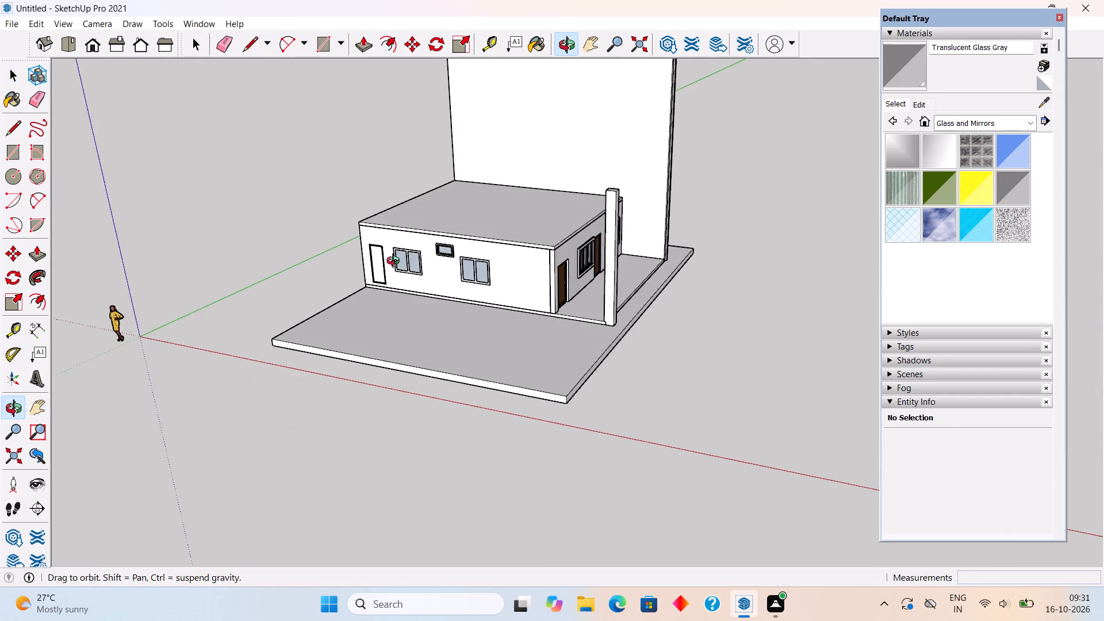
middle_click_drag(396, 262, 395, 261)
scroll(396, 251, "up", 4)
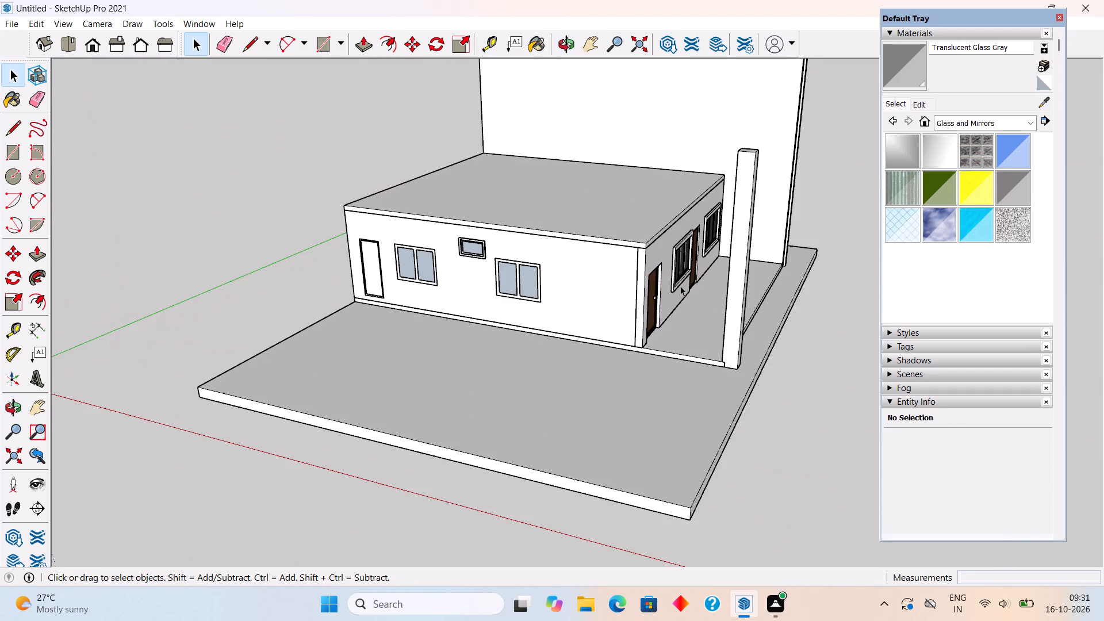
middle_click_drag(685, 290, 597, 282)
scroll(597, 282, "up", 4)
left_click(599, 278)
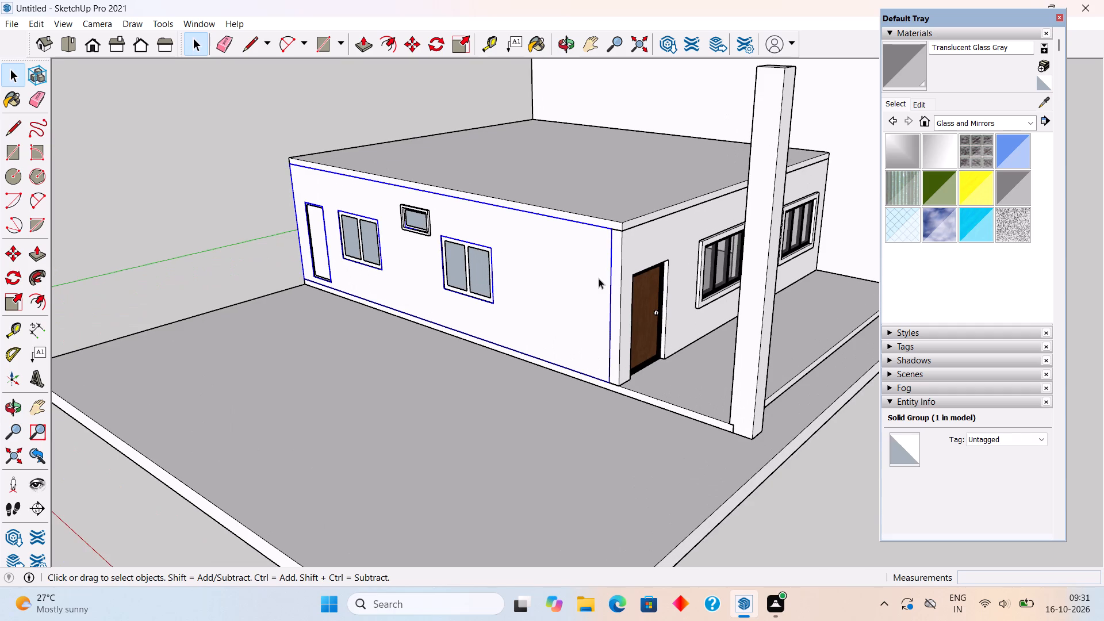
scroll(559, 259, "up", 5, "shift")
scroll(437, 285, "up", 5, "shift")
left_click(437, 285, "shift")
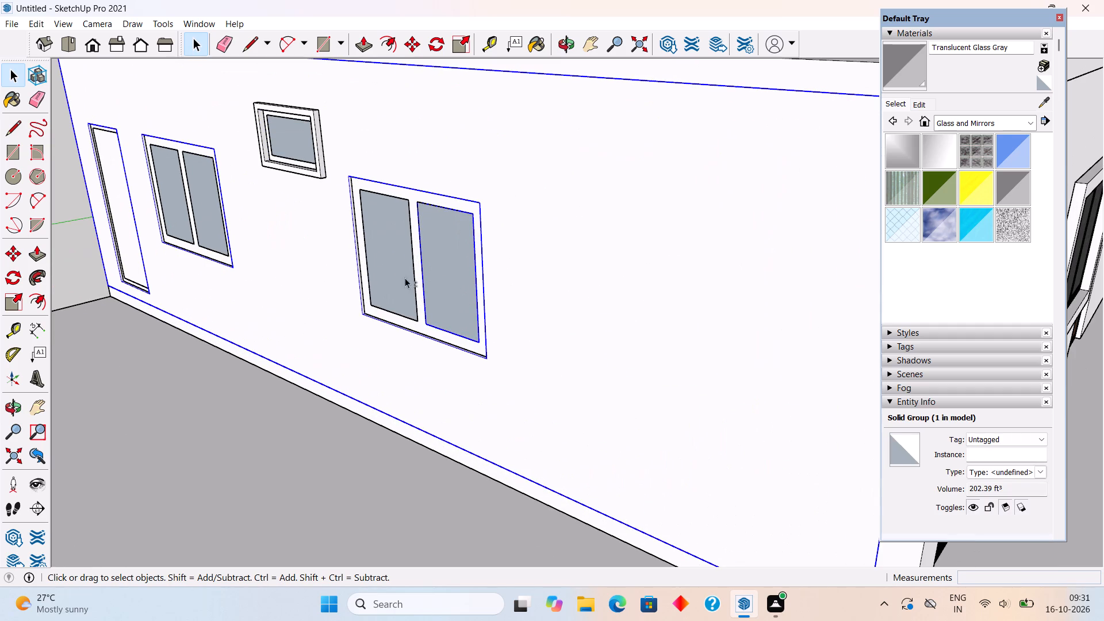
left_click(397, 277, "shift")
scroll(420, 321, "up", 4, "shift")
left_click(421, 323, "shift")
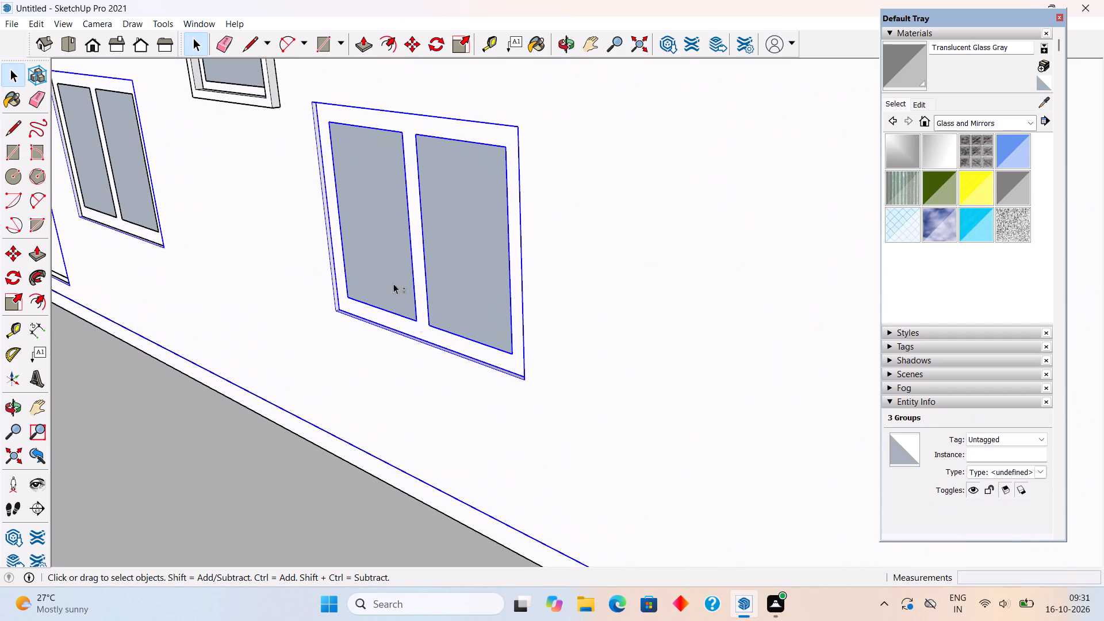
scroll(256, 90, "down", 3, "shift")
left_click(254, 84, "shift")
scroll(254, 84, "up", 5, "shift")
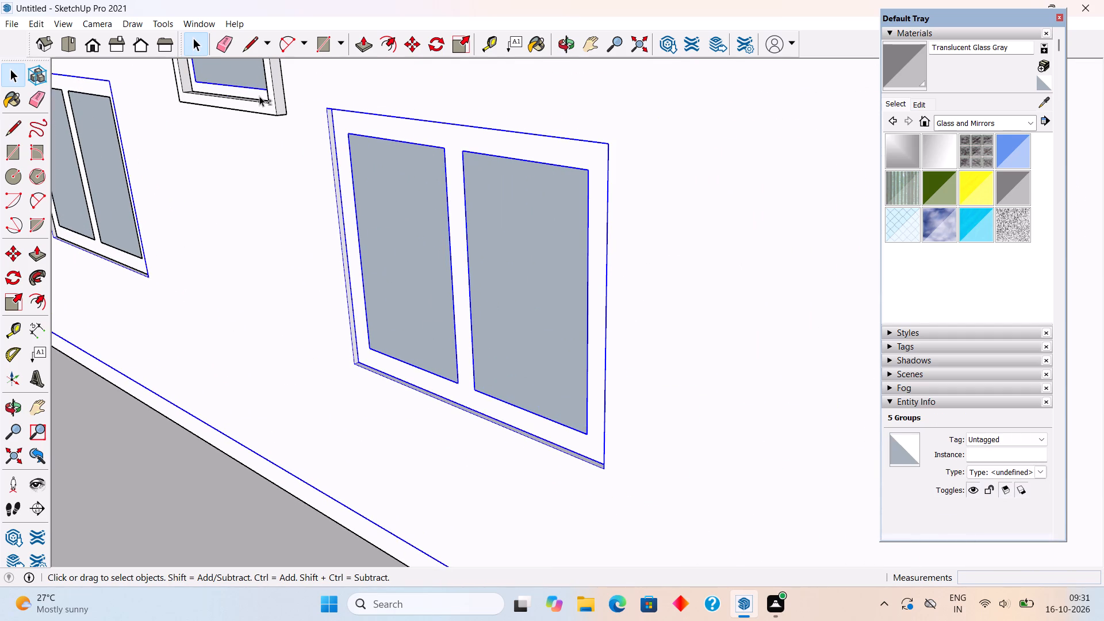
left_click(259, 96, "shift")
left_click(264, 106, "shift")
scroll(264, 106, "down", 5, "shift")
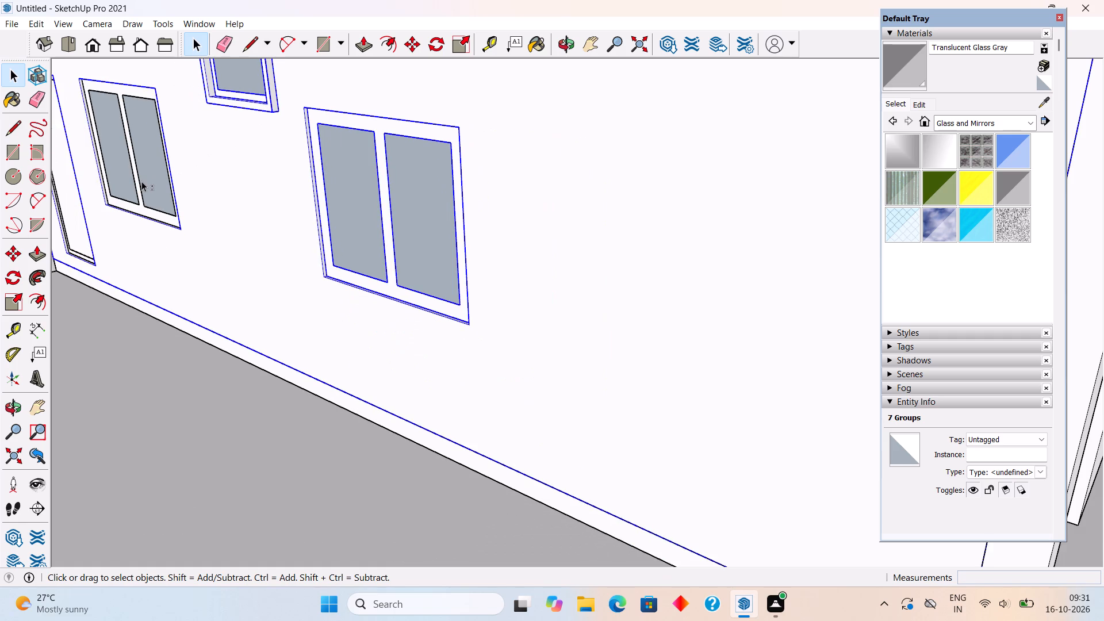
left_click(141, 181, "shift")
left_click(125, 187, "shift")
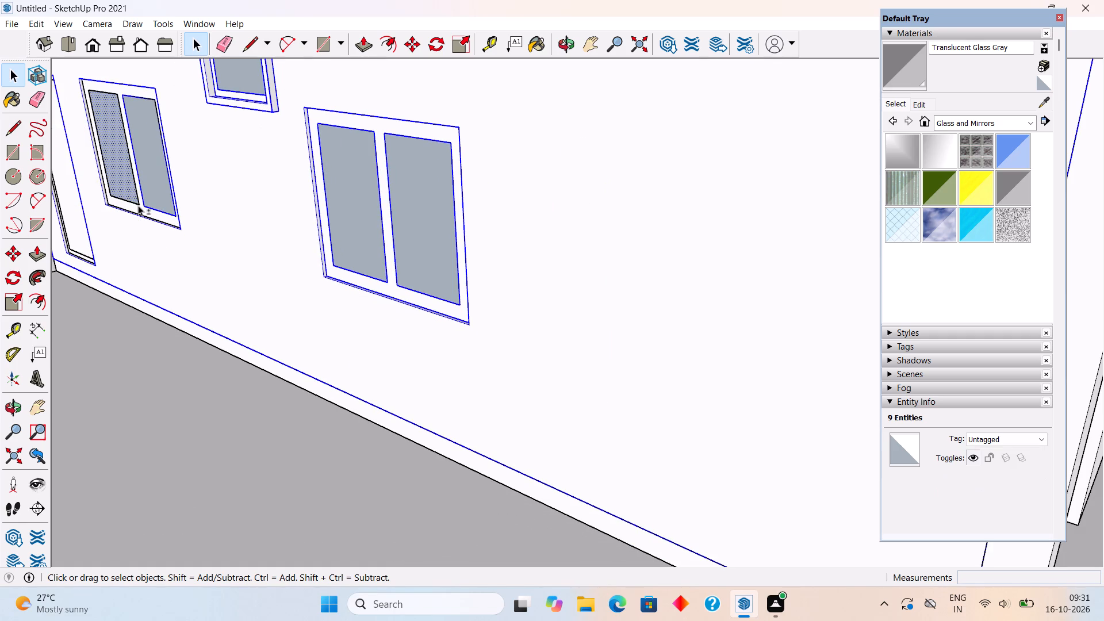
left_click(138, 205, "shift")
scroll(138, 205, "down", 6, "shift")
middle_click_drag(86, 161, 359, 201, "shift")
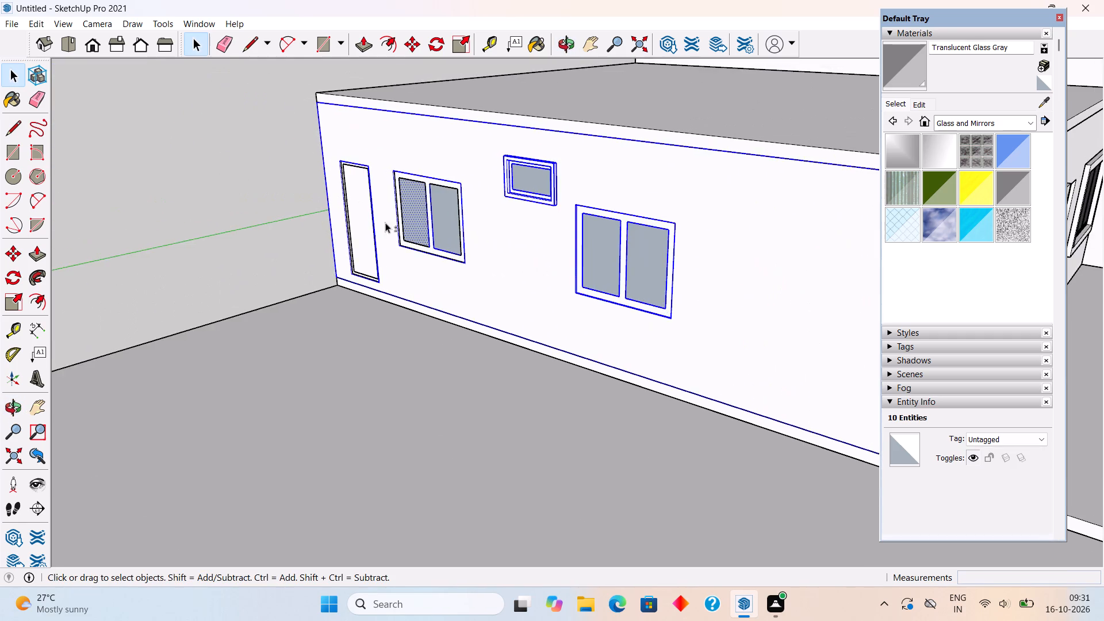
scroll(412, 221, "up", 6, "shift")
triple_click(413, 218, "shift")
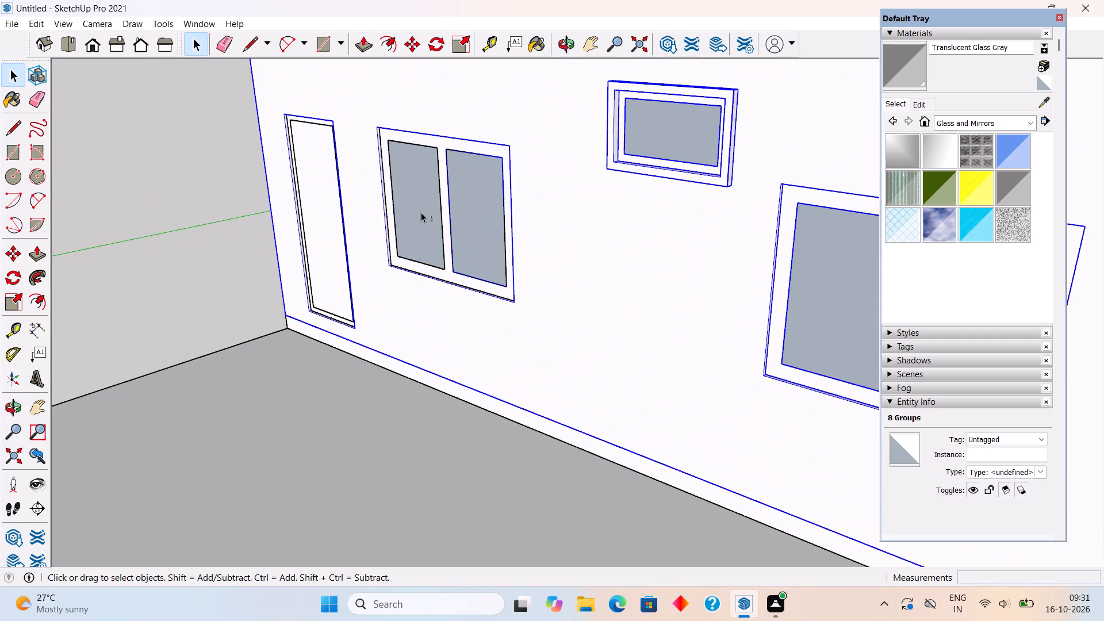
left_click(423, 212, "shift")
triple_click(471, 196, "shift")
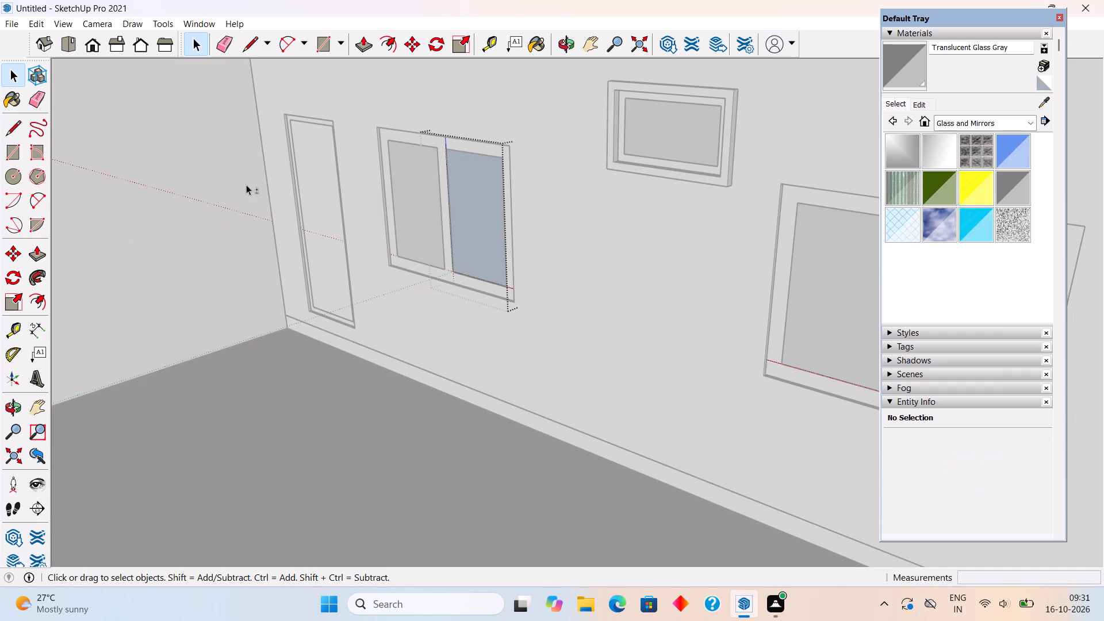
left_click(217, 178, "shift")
Make the loose glass pane nearest the narrow door, in the adjoining two-pane window, into a group.
triple_click(425, 181, "shift")
left_click(425, 181)
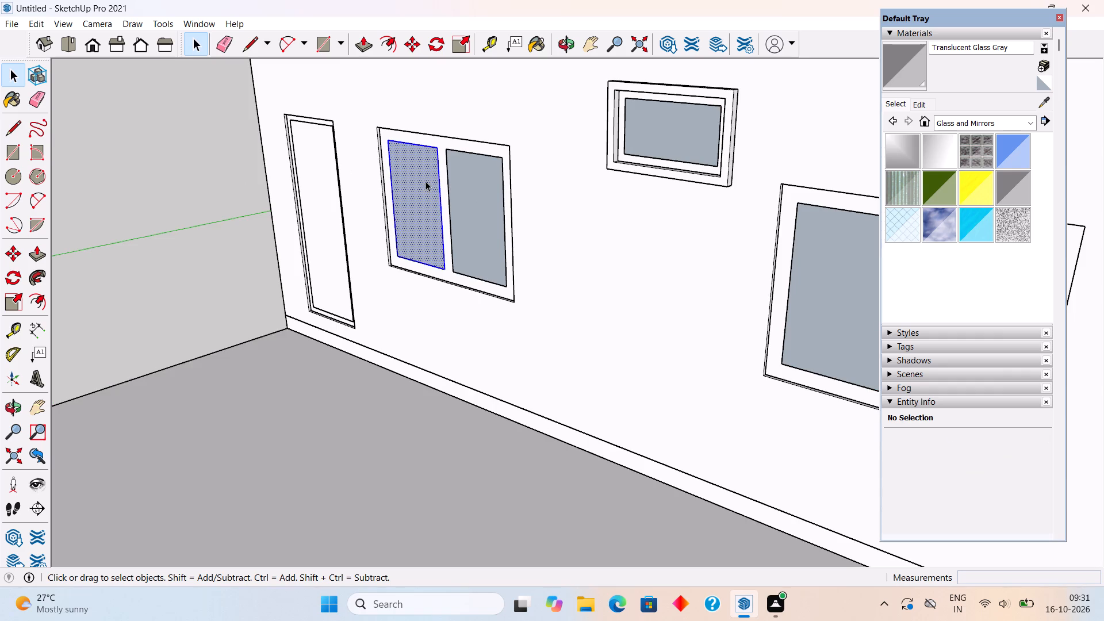
right_click(425, 181)
left_click(469, 301)
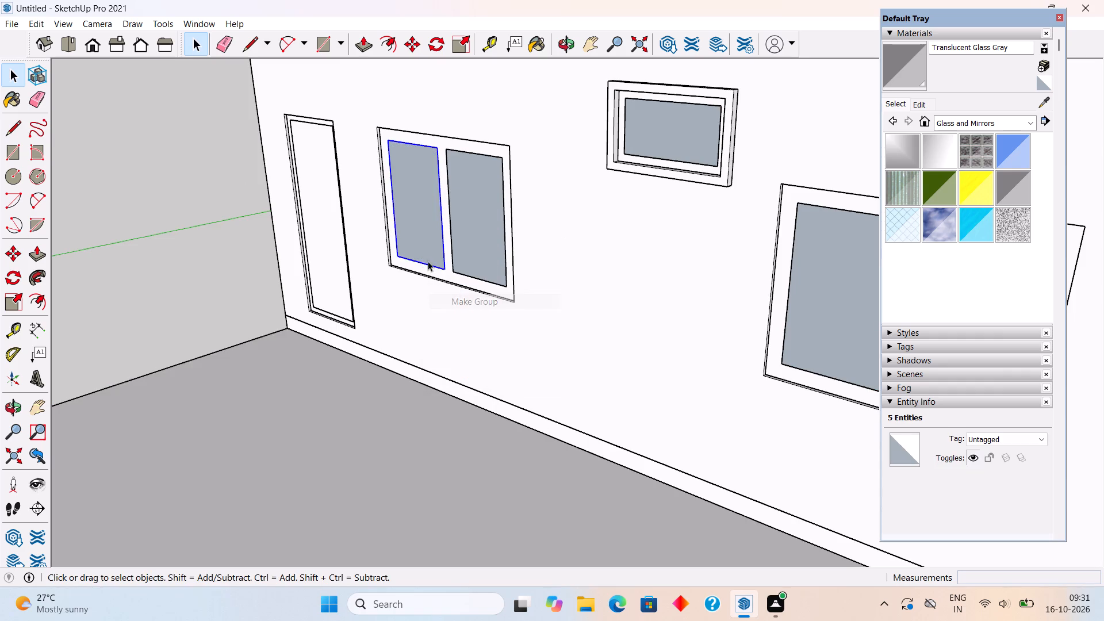
left_click(246, 201)
double_click(637, 143)
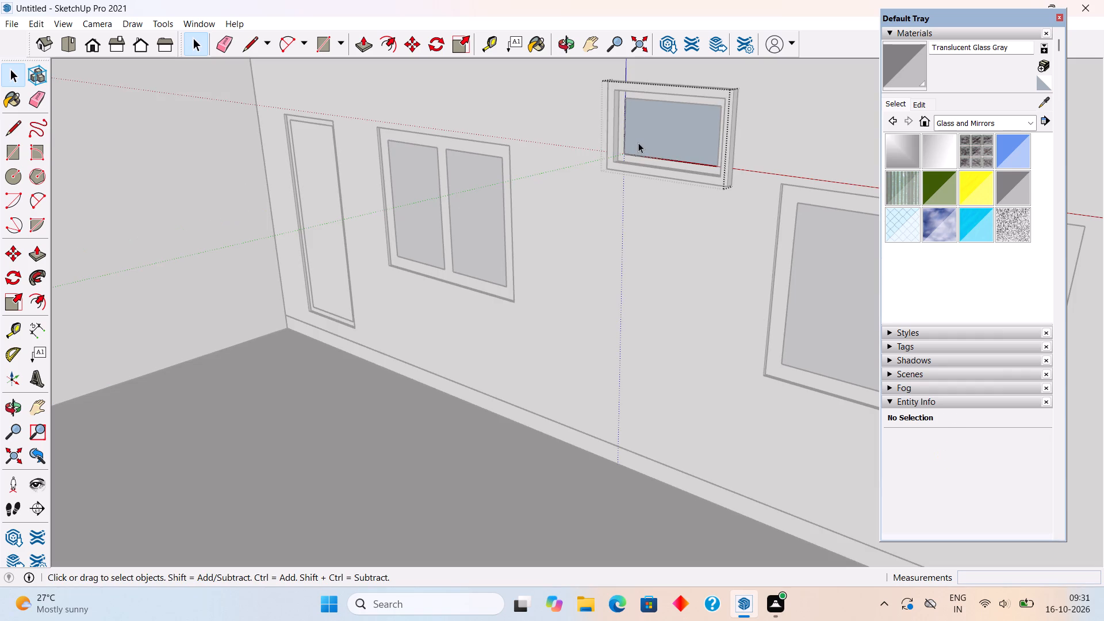
left_click(194, 163)
triple_click(308, 191, "shift")
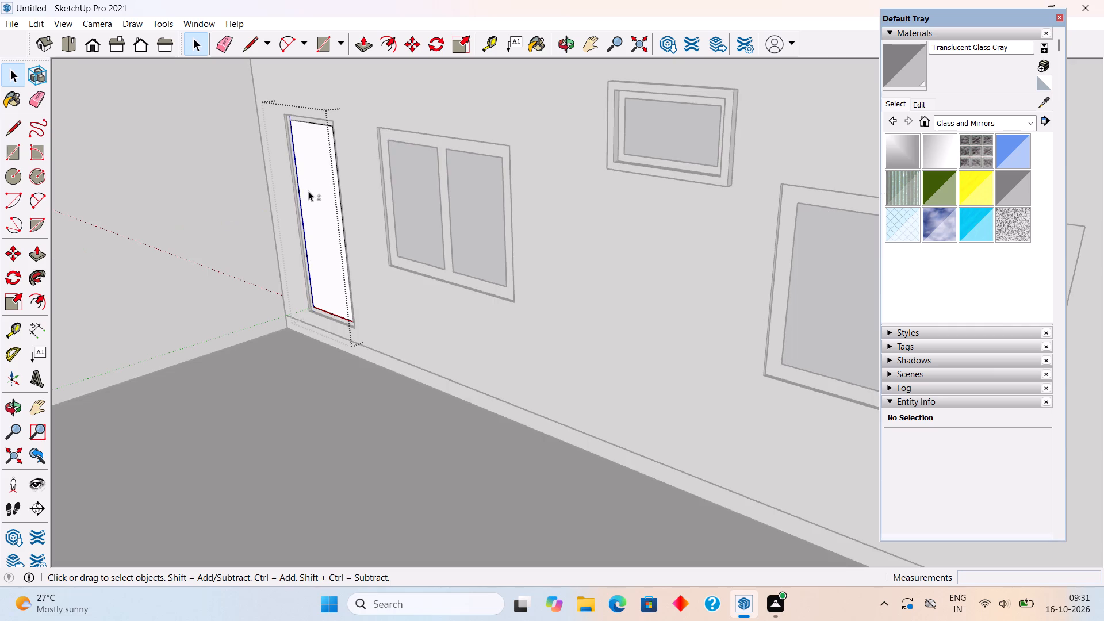
double_click(225, 179, "shift")
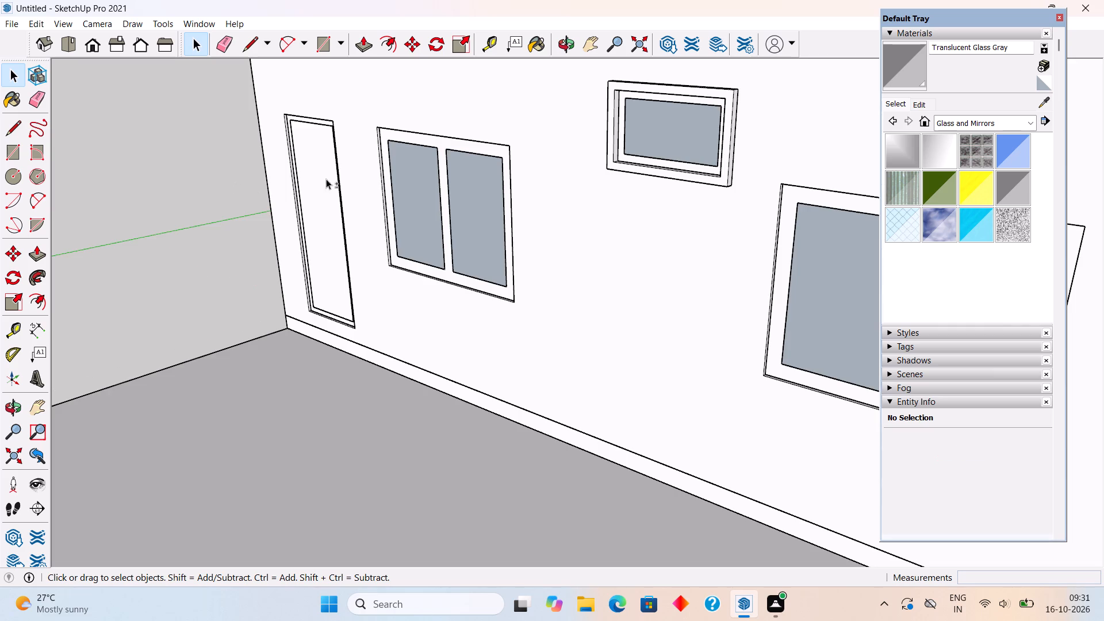
Select the end wall, its narrow door's panel and frame, and both panes and the frame of the window beside that door.
left_click(285, 198, "shift")
left_click(309, 209, "shift")
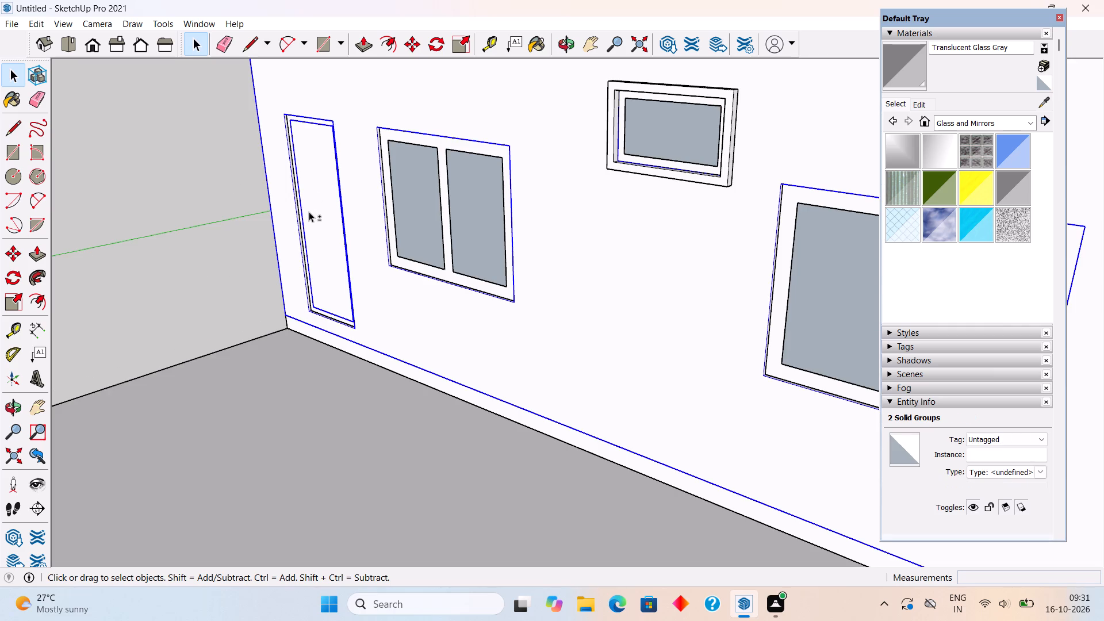
left_click(412, 205, "shift")
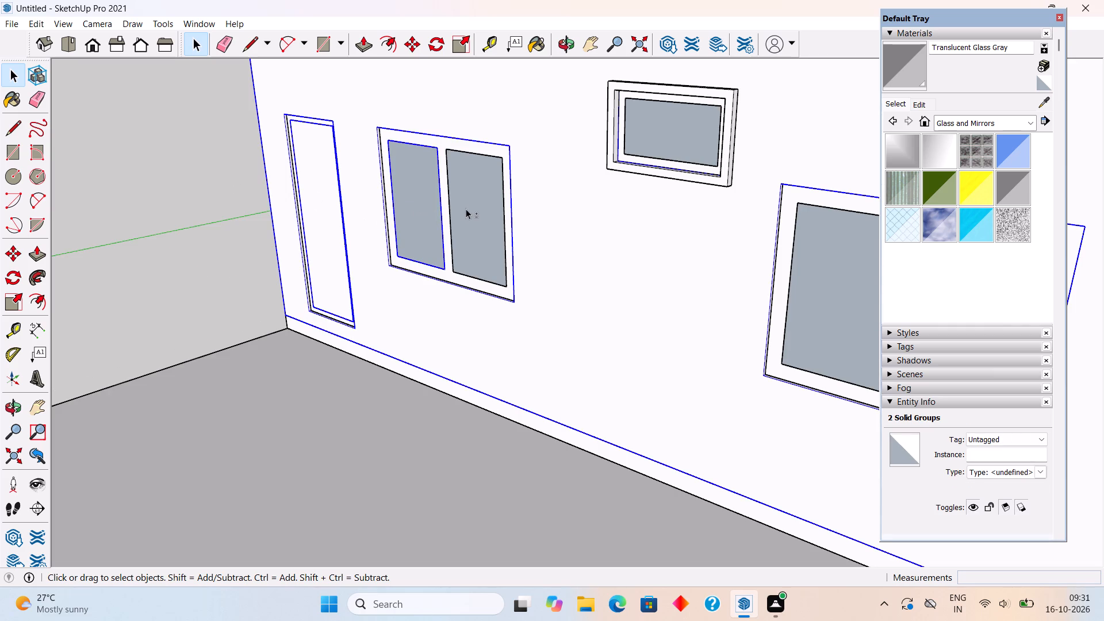
left_click(470, 207, "shift")
left_click(451, 274, "shift")
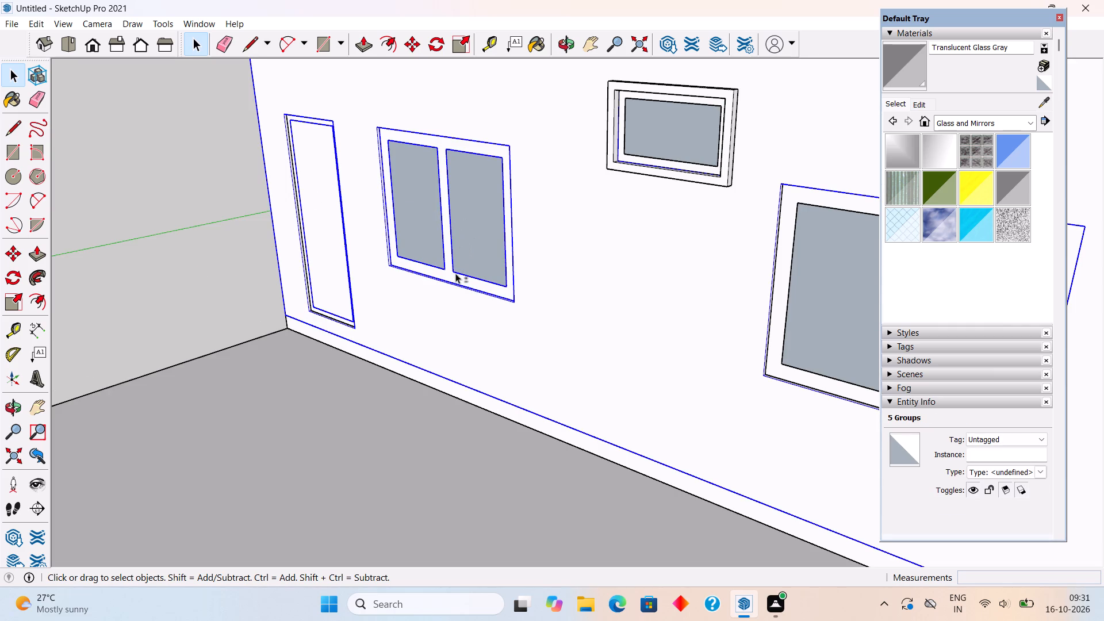
scroll(384, 233, "up", 11, "shift")
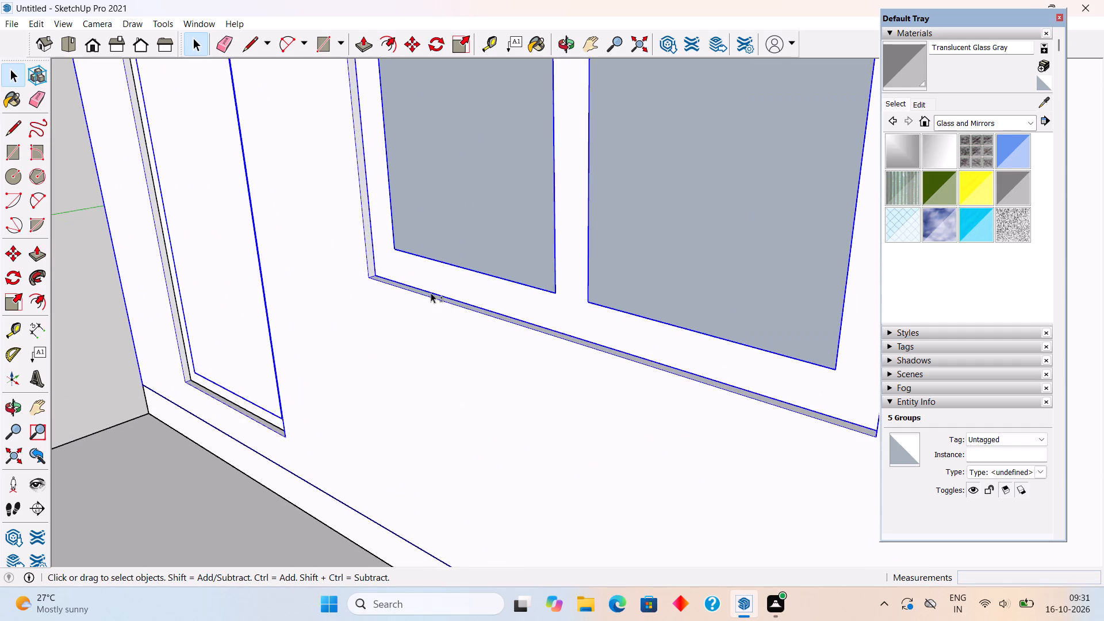
scroll(431, 293, "down", 3, "shift")
scroll(290, 389, "up", 6, "shift")
left_click(250, 371, "shift")
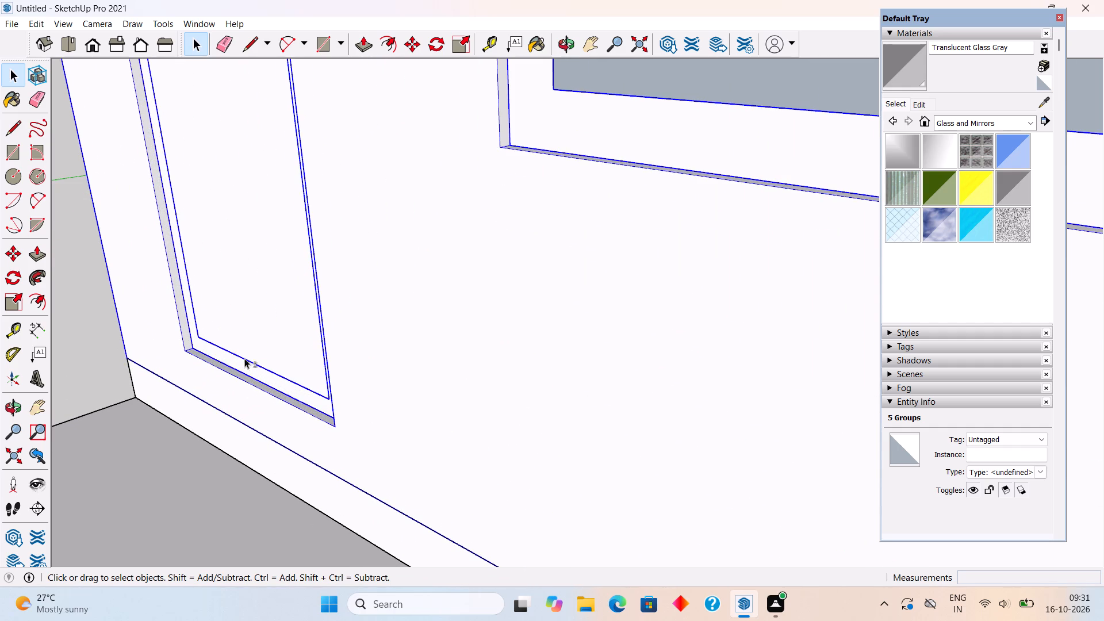
Add both glass panes and the frame of the end wall's other two-pane window to the selection.
scroll(244, 358, "down", 18, "shift")
scroll(453, 297, "up", 6, "shift")
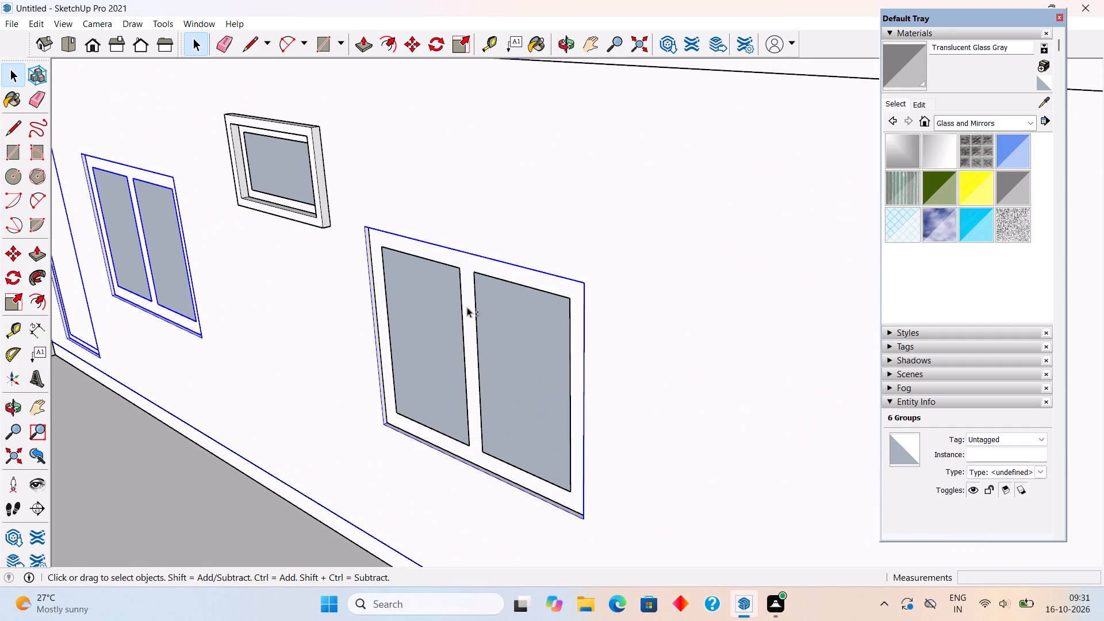
left_click(432, 315, "shift")
left_click(521, 327, "shift")
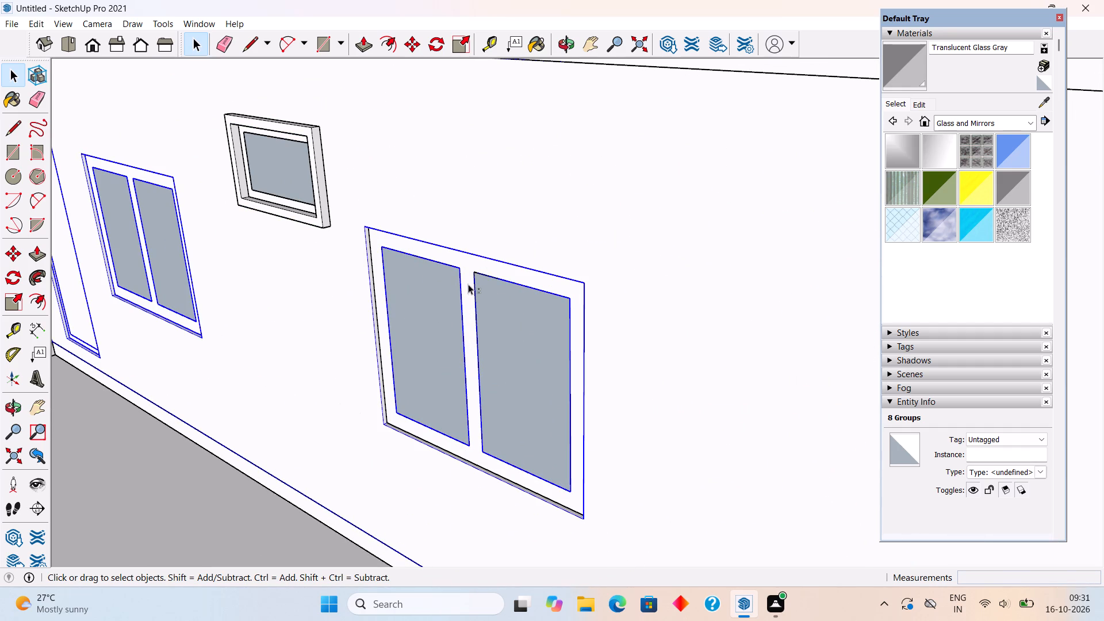
left_click(469, 285, "shift")
Add the small high window's glass pane, inner frame and projecting surround to the selection.
scroll(469, 285, "down", 5, "shift")
scroll(347, 220, "up", 5, "shift")
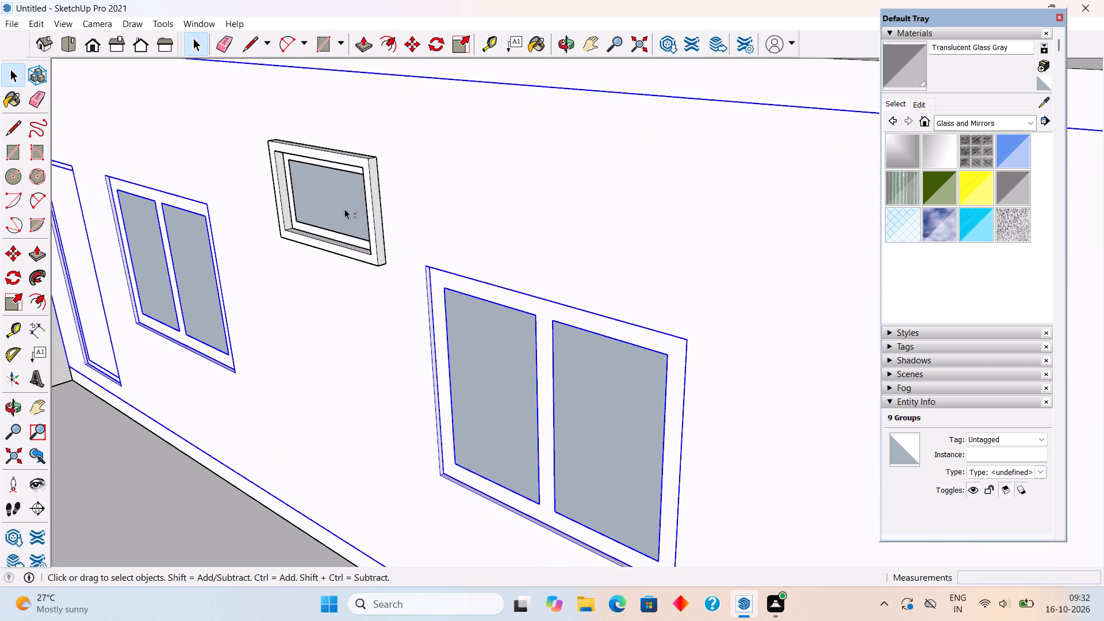
left_click(344, 209, "shift")
scroll(341, 216, "up", 11, "shift")
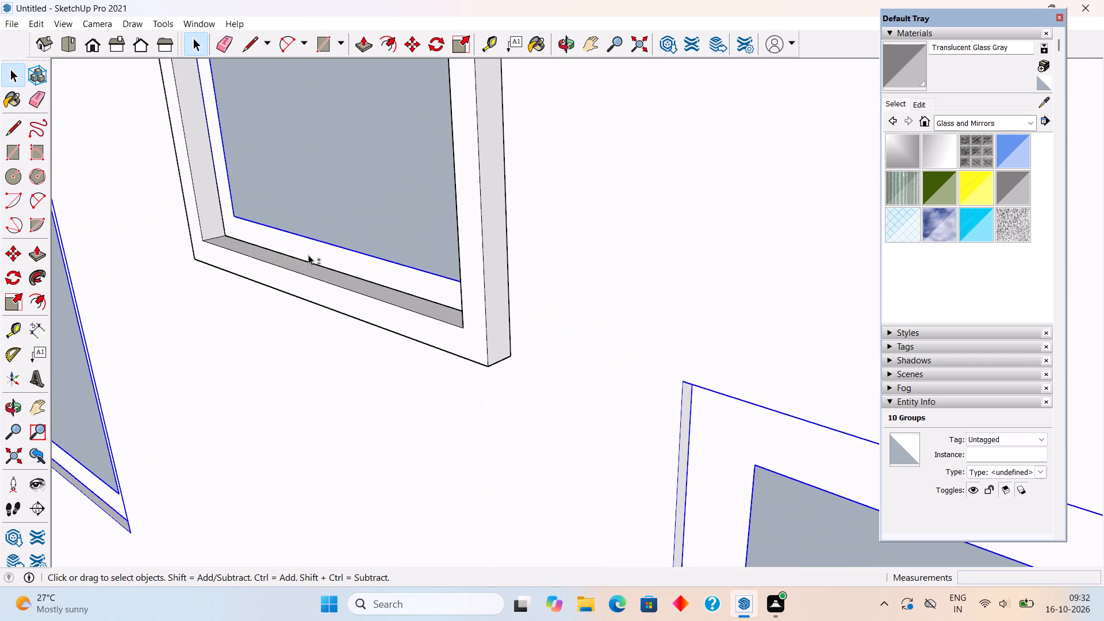
left_click(308, 255, "shift")
left_click(310, 282, "shift")
Add the adjoining long wall with the wooden doors and the roof slab to the selection.
scroll(310, 282, "down", 11, "shift")
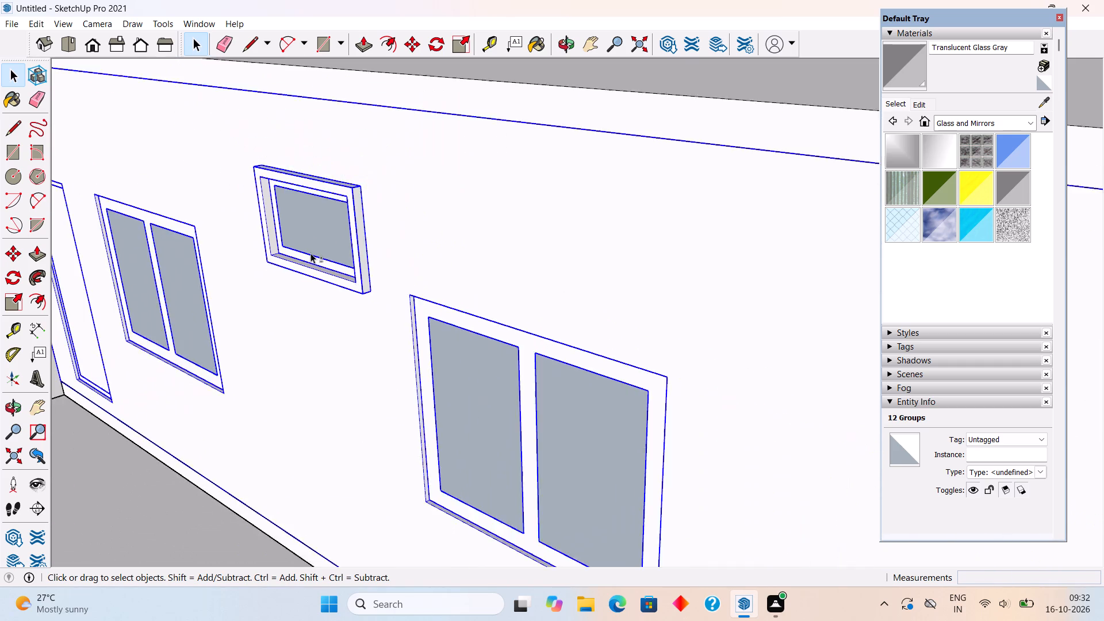
scroll(310, 253, "down", 16, "shift")
scroll(513, 320, "down", 6, "shift")
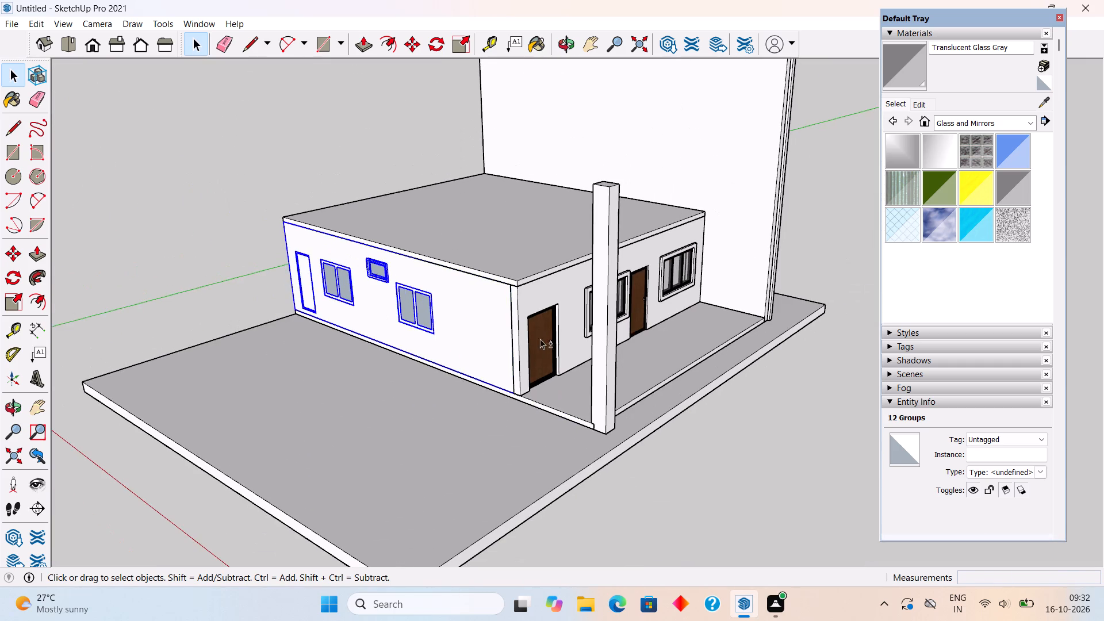
middle_click_drag(501, 340, 450, 328, "shift")
scroll(514, 312, "up", 5, "shift")
left_click(447, 275, "shift")
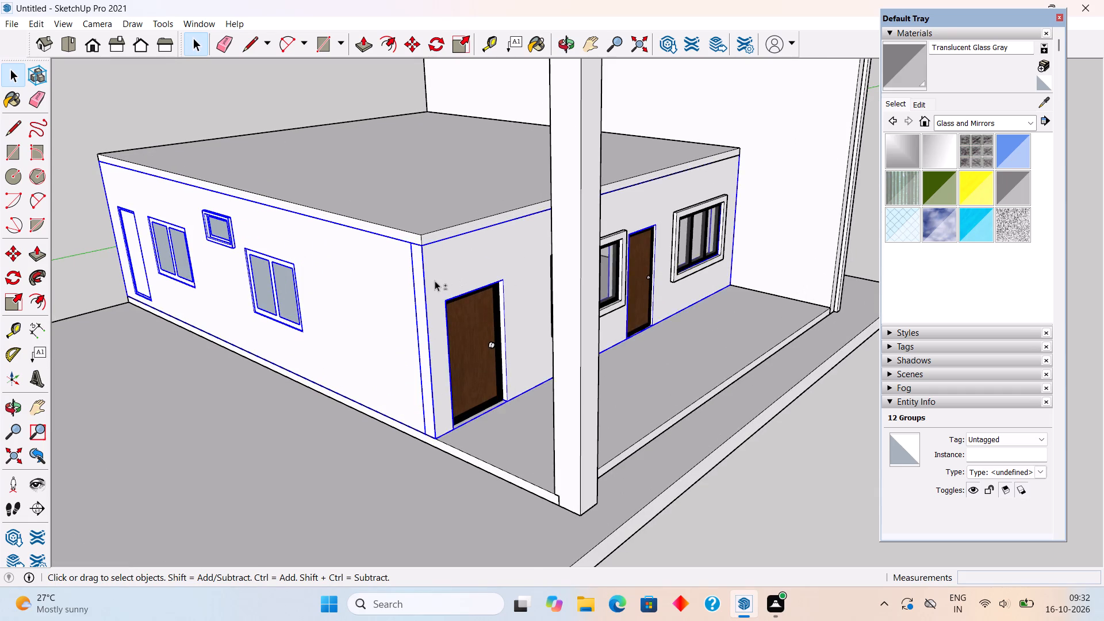
scroll(435, 282, "up", 4, "shift")
left_click(429, 208, "shift")
Add the panel, black frame and knob of the wooden door nearest the end wall to the selection.
scroll(429, 205, "down", 7, "shift")
middle_click_drag(658, 295, 564, 307, "shift")
scroll(369, 313, "up", 11, "shift")
scroll(317, 324, "up", 6, "shift")
left_click(300, 312, "shift")
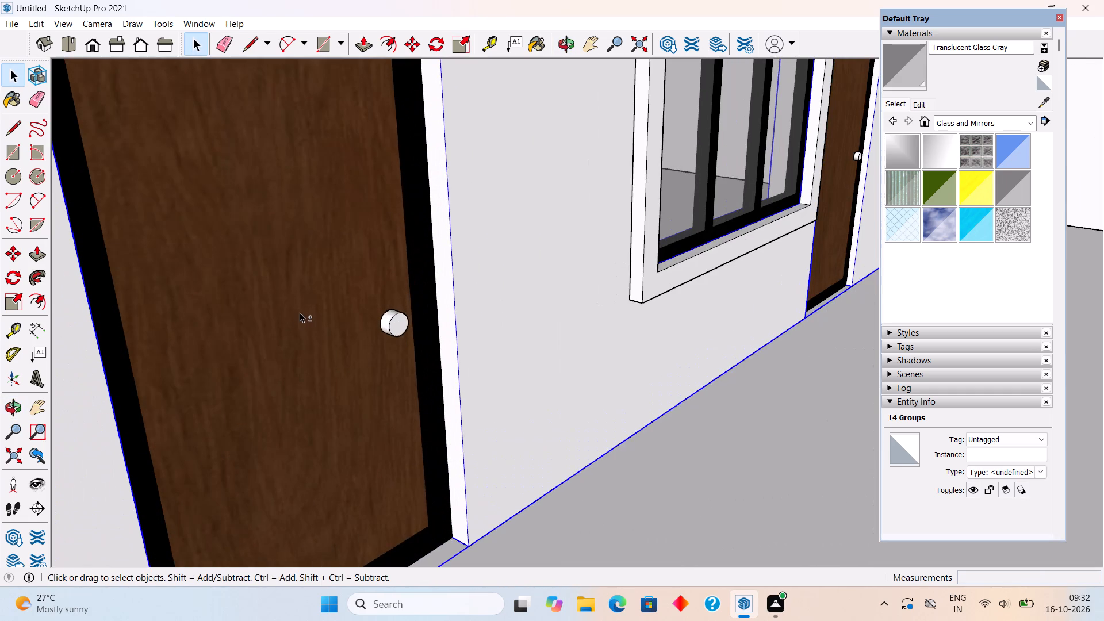
left_click(422, 255, "shift")
left_click(404, 309, "shift")
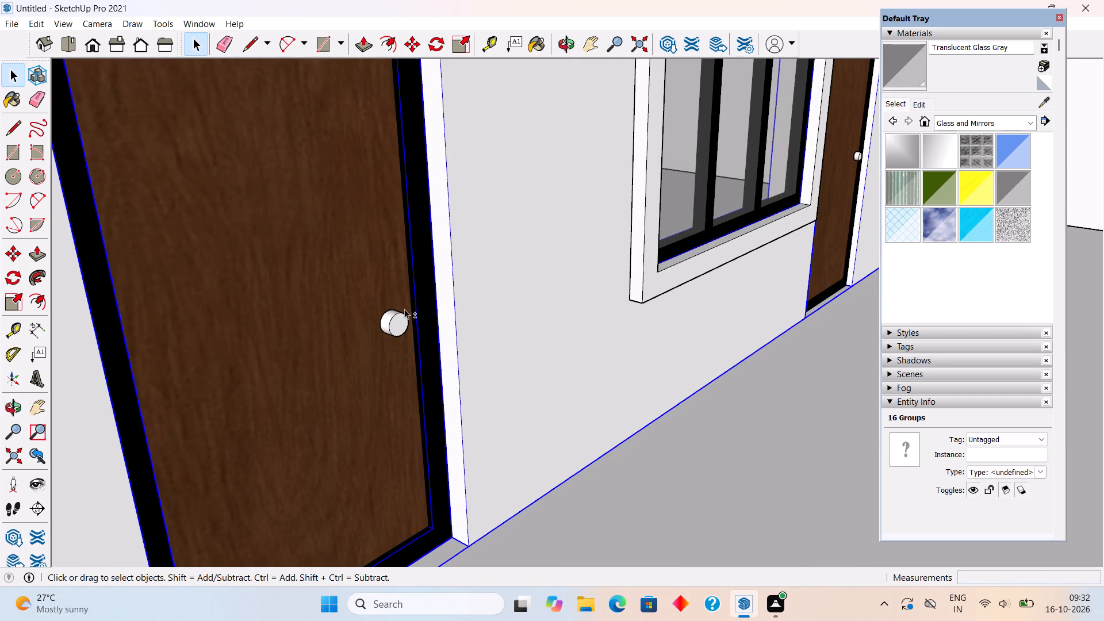
left_click(393, 318, "shift")
left_click(335, 283, "shift")
scroll(393, 273, "down", 10, "shift")
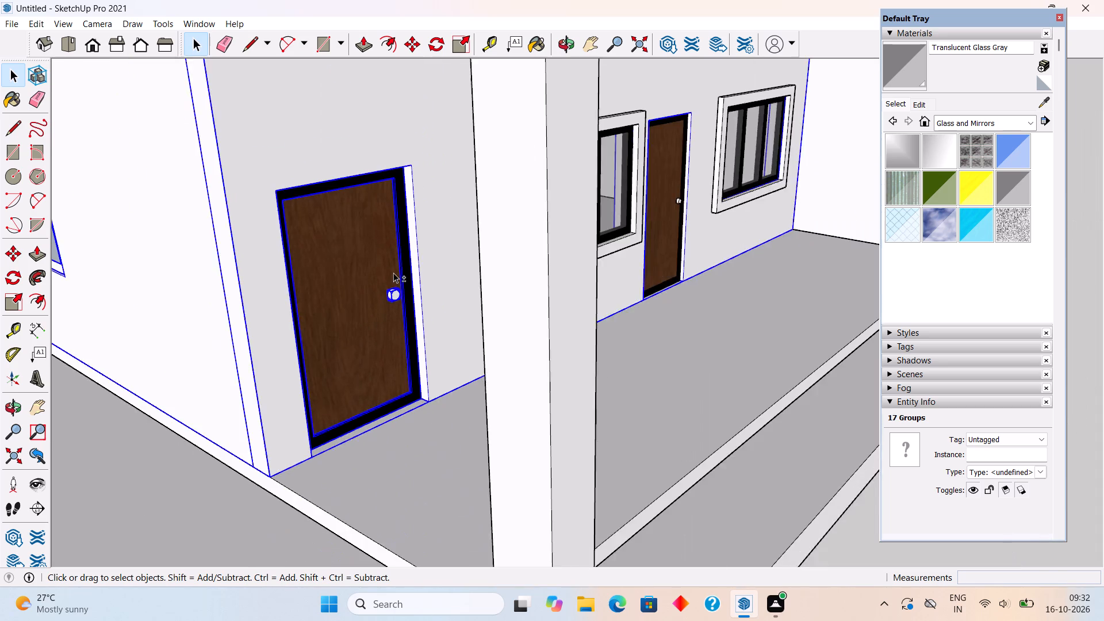
scroll(577, 268, "down", 1, "shift")
middle_click_drag(554, 279, 252, 295, "shift")
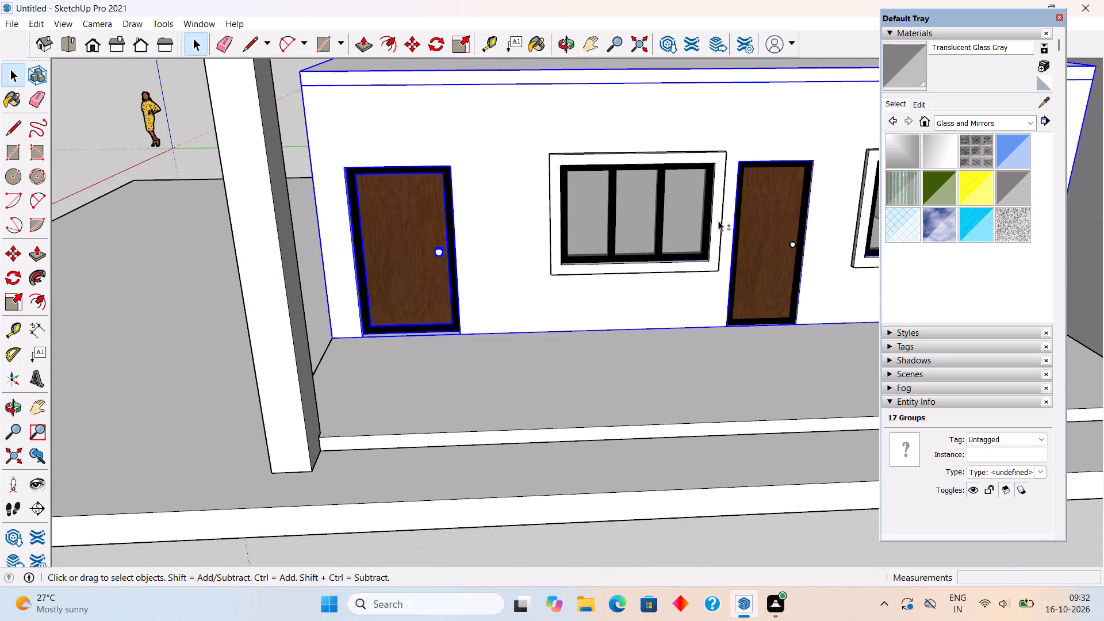
Add the projecting surround, black frame and three glass panes of the window between the two wooden doors to the selection.
scroll(718, 221, "up", 5, "shift")
left_click(718, 221, "shift")
scroll(668, 218, "up", 6, "shift")
left_click(668, 217, "shift")
left_click(551, 229, "shift")
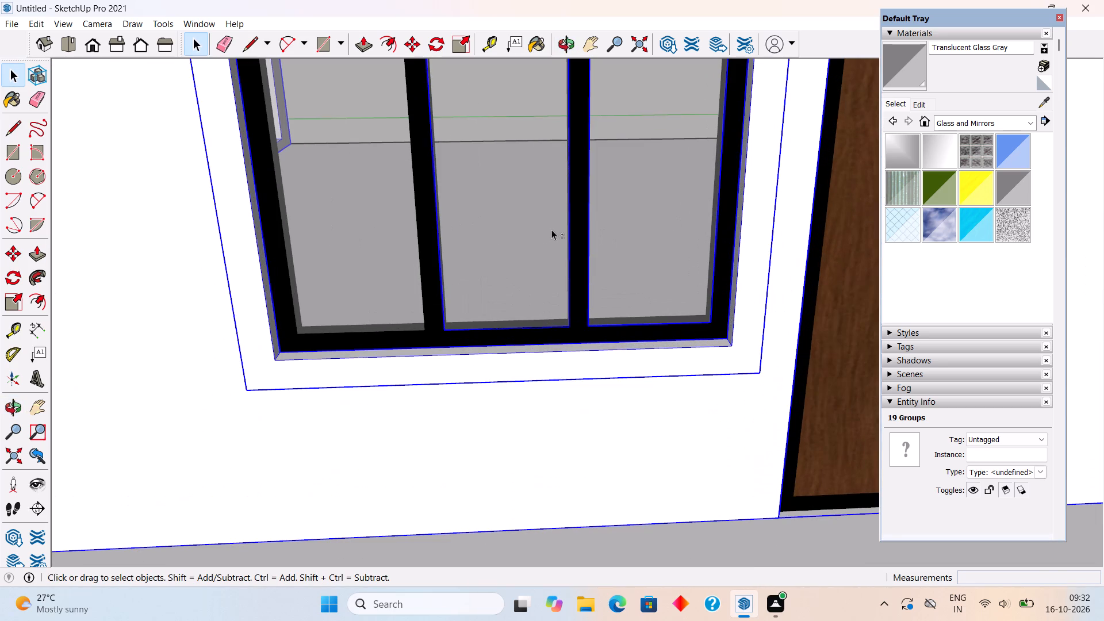
left_click(396, 230, "shift")
left_click(426, 278, "shift")
Add the panel, black frame and knob of the long wall's second wooden door to the selection.
scroll(424, 275, "down", 5, "shift")
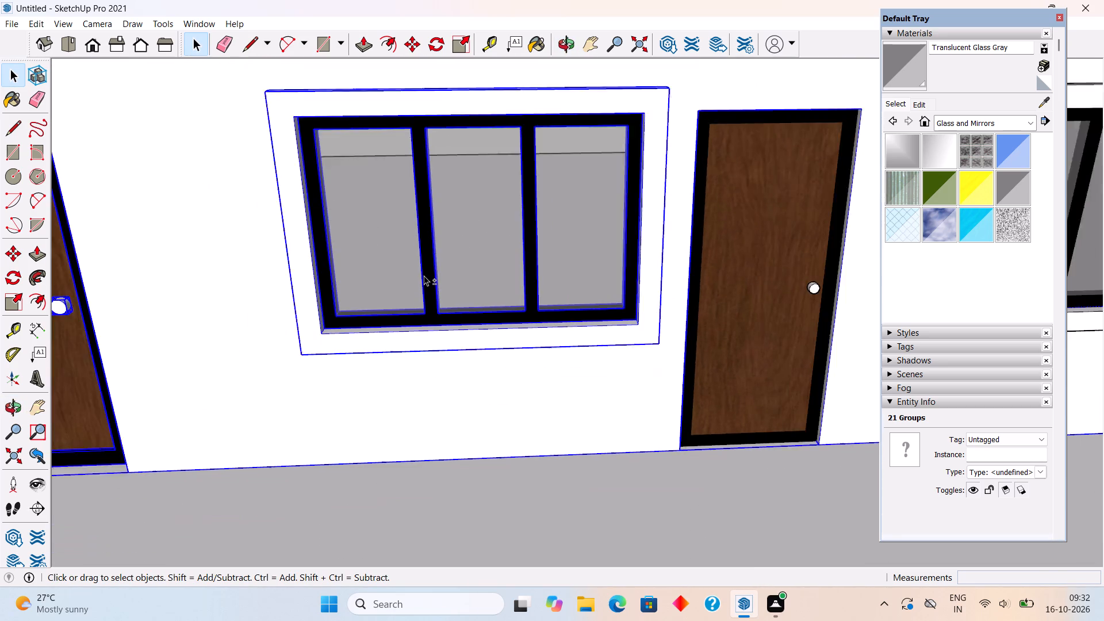
scroll(424, 275, "down", 7, "shift")
left_click(595, 252, "shift")
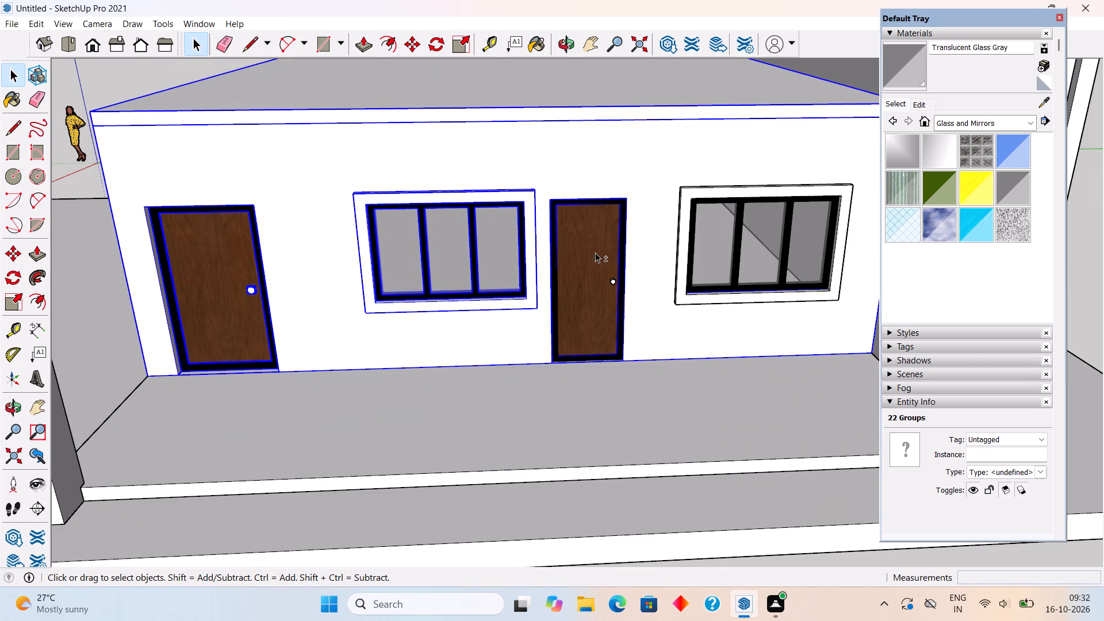
scroll(623, 287, "up", 4, "shift")
left_click(623, 287, "shift")
scroll(617, 276, "up", 6, "shift")
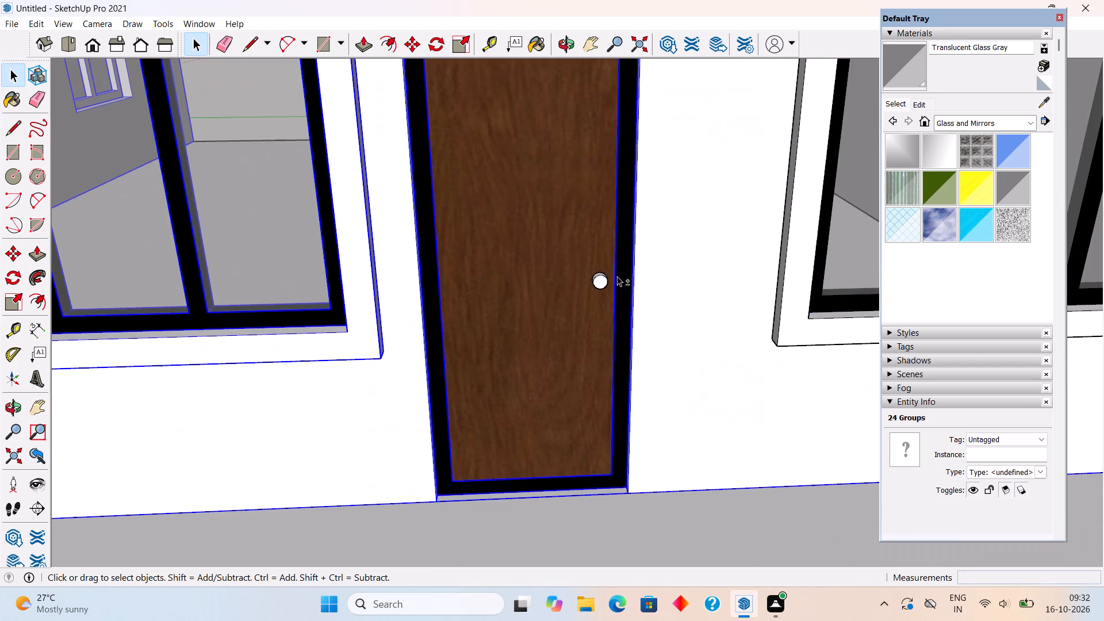
left_click(601, 285, "shift")
Add the projecting surround, black frame and three glass panes of the window beyond the second wooden door to the selection.
scroll(599, 285, "down", 10, "shift")
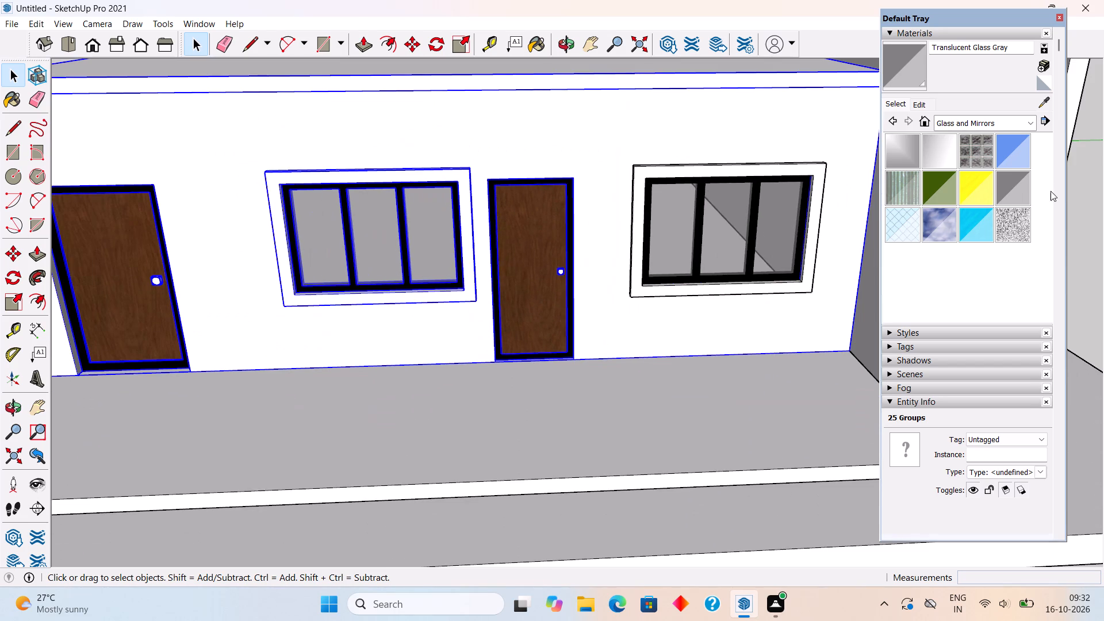
scroll(605, 217, "down", 5, "shift")
scroll(851, 111, "up", 11, "shift")
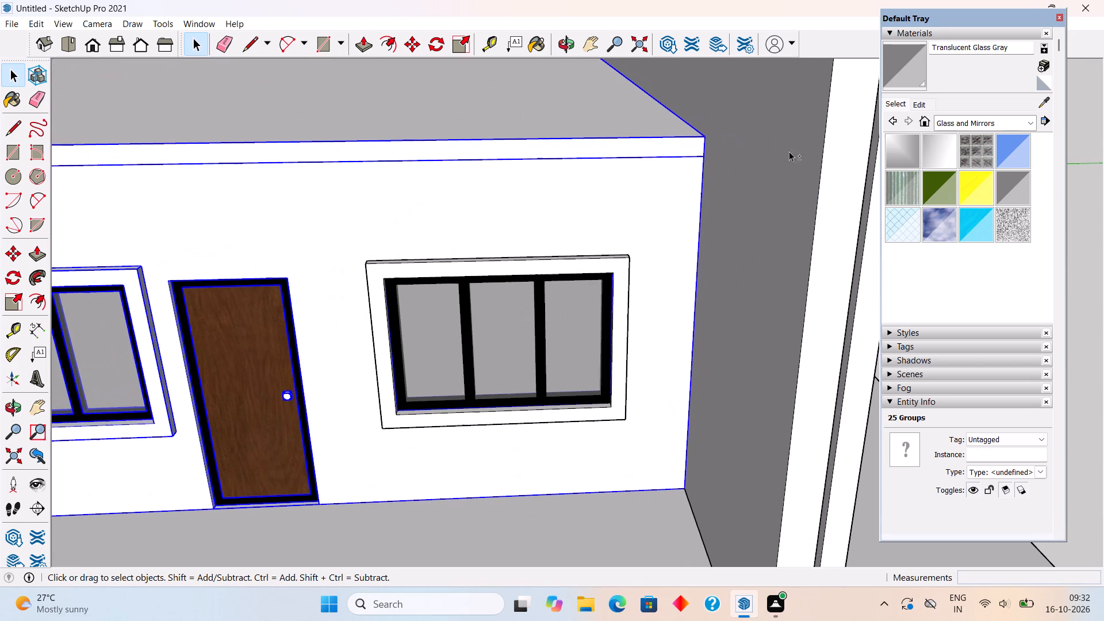
left_click(627, 271, "shift")
scroll(592, 288, "up", 6, "shift")
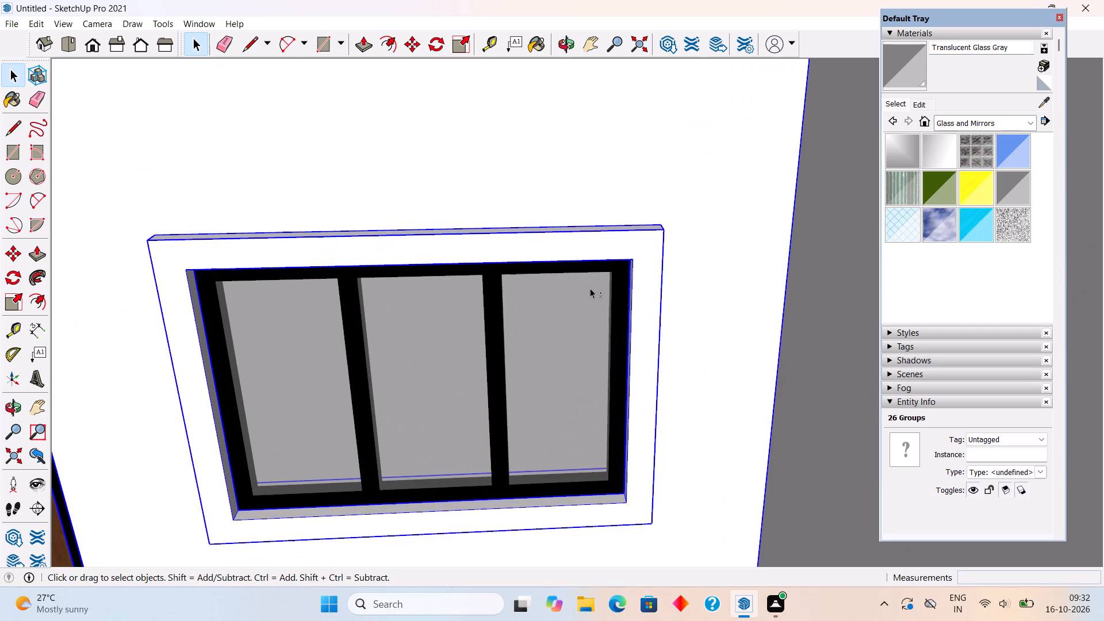
left_click(590, 288, "shift")
left_click(440, 316, "shift")
left_click(351, 360, "shift")
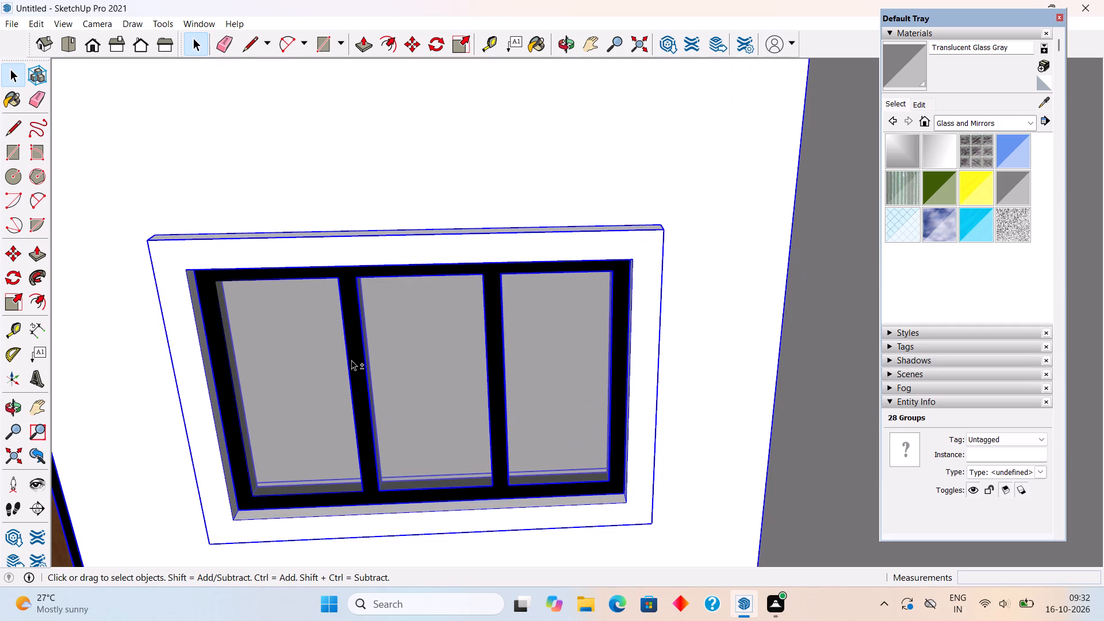
left_click(335, 360, "shift")
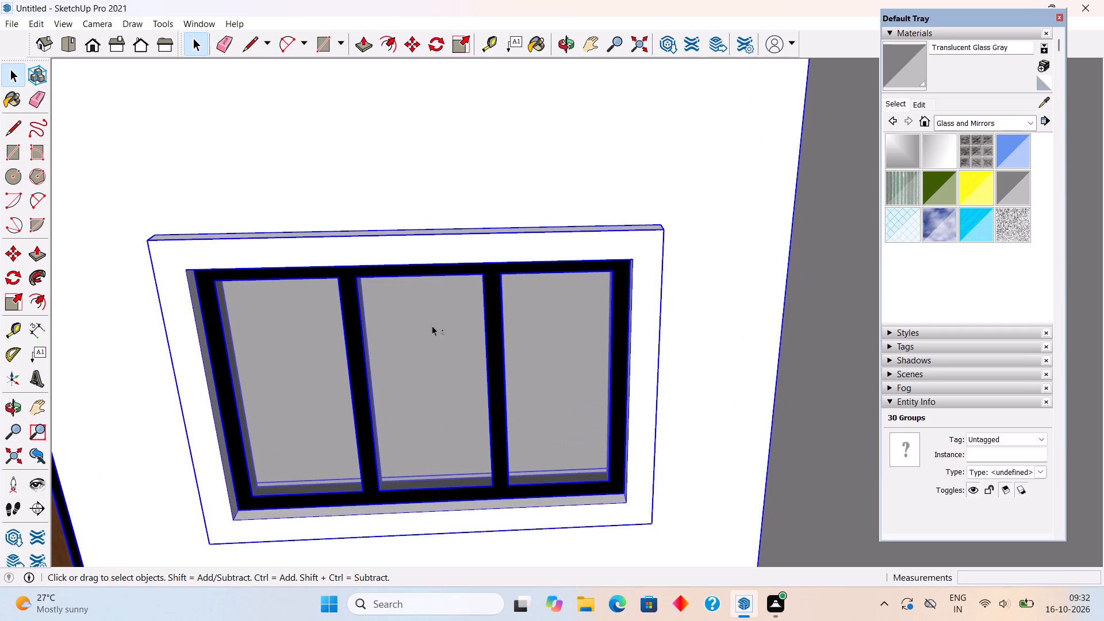
Copy the selected storey 10' 6" straight up from its bottom wall corner onto the roof slab's top corner.
scroll(438, 297, "down", 16, "shift")
scroll(438, 298, "down", 5, "shift")
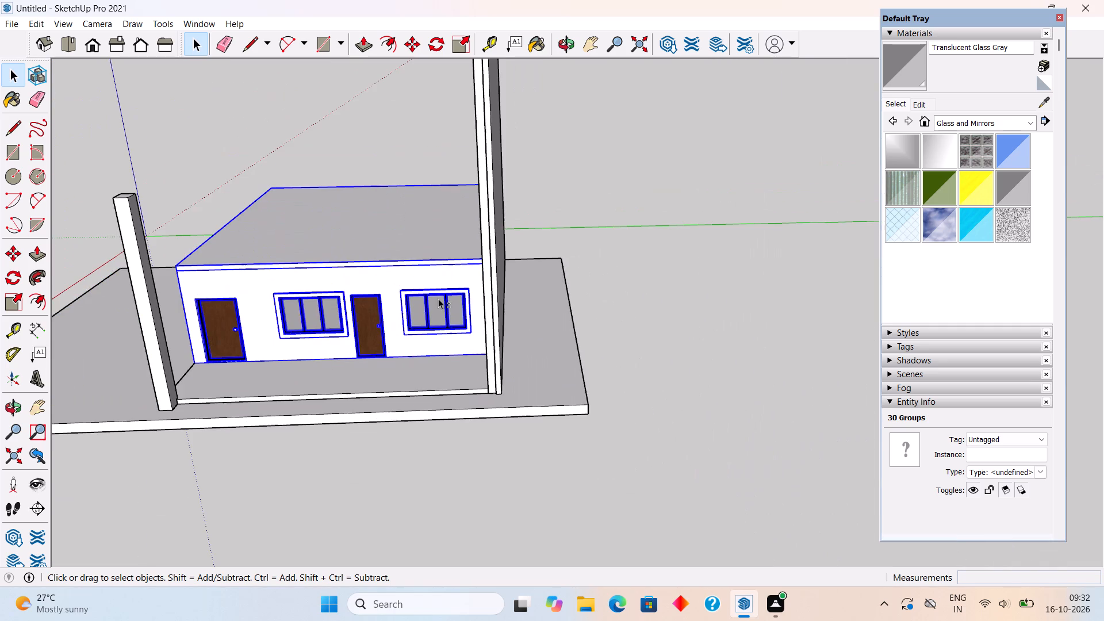
middle_click_drag(264, 315, 416, 293, "shift")
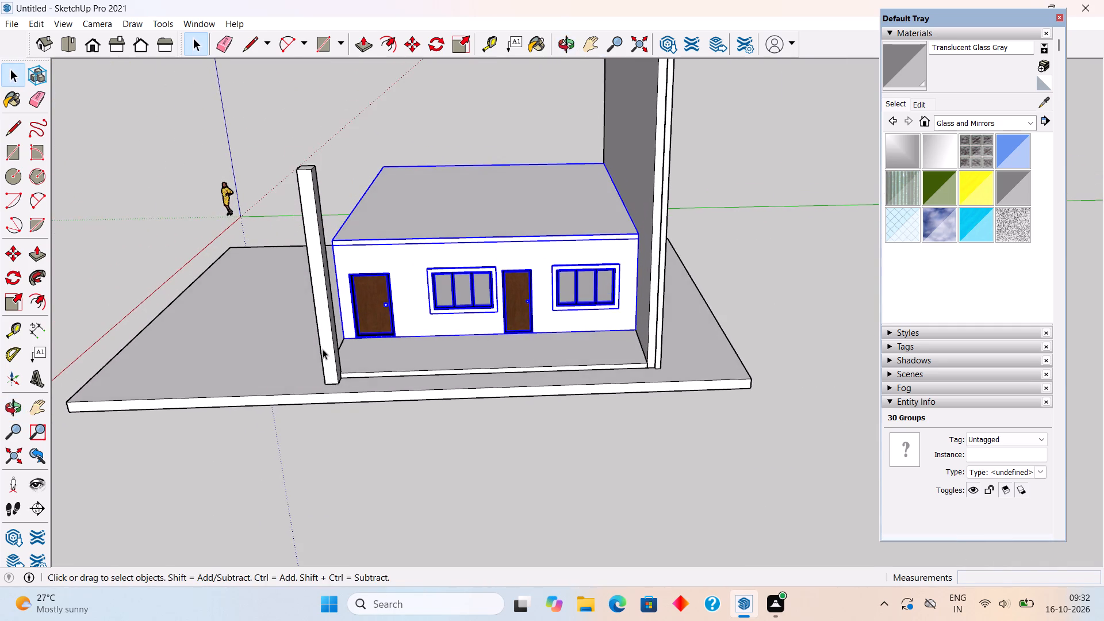
middle_click_drag(329, 353, 664, 351)
scroll(663, 352, "down", 1)
scroll(539, 386, "up", 5)
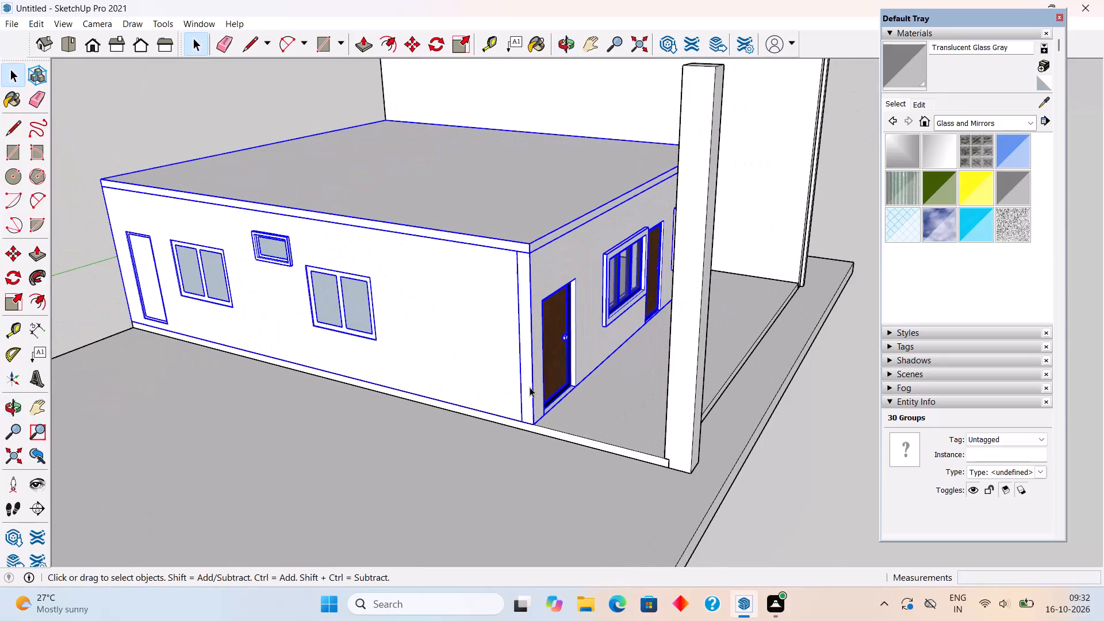
key("m")
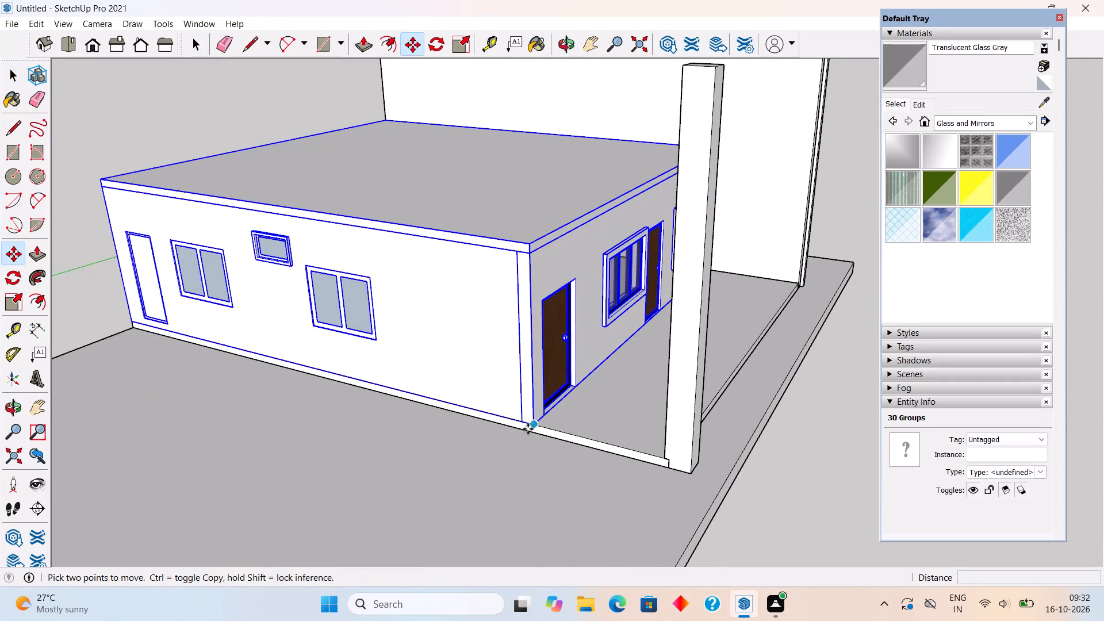
left_click(531, 424)
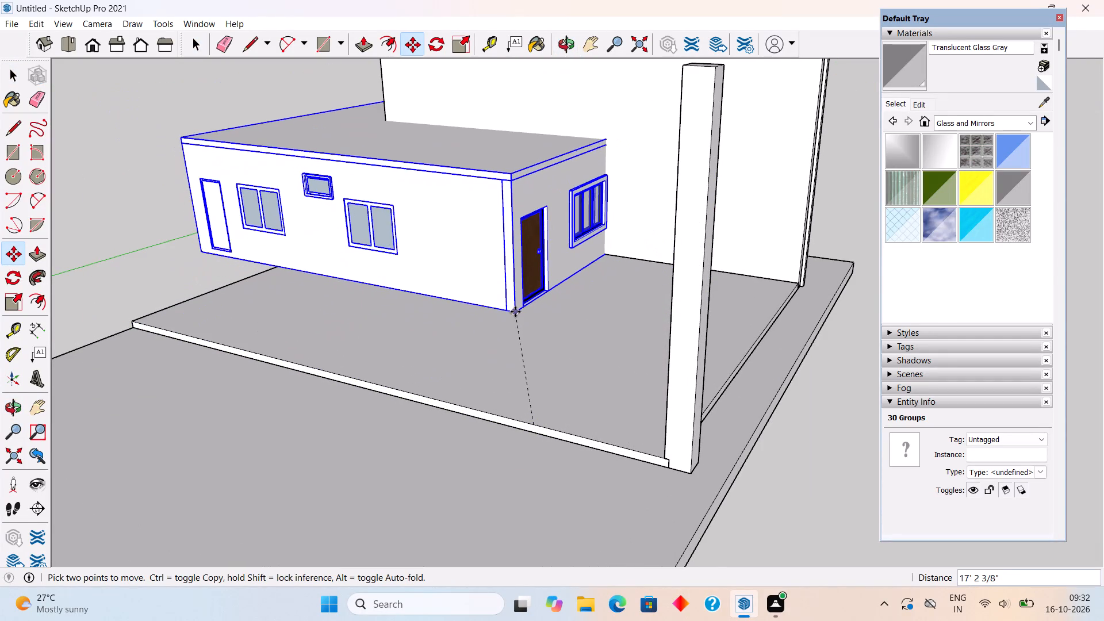
left_click(527, 239)
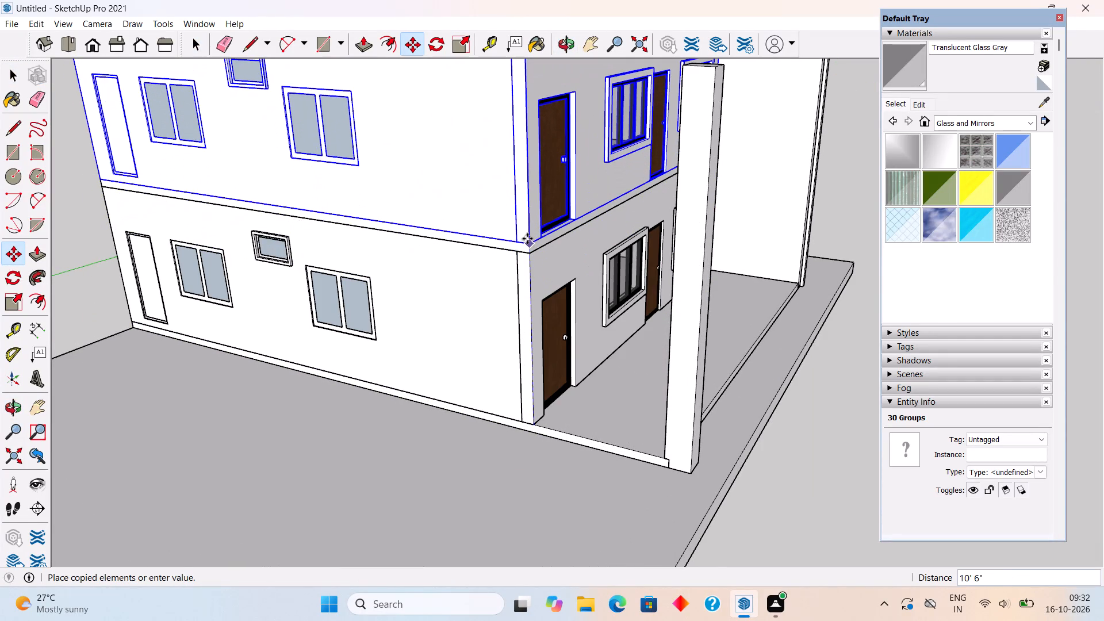
Copy the second storey 10' 6" straight up onto its own roof slab as a third storey, and clear the selection.
scroll(527, 239, "down", 9)
left_click(526, 247)
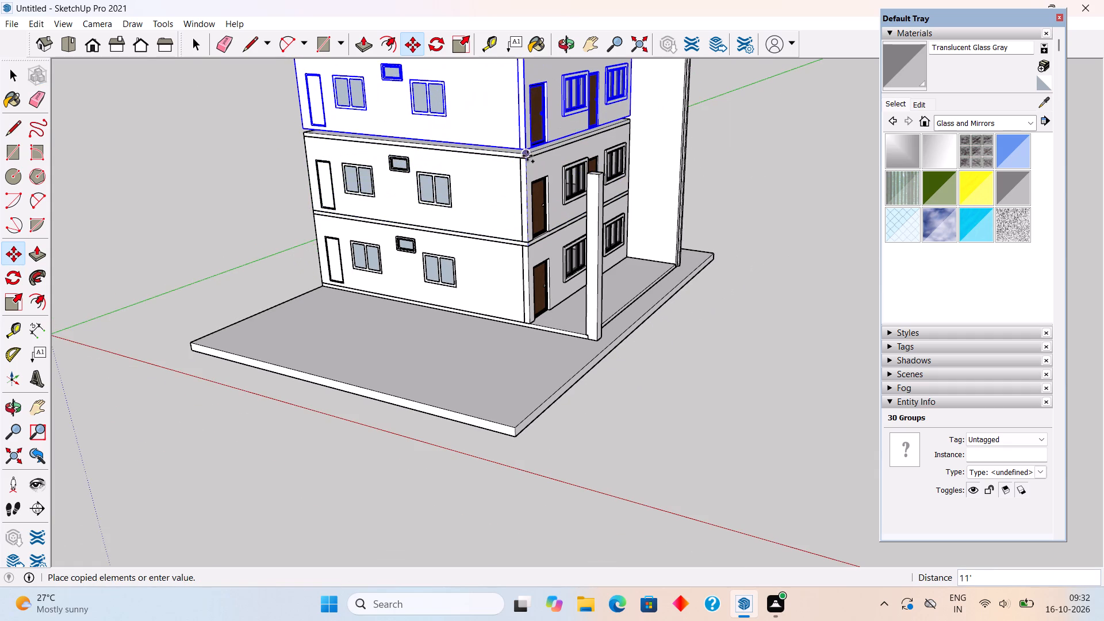
scroll(522, 164, "up", 8)
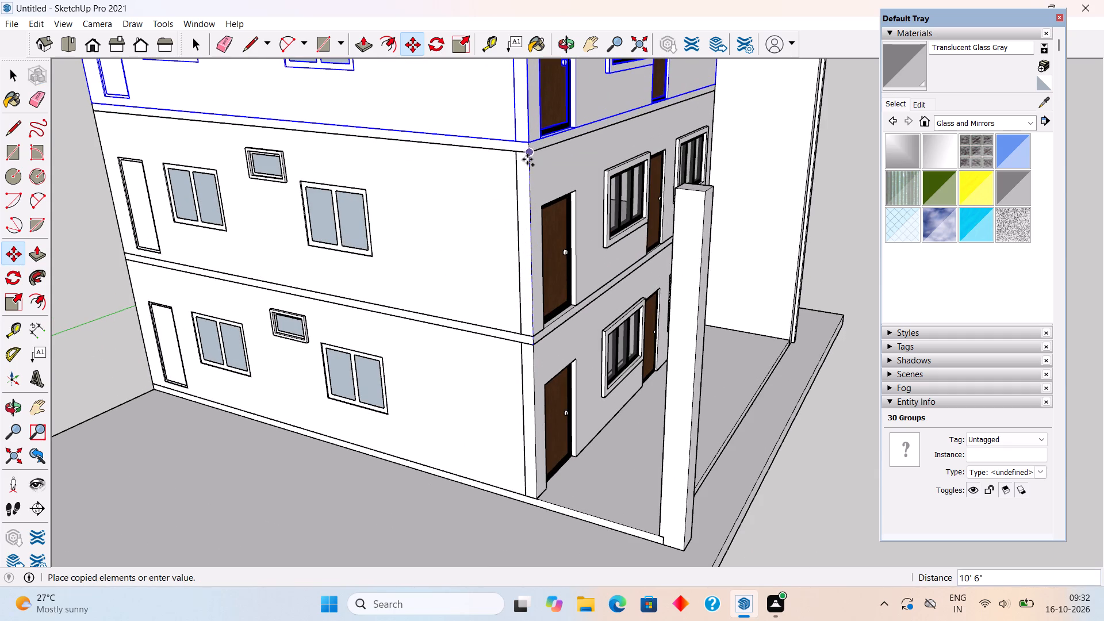
left_click(527, 159)
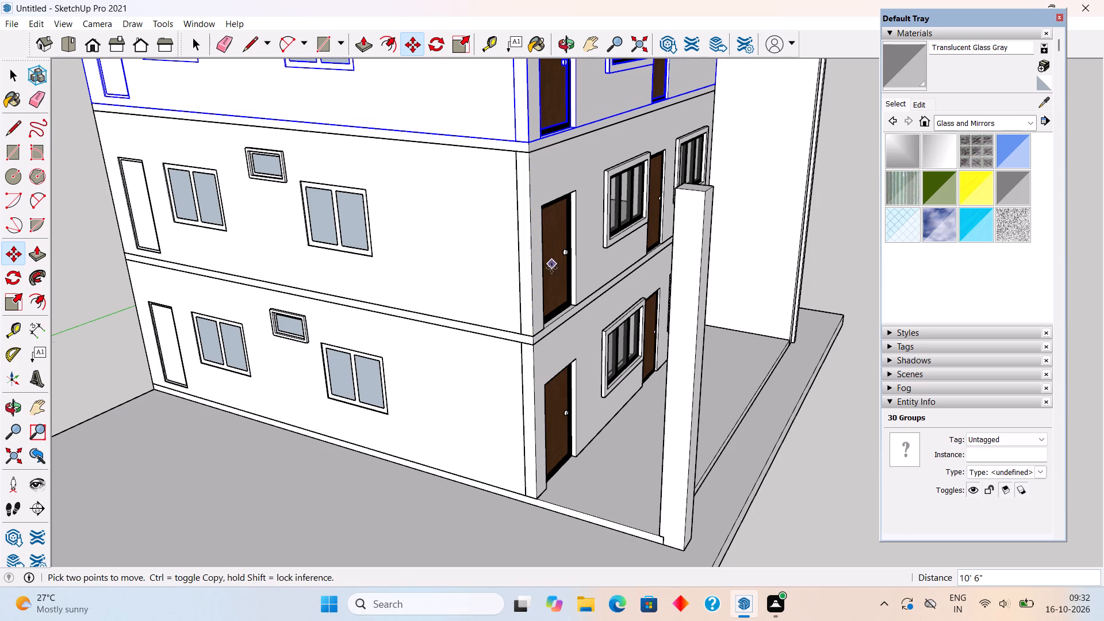
scroll(552, 278, "down", 8)
key("space")
left_click(769, 337)
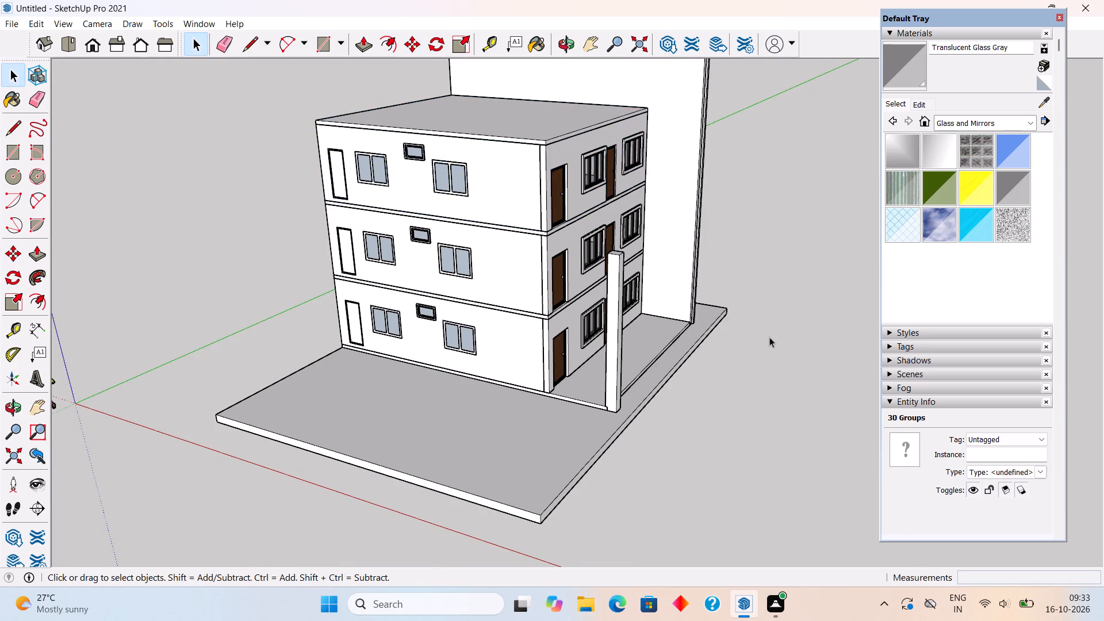
Examine the three stacked storeys, tall side wall and front column from several sides.
middle_click_drag(661, 348, 488, 247)
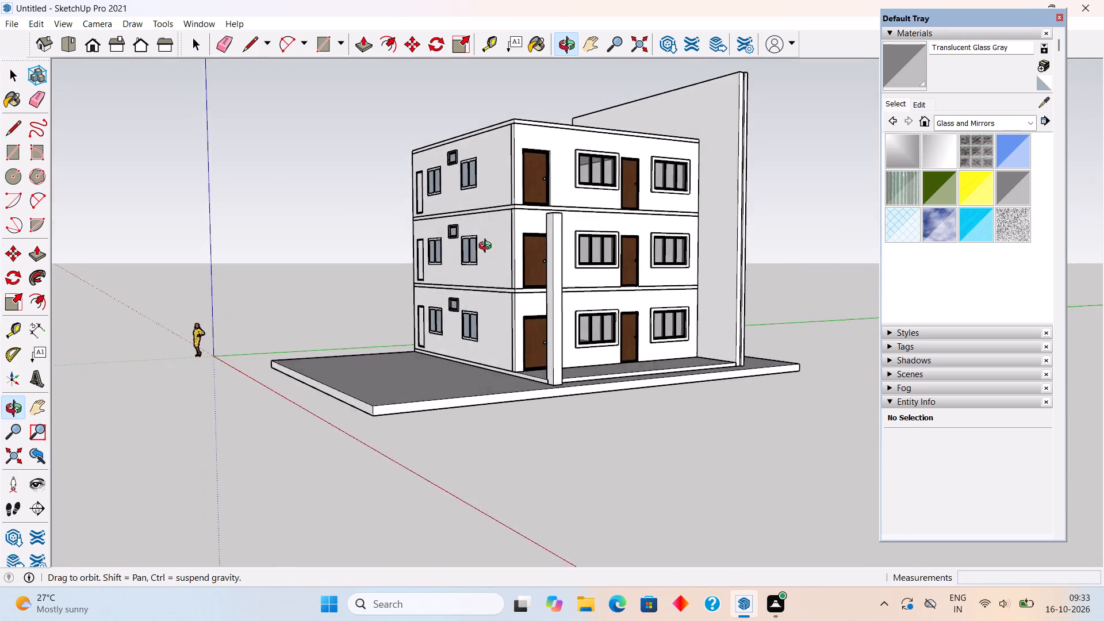
middle_click_drag(488, 247, 674, 266)
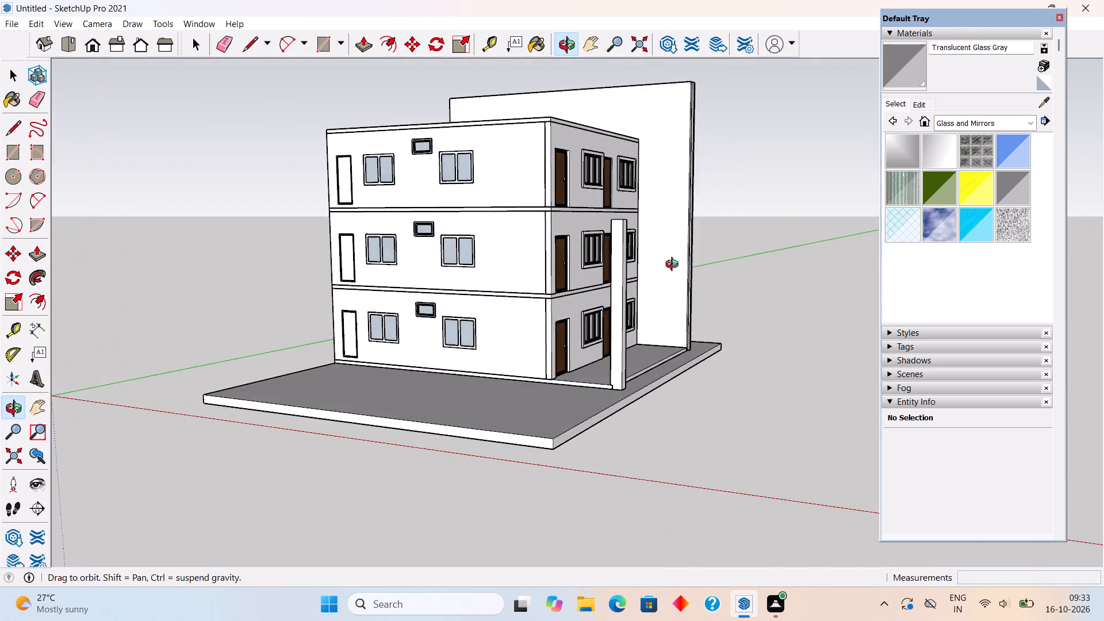
middle_click_drag(674, 266, 908, 404)
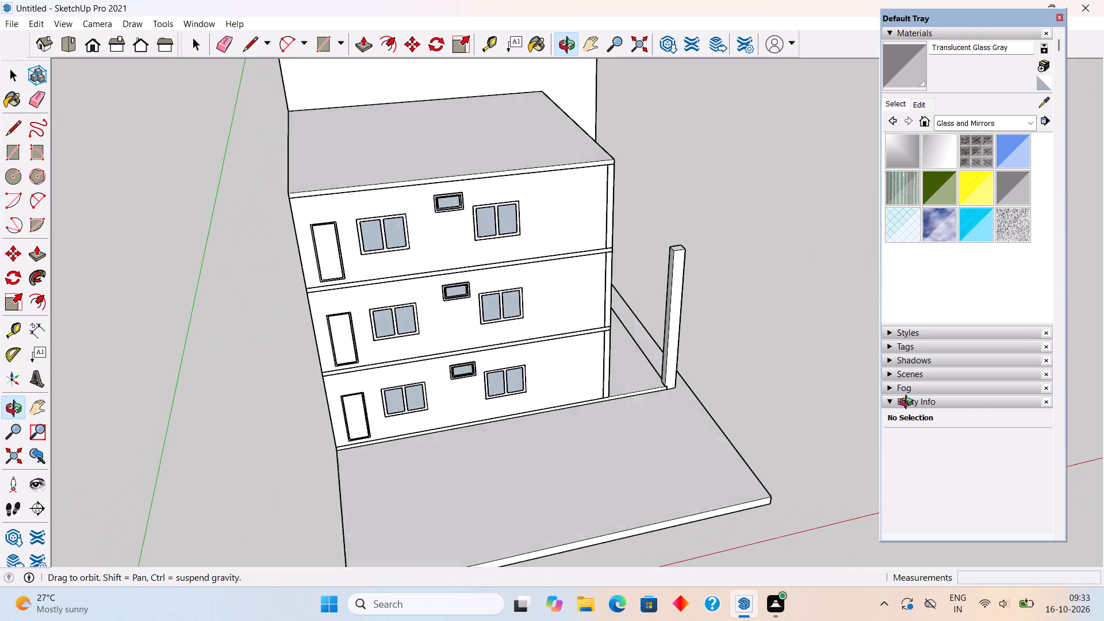
middle_click_drag(908, 404, 250, 319)
scroll(246, 281, "down", 3)
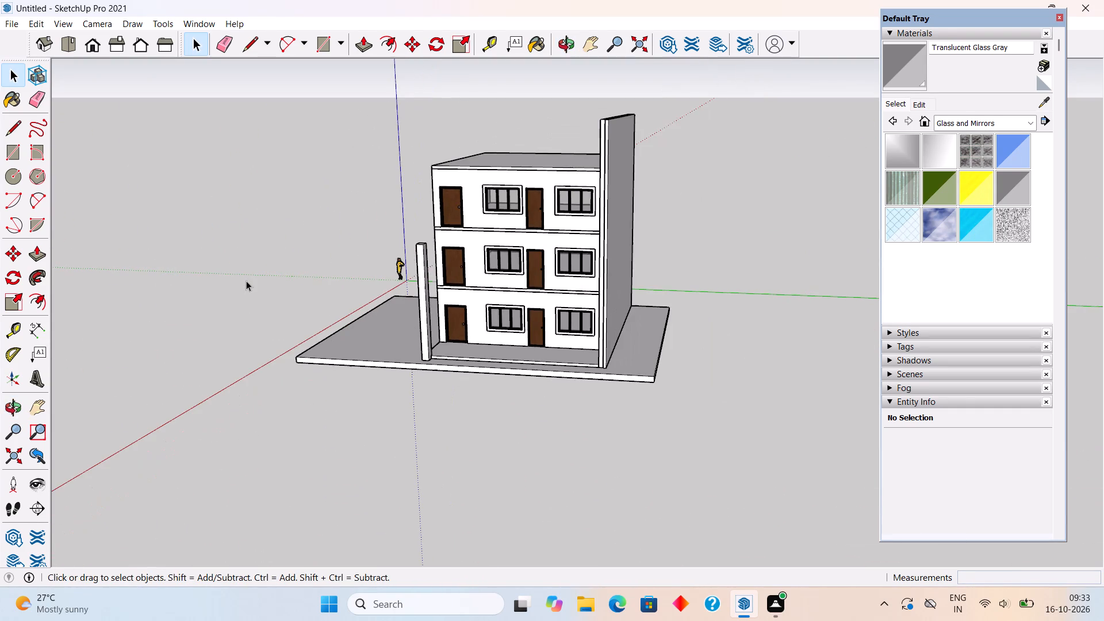
scroll(246, 281, "down", 1)
middle_click_drag(241, 277, 408, 249)
scroll(408, 249, "up", 1)
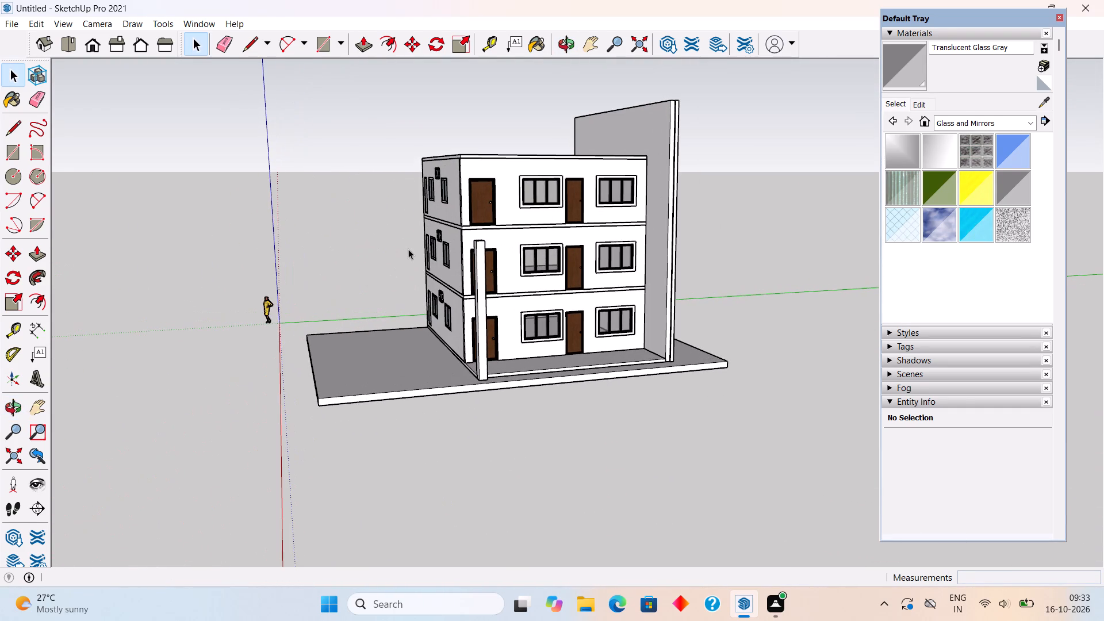
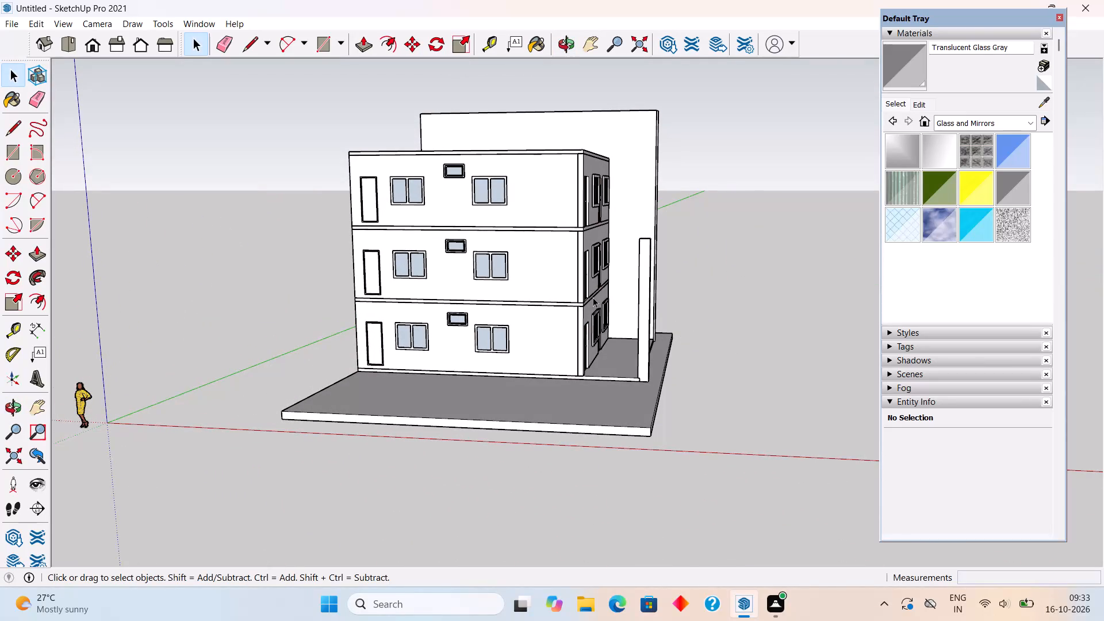
Paint the three front door frames, one on each floor, with the black Color M09 from the Colors collection.
middle_click_drag(459, 306, 489, 257)
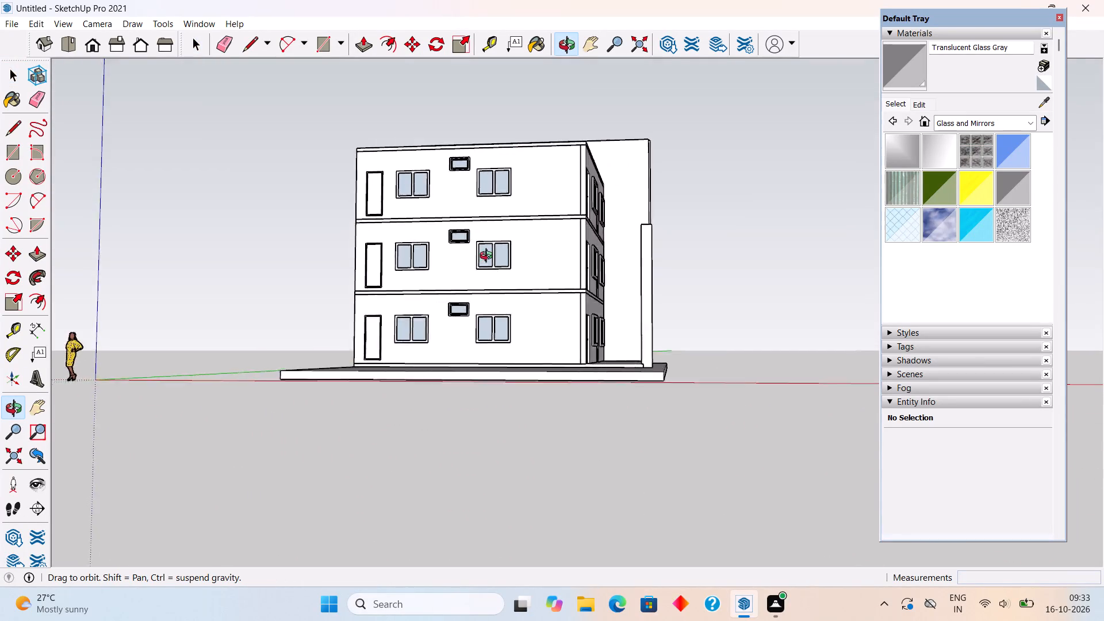
middle_click_drag(489, 257, 683, 415)
scroll(683, 415, "up", 3)
scroll(359, 409, "up", 5)
scroll(358, 408, "down", 4)
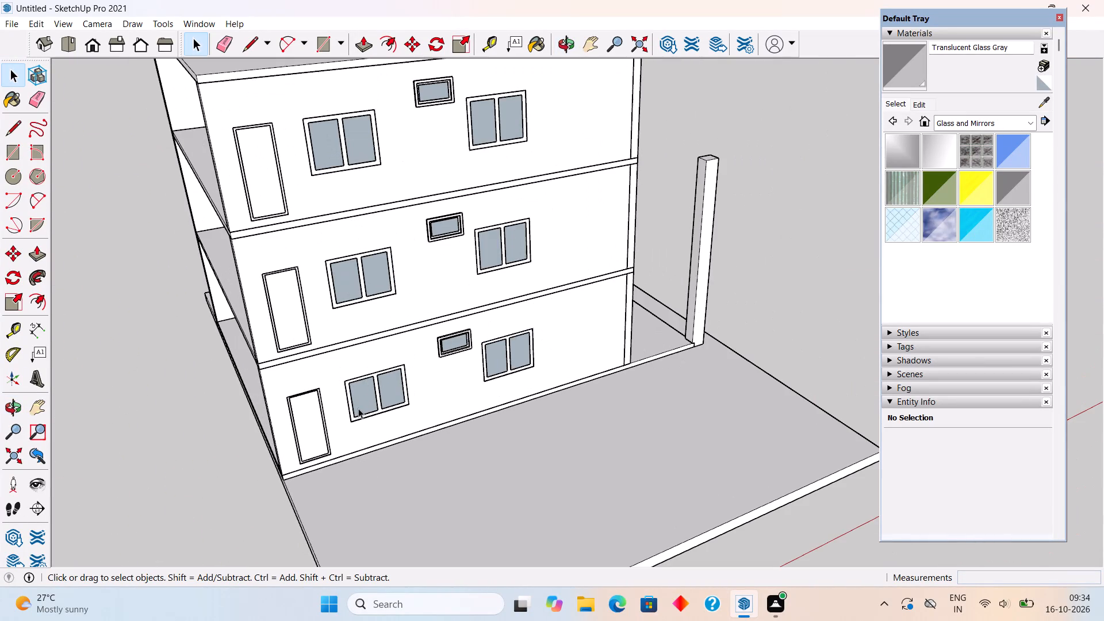
left_click(1018, 122)
left_click(1014, 166)
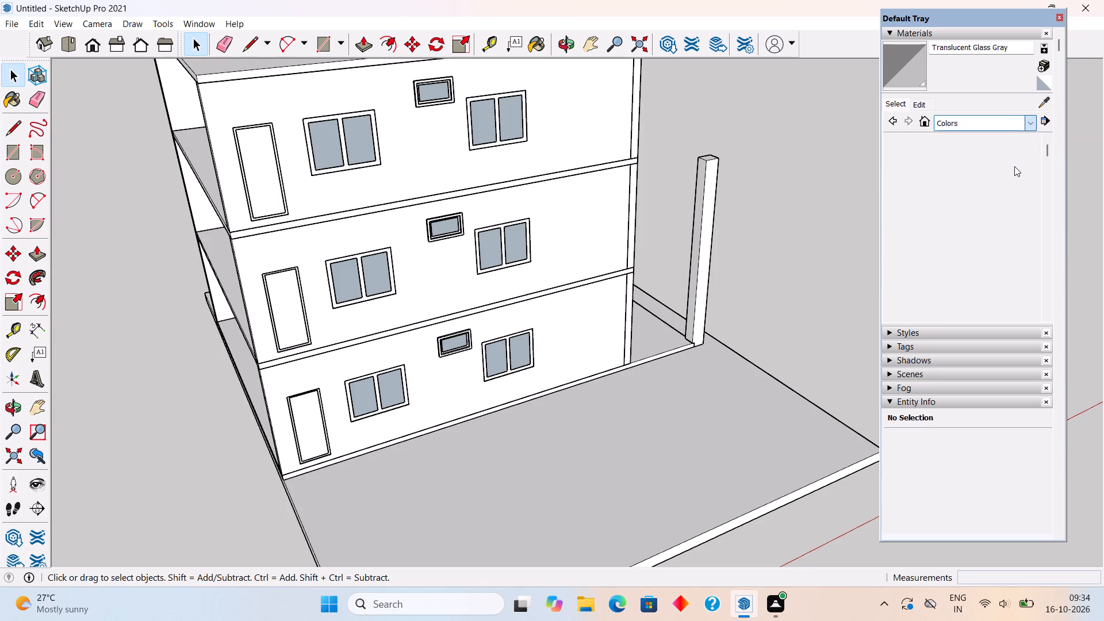
scroll(1014, 166, "down", 14)
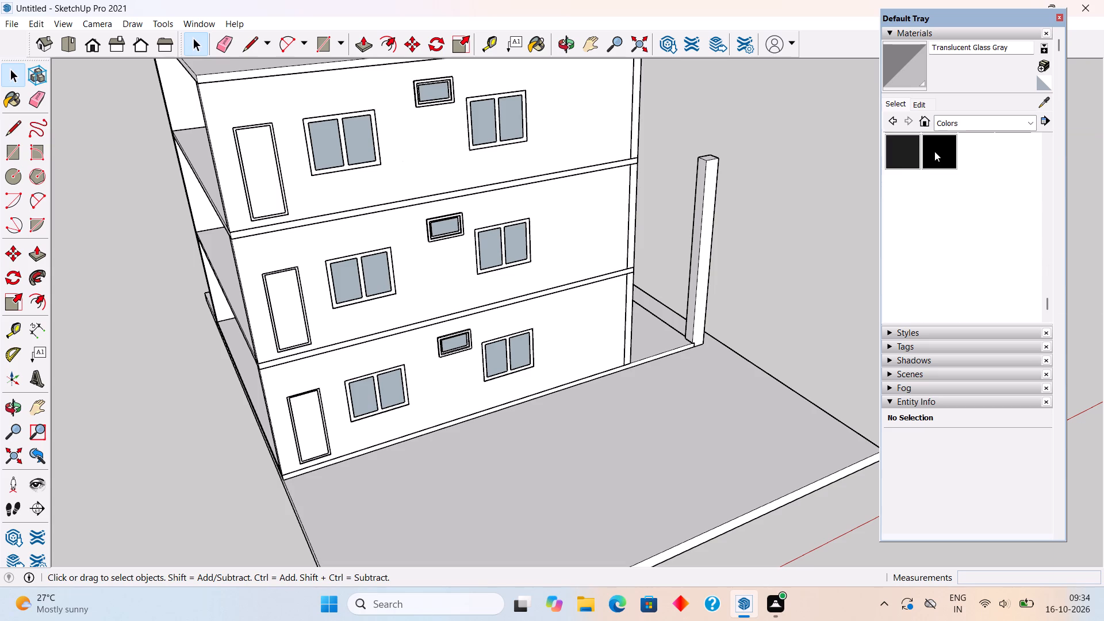
left_click(934, 151)
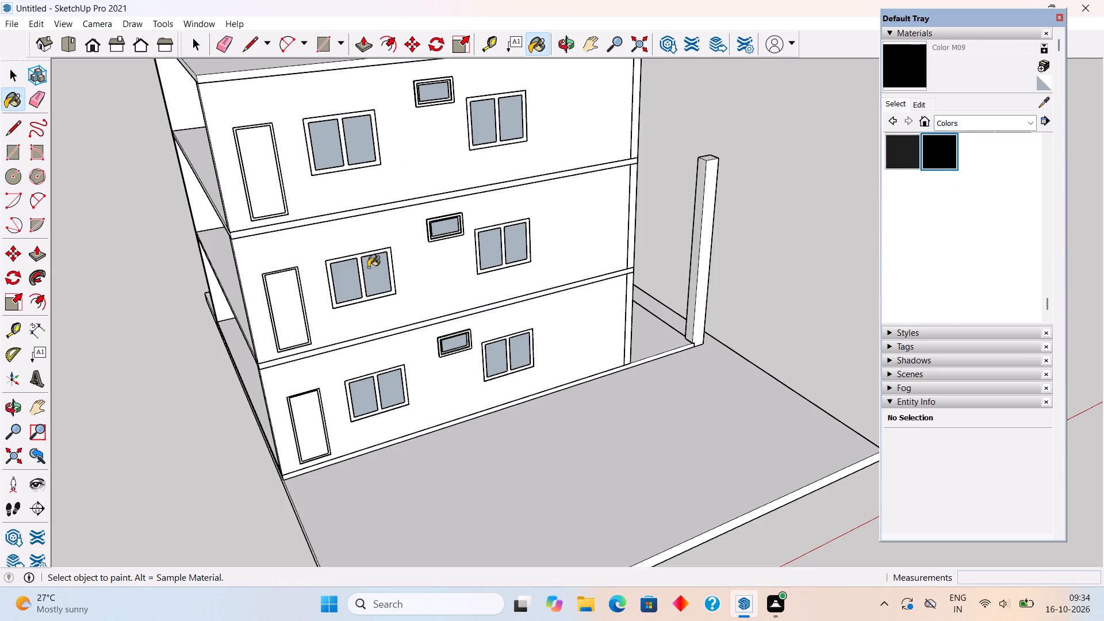
scroll(293, 304, "up", 2)
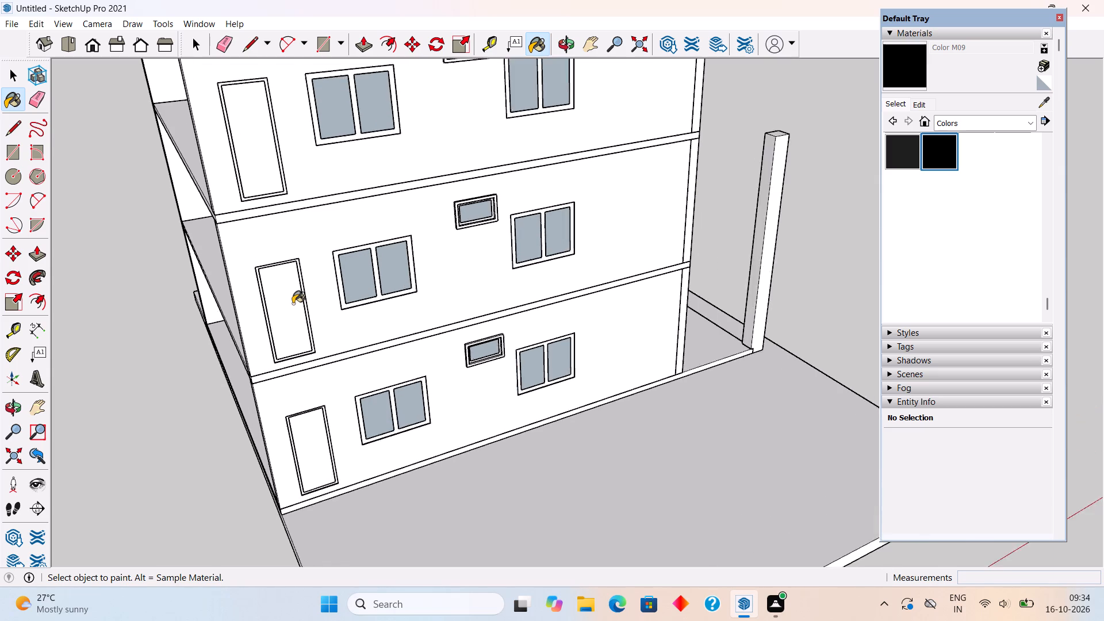
scroll(293, 304, "up", 1)
scroll(241, 281, "up", 5)
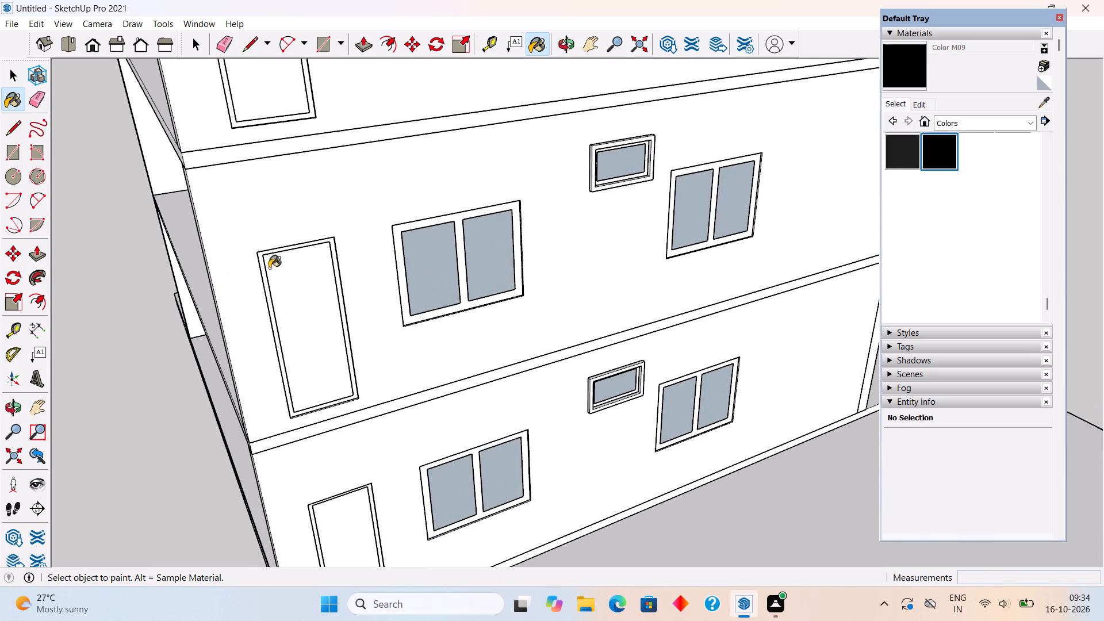
left_click(265, 279)
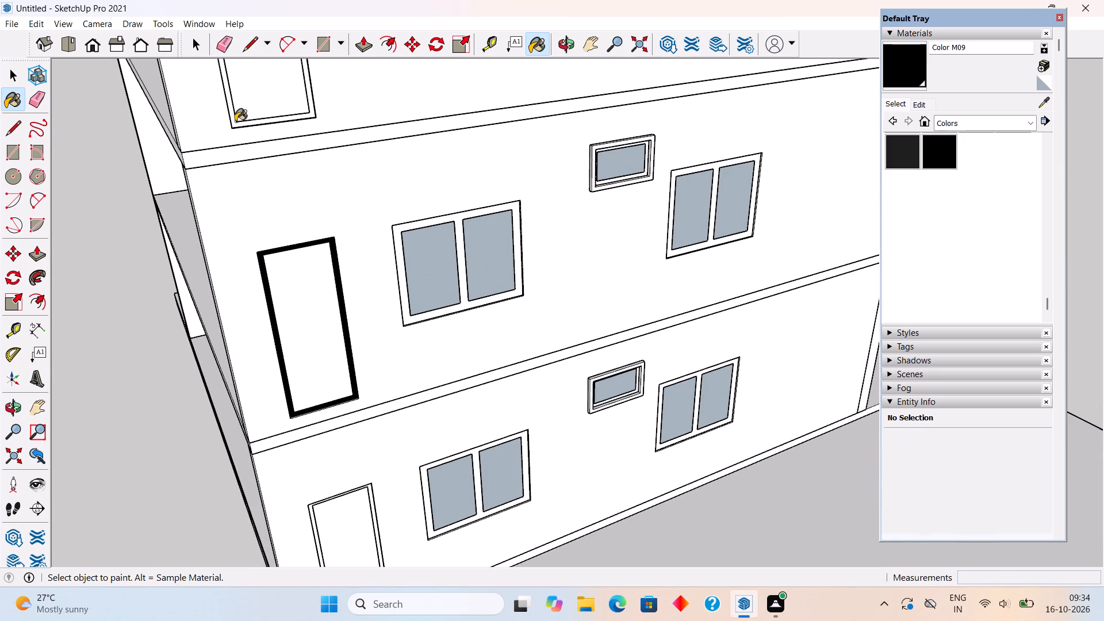
left_click(235, 122)
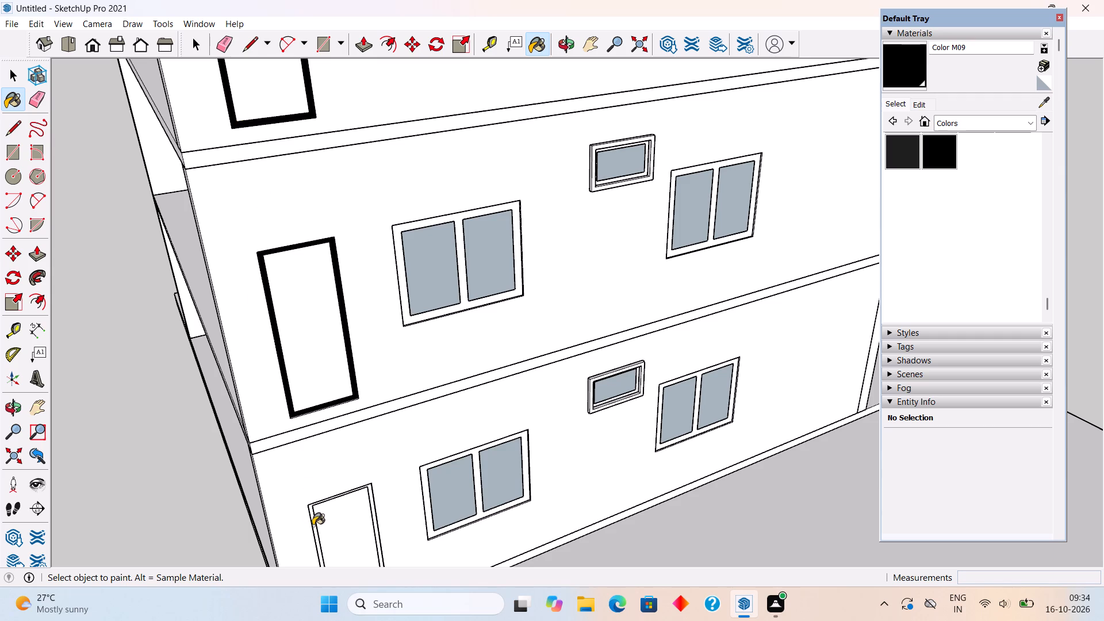
scroll(314, 517, "up", 5)
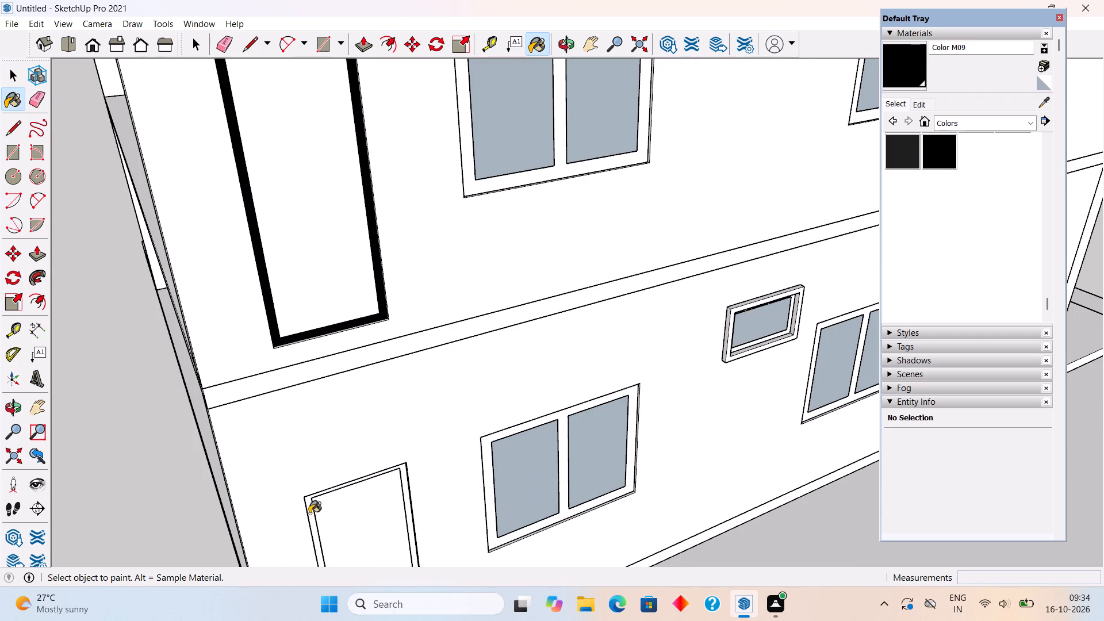
left_click(309, 513)
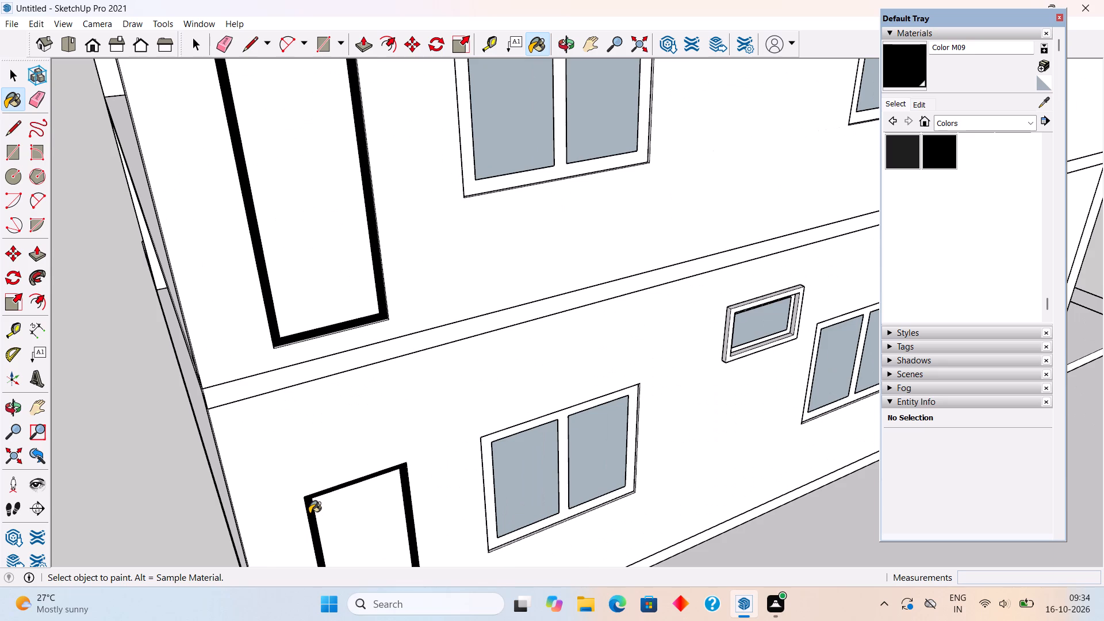
scroll(309, 492, "down", 7)
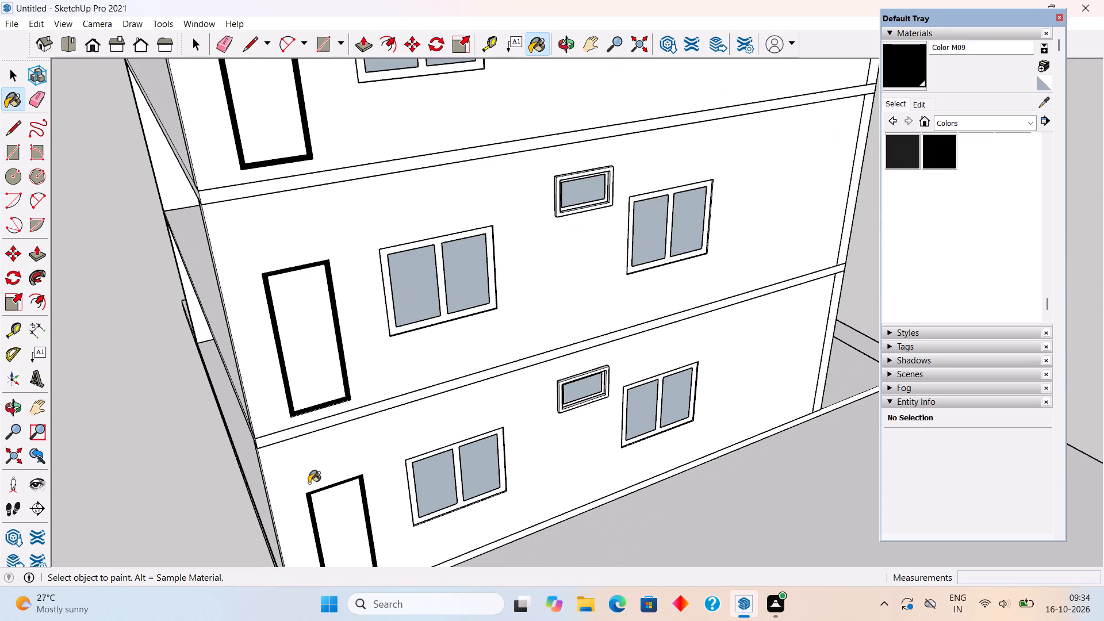
key("space")
Trace a rectangle over the ground-floor window beside the door, offset it outward 5", and delete the inner face to leave a border.
scroll(243, 484, "down", 3)
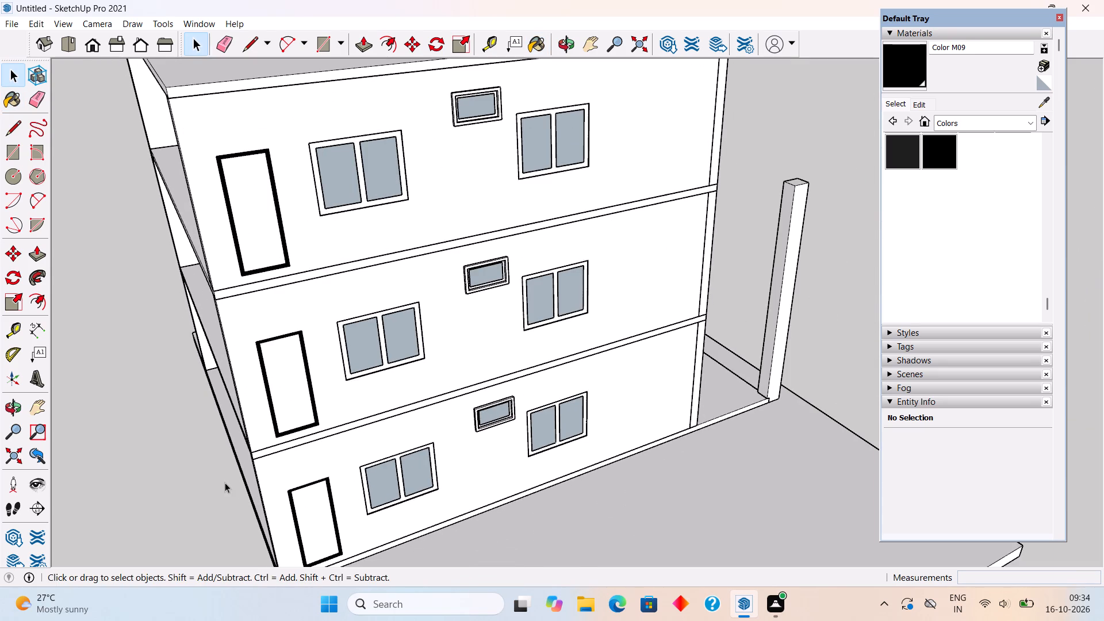
middle_click_drag(401, 509, 266, 420)
scroll(282, 374, "up", 8)
key("r")
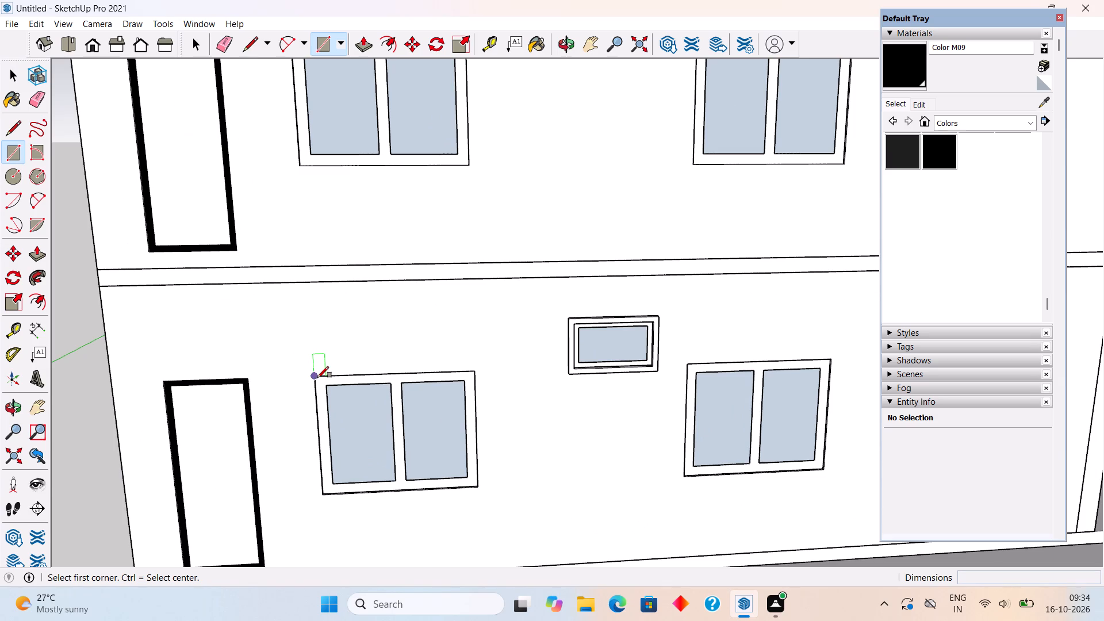
left_click(317, 378)
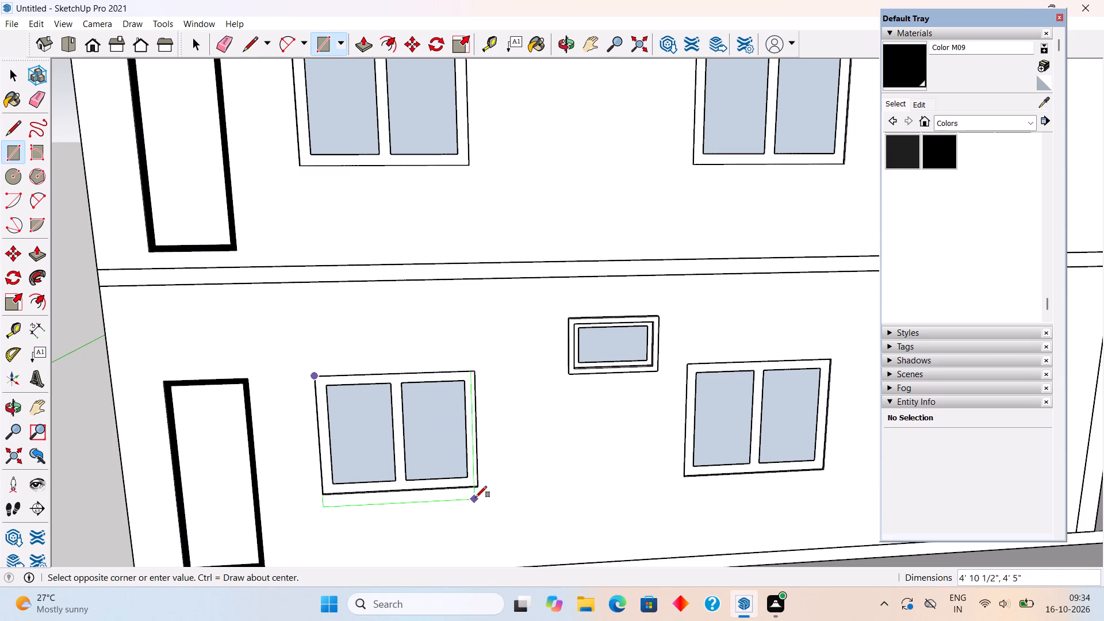
left_click(477, 488)
key("f")
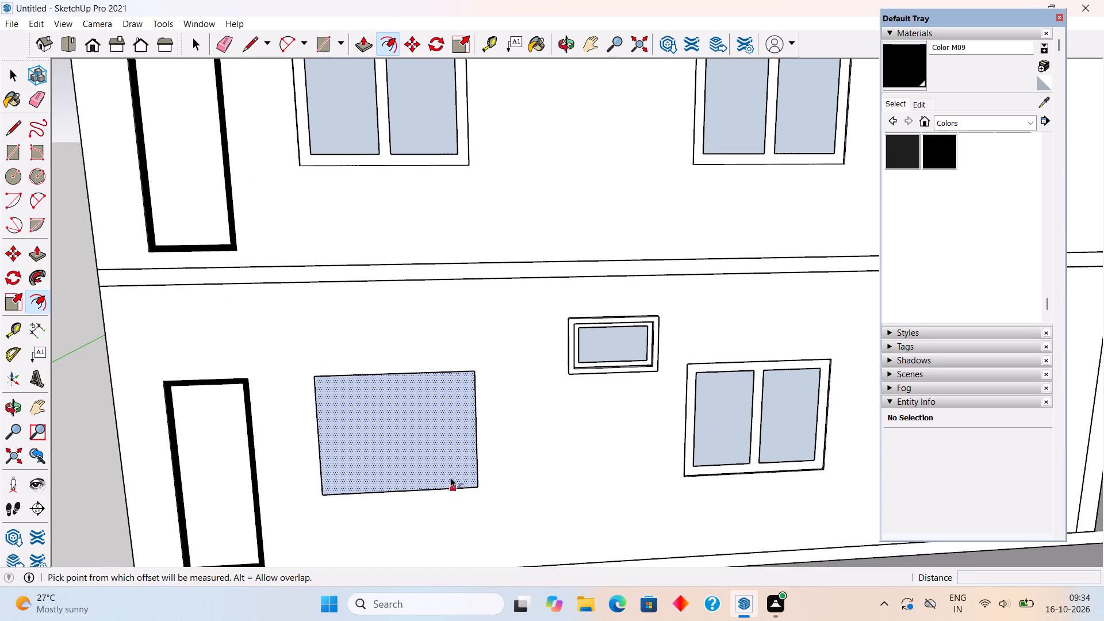
left_click(450, 477)
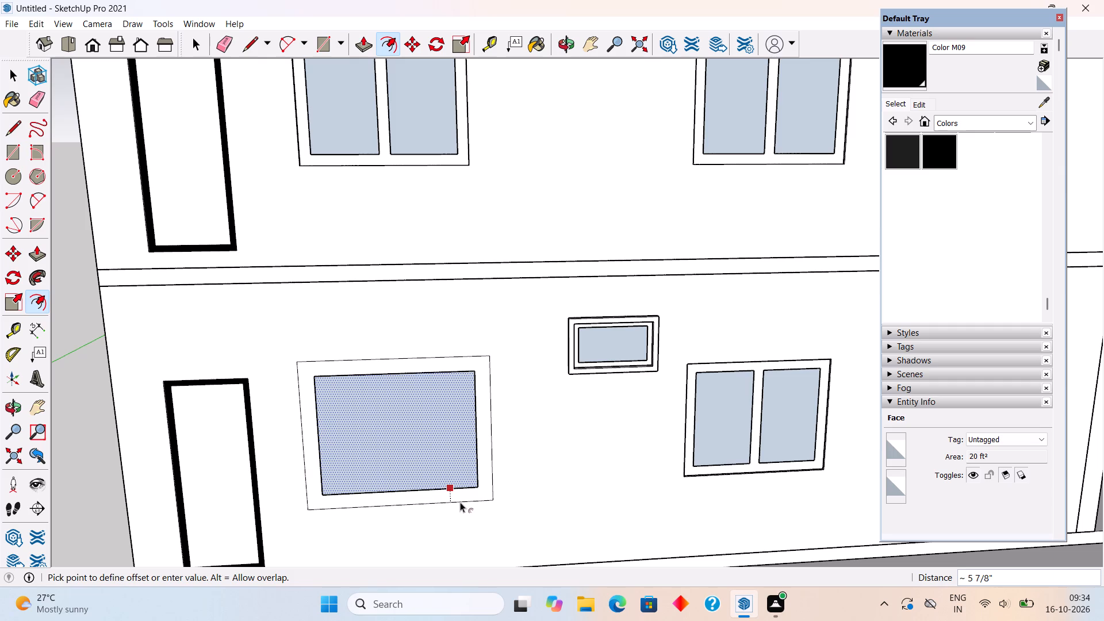
type("5\"")
key("Return")
key("space")
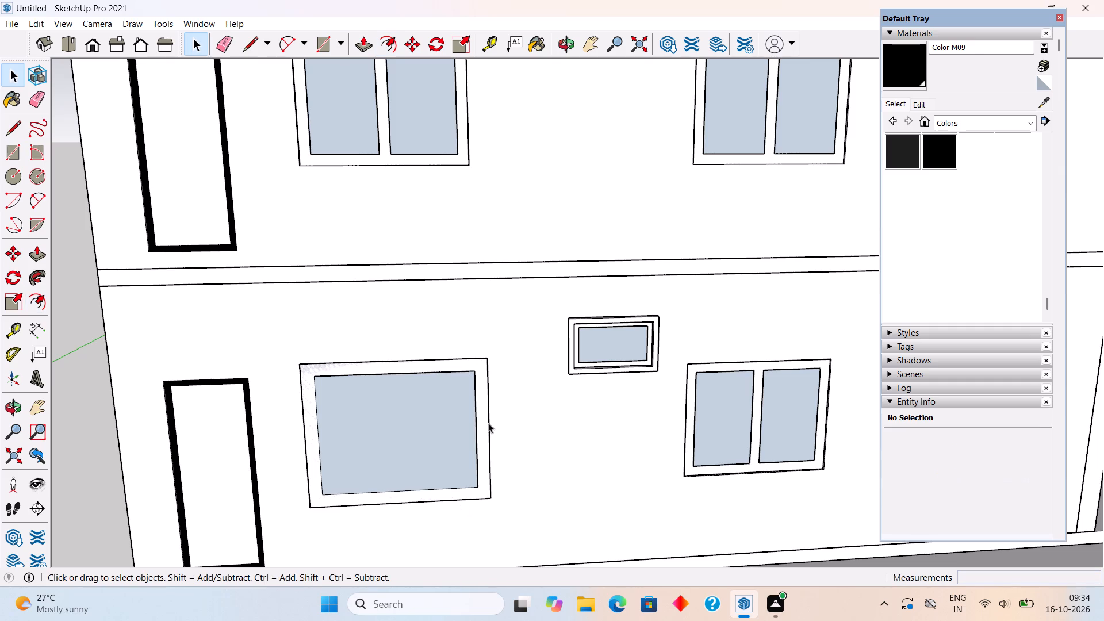
left_click(370, 464)
key("Delete")
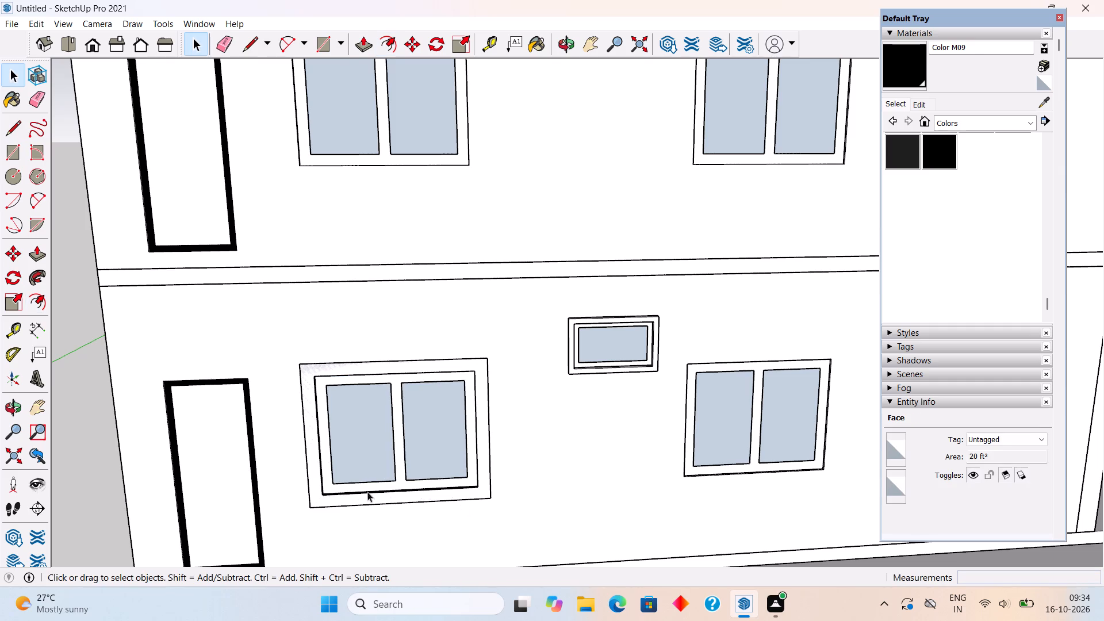
Push/Pull the border face around the ground-floor window outward 3".
left_click(365, 498)
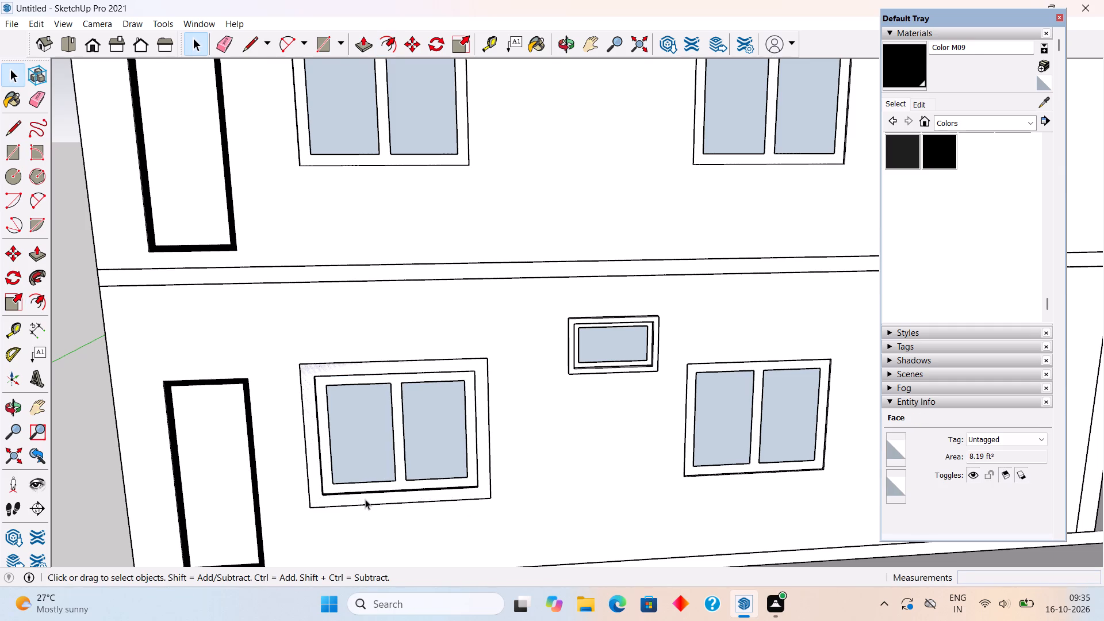
key("p")
left_click(365, 499)
key("3")
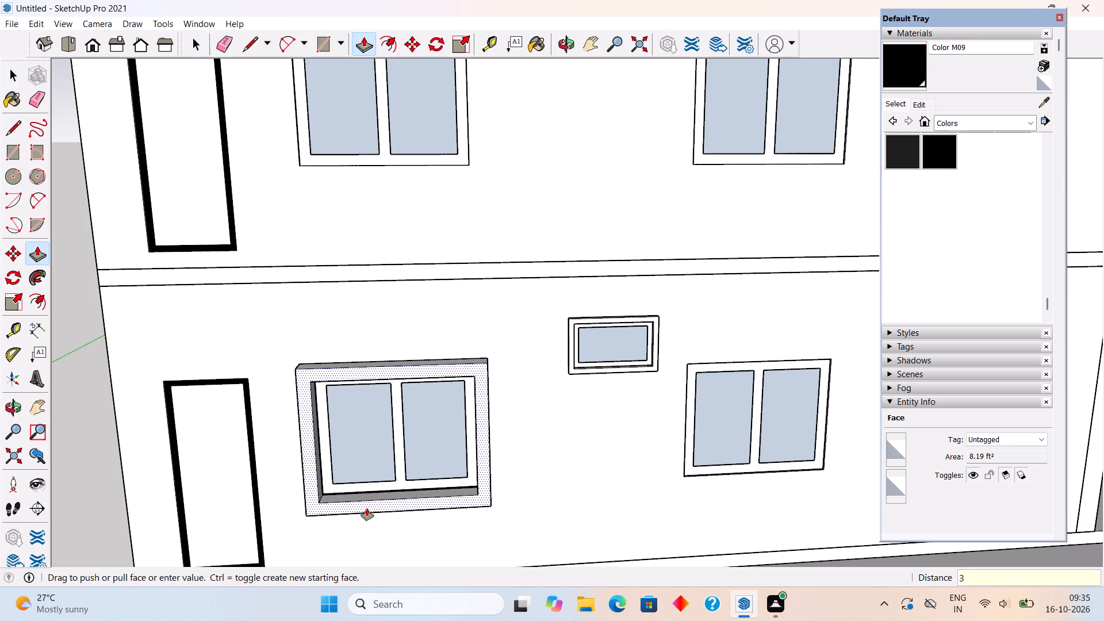
key("shift+quotedbl")
key("Return")
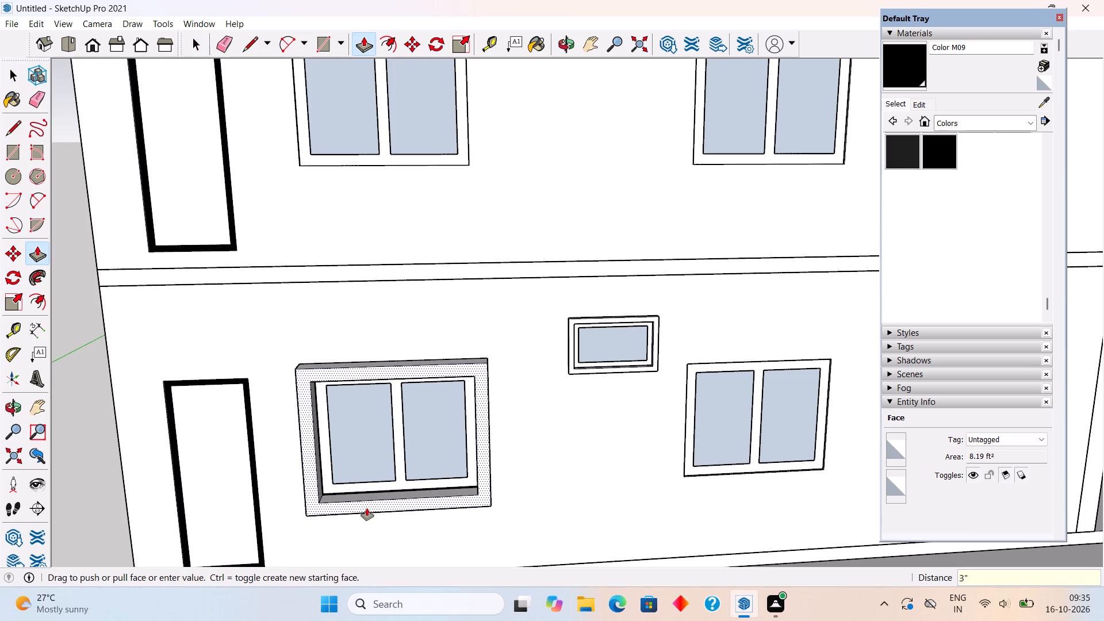
key("space")
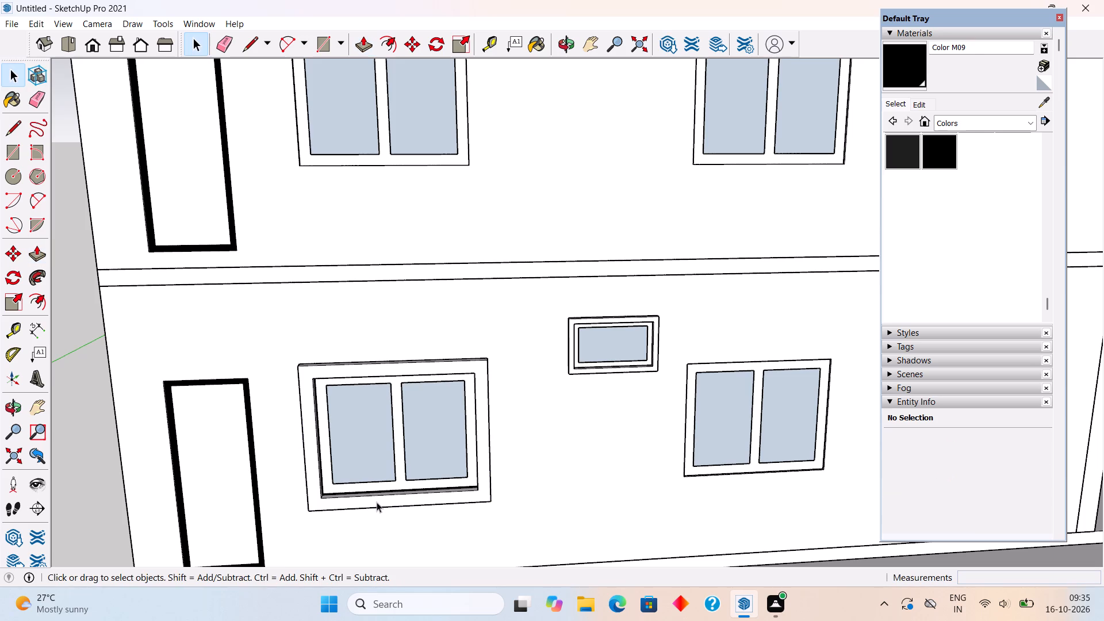
Make the extruded surround of the ground-floor window beside the door into a group.
triple_click(377, 502)
right_click(378, 501)
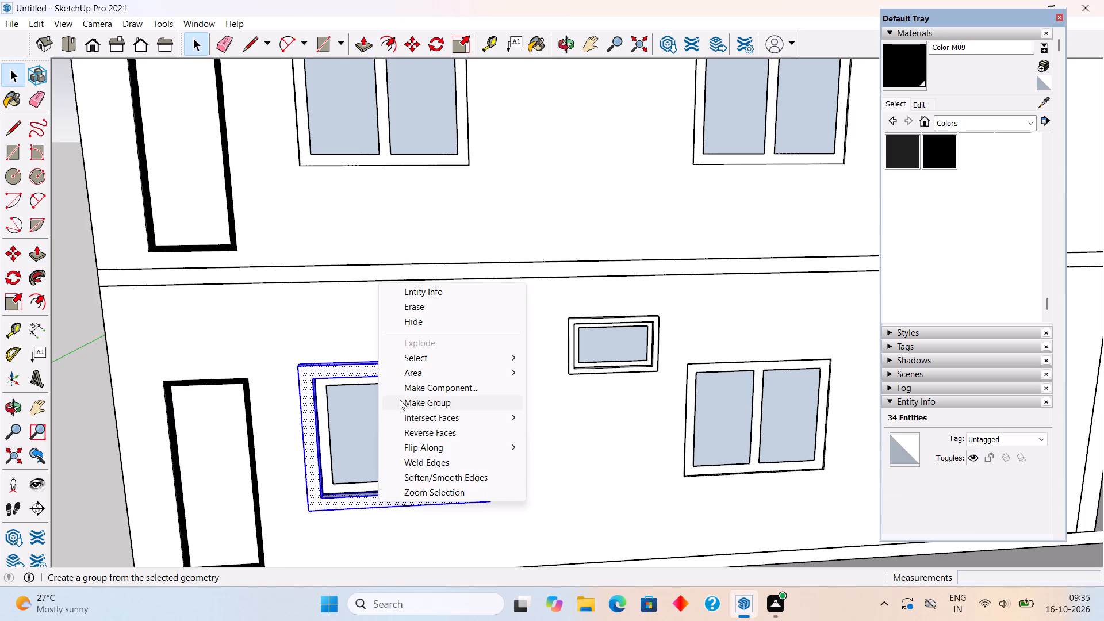
left_click(400, 400)
scroll(400, 400, "down", 6)
left_click(152, 348)
Trace a 5' by 4' rectangle over the middle-floor window beside the door, offset it outward 5", and delete the inner face.
middle_click_drag(361, 212, 366, 209)
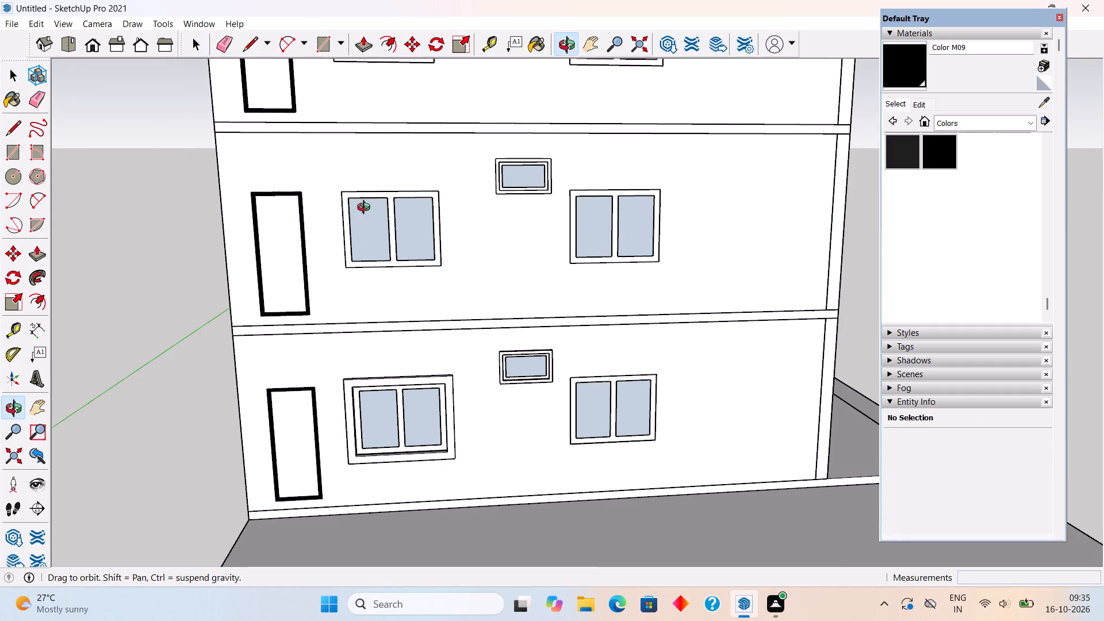
middle_click_drag(366, 209, 420, 252)
scroll(394, 190, "up", 3)
key("r")
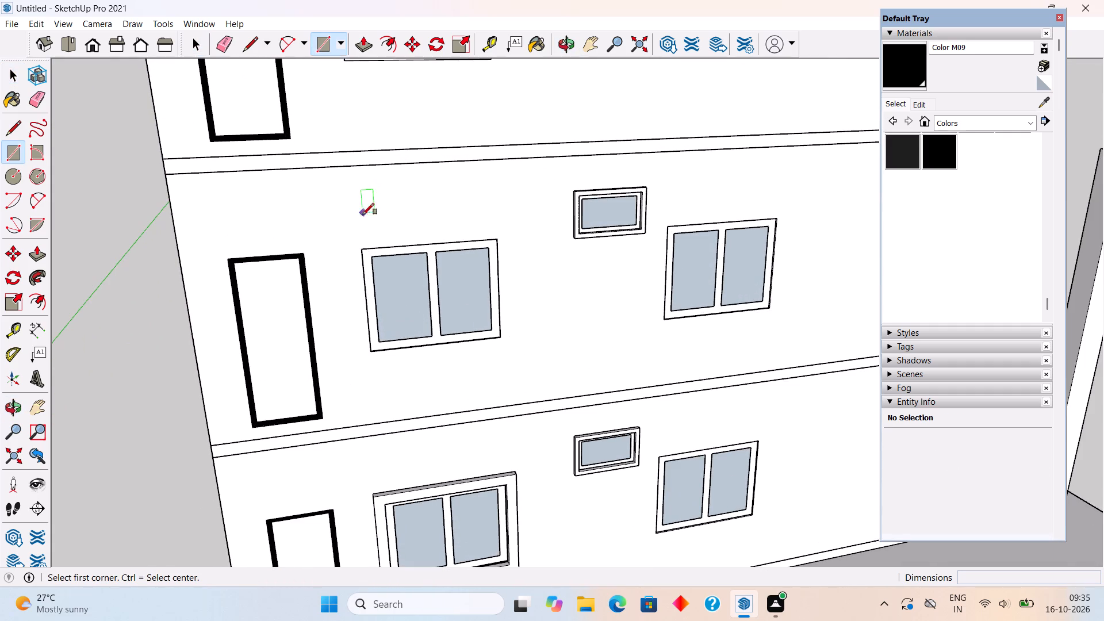
left_click(361, 251)
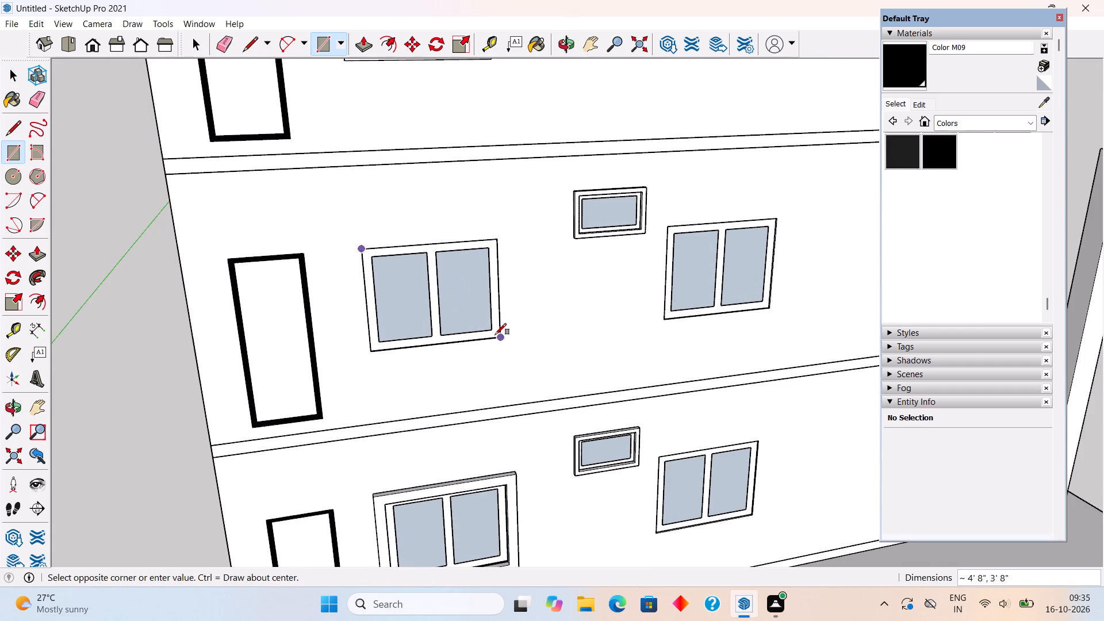
left_click(499, 339)
key("f")
left_click(439, 331)
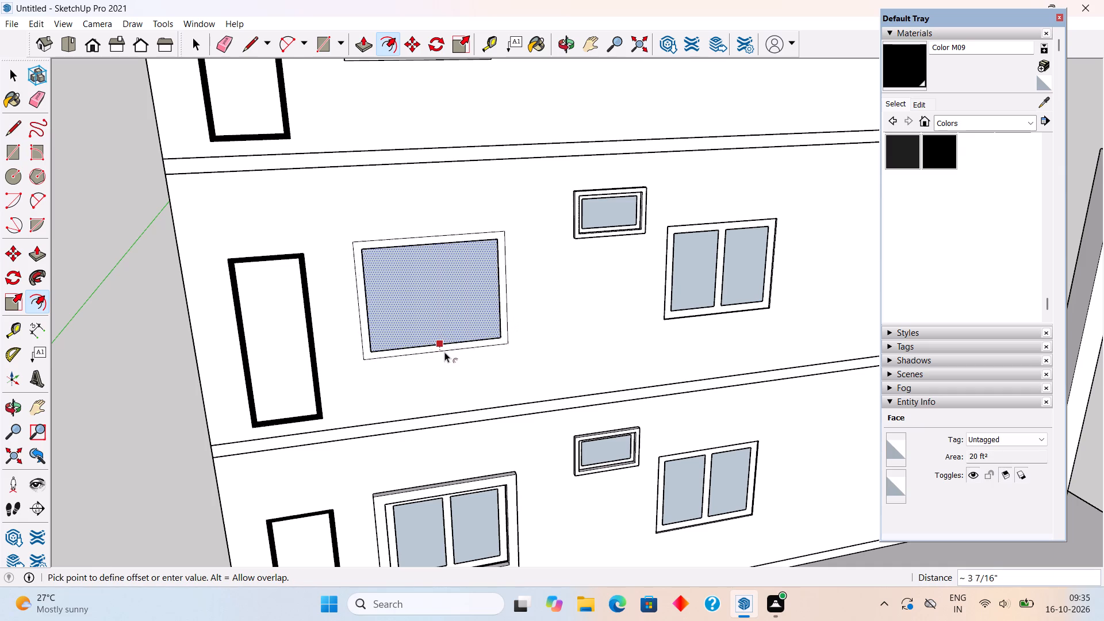
type("5\"")
key("Return")
key("space")
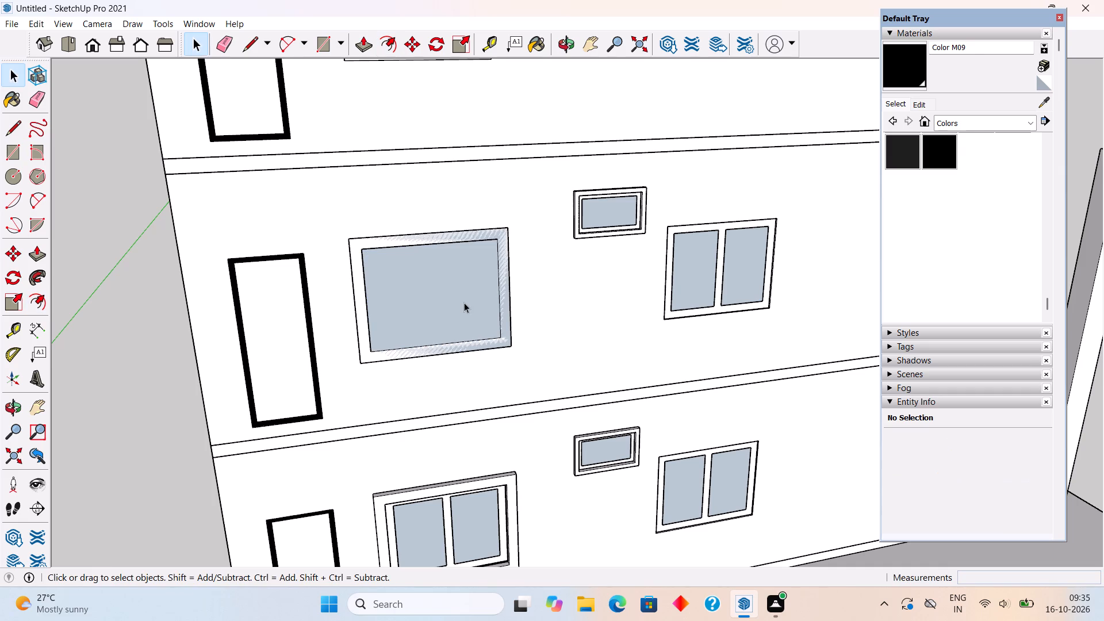
left_click(464, 301)
key("Delete")
Push/Pull the border face around the middle-floor window outward 3".
scroll(463, 353, "up", 4)
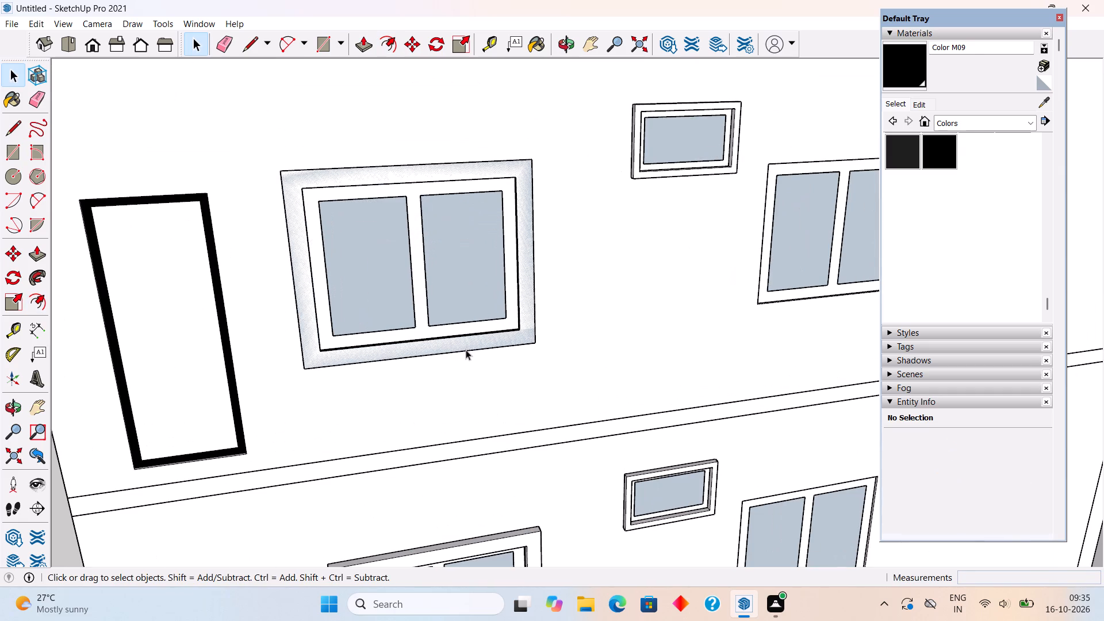
key("p")
left_click(470, 340)
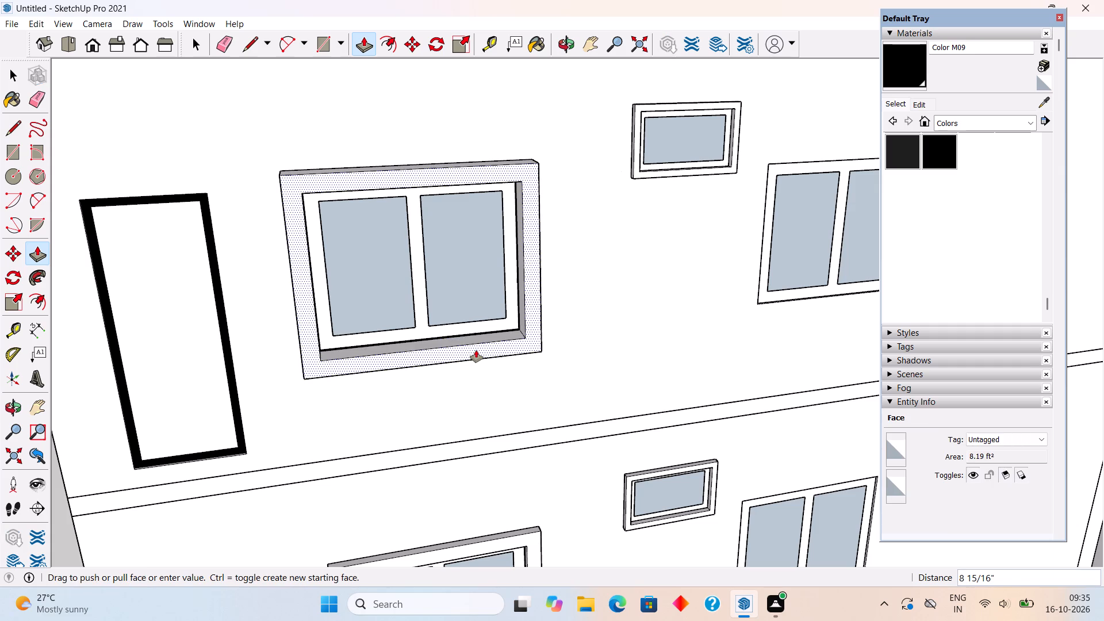
type("3\"")
key("Return")
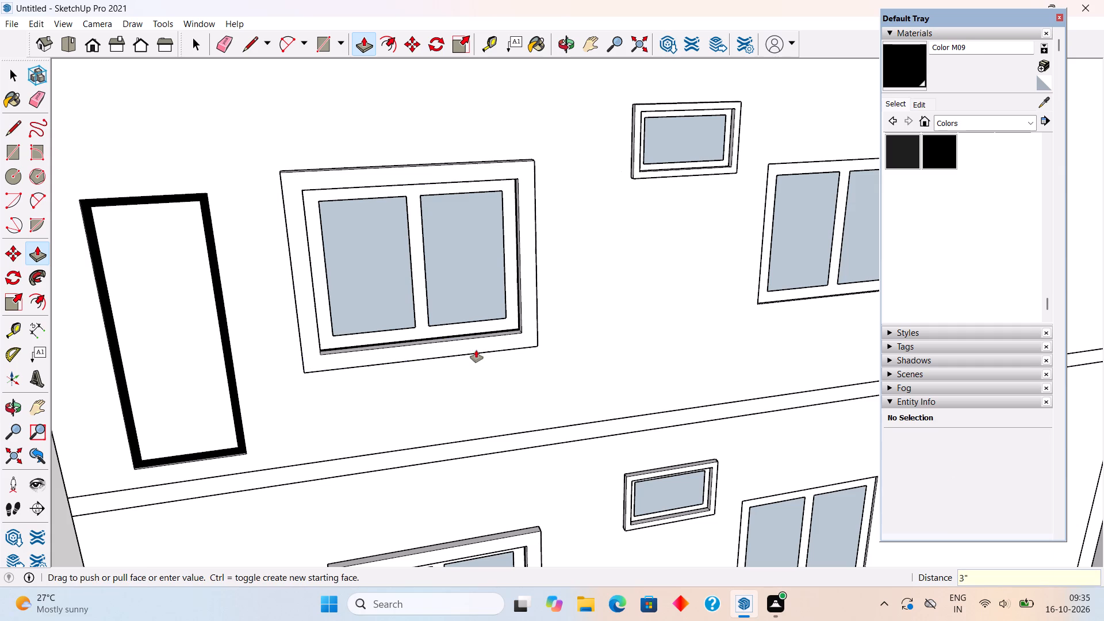
key("space")
Make the extruded surround of the middle-floor window beside the door into a group.
triple_click(456, 347)
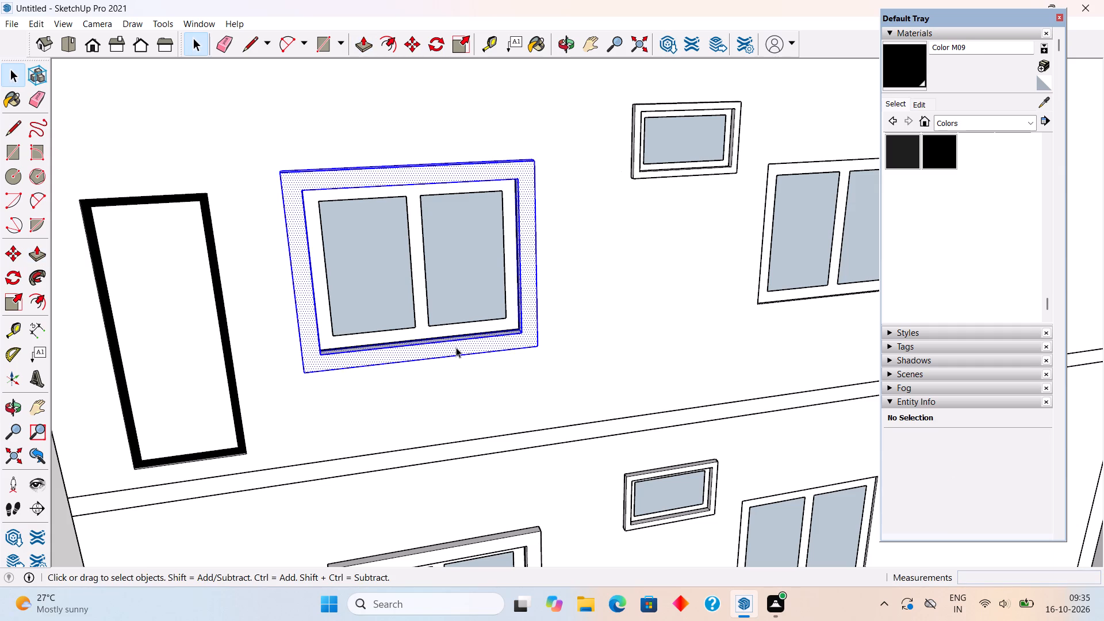
right_click(456, 347)
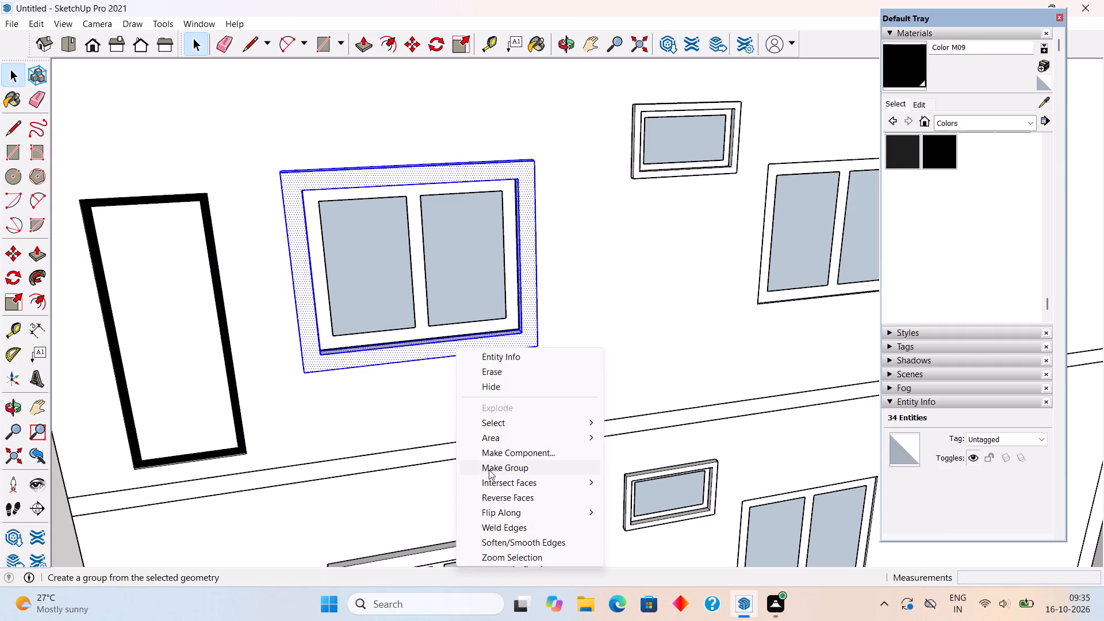
left_click(489, 470)
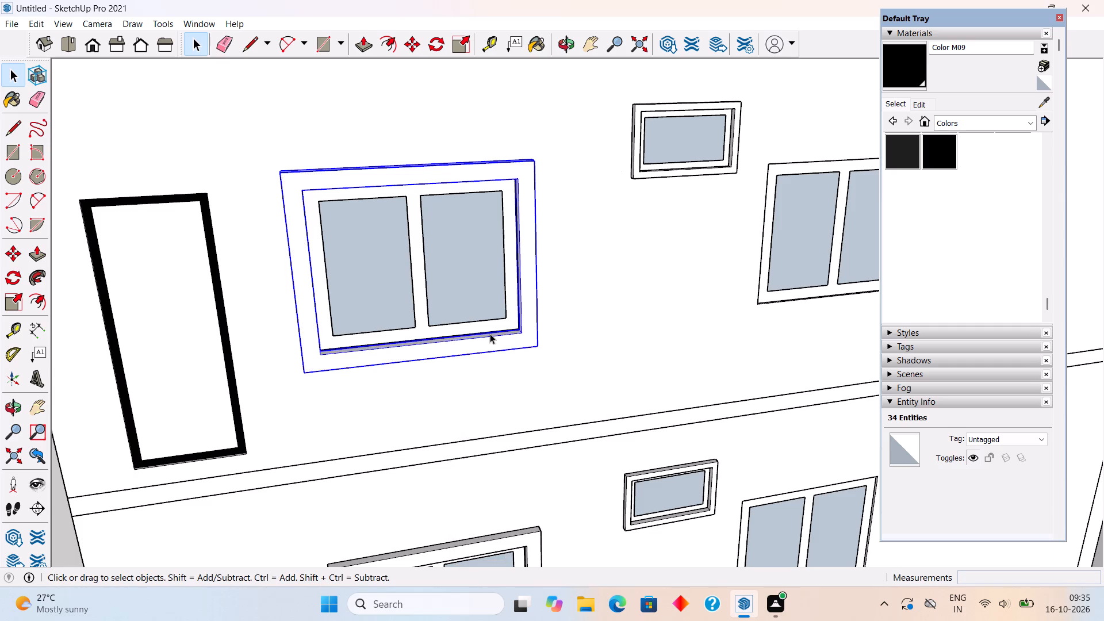
Trace a 5' by 4' rectangle over the top-floor window beside the door, offset it outward 5", and delete the inner face.
scroll(489, 333, "down", 15)
scroll(512, 162, "up", 3)
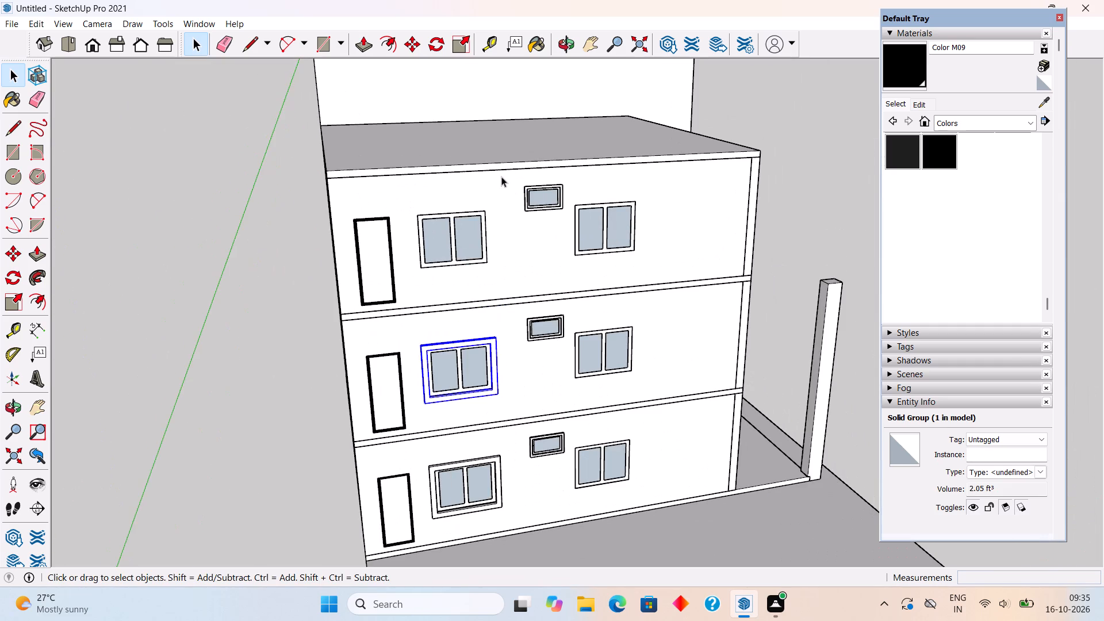
scroll(501, 177, "up", 5)
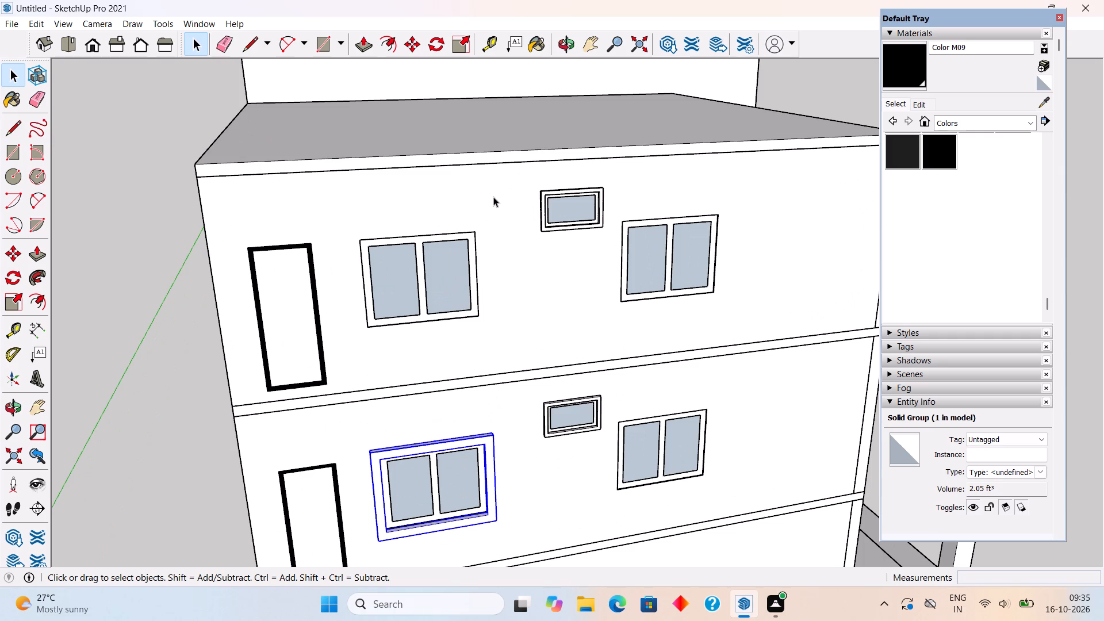
key("r")
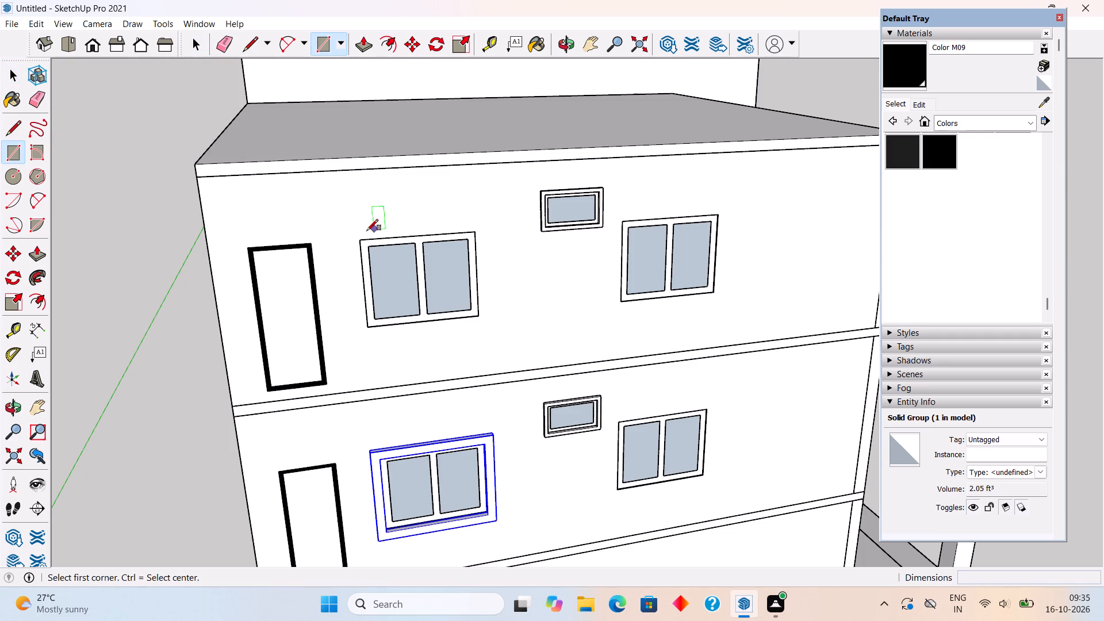
left_click(360, 245)
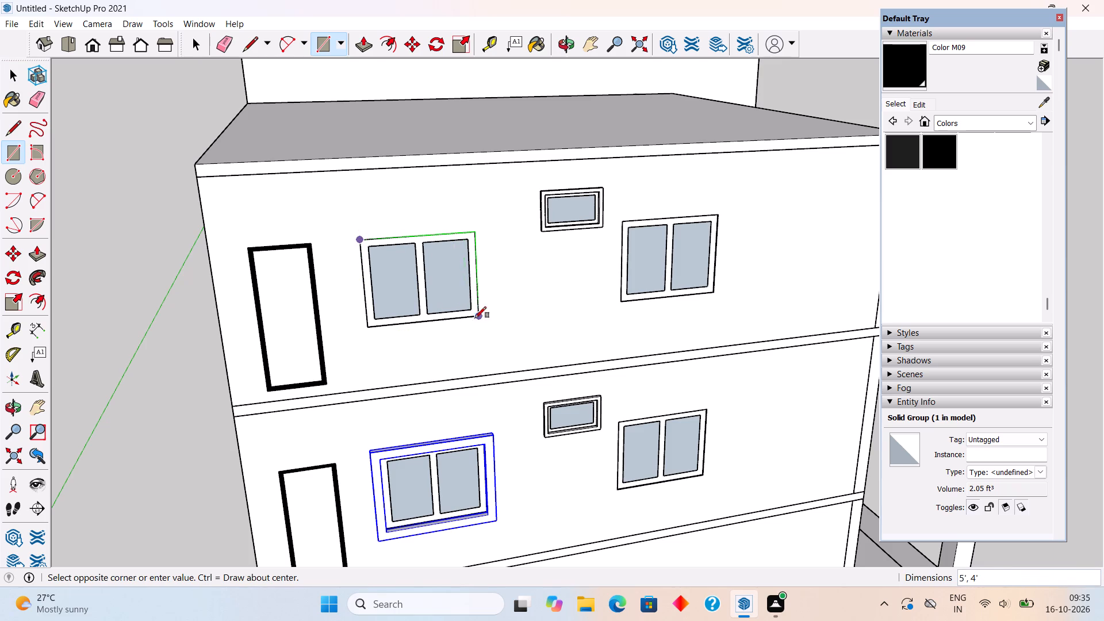
left_click(481, 316)
key("f")
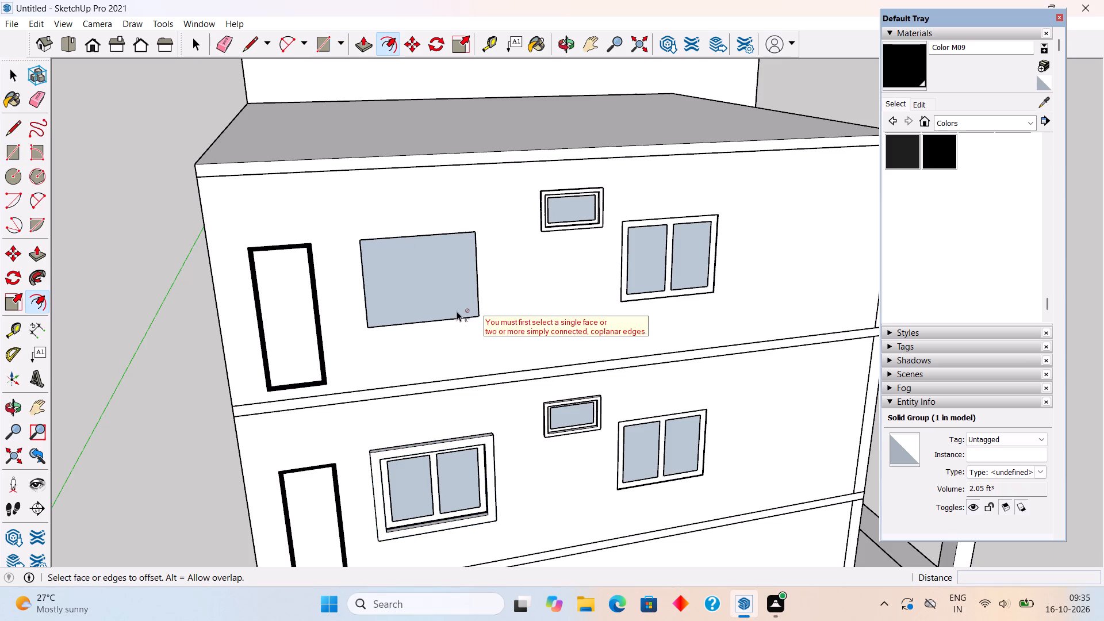
left_click(457, 310)
left_click(430, 316)
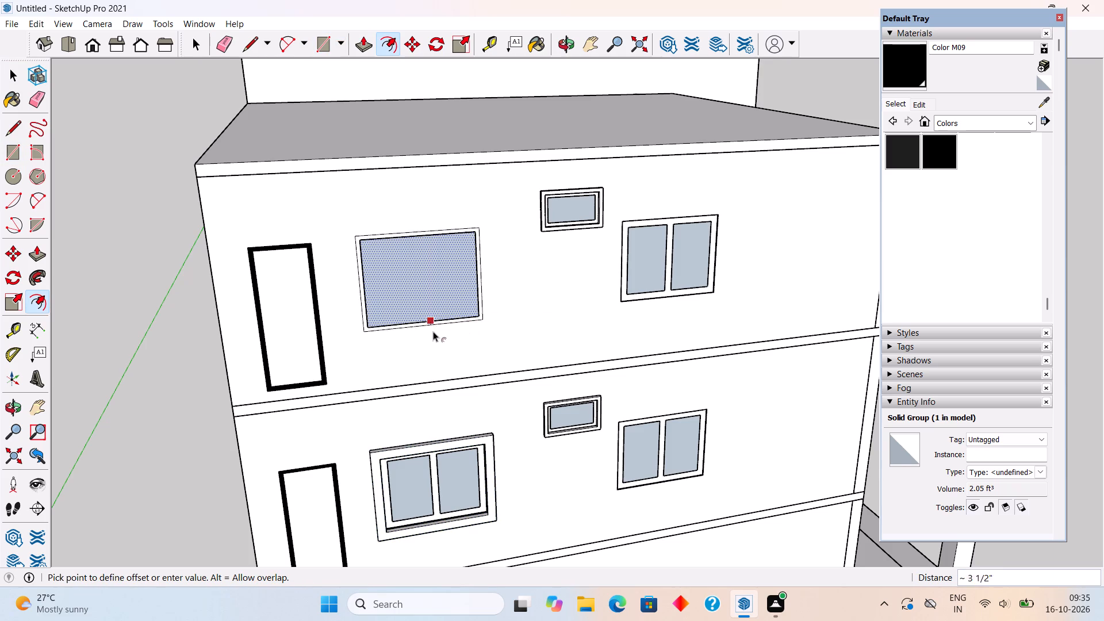
key("5")
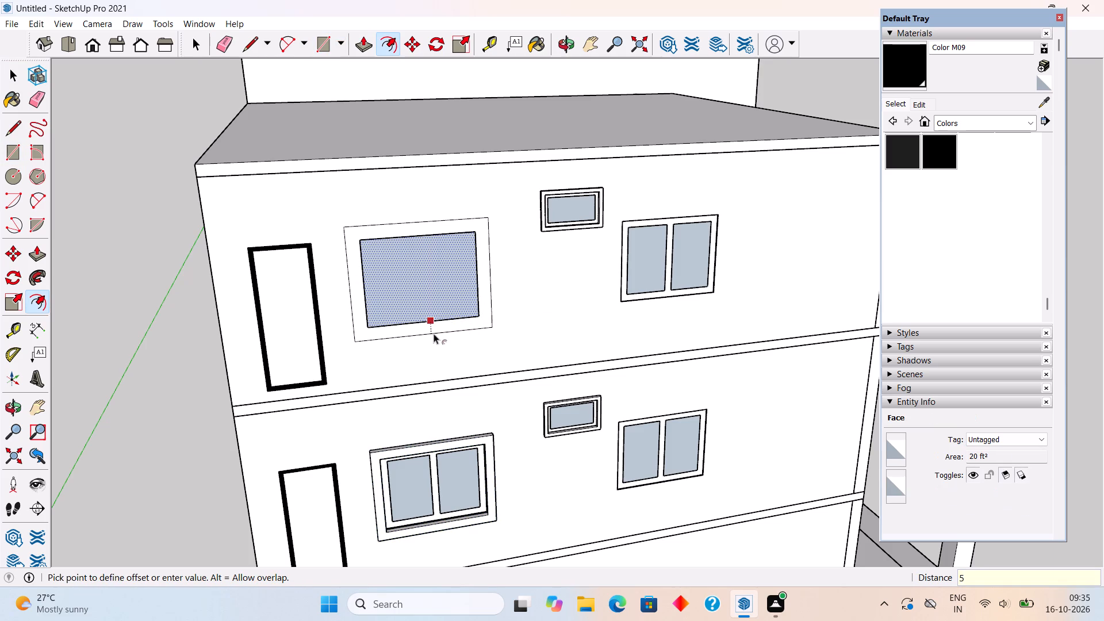
key("shift+quotedbl")
key("Return")
key("space")
left_click(405, 290)
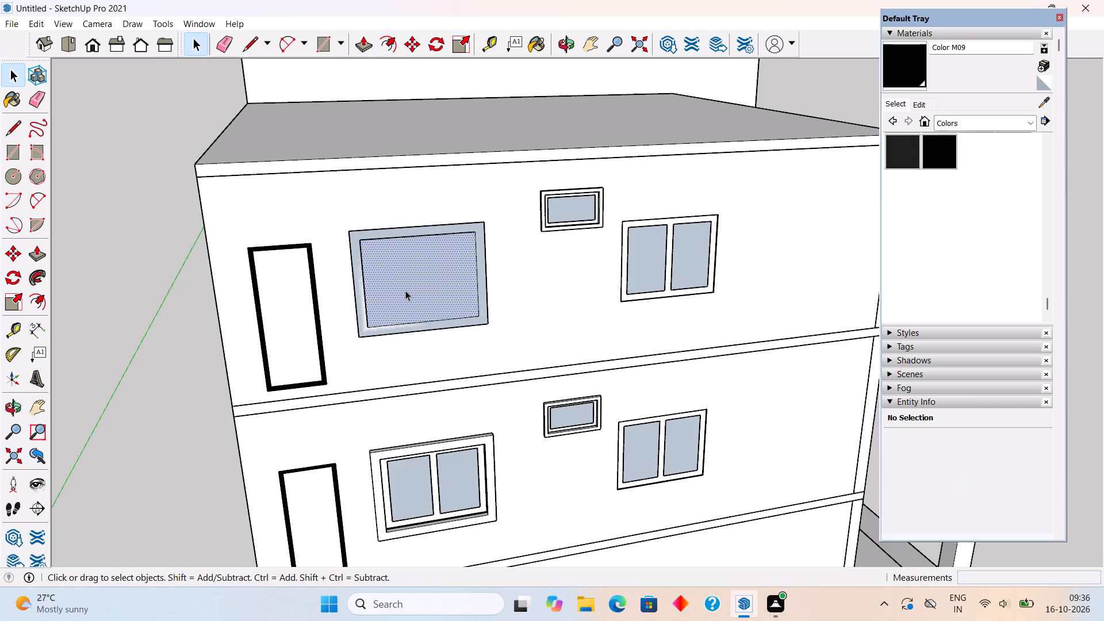
key("Delete")
Push/Pull the border face around the top-floor window beside the door outward 3".
scroll(381, 338, "up", 5)
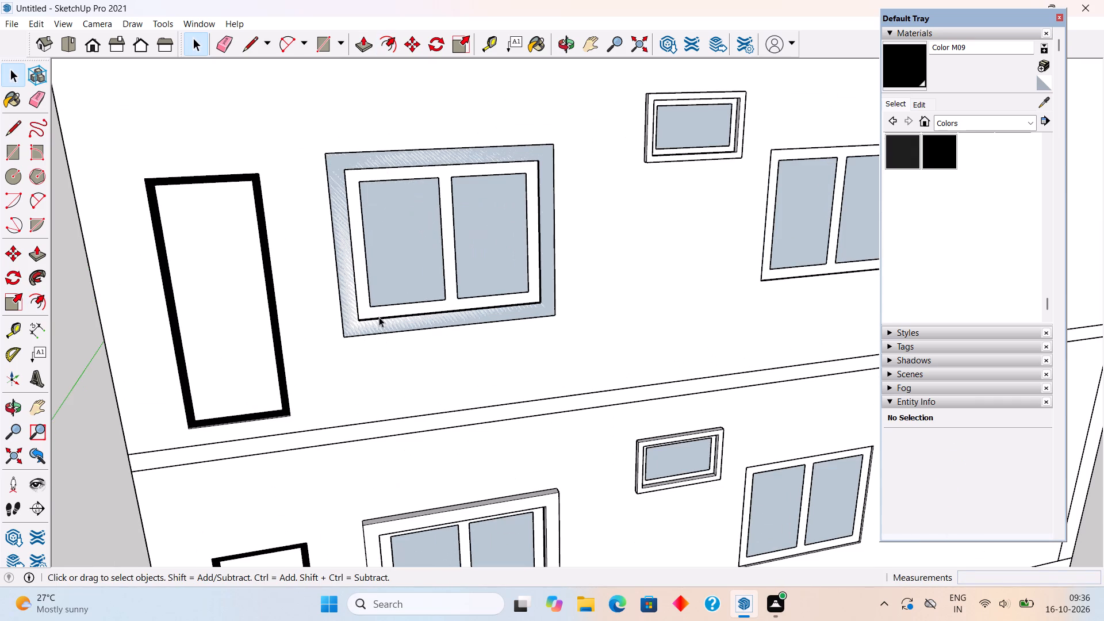
key("p")
left_click(371, 329)
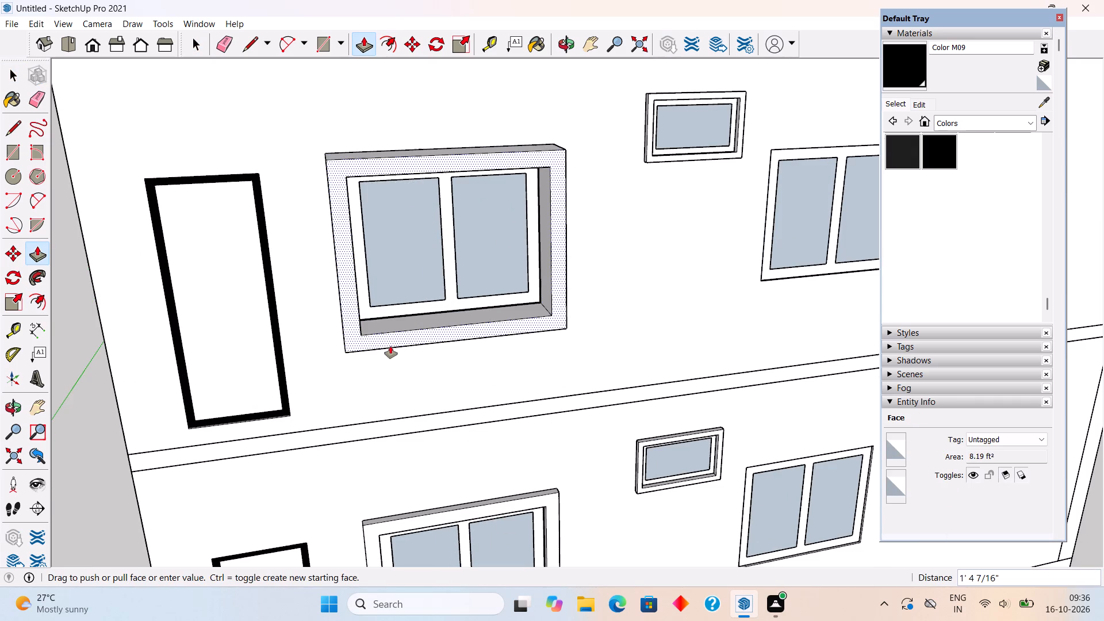
key("3")
key("shift+quotedbl")
key("Return")
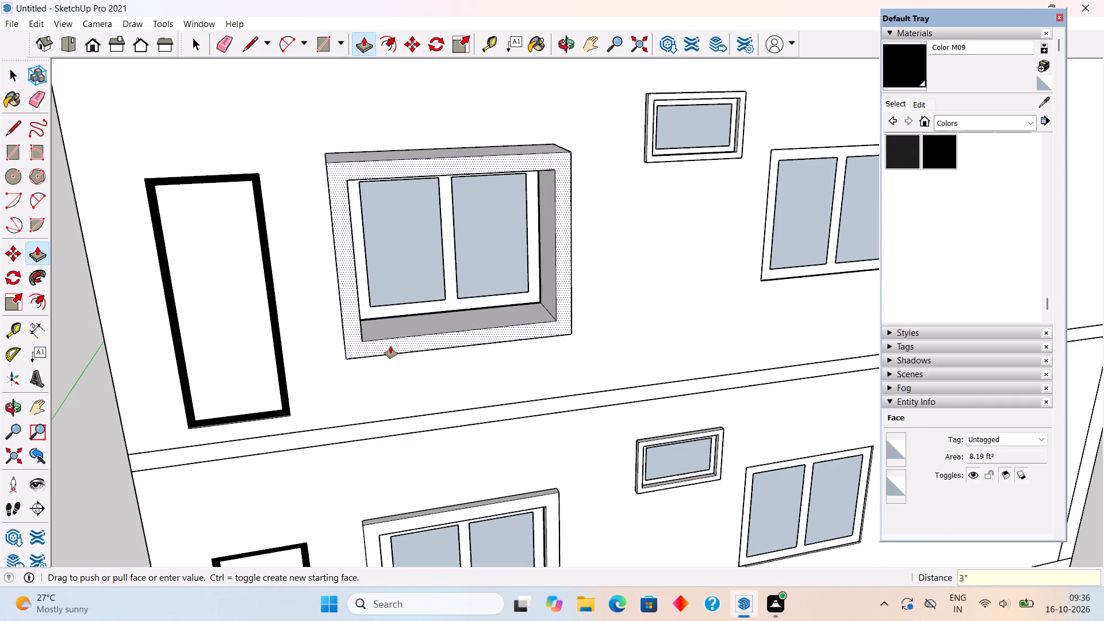
Make the extruded surround of the top-floor window beside the door into a group.
type("v")
key("space")
triple_click(394, 321)
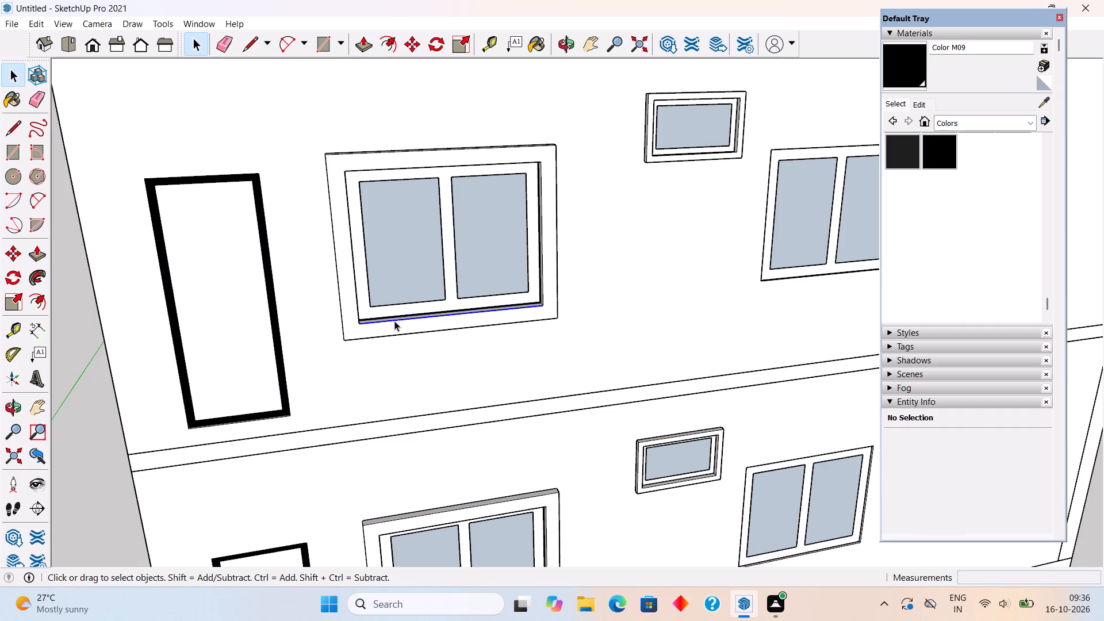
right_click(394, 321)
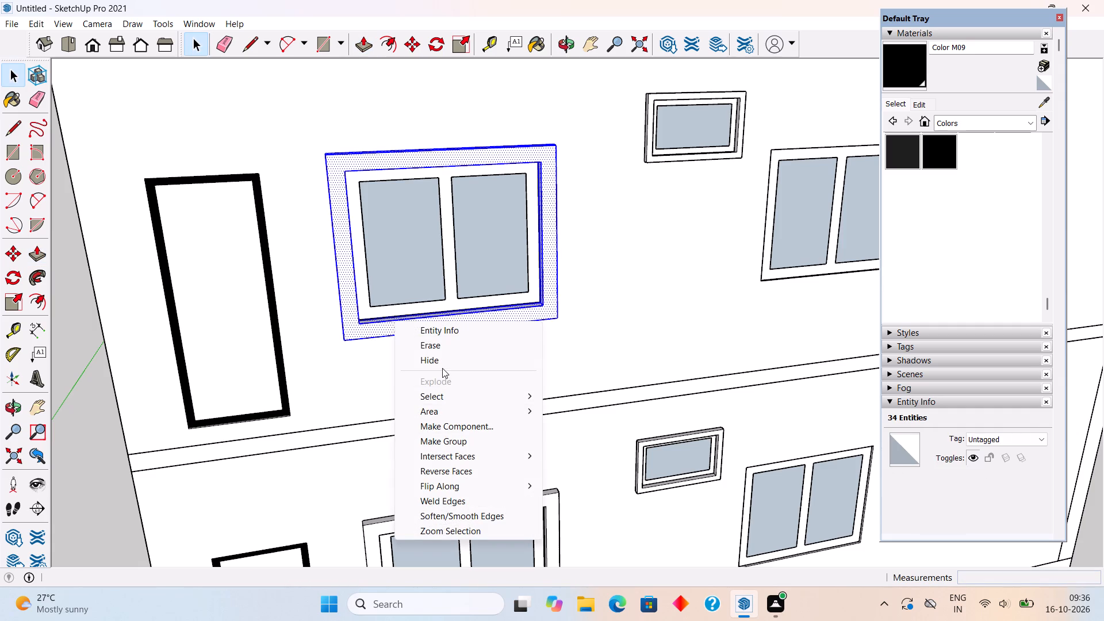
left_click(443, 440)
Paint the frames of the top-floor window beside the door and the small top-floor window black with Color M09.
scroll(443, 440, "down", 10)
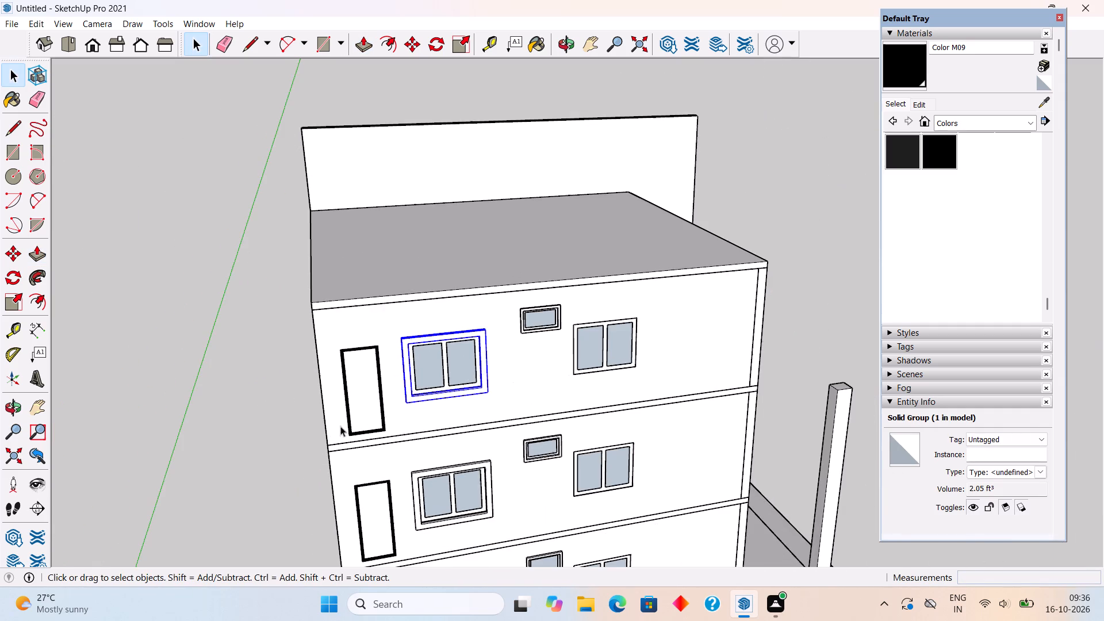
left_click(282, 418)
scroll(282, 418, "down", 10)
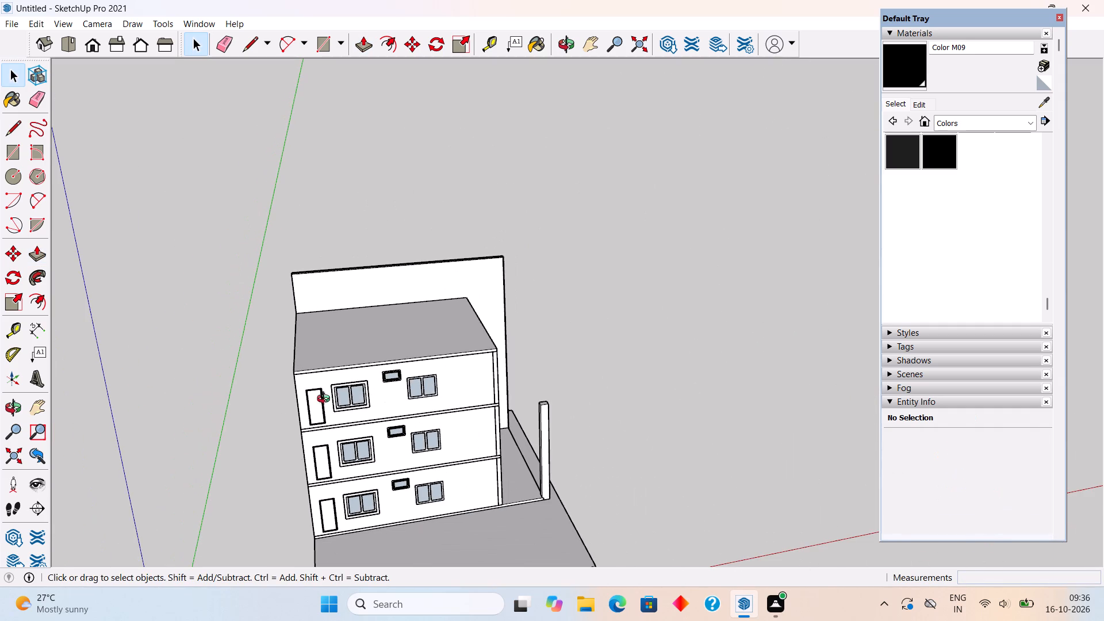
middle_click_drag(320, 411, 366, 285)
scroll(346, 516, "up", 3)
middle_click_drag(322, 534, 285, 546)
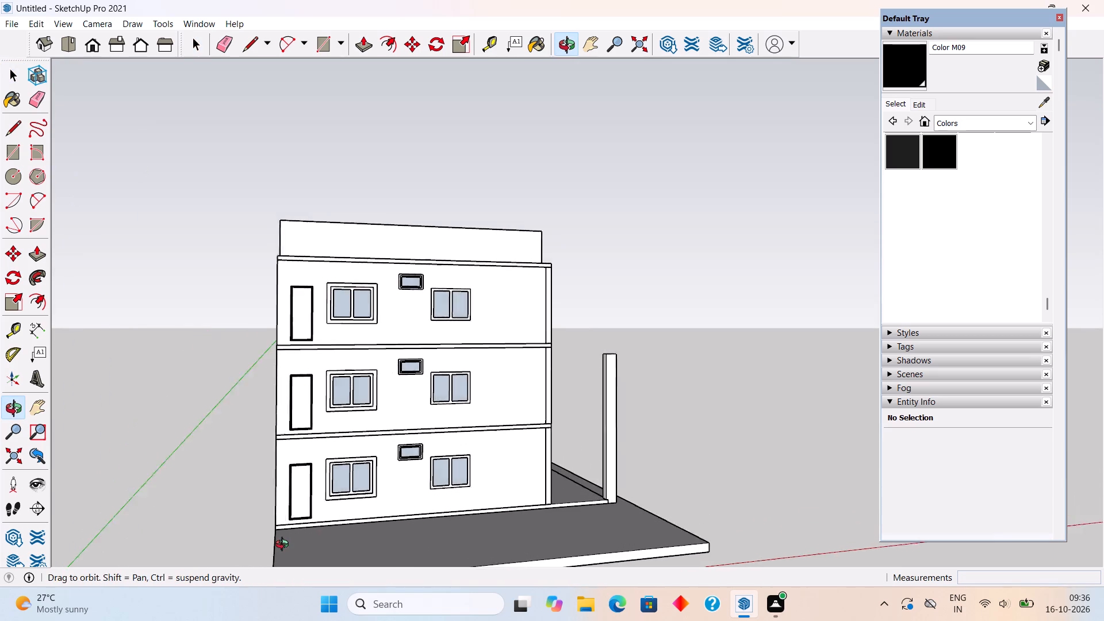
middle_click_drag(285, 546, 247, 549)
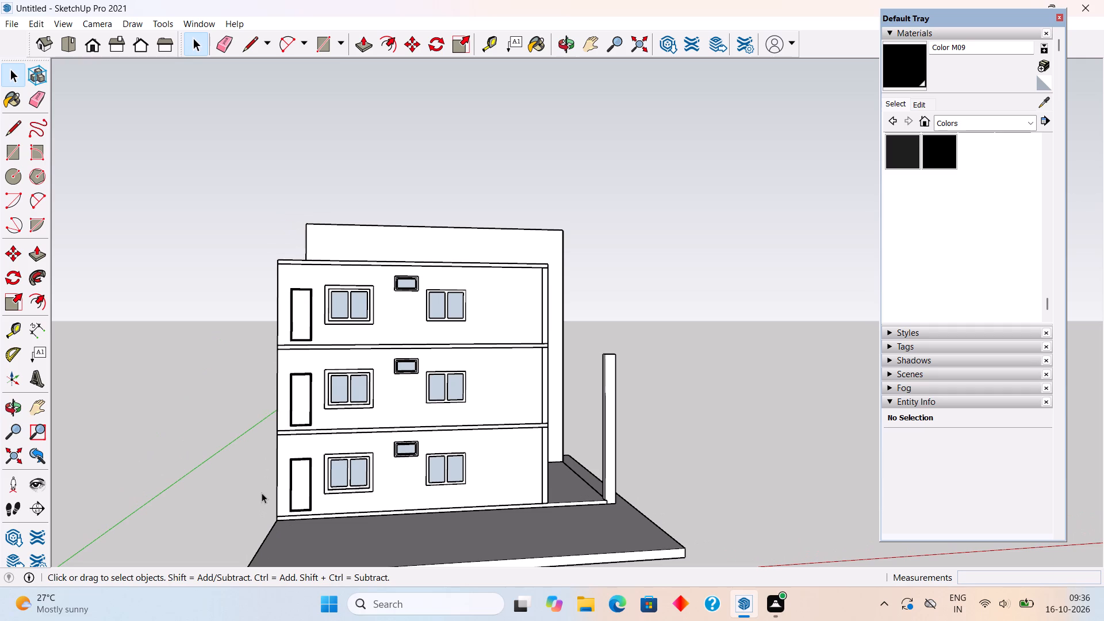
left_click(1014, 119)
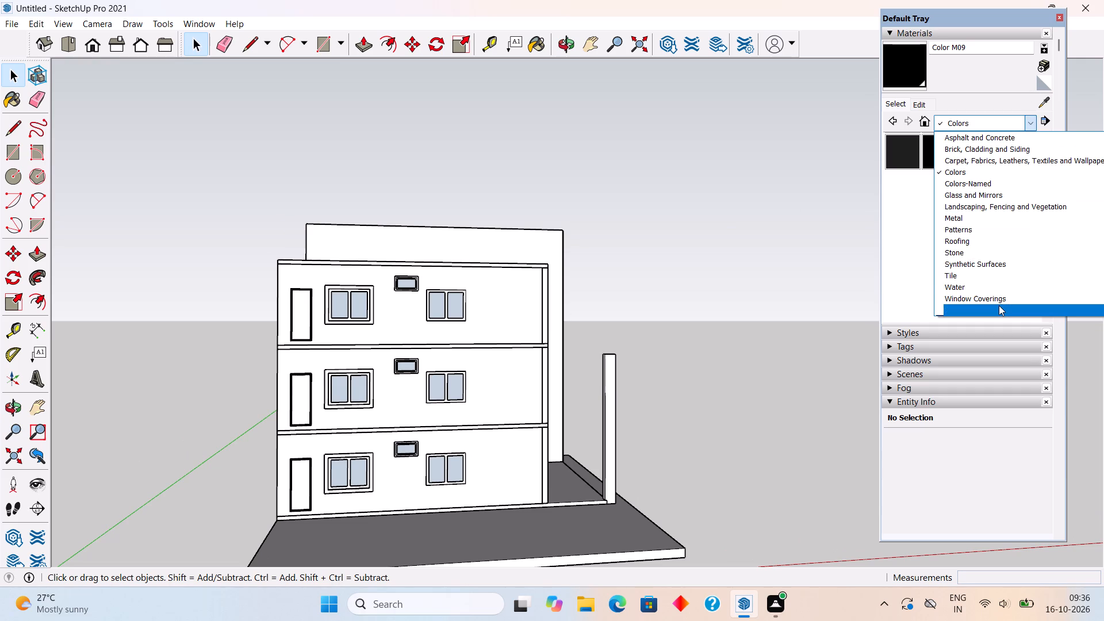
left_click(892, 46)
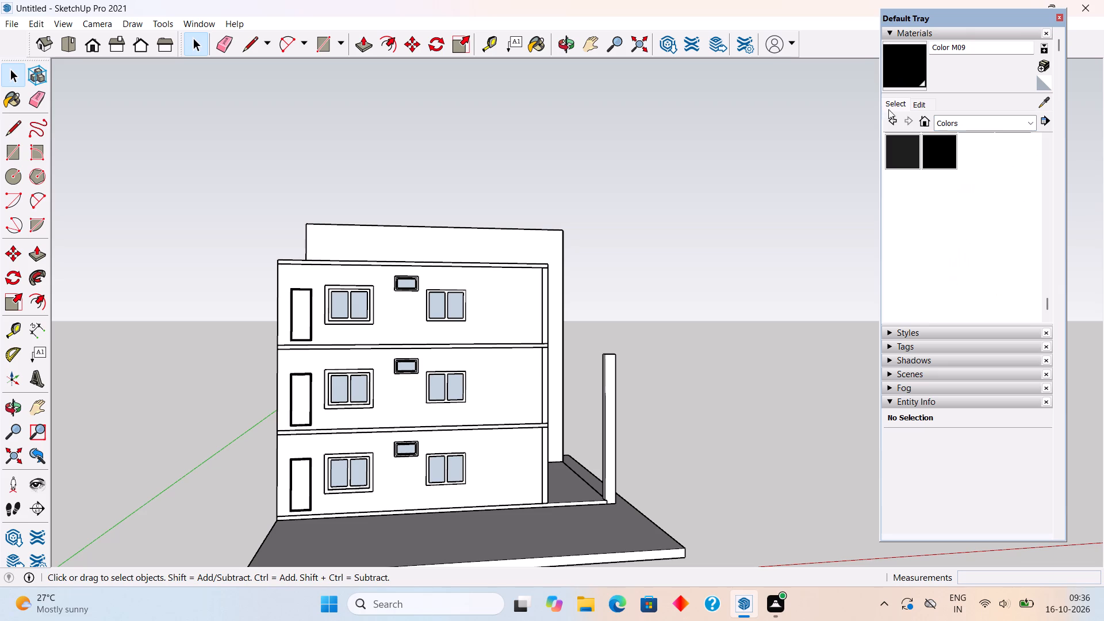
scroll(883, 121, "up", 7)
left_click(898, 70)
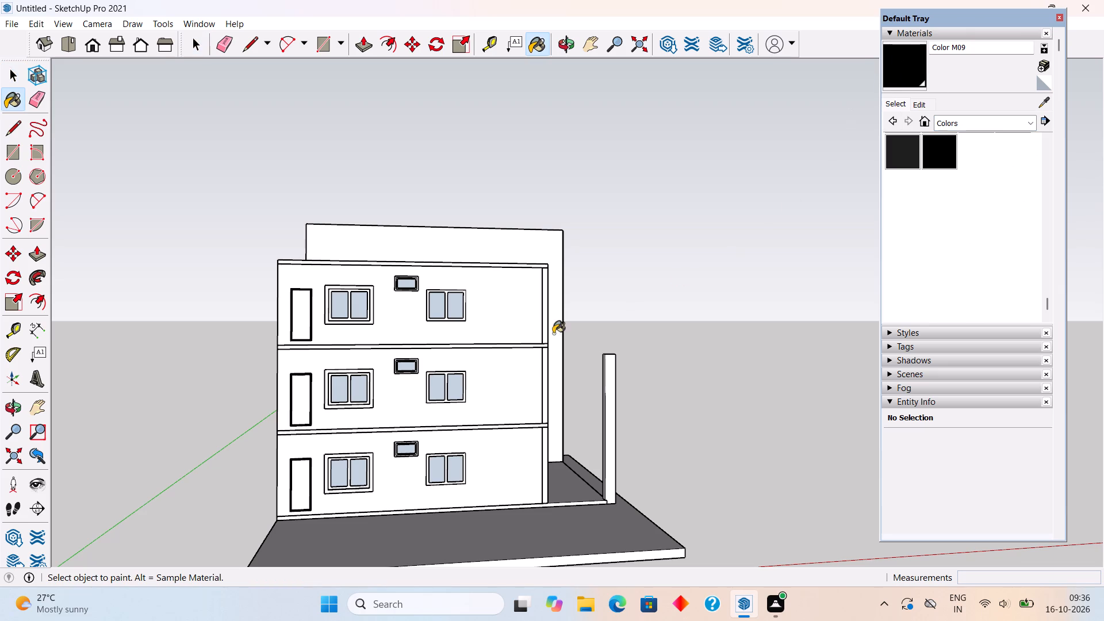
scroll(395, 358, "up", 5)
scroll(356, 287, "up", 12)
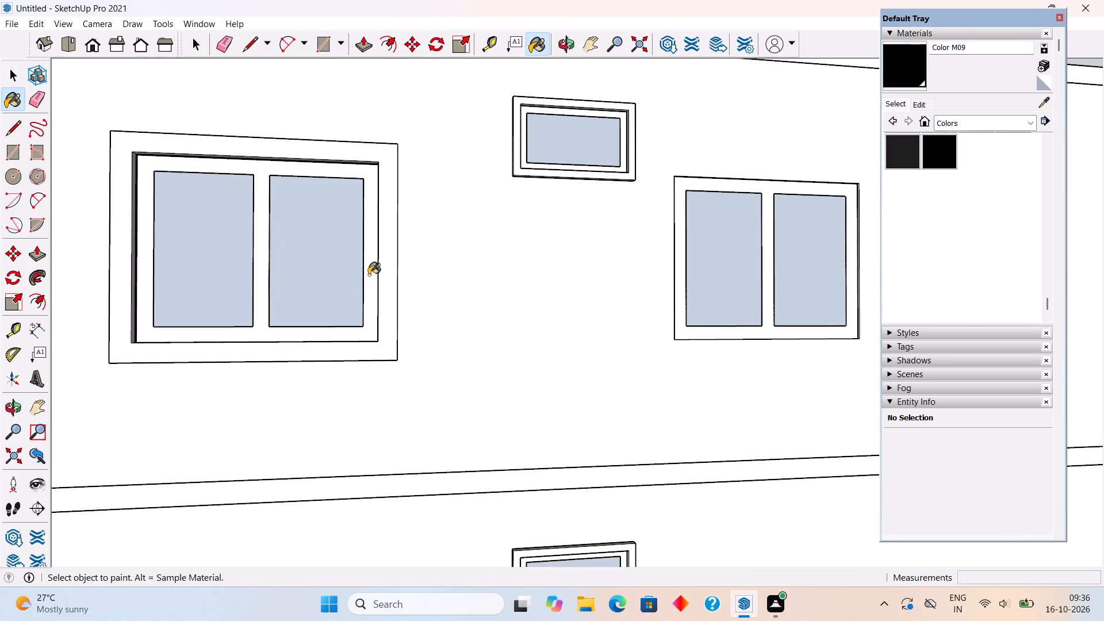
left_click(369, 275)
scroll(373, 274, "down", 6)
scroll(482, 181, "up", 10)
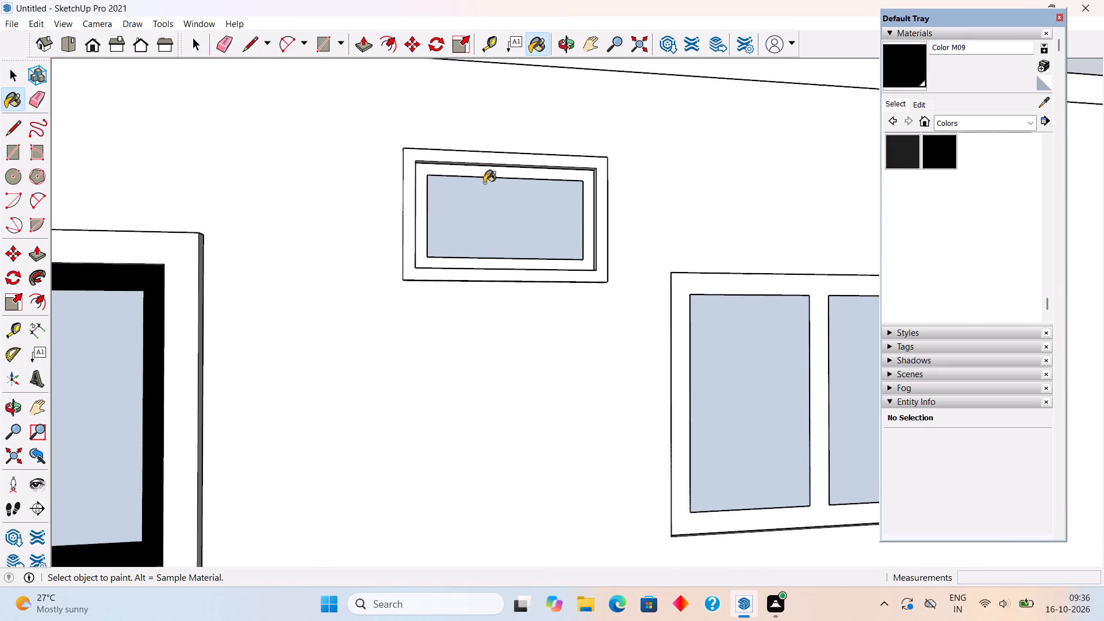
left_click(490, 174)
Paint the remaining top-floor window frame and all three middle-floor window frames black with Color M09.
scroll(490, 174, "down", 11)
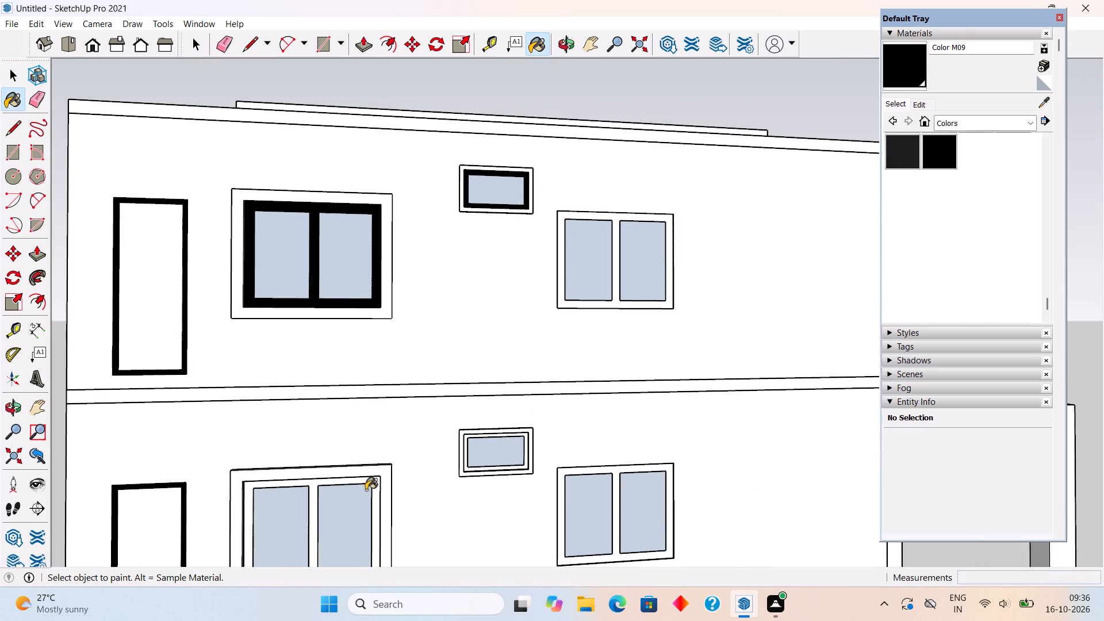
scroll(370, 478, "up", 5)
left_click(379, 481)
scroll(319, 382, "down", 6)
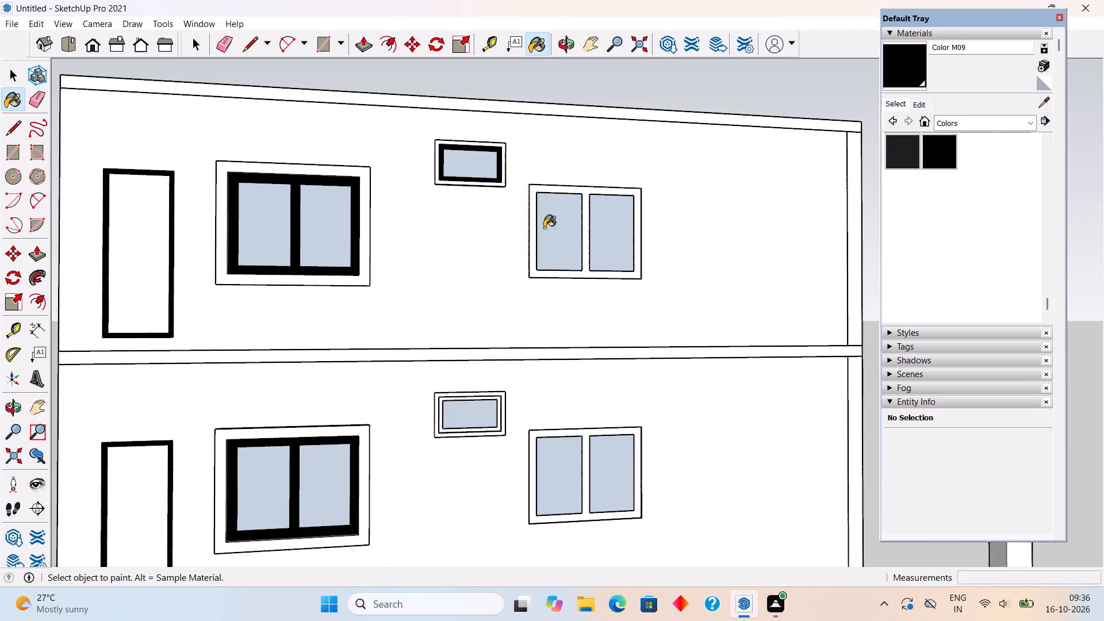
scroll(609, 182, "up", 4)
left_click(604, 197)
scroll(604, 197, "down", 6)
scroll(590, 413, "up", 2)
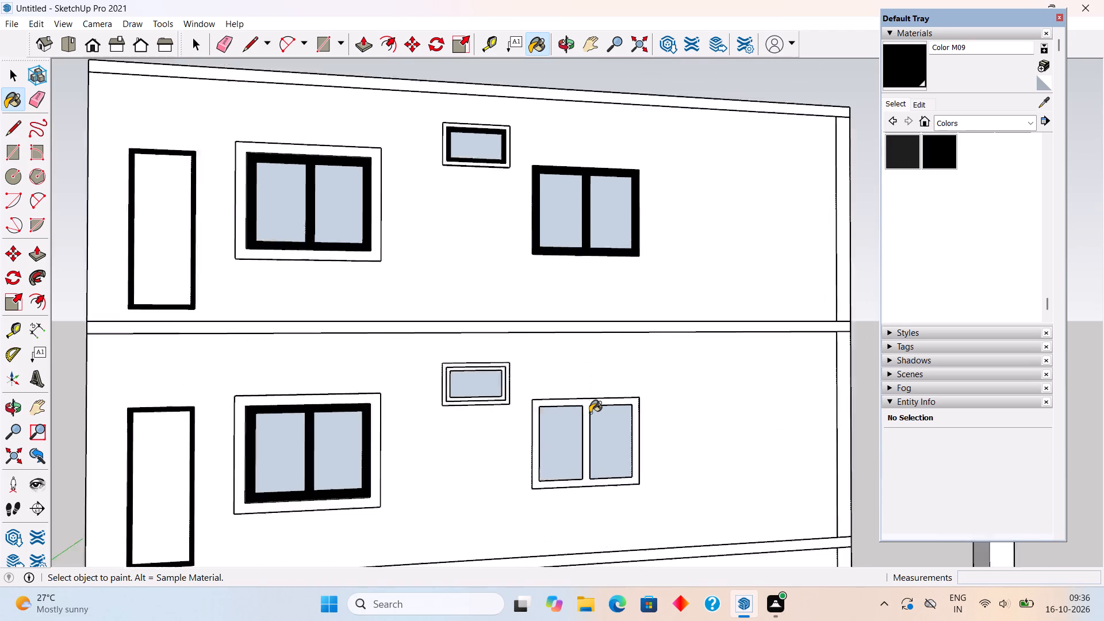
scroll(590, 413, "up", 3)
left_click(582, 404)
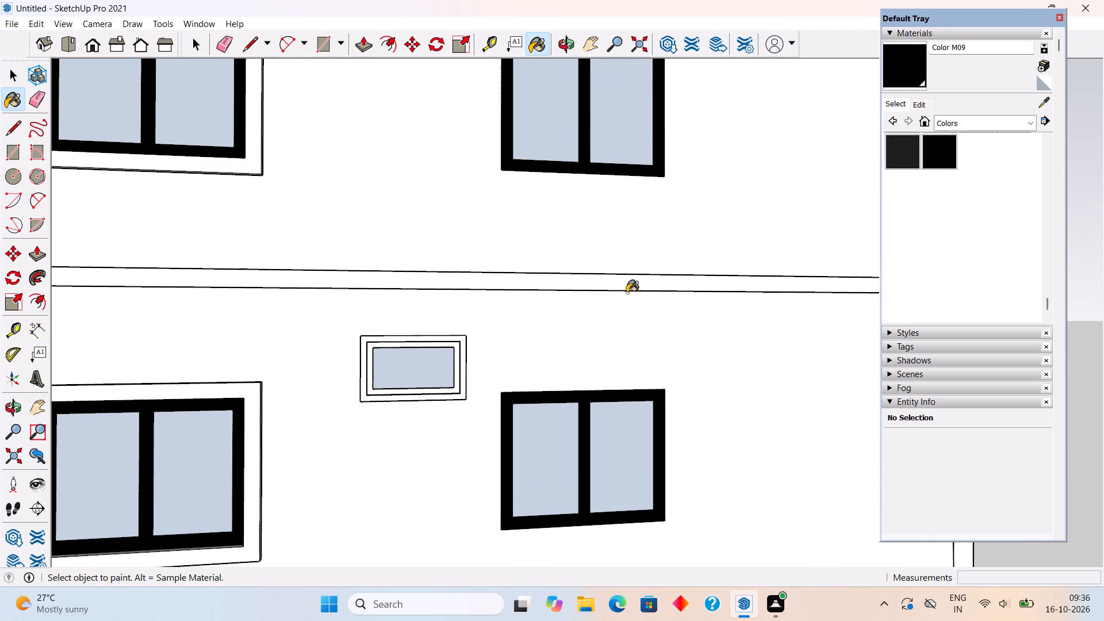
middle_click_drag(627, 293, 624, 271)
scroll(614, 247, "down", 5)
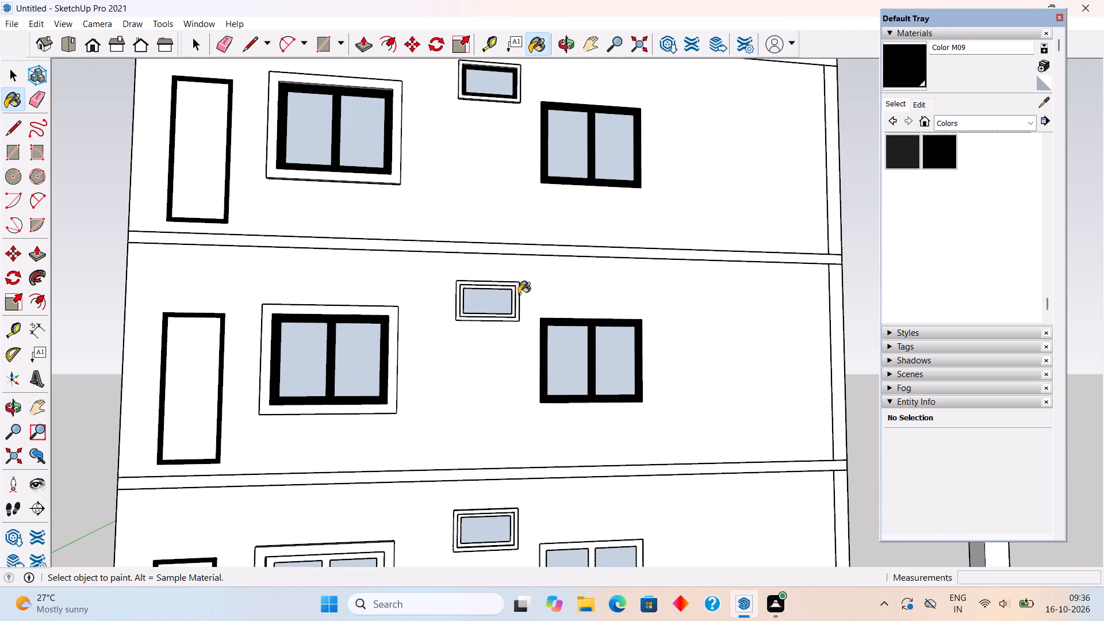
scroll(517, 294, "up", 10)
left_click(513, 294)
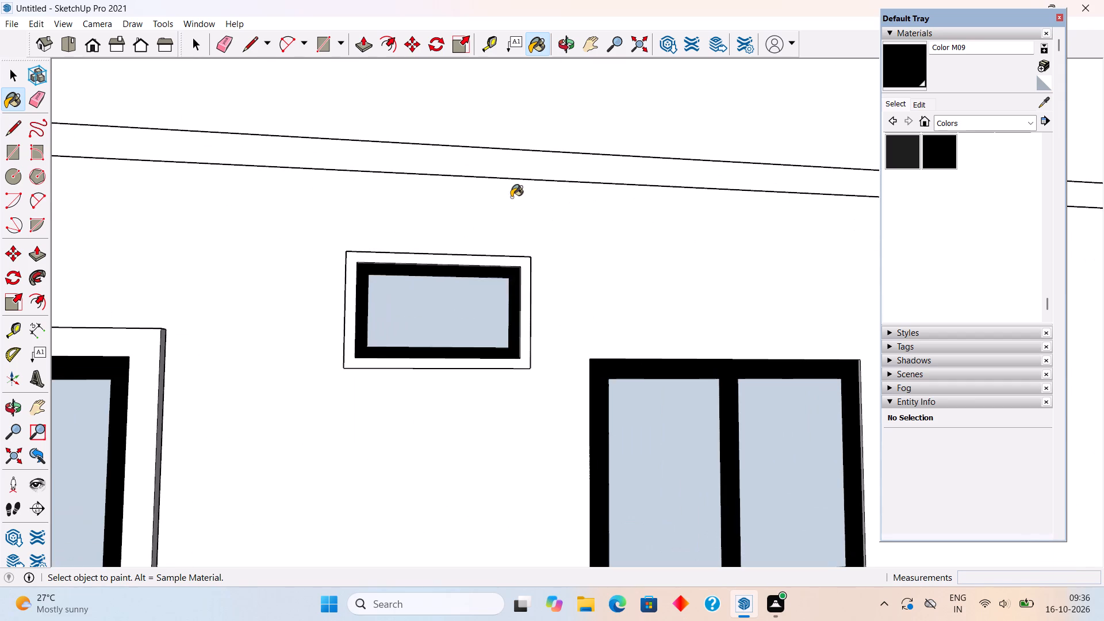
Paint the frames of all three ground-floor windows black with Color M09.
scroll(511, 195, "down", 16)
scroll(422, 420, "up", 8)
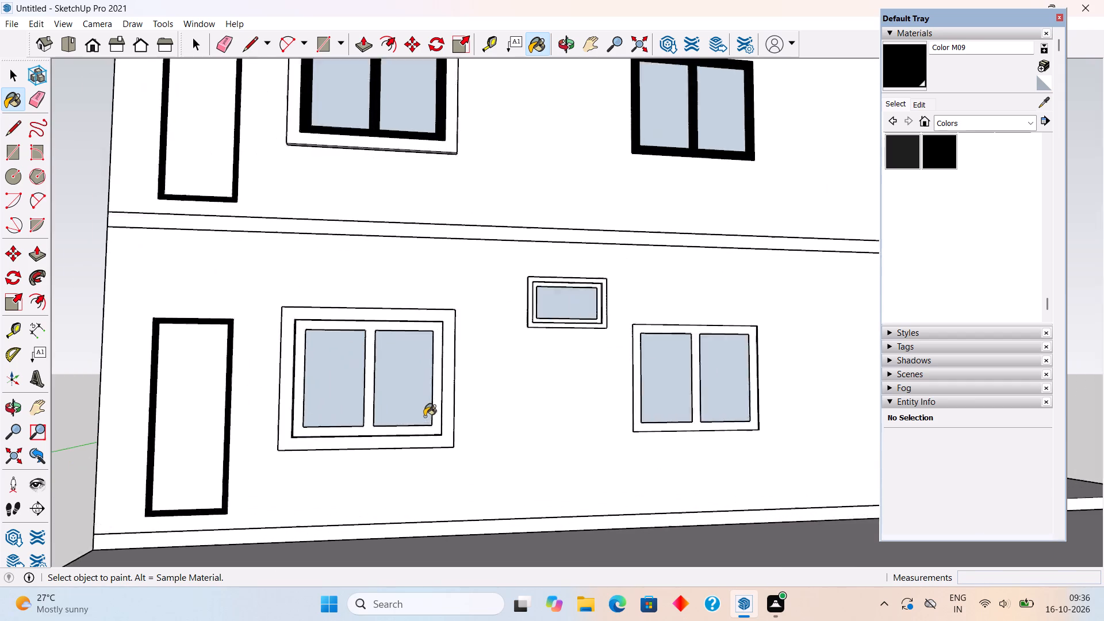
scroll(424, 416, "up", 4)
left_click(435, 435)
scroll(623, 235, "up", 5)
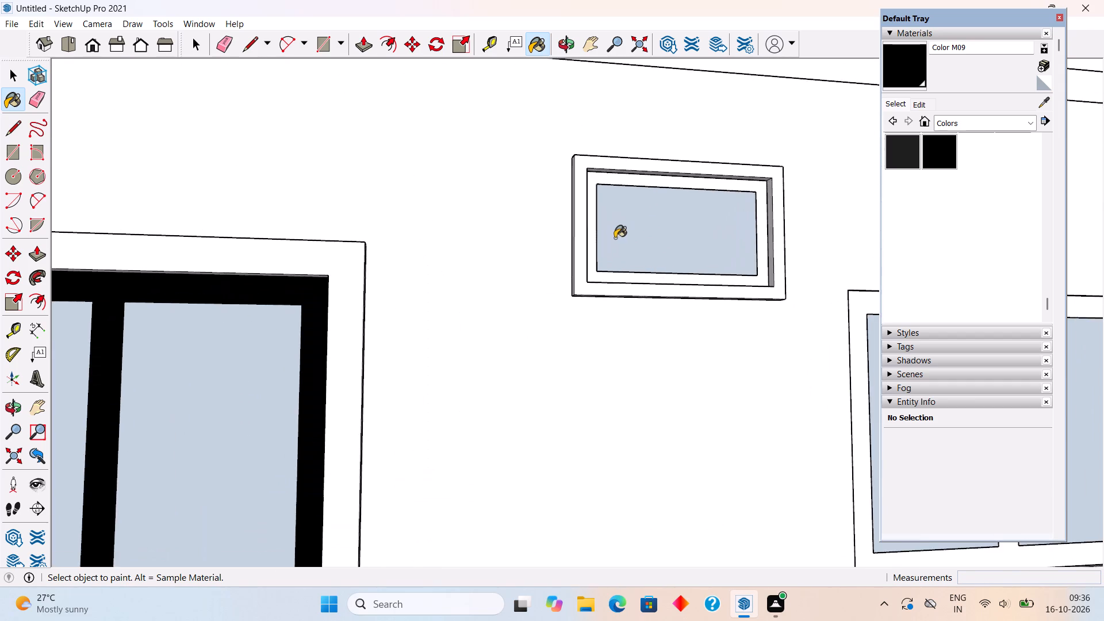
scroll(600, 248, "up", 5)
left_click(587, 263)
scroll(583, 262, "down", 7)
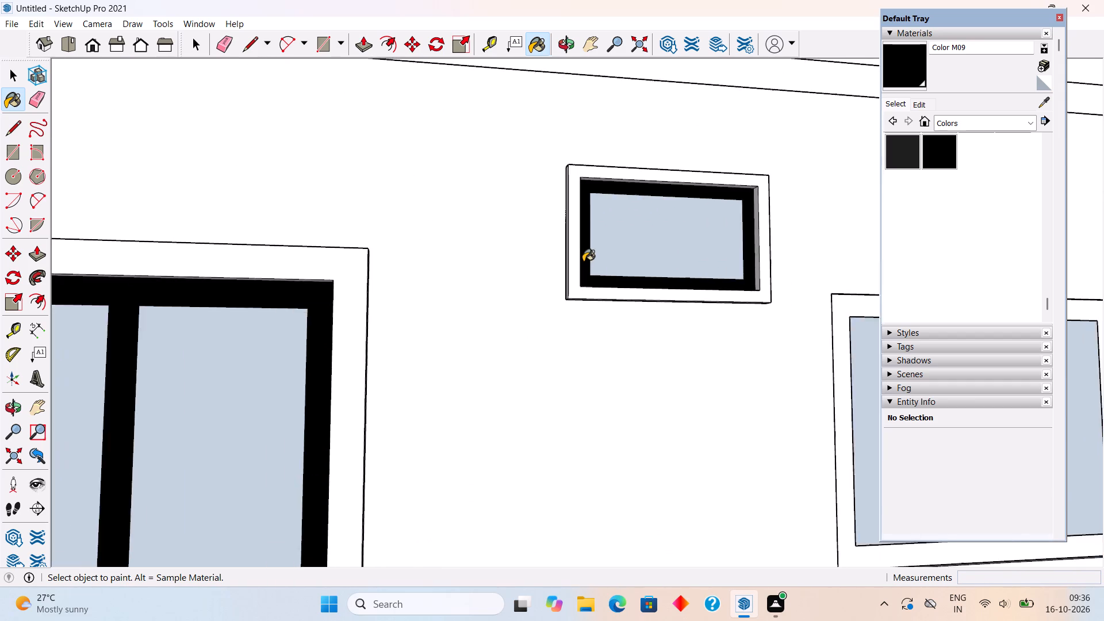
scroll(583, 262, "down", 8)
scroll(708, 289, "up", 5)
left_click(718, 281)
scroll(718, 281, "down", 6)
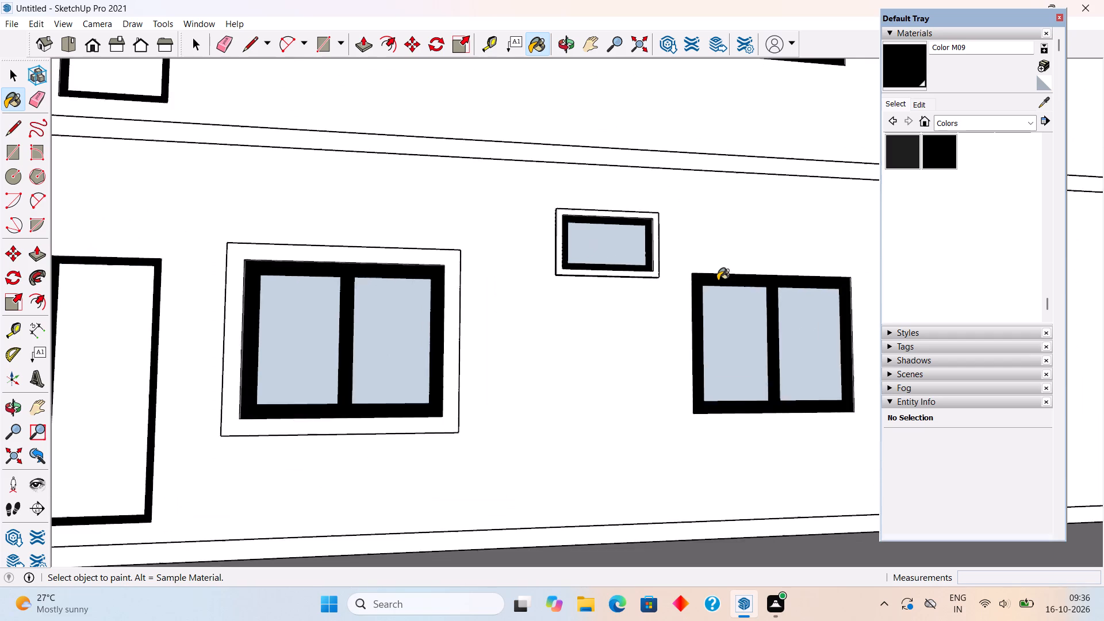
Paint the door panels on all three floors with the brown Wood Veneer 01 material from the Wood collection.
scroll(718, 281, "down", 9)
middle_click_drag(734, 227, 572, 376)
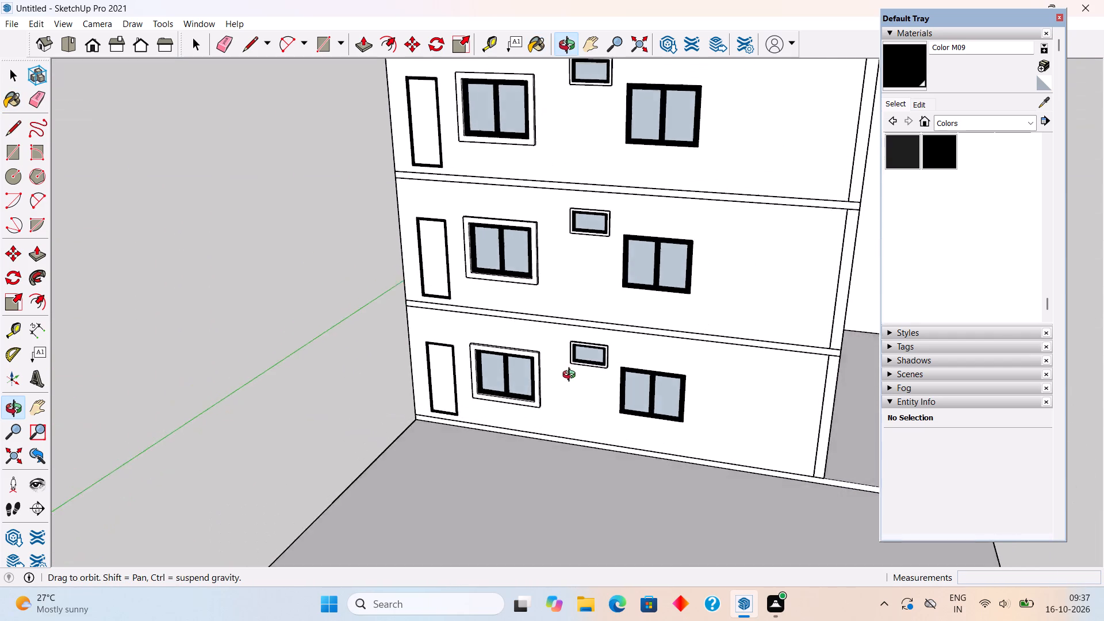
middle_click_drag(572, 376, 660, 411)
key("space")
scroll(677, 382, "down", 4)
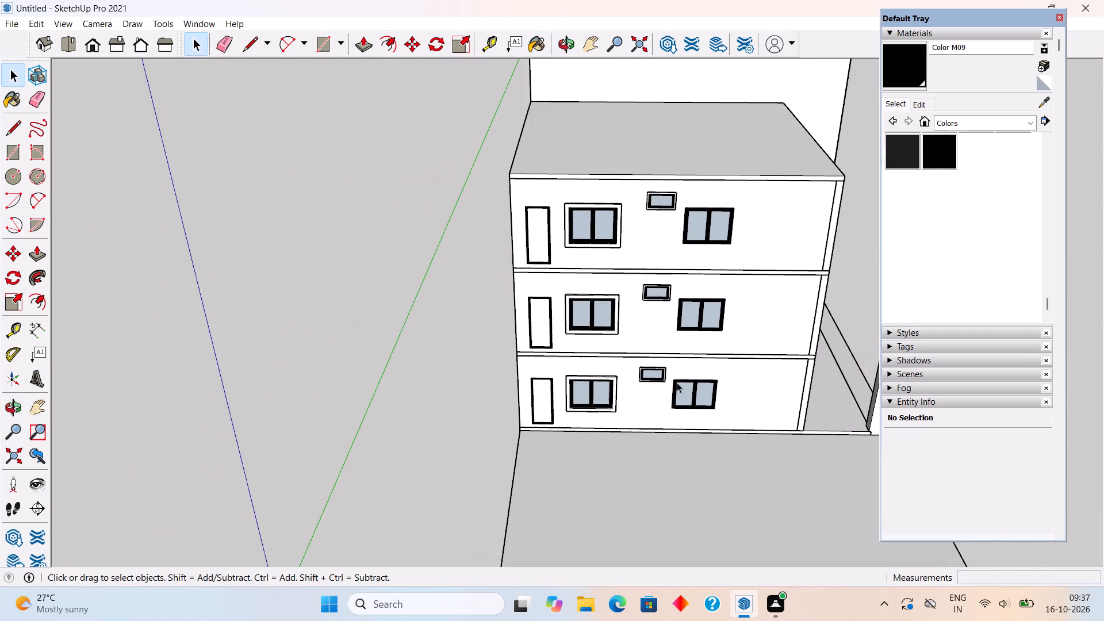
left_click(969, 119)
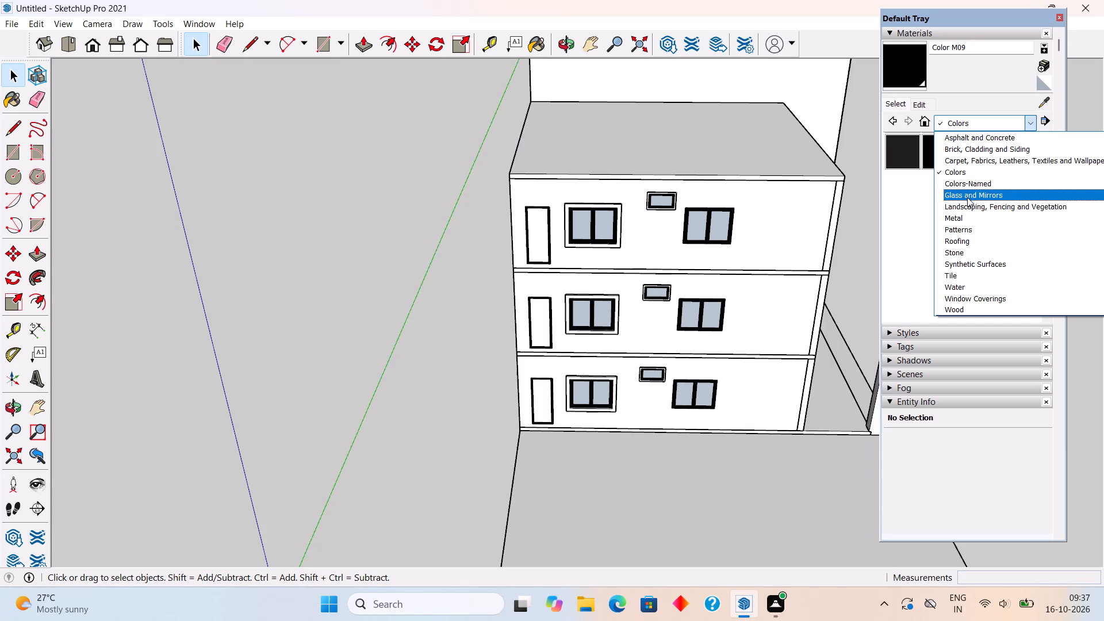
left_click(954, 308)
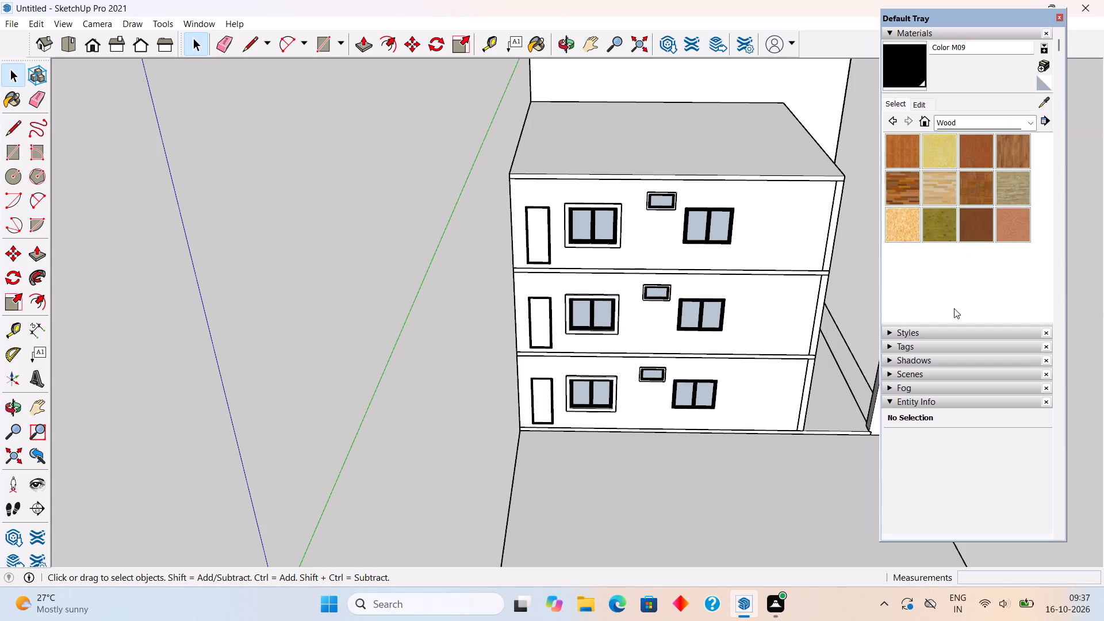
left_click(975, 225)
scroll(534, 309, "up", 5)
left_click(534, 309)
left_click(541, 212)
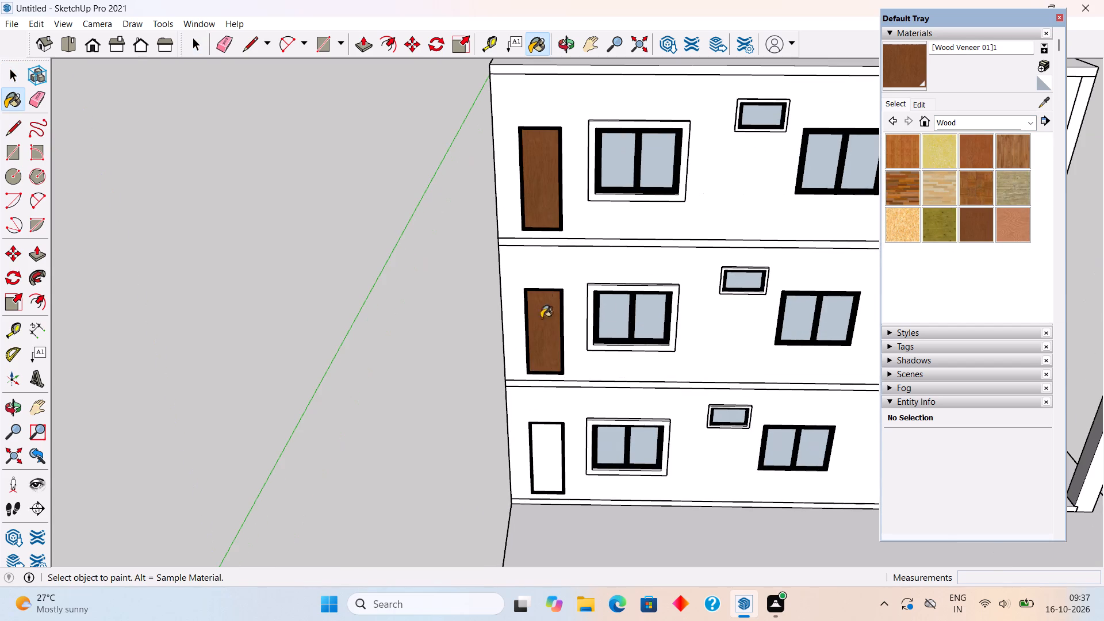
left_click(538, 462)
scroll(483, 339, "down", 5)
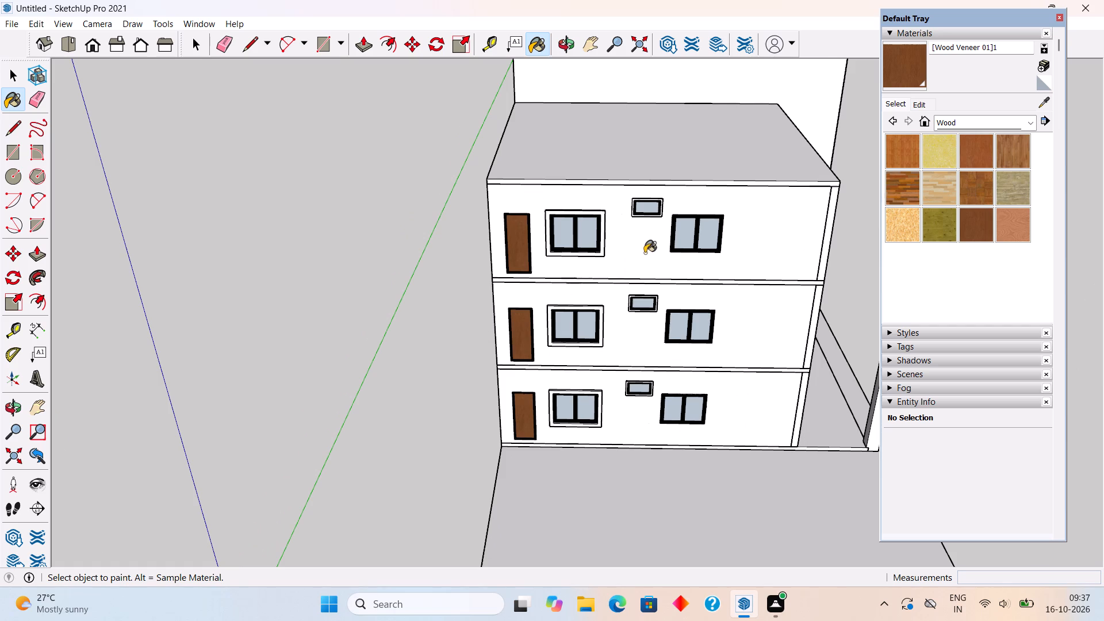
Examine the front facade's painted doors and window frames on all three floors from several angles.
scroll(811, 220, "up", 1)
middle_click_drag(740, 284, 759, 155)
scroll(726, 122, "up", 4)
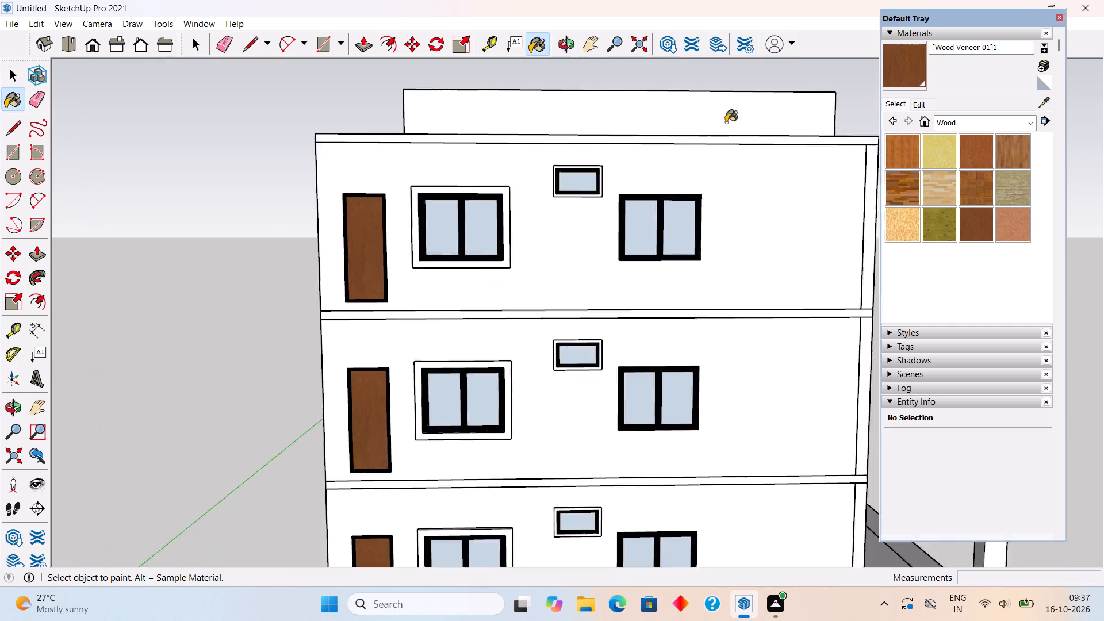
scroll(726, 122, "up", 1)
scroll(726, 122, "down", 4)
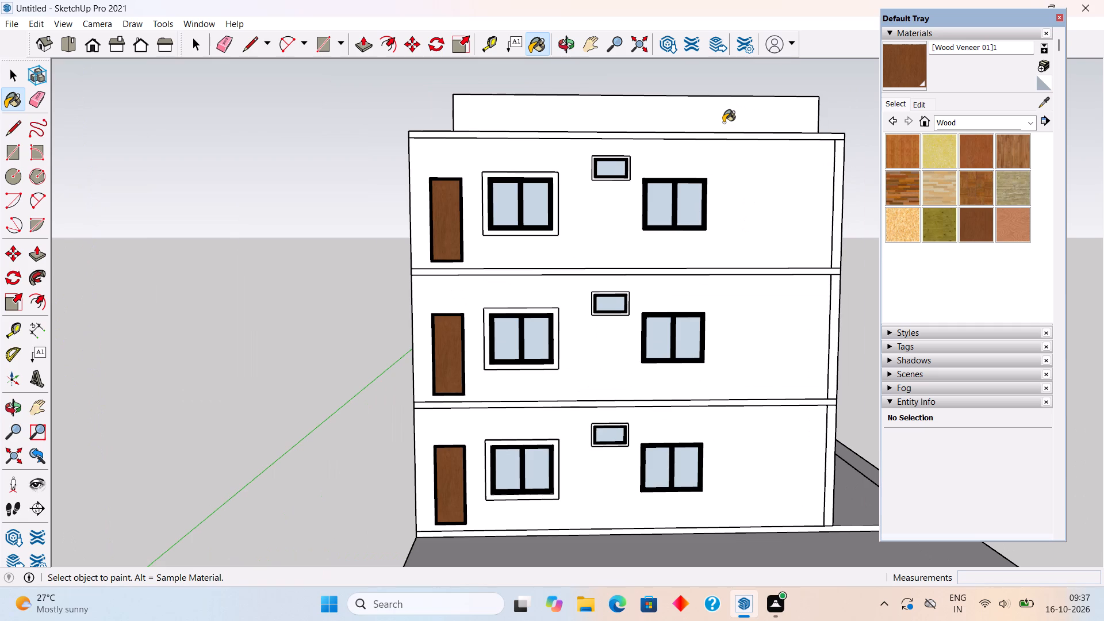
key("space")
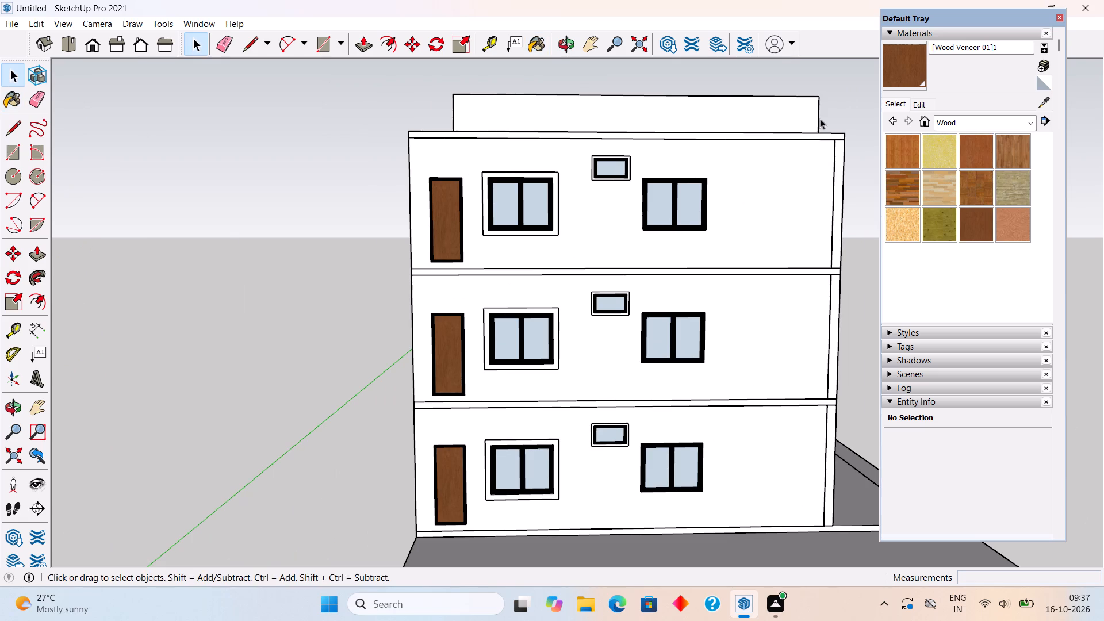
middle_click_drag(753, 141, 634, 146)
middle_click_drag(594, 332, 700, 243)
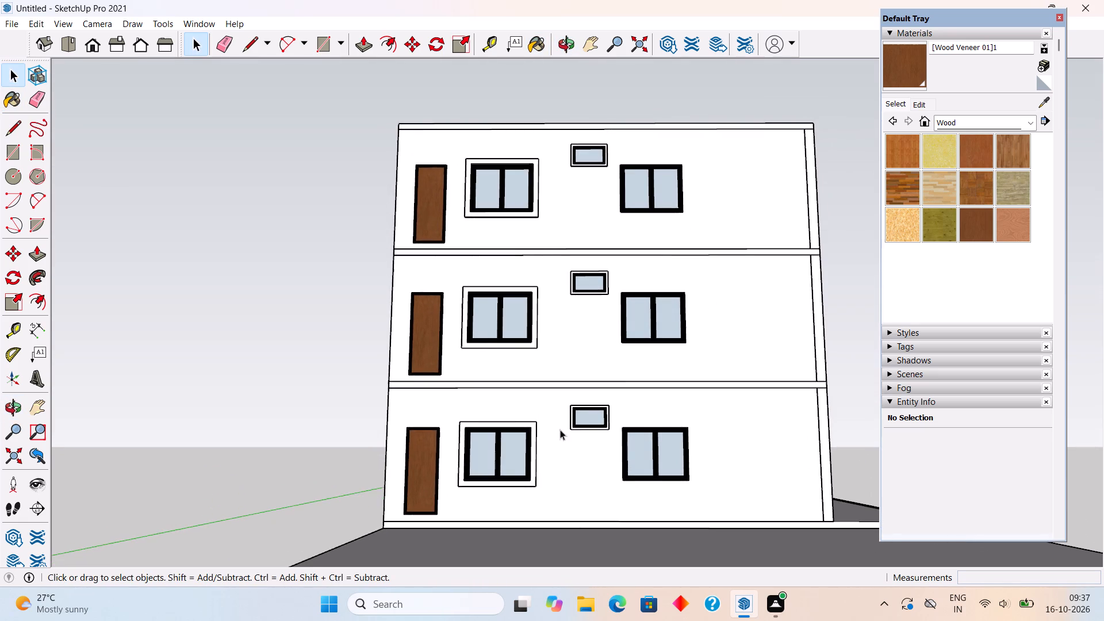
scroll(547, 444, "up", 2)
middle_click_drag(598, 446, 666, 475)
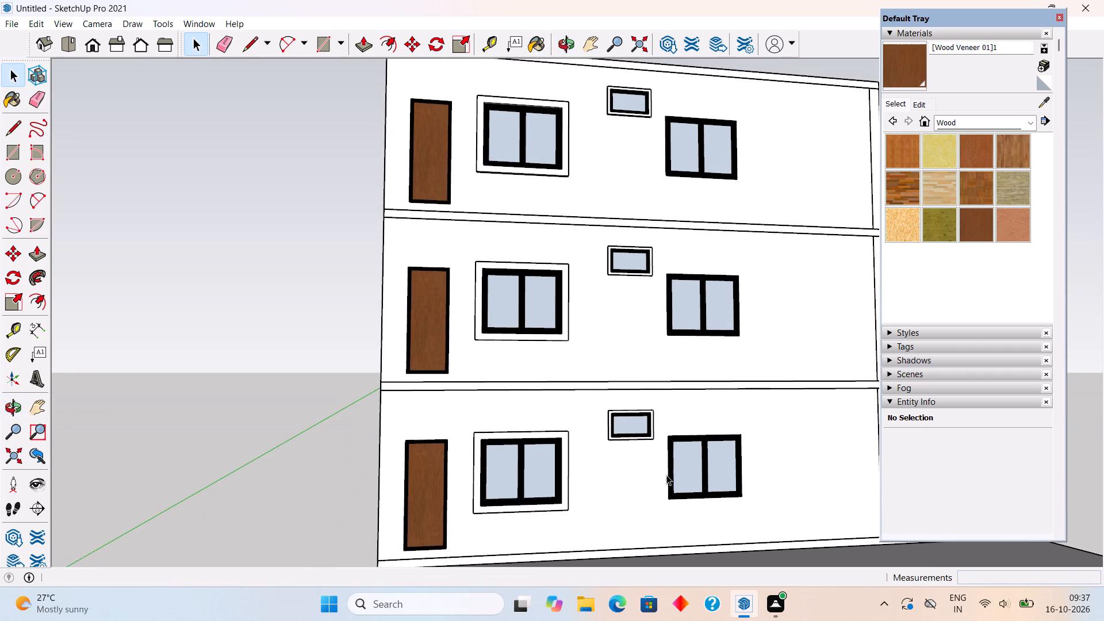
middle_click_drag(637, 468, 625, 478)
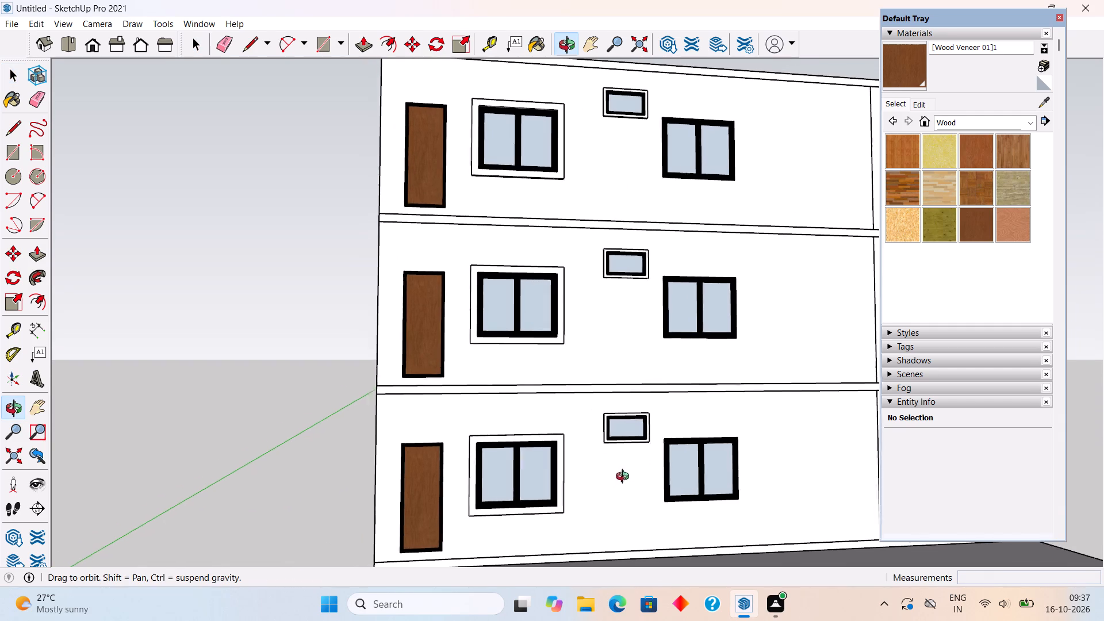
middle_click_drag(625, 478, 565, 478)
scroll(565, 478, "up", 1)
middle_click_drag(545, 387, 545, 412)
scroll(545, 423, "up", 2)
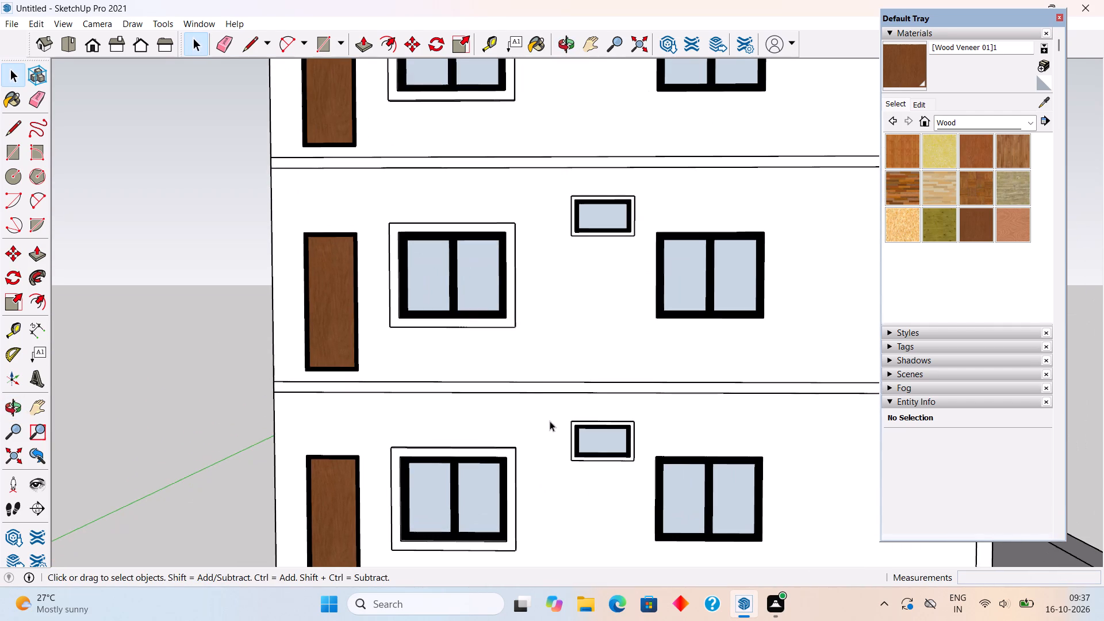
middle_click_drag(469, 324, 486, 454)
scroll(486, 454, "down", 4)
middle_click_drag(511, 461, 569, 361)
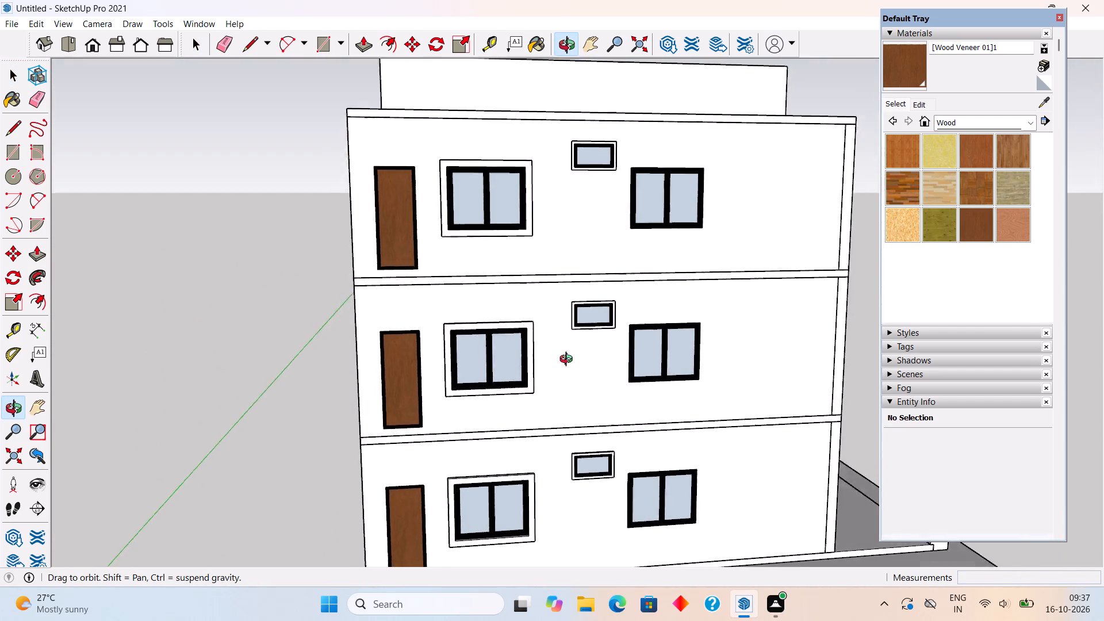
middle_click_drag(569, 361, 589, 312)
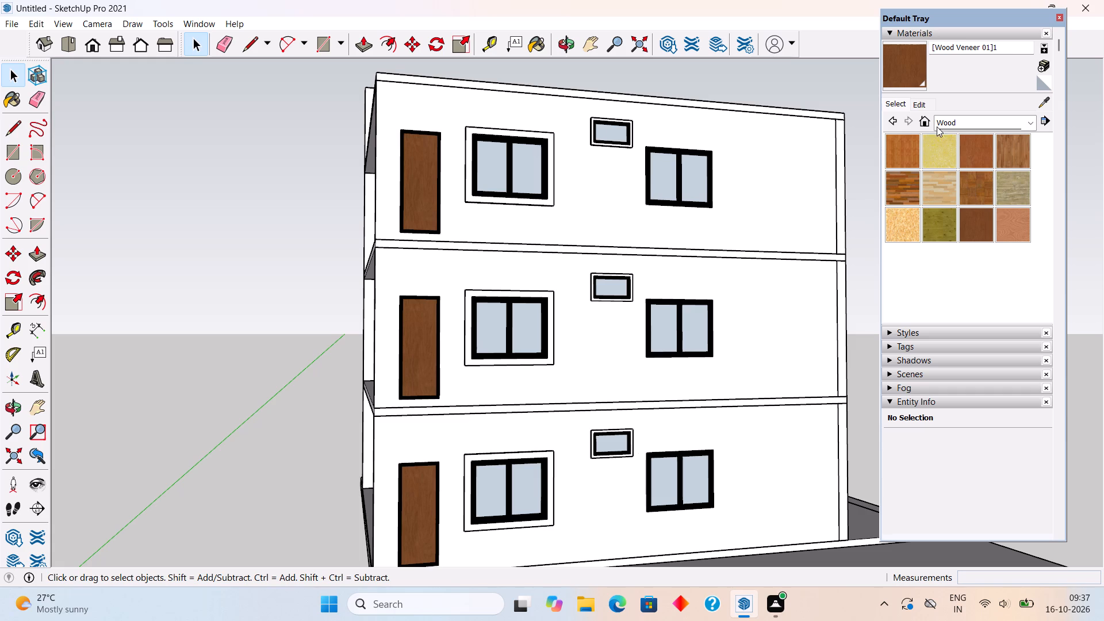
Paint the panes of all three top-floor windows with Translucent Glass Gray from the Glass and Mirrors collection.
left_click(949, 117)
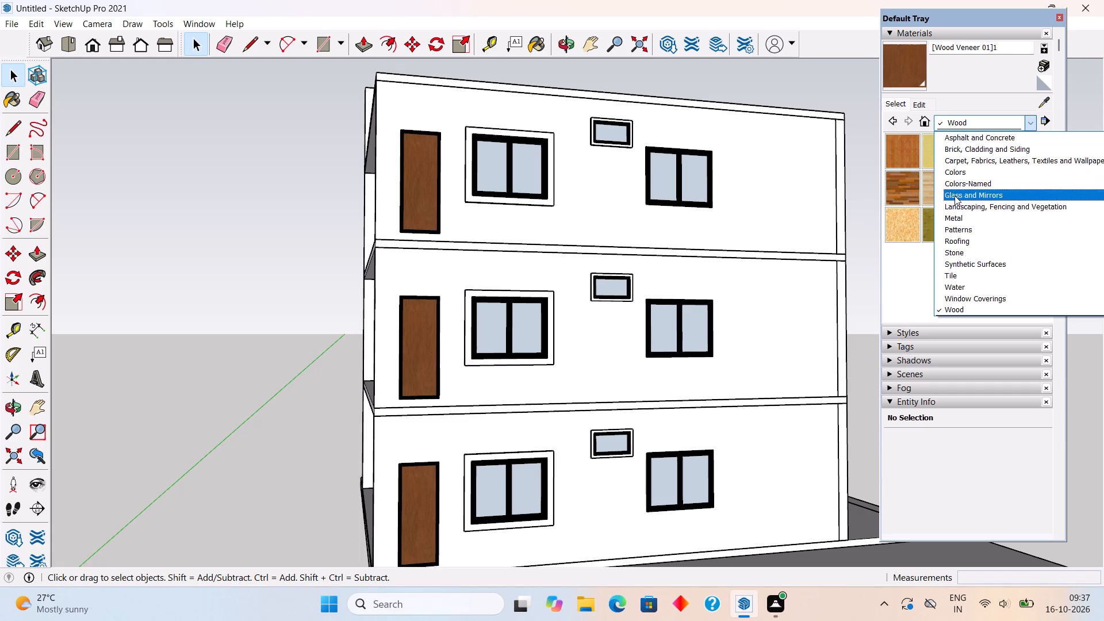
left_click(955, 195)
left_click(1017, 188)
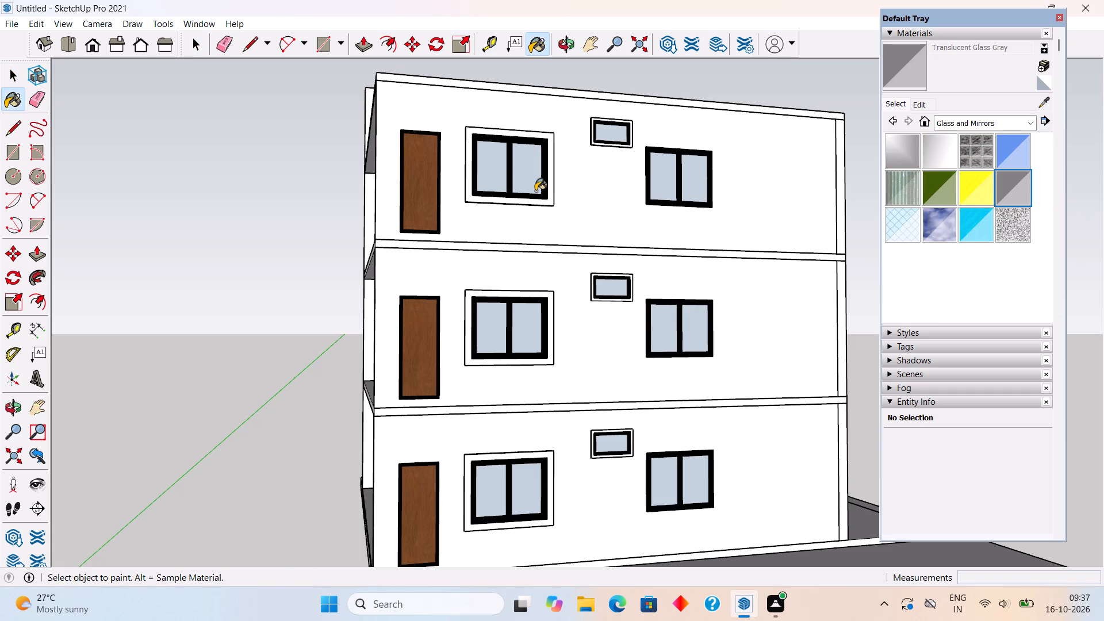
left_click(495, 163)
left_click(531, 169)
left_click(607, 131)
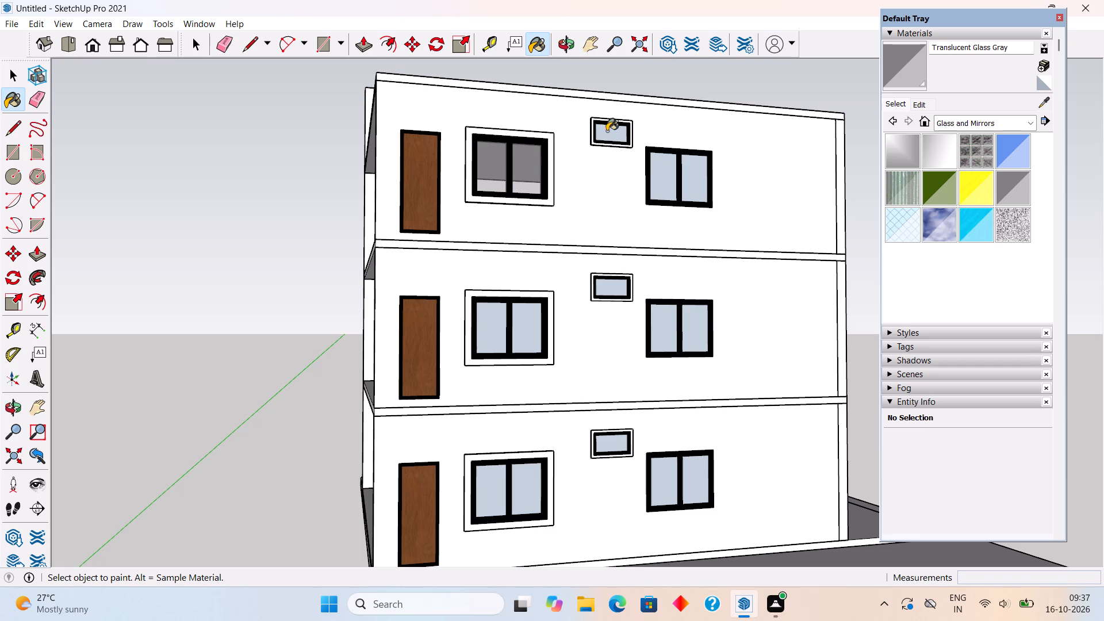
left_click(666, 189)
left_click(696, 182)
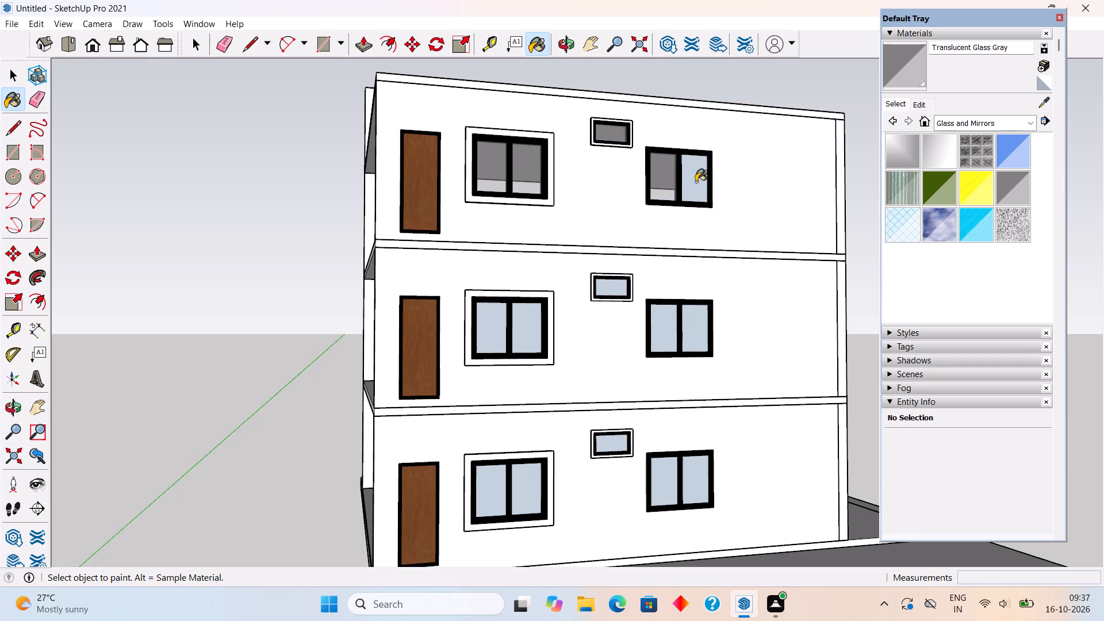
Paint the panes of all the middle-floor and ground-floor windows with Translucent Glass Gray.
left_click(619, 286)
left_click(525, 336)
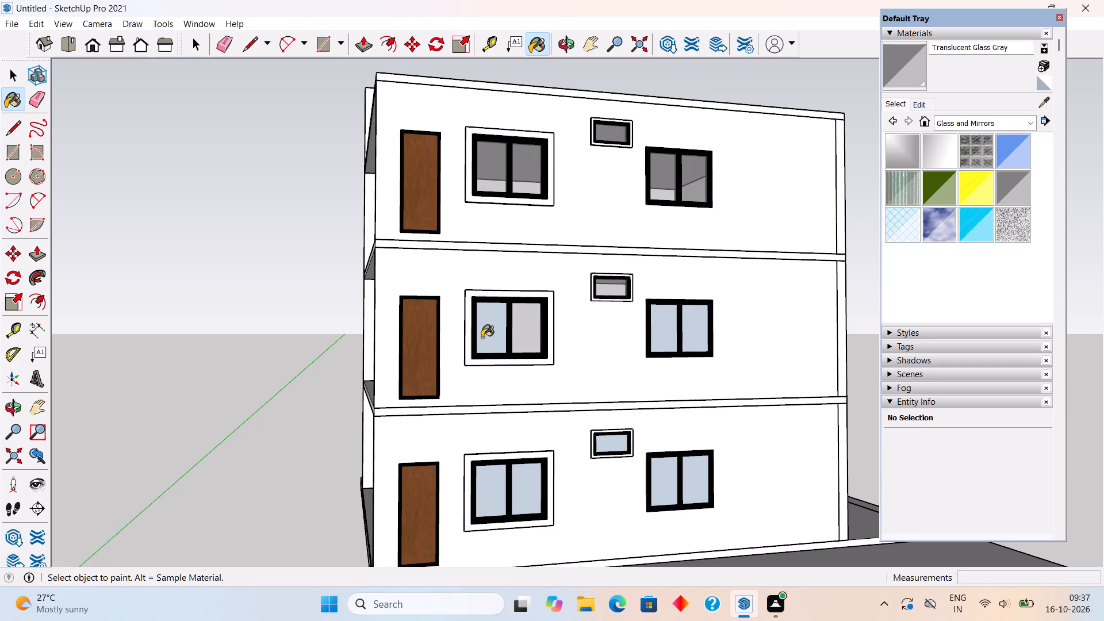
left_click(482, 338)
left_click(488, 482)
left_click(514, 477)
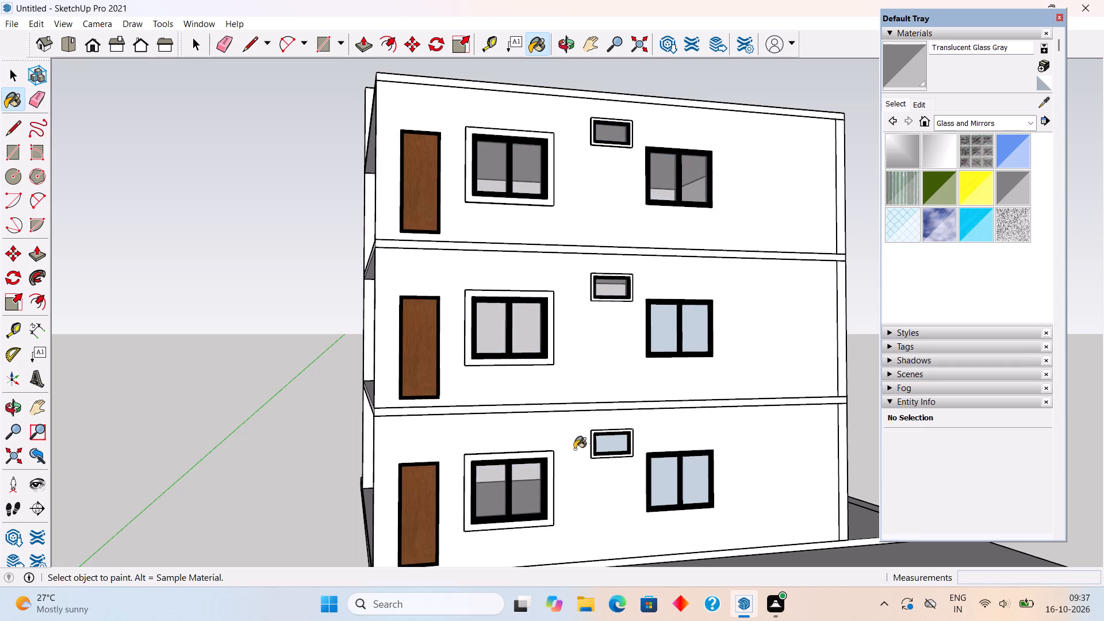
left_click(608, 442)
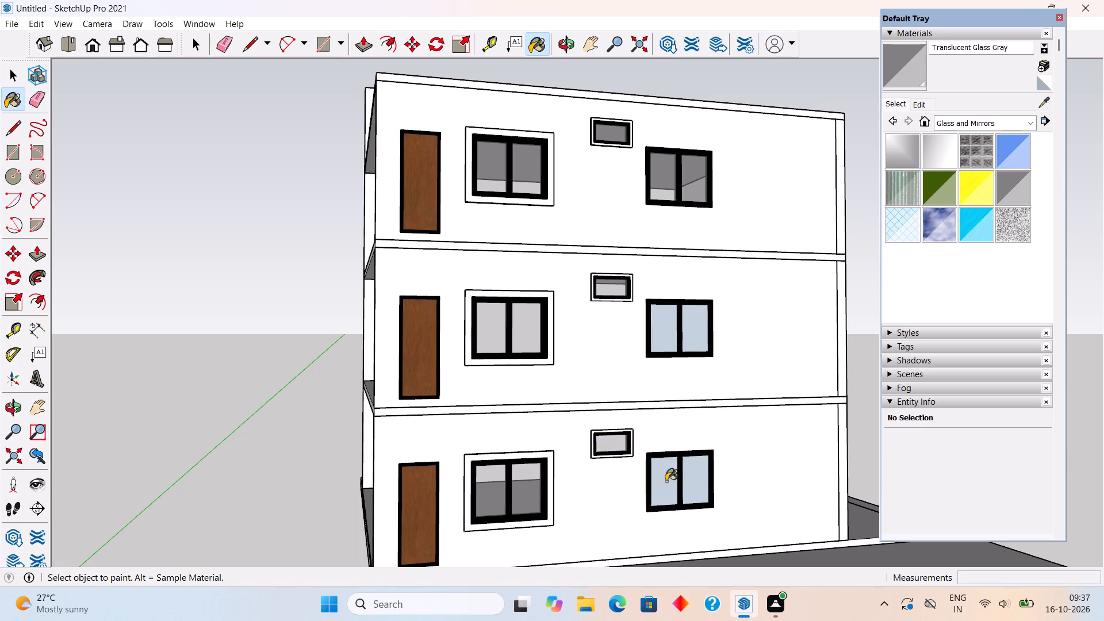
left_click(666, 481)
left_click(701, 486)
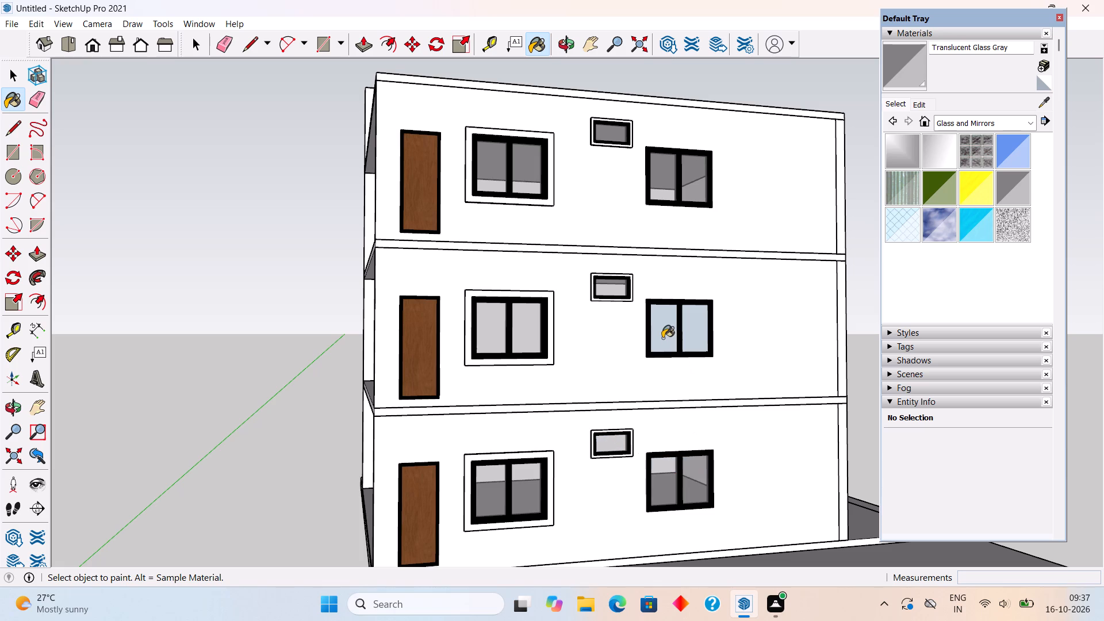
left_click(662, 338)
left_click(687, 336)
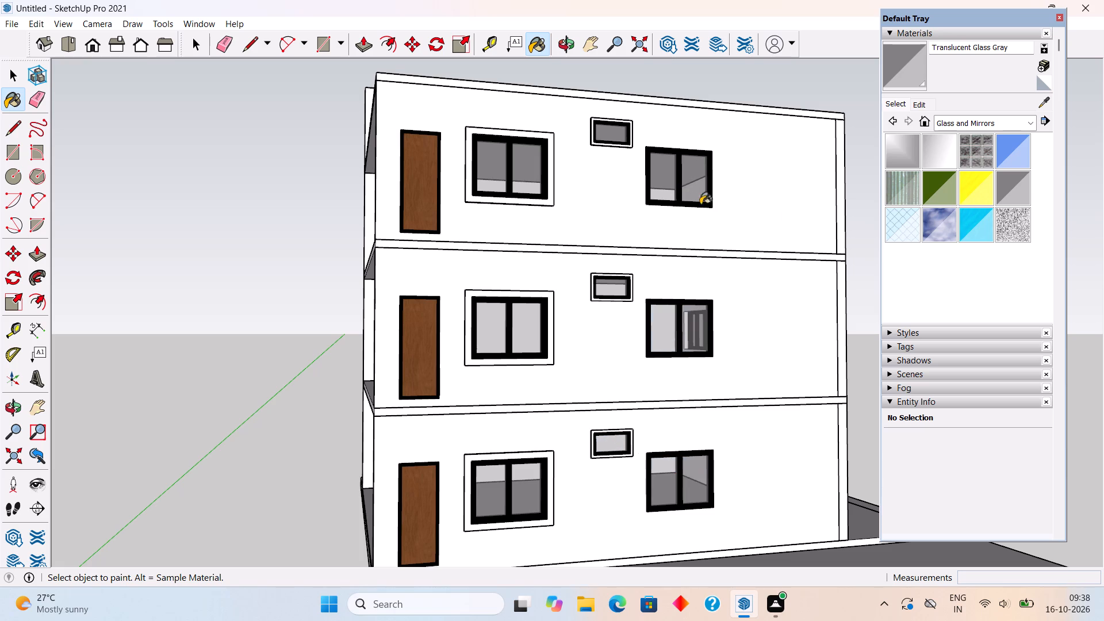
Draw a 5' by 4' rectangle over the outer edge of the ground-floor window farthest from the door.
middle_click_drag(732, 310, 628, 316)
scroll(628, 316, "down", 1)
key("space")
scroll(635, 309, "down", 6)
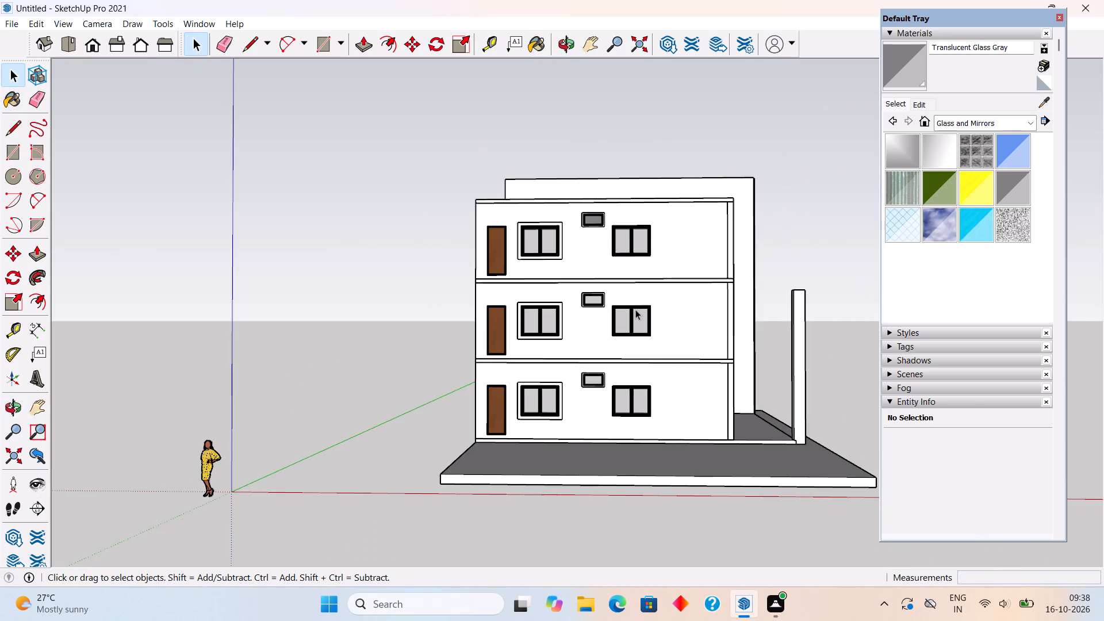
scroll(669, 401, "up", 4)
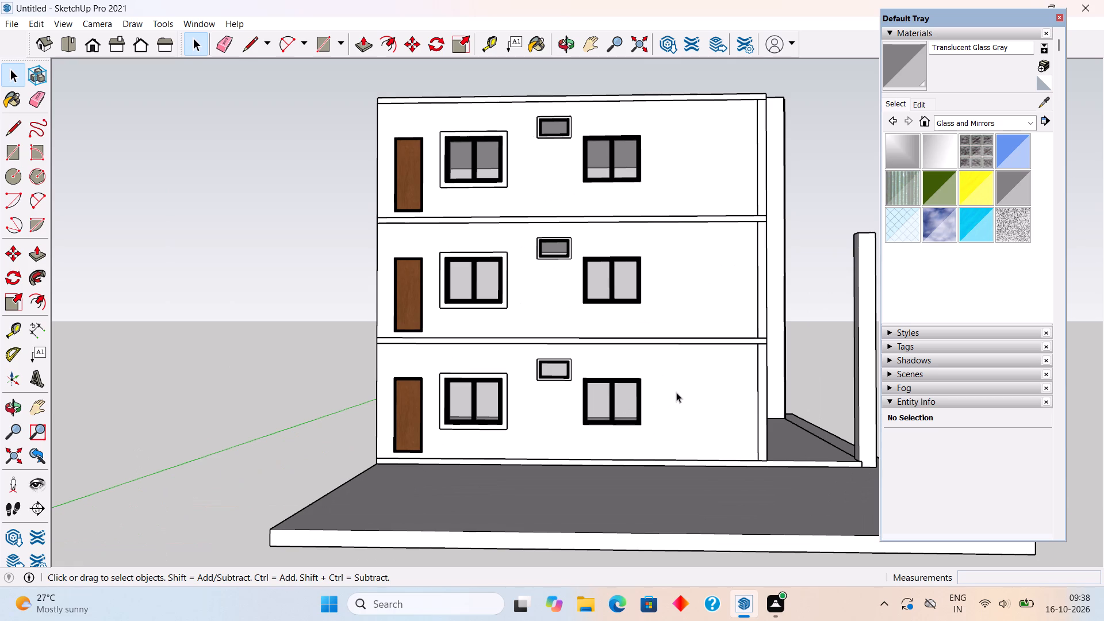
scroll(676, 392, "up", 5)
scroll(569, 427, "up", 5)
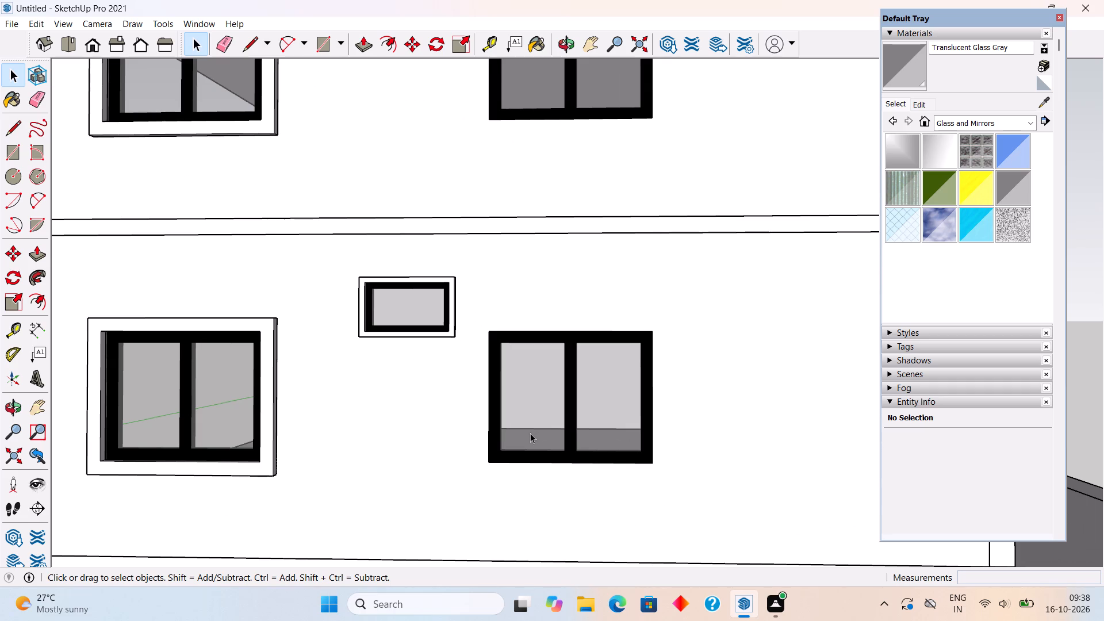
middle_click_drag(531, 459, 553, 503)
key("r")
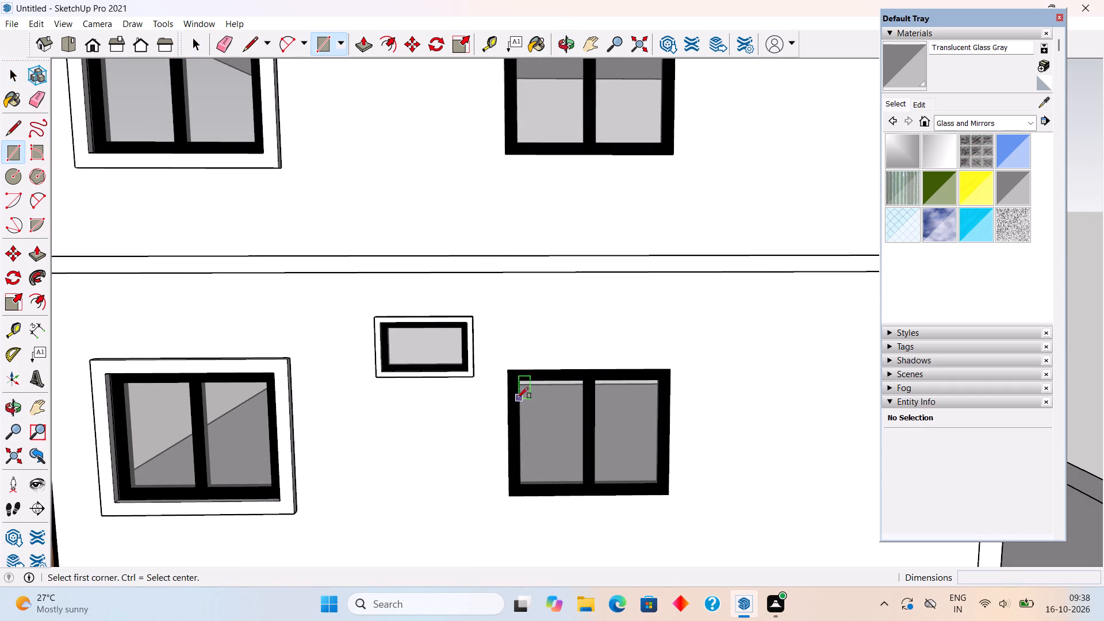
left_click(508, 369)
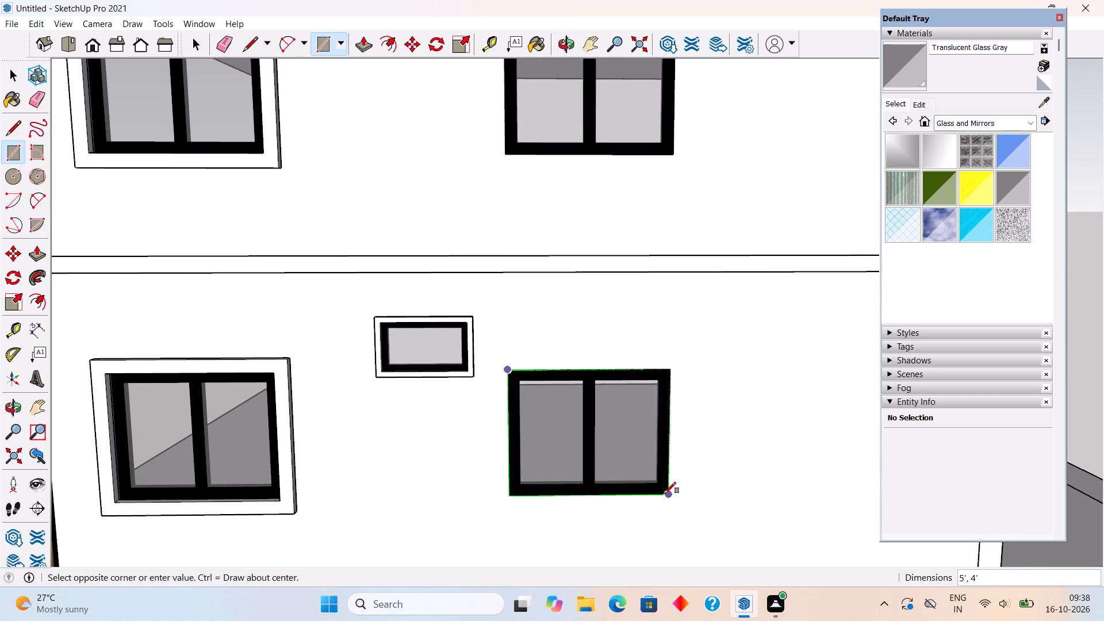
left_click(671, 494)
Offset the rectangle outward by 5" and delete the inner face covering the window, leaving a surround strip.
key("f")
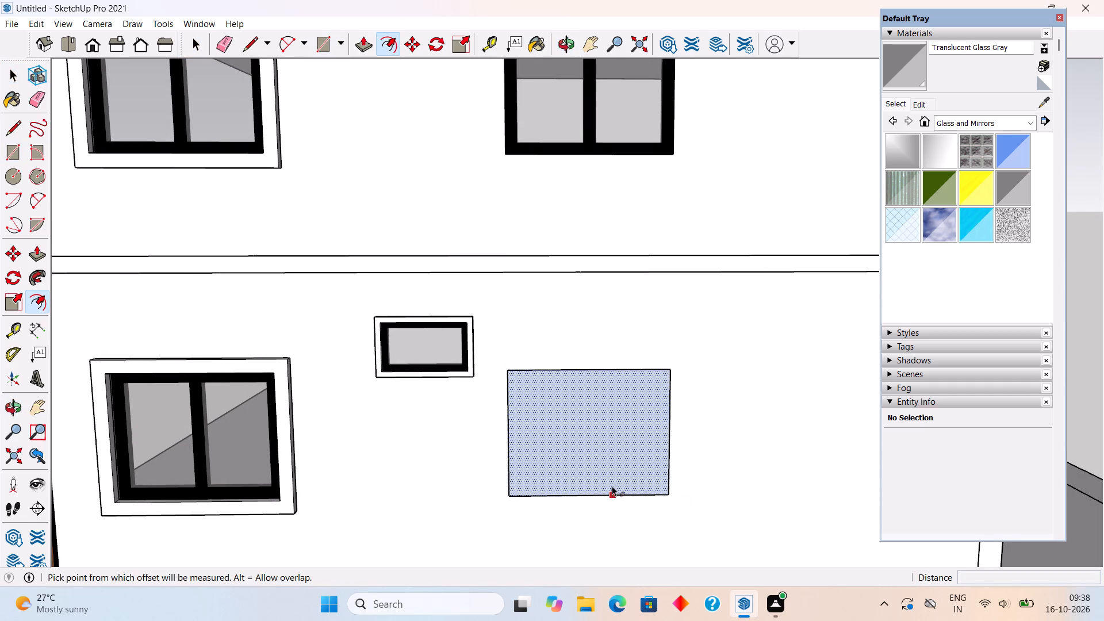
left_click(611, 486)
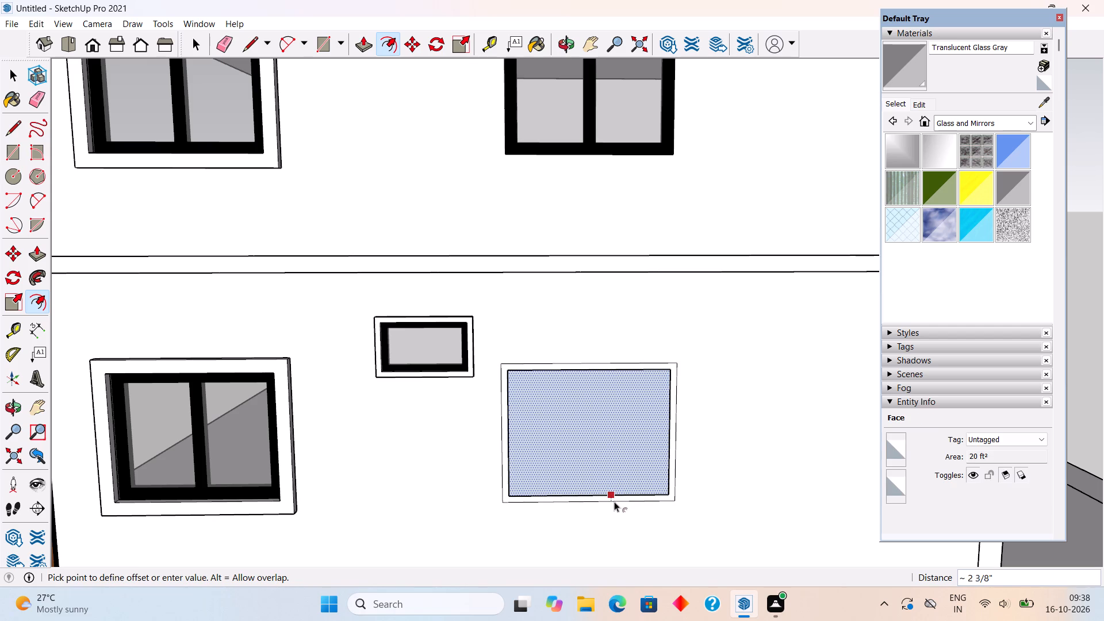
type("5\"")
key("Return")
key("space")
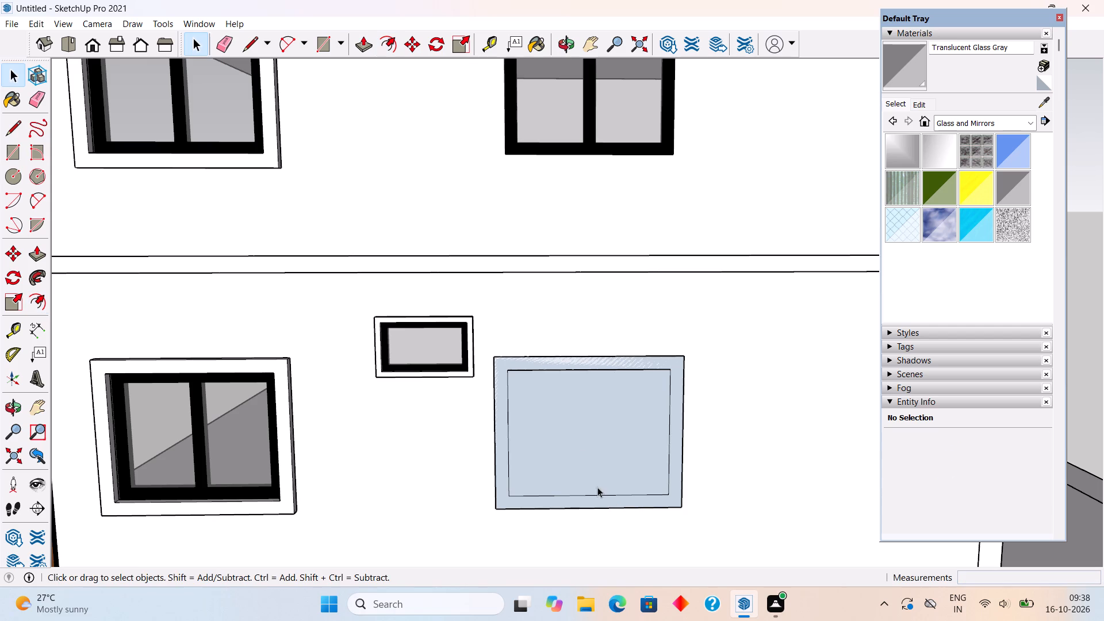
left_click(578, 438)
key("Delete")
Extrude the surround strip of the ground-floor window farthest from the door by 3" and make the whole surround a group.
scroll(471, 480, "up", 4)
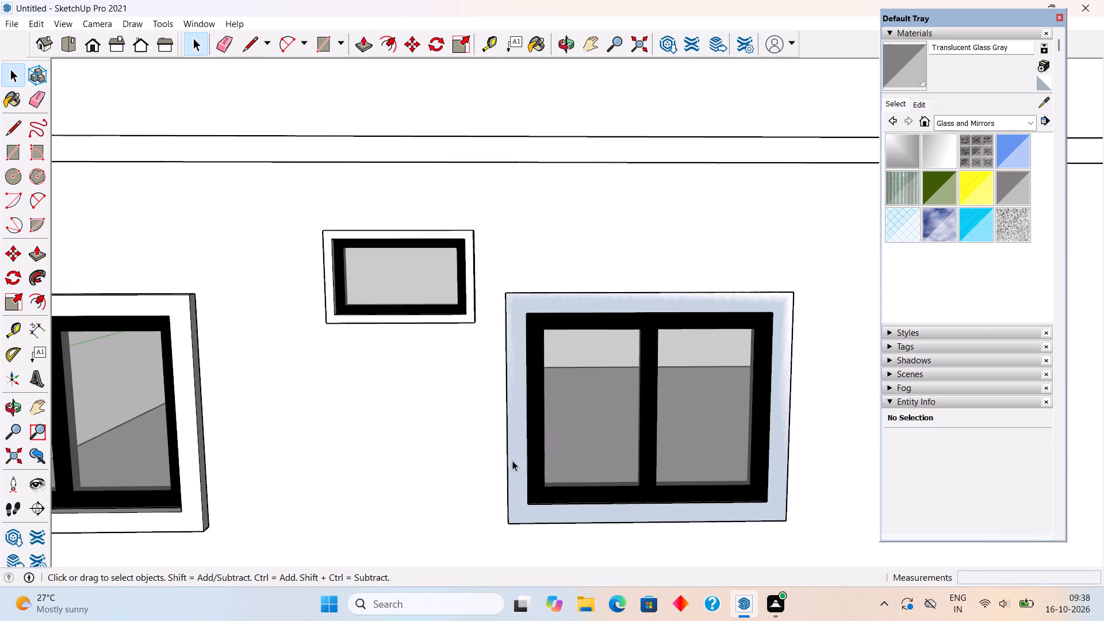
left_click(520, 458)
key("p")
left_click(520, 458)
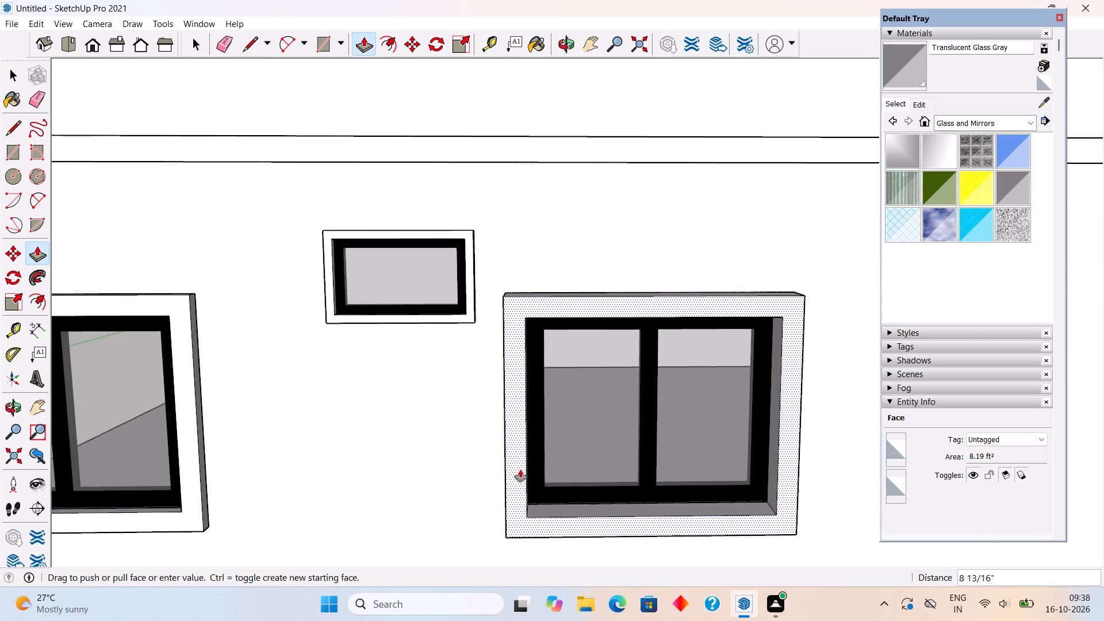
type("3\"")
key("Return")
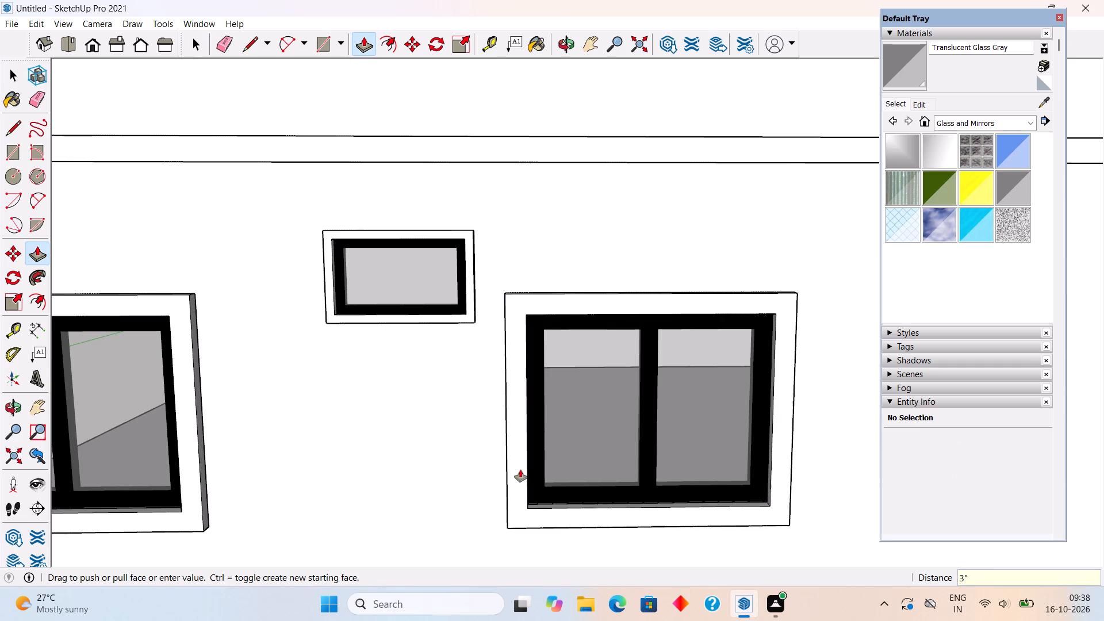
key("space")
triple_click(520, 470)
right_click(520, 470)
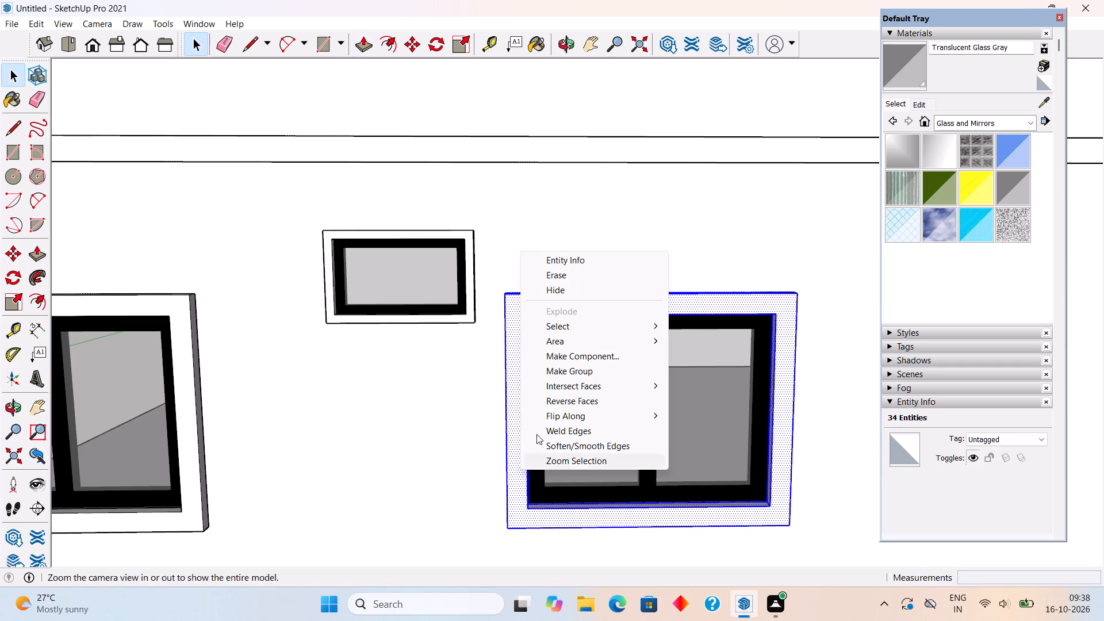
left_click(555, 367)
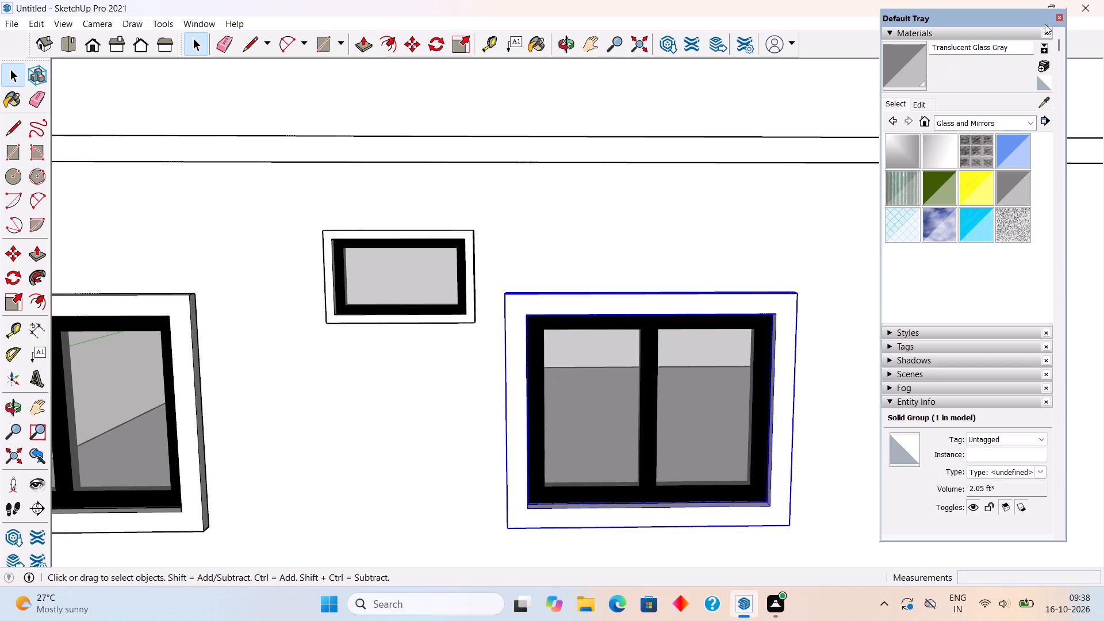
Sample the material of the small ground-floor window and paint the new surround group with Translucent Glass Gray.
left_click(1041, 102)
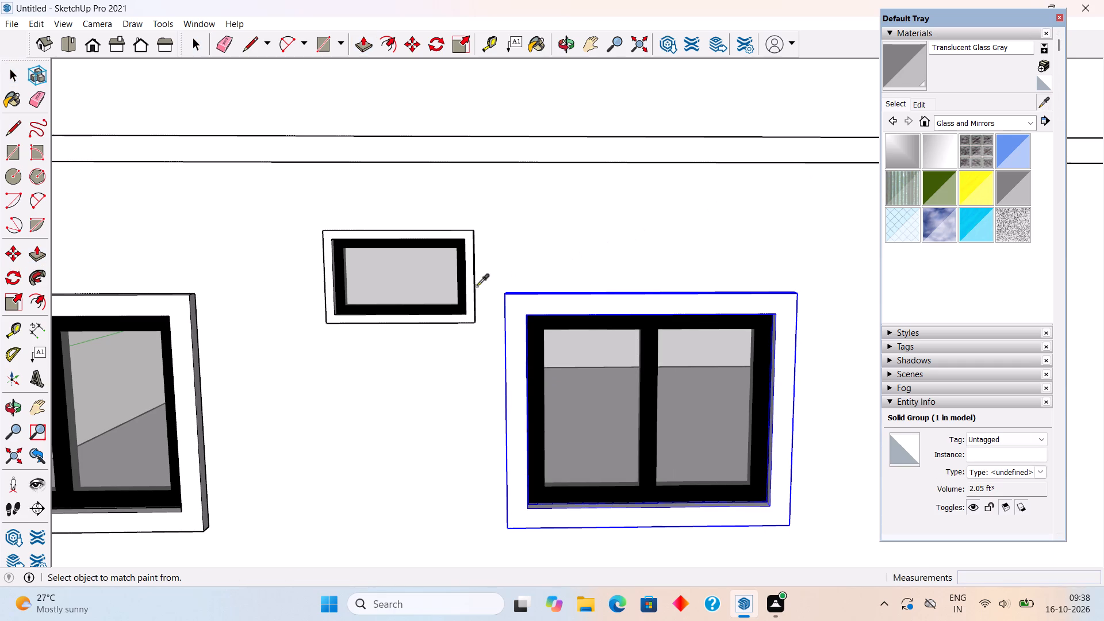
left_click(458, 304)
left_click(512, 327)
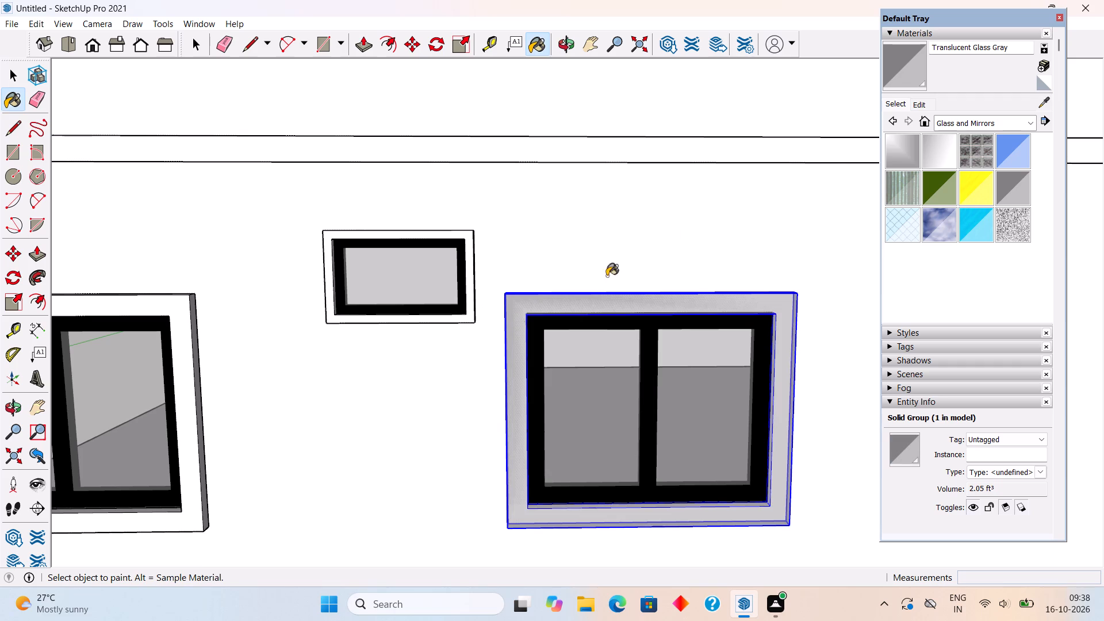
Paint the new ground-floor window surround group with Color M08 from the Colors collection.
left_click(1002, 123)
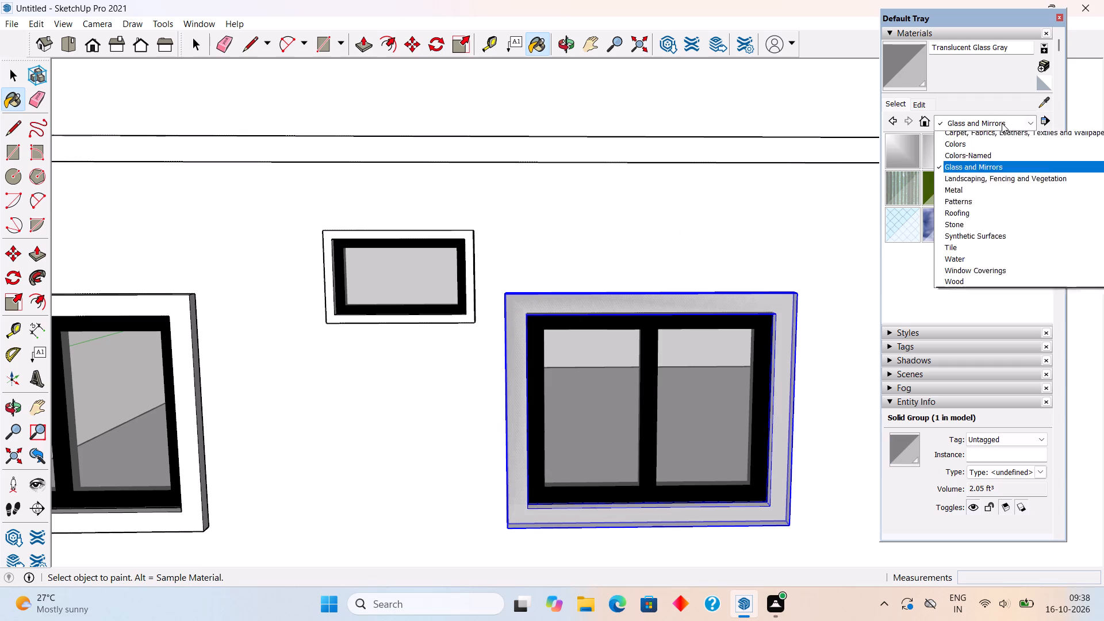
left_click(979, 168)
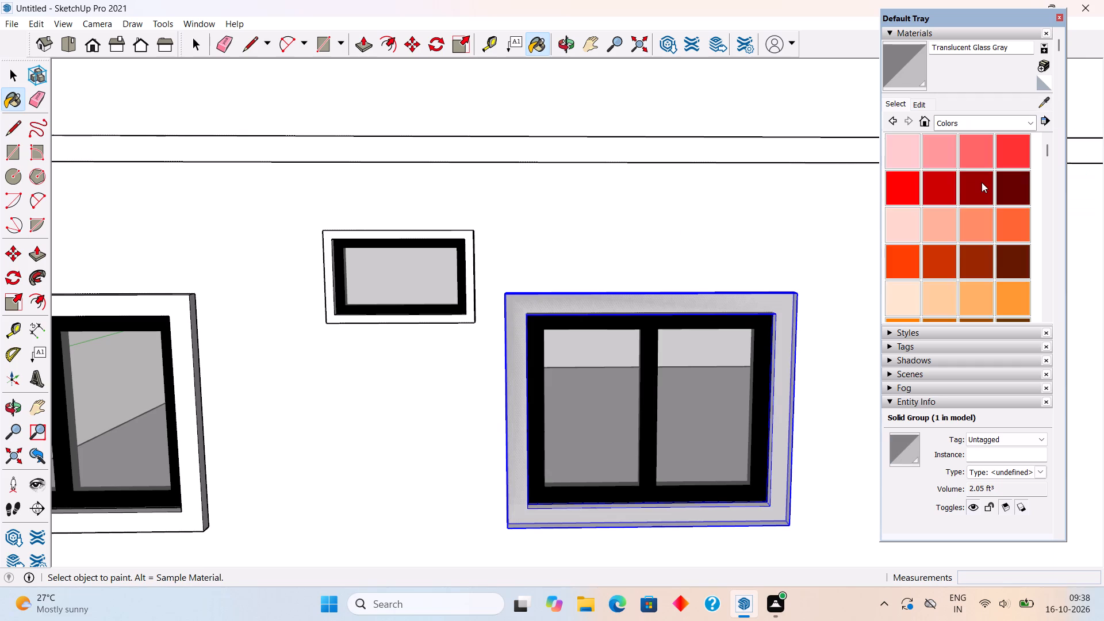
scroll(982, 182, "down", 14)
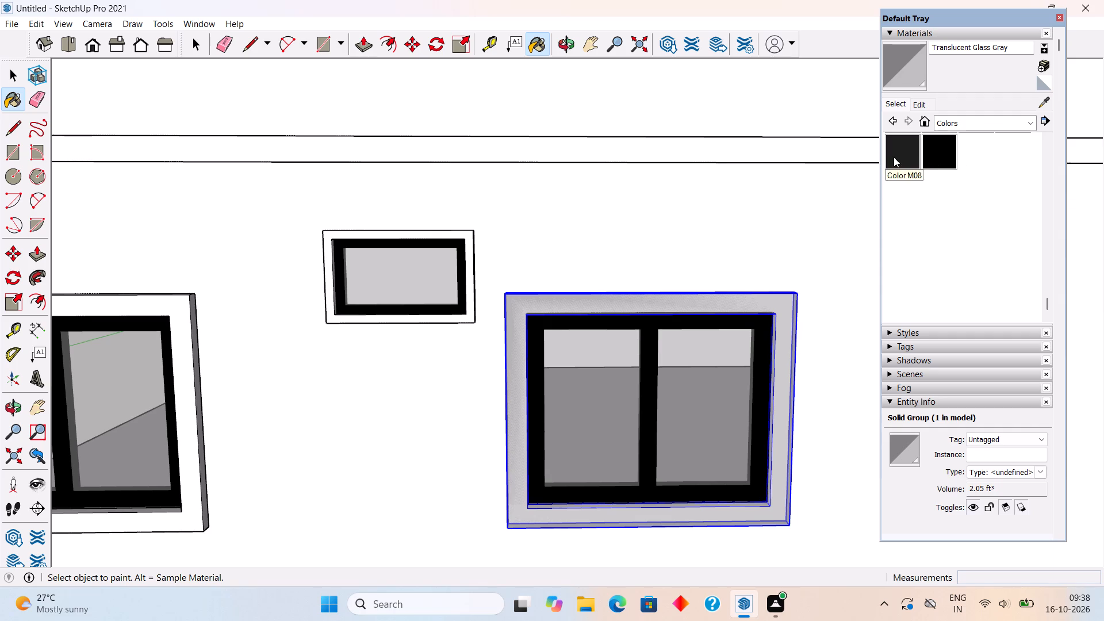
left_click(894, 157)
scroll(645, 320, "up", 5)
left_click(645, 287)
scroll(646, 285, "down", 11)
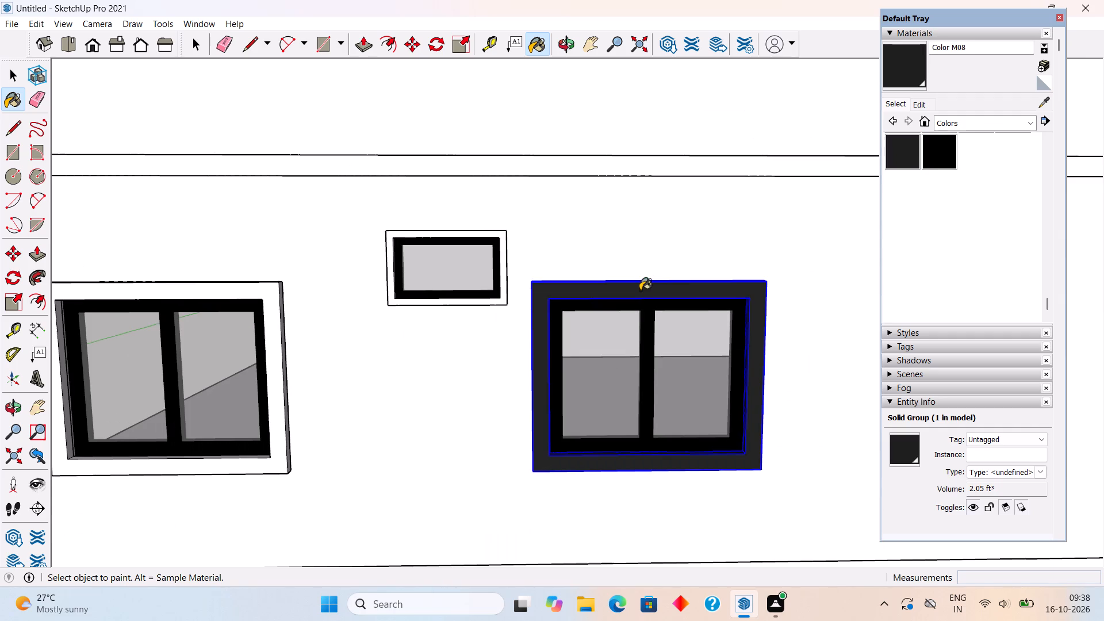
Repaint the same ground-floor window surround group with the dark grey Color M07 from the Colors collection.
scroll(640, 290, "down", 2)
scroll(991, 162, "up", 1)
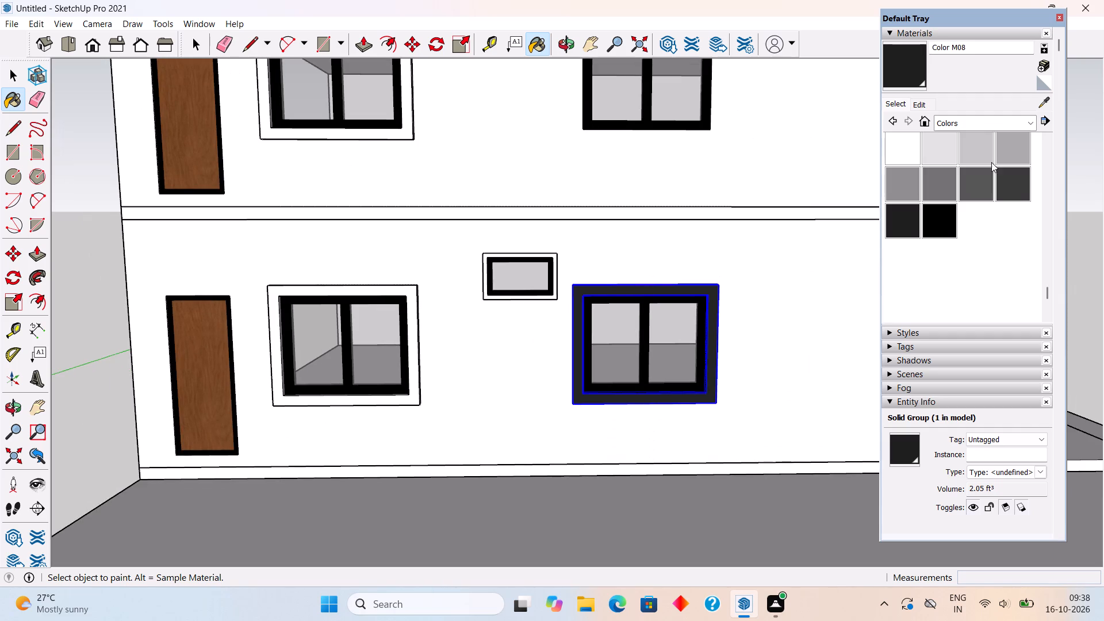
left_click(1010, 177)
scroll(566, 327, "up", 5)
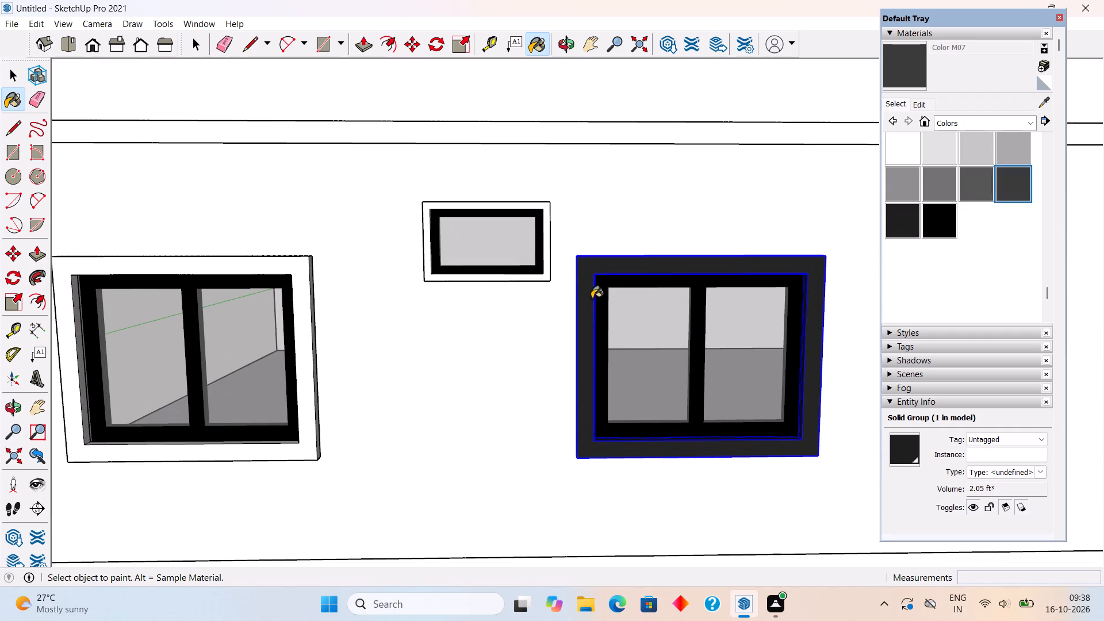
left_click(589, 305)
scroll(595, 302, "down", 11)
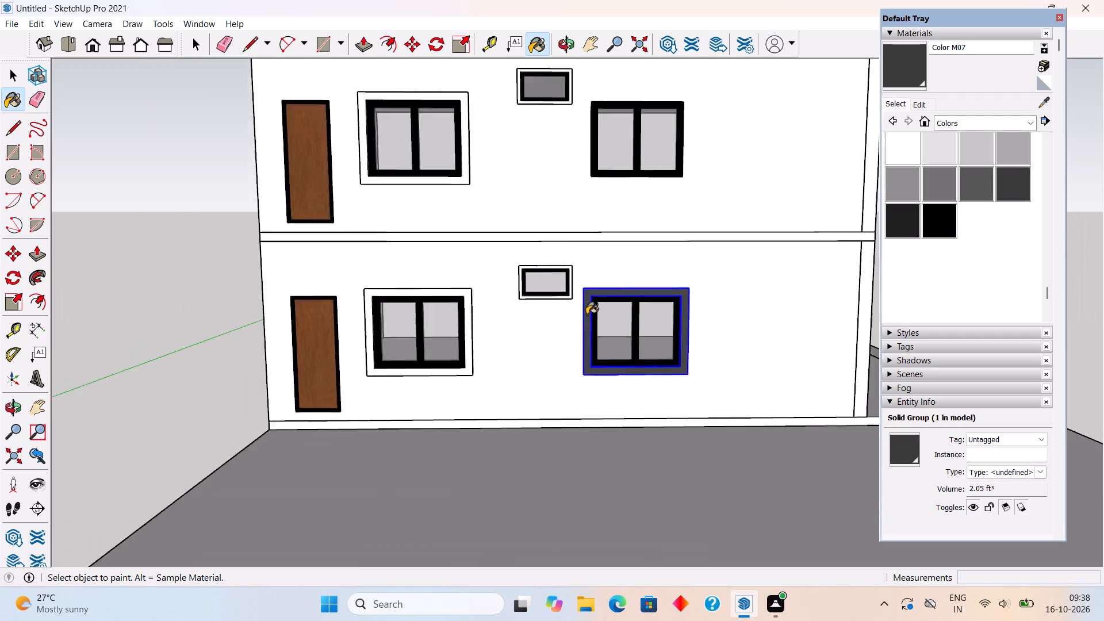
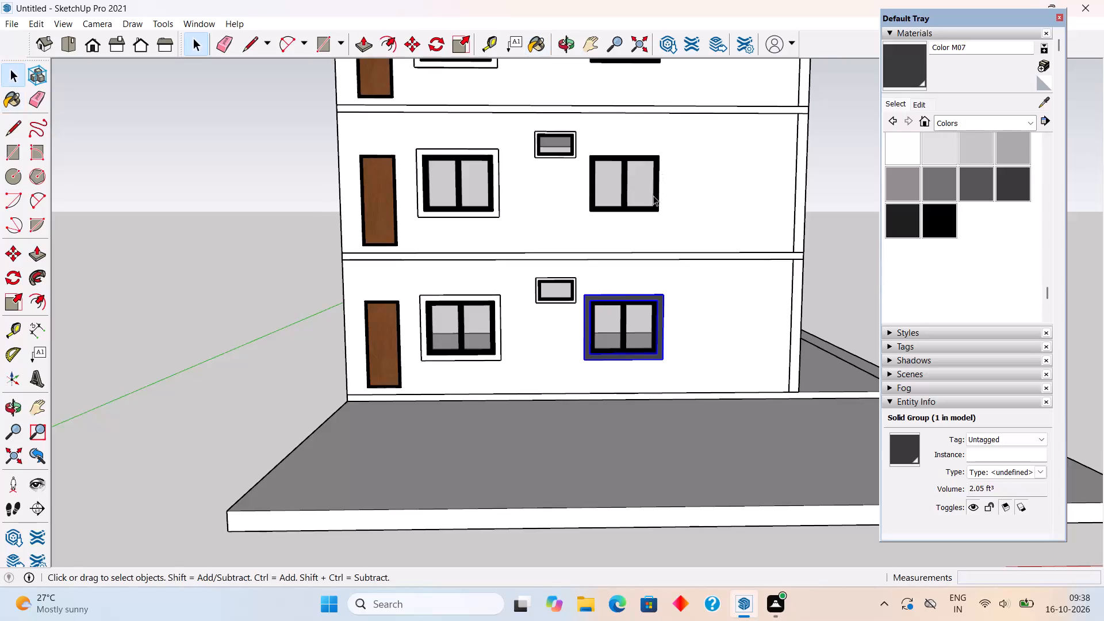
Draw a 5' by 4' rectangle over the middle-floor window farthest from the door, matching its outer frame corners.
left_click(808, 232)
middle_click_drag(777, 312, 780, 358)
scroll(780, 358, "down", 4)
scroll(691, 110, "up", 5)
scroll(758, 278, "up", 3)
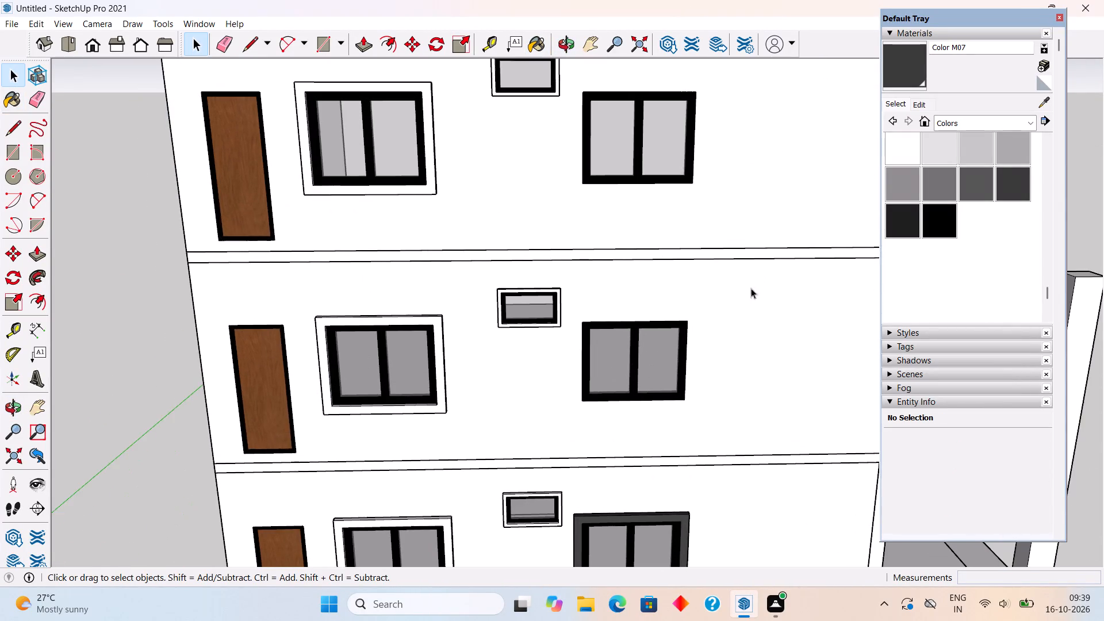
middle_click_drag(741, 354, 744, 312)
scroll(744, 312, "up", 3)
scroll(657, 313, "up", 3)
key("r")
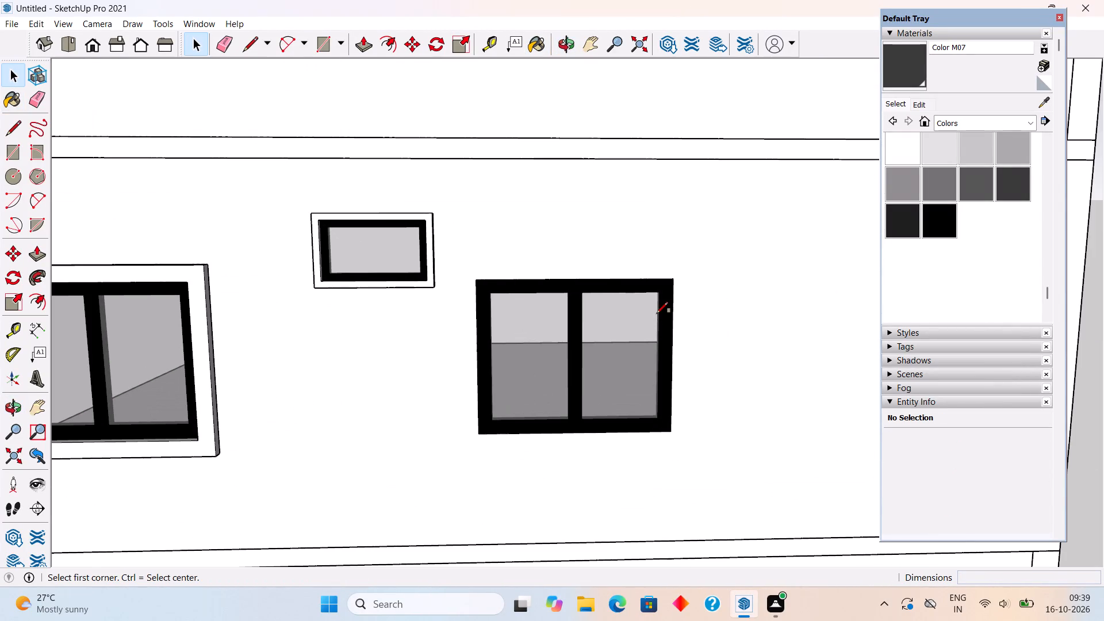
left_click(475, 281)
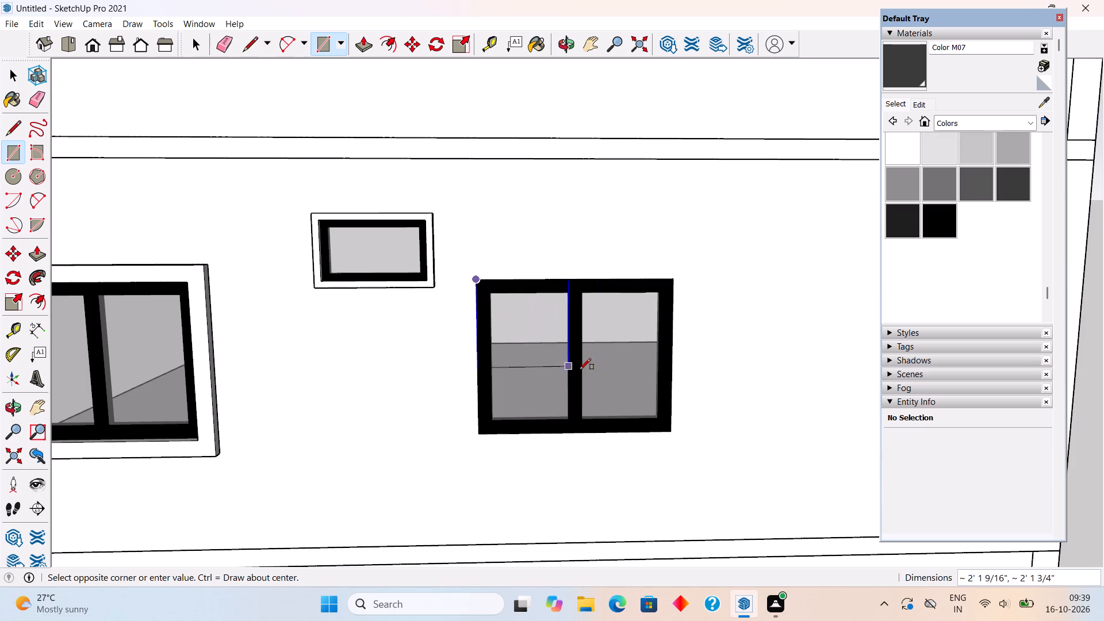
left_click(672, 432)
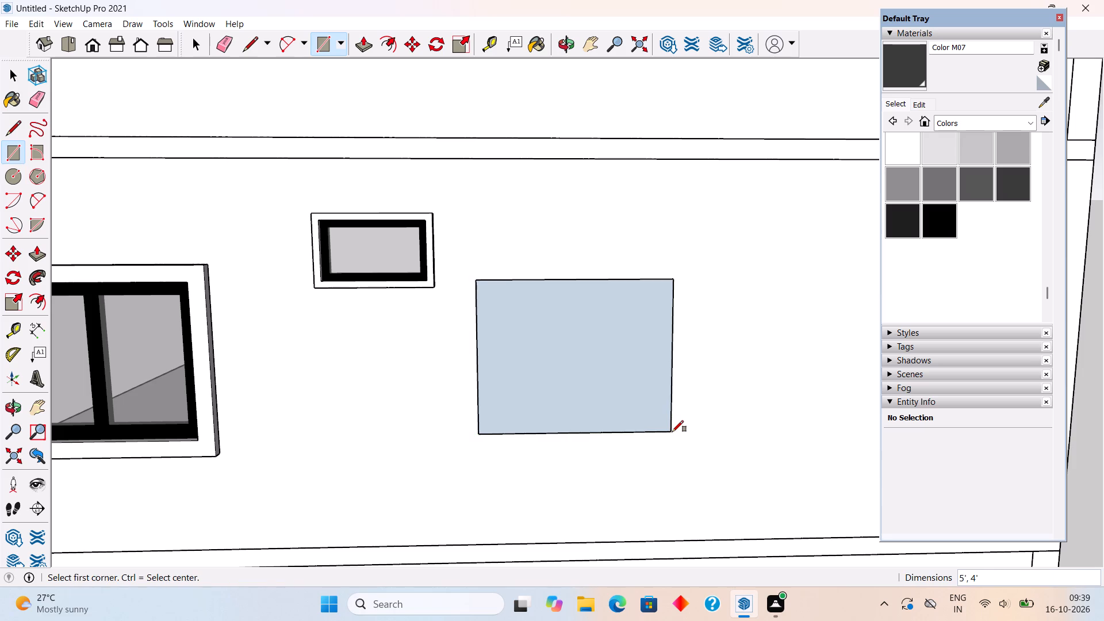
Offset the middle-floor window rectangle outward by 5" and delete the inner face, leaving a surround strip.
key("f")
left_click(592, 412)
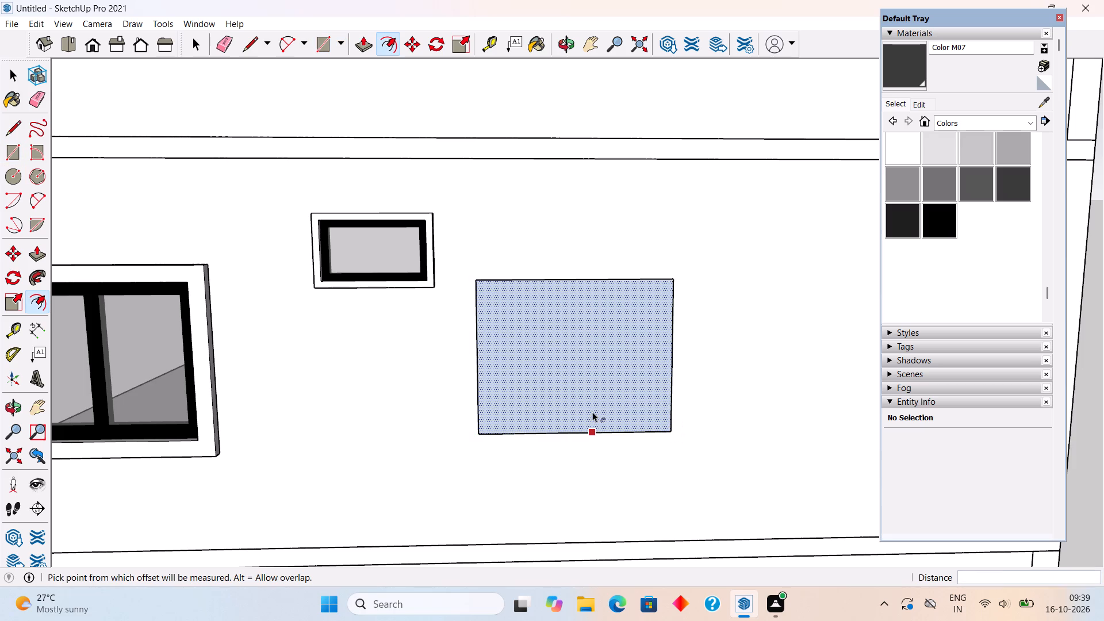
type("5\"")
key("Return")
key("space")
key("p")
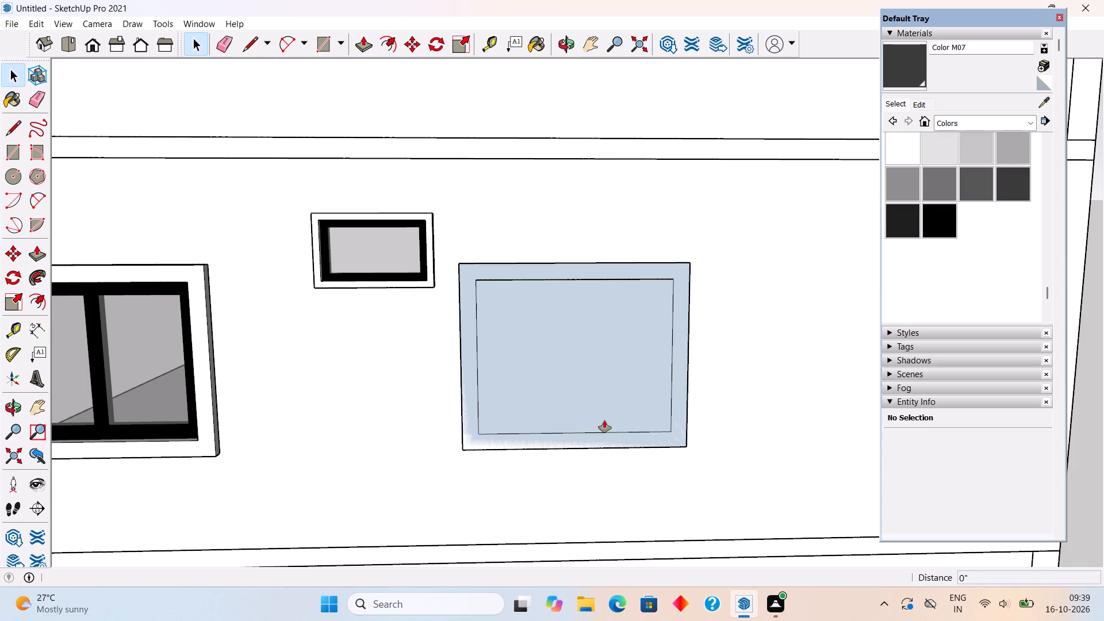
left_click(604, 420)
key("space")
left_click(604, 420)
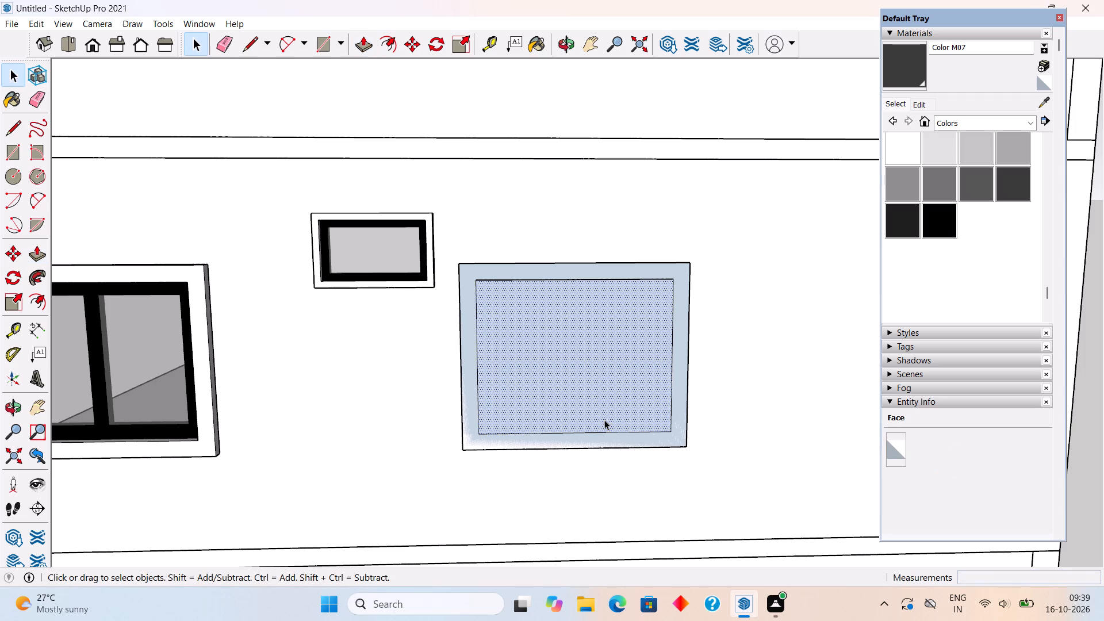
key("Delete")
Extrude the middle-floor window's surround strip by 3" and make the whole surround a group.
key("p")
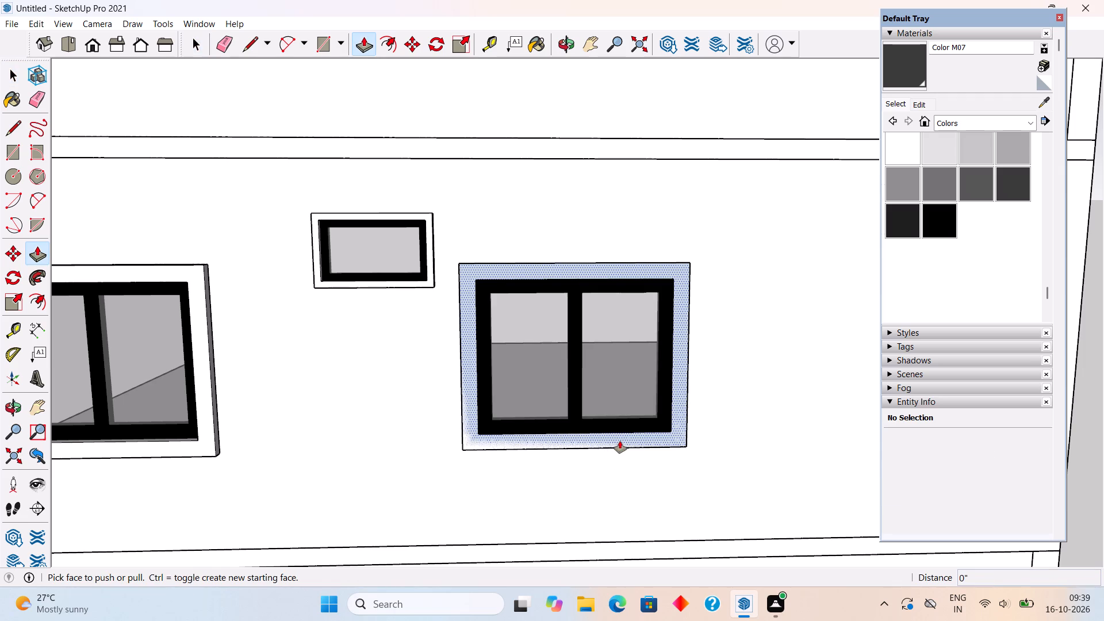
left_click(620, 439)
type("3\"")
key("Return")
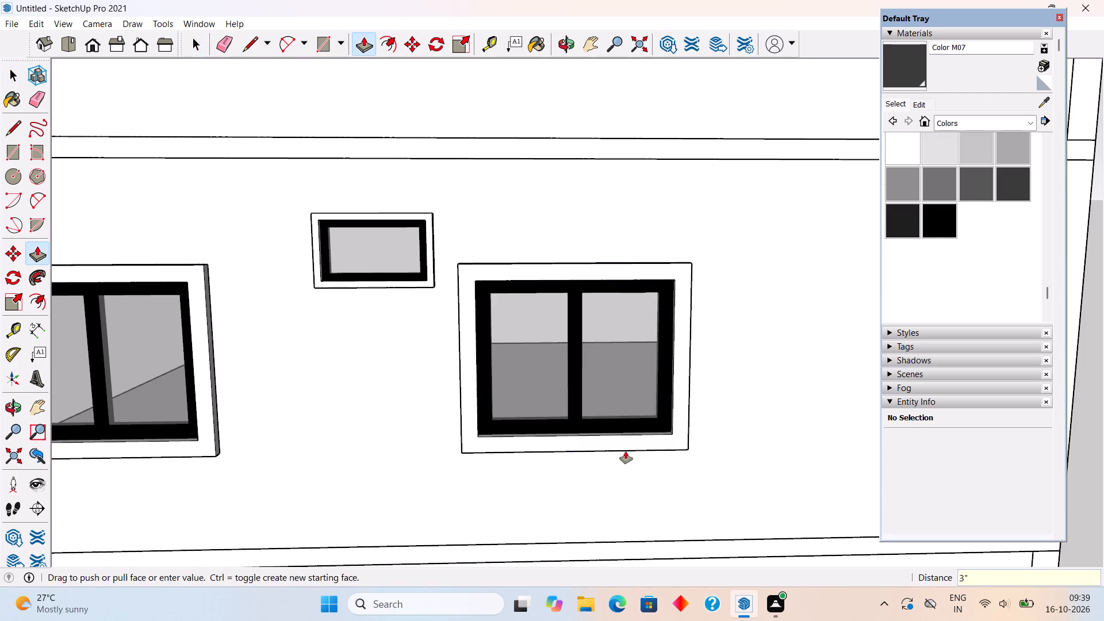
key("space")
triple_click(647, 442)
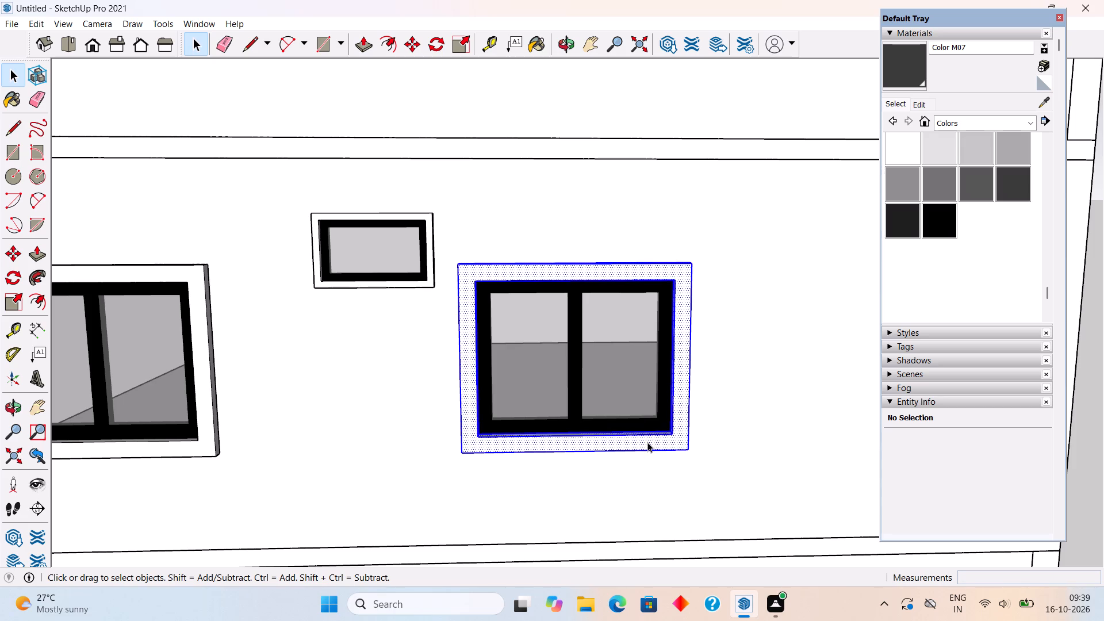
right_click(647, 442)
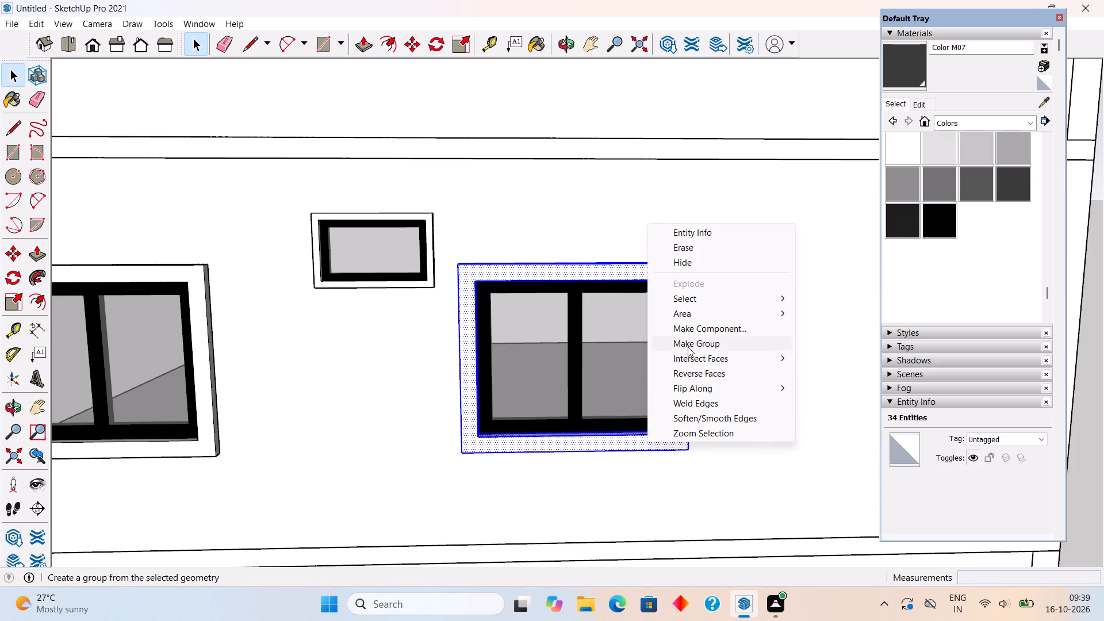
left_click(688, 346)
Draw a 5' by 4' rectangle over the top-floor window farthest from the door, matching its outer frame corners.
scroll(688, 346, "down", 10)
scroll(620, 168, "up", 4)
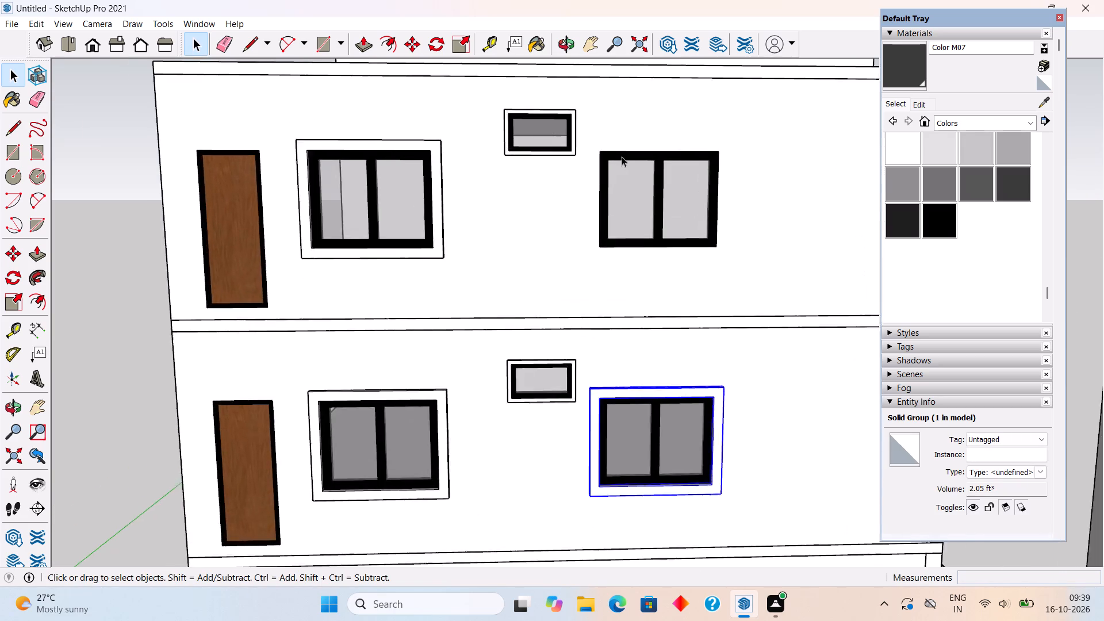
scroll(622, 156, "up", 4)
key("r")
left_click(588, 155)
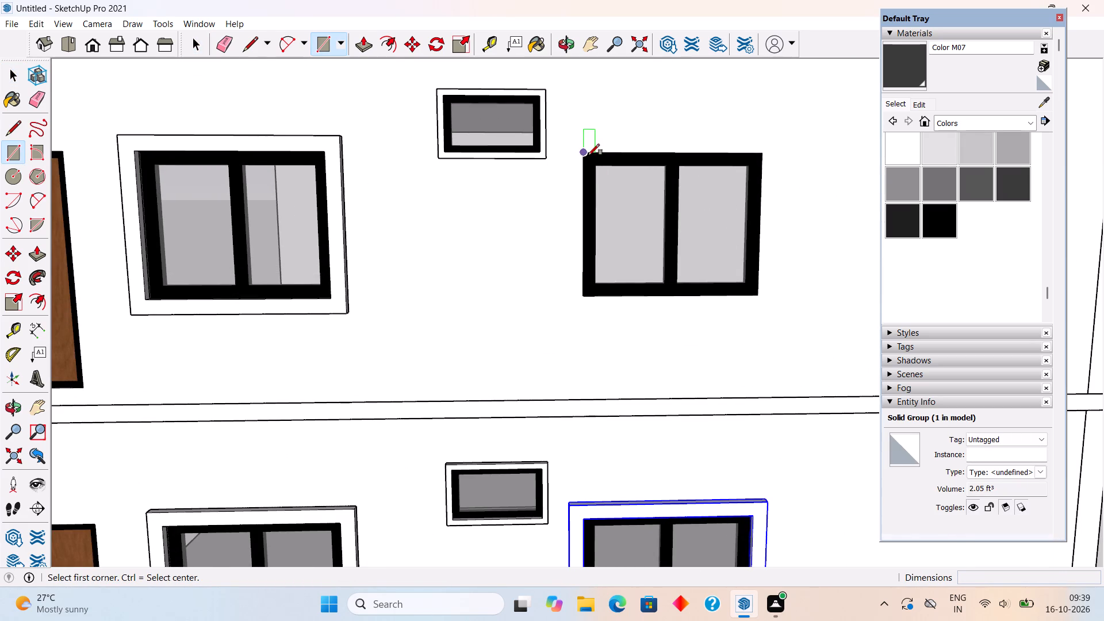
left_click(760, 293)
Offset the top-floor window rectangle outward by 5" and delete the inner face, leaving a surround strip.
key("f")
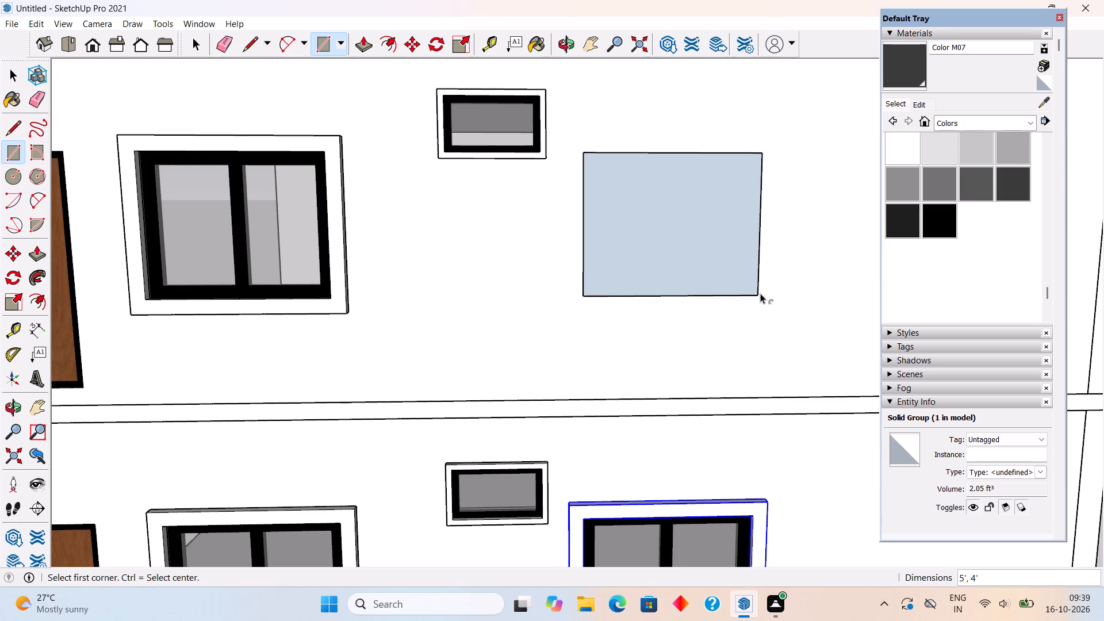
left_click(735, 292)
type("5\"")
key("Return")
key("space")
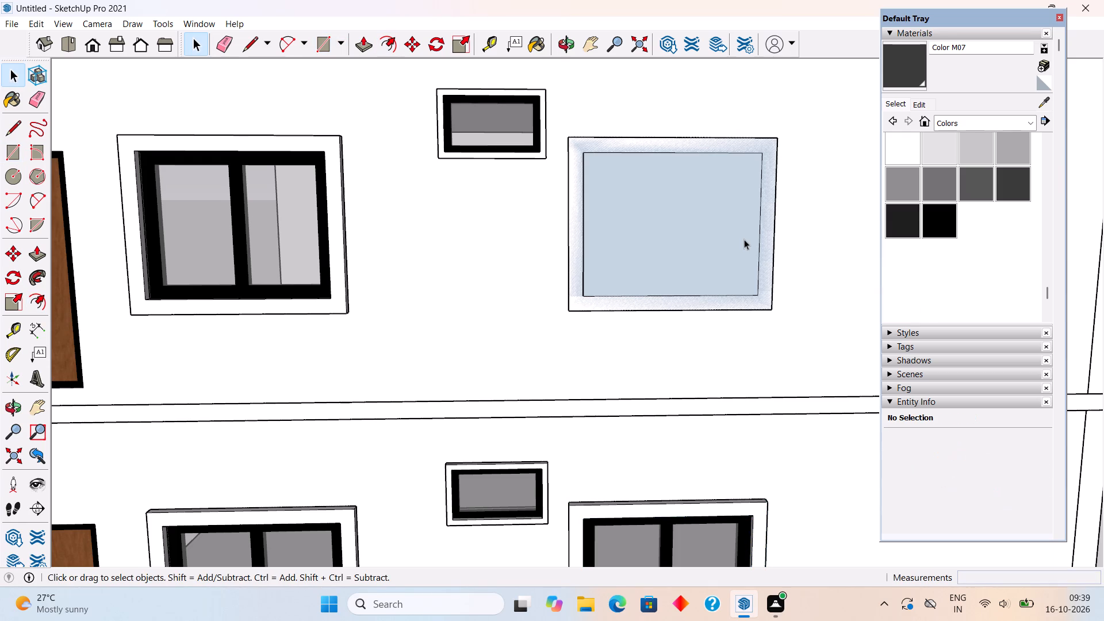
left_click(744, 239)
key("Delete")
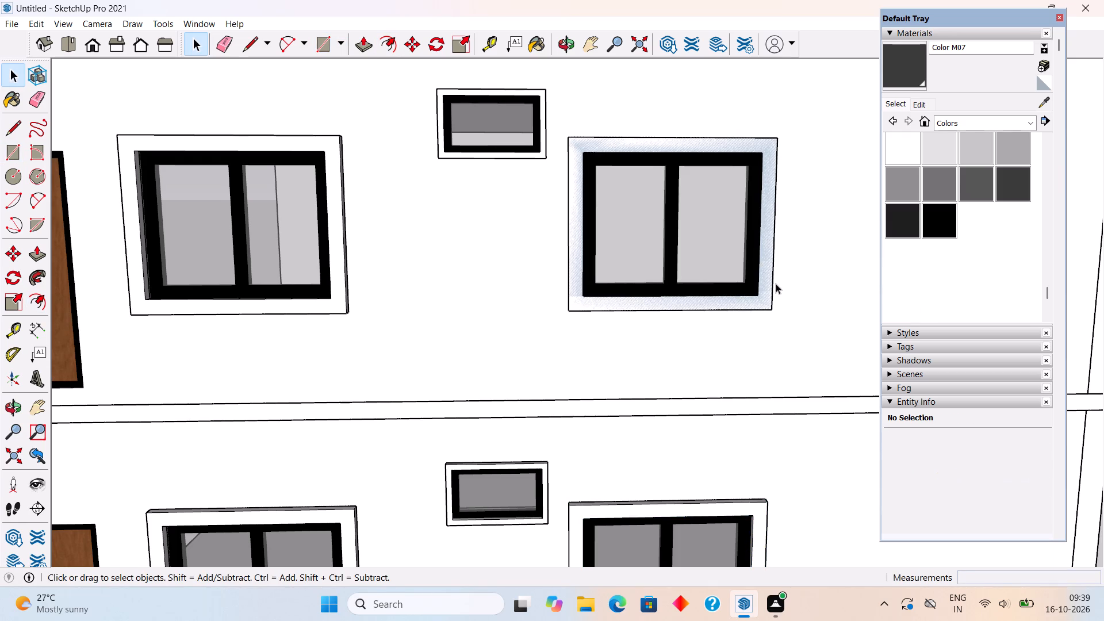
Extrude the top-floor window's surround strip to the depth of the middle-floor surround below and make it a group.
key("p")
left_click(758, 305)
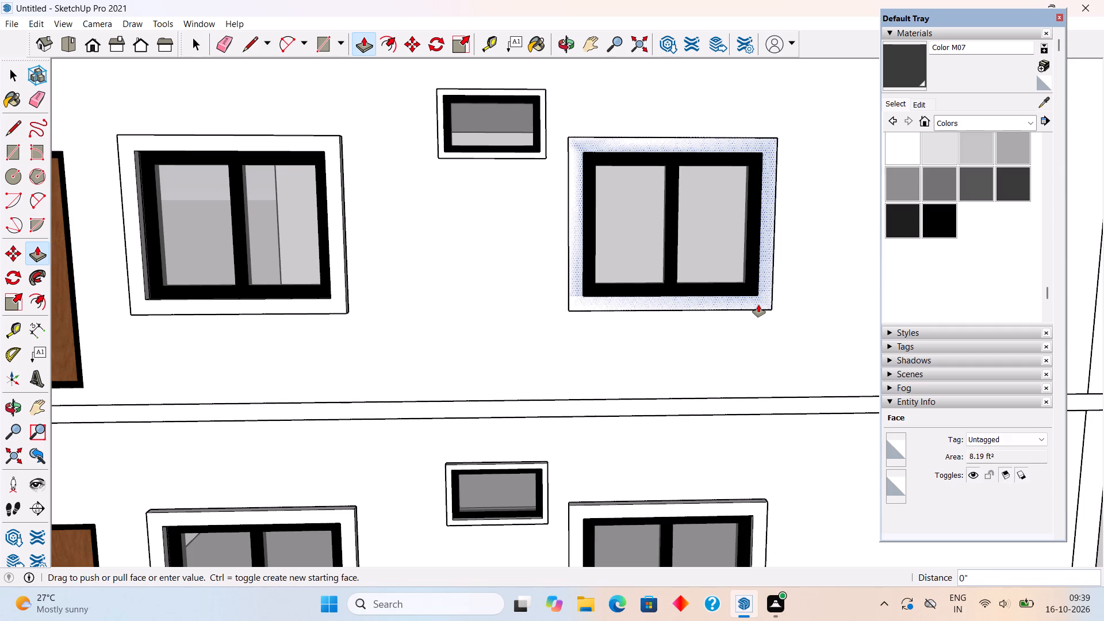
left_click(714, 511)
key("space")
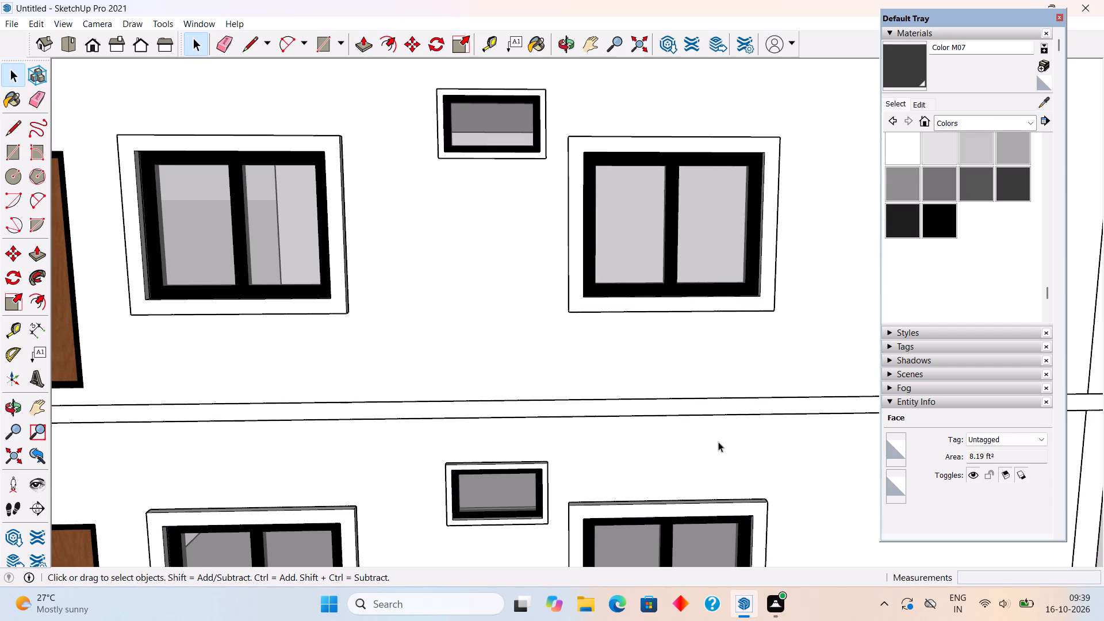
triple_click(734, 299)
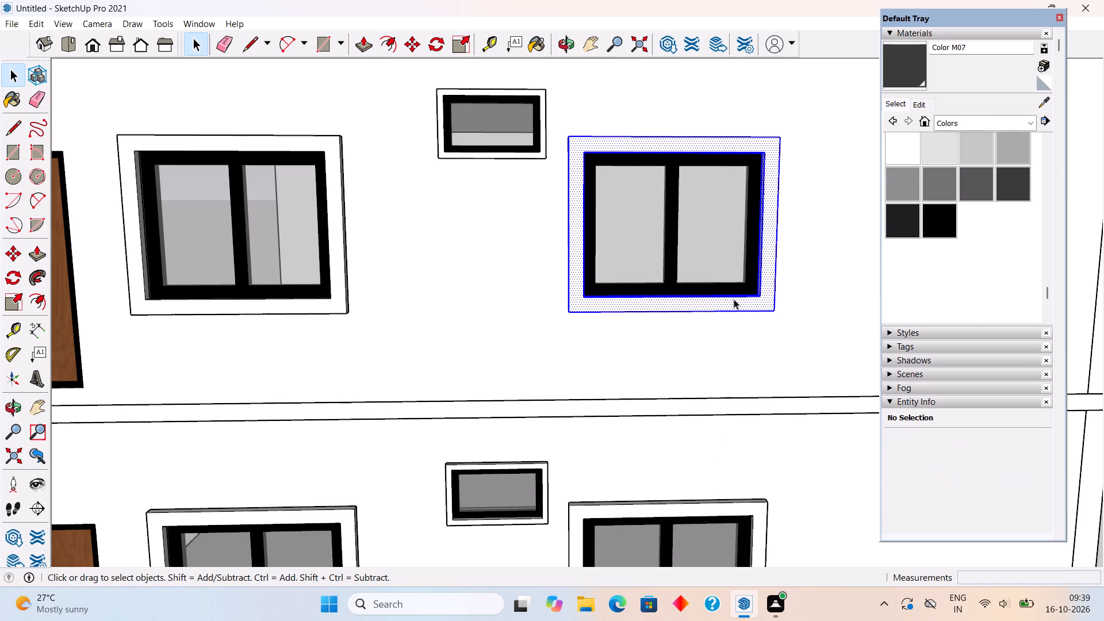
right_click(734, 299)
left_click(773, 416)
middle_click_drag(720, 252, 717, 252)
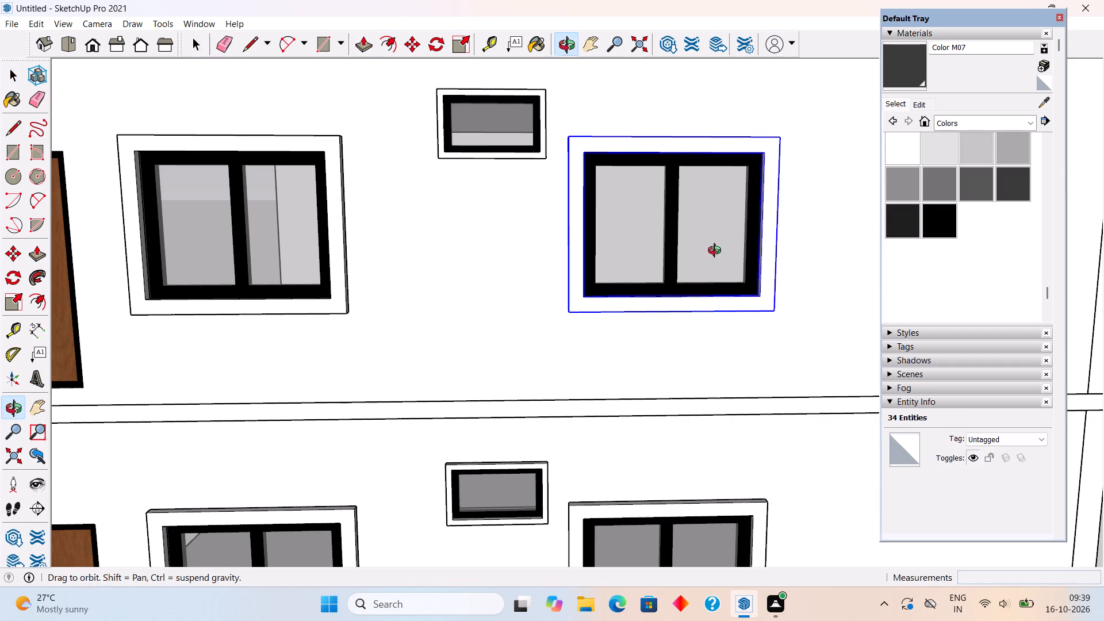
middle_click_drag(717, 252, 691, 267)
scroll(691, 267, "down", 6)
left_click(234, 339)
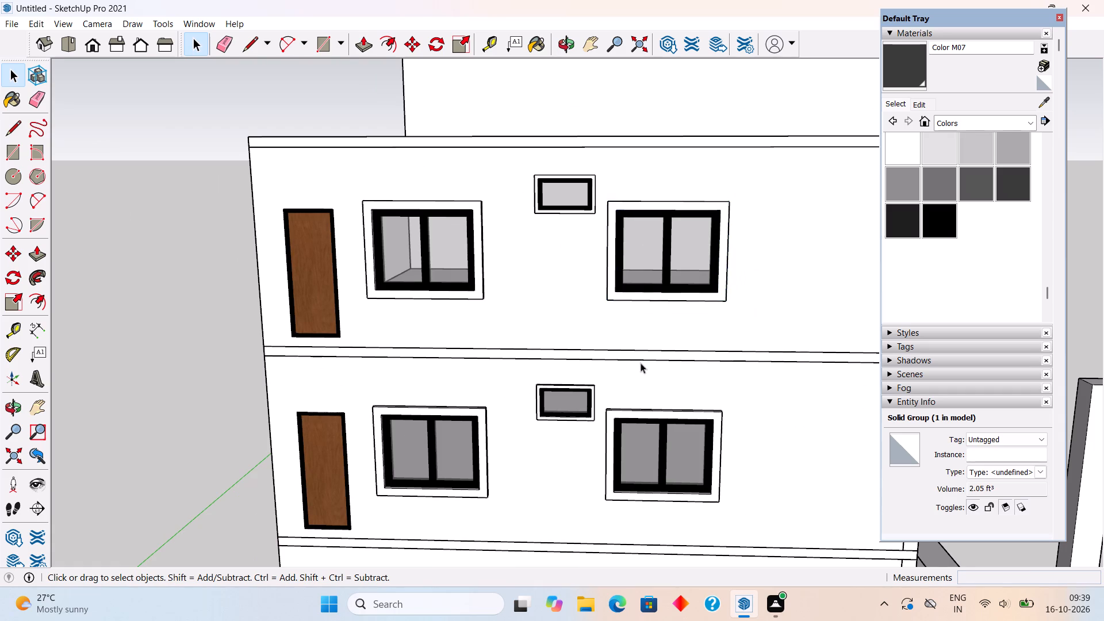
Paint the new top-floor and middle-floor window surround groups with the dark grey Color M07.
scroll(822, 370, "down", 6)
middle_click_drag(808, 420, 830, 332)
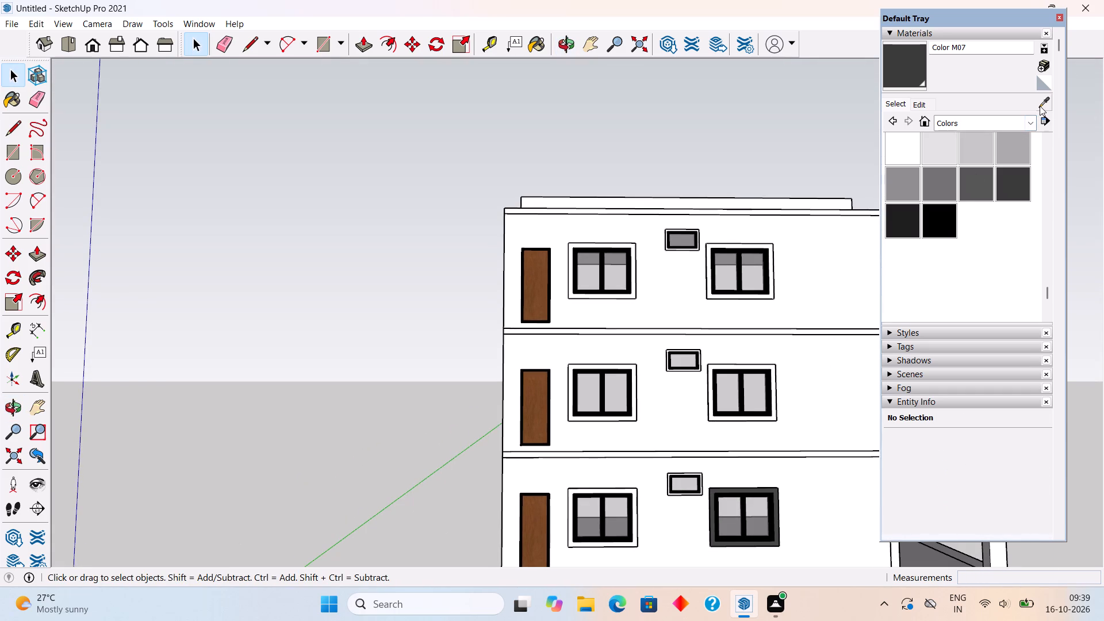
left_click(1009, 182)
scroll(791, 259, "up", 5)
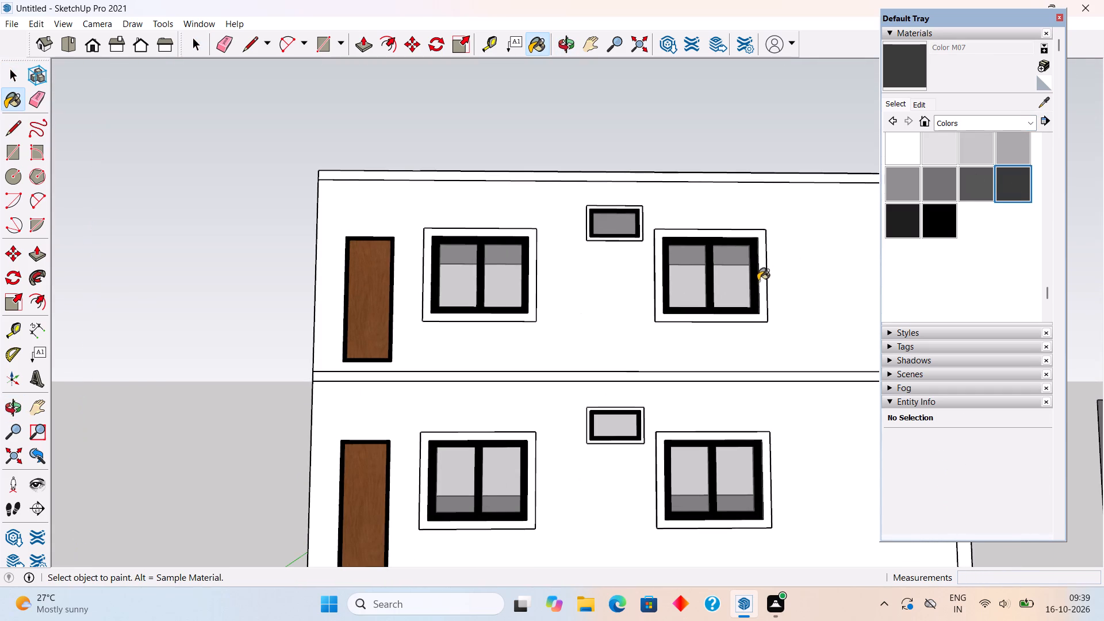
left_click(763, 287)
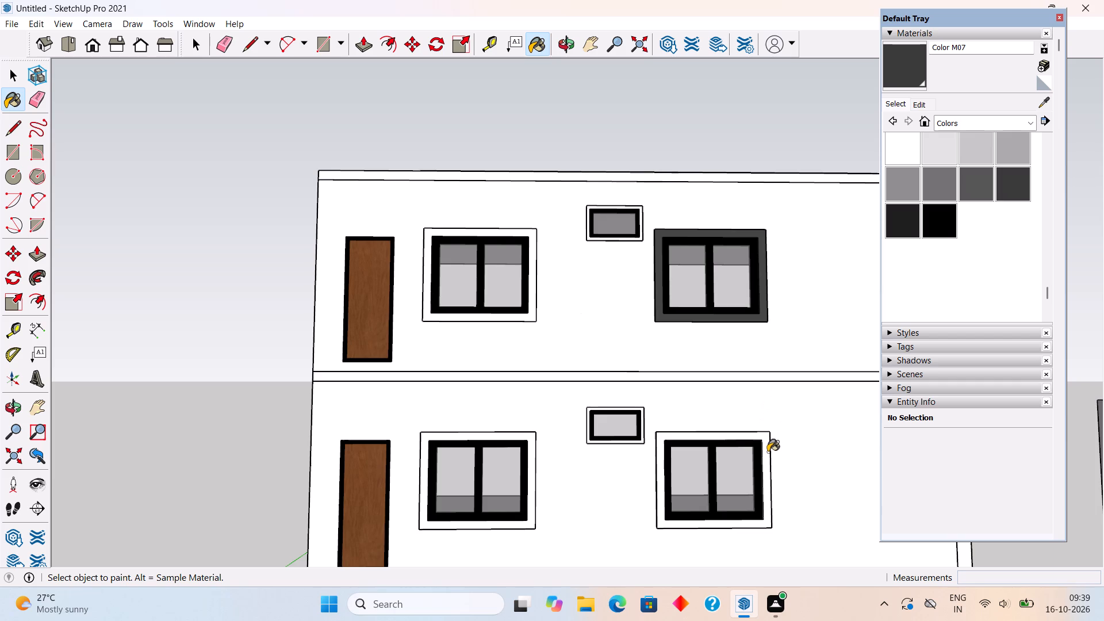
left_click(768, 452)
scroll(719, 342, "down", 8)
key("space")
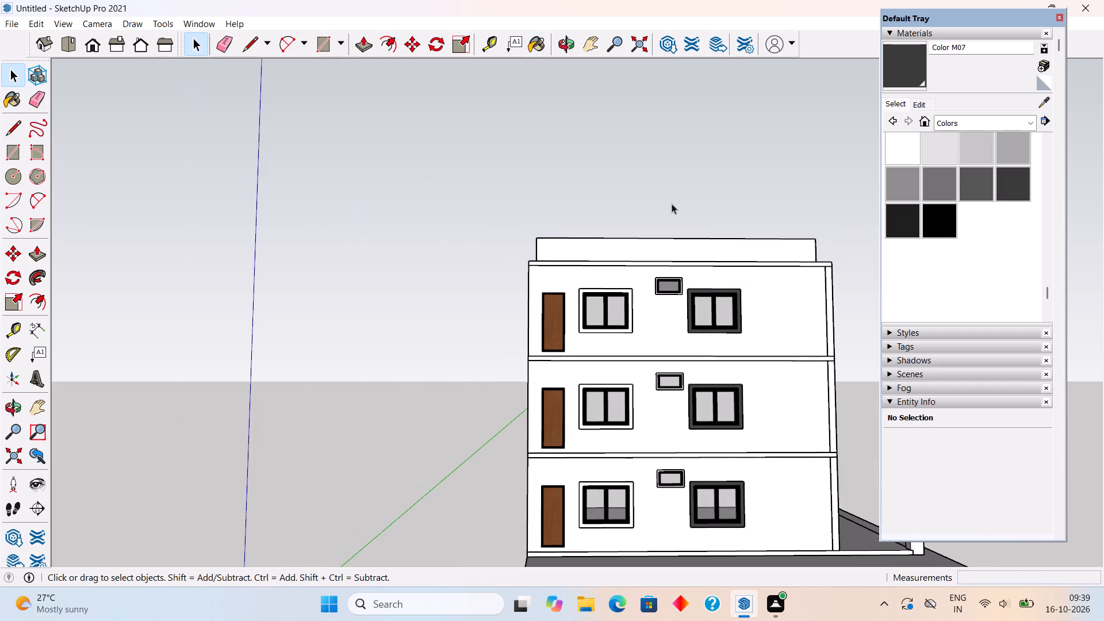
Examine the whole building from several angles to review the window surrounds and doors on both facades.
scroll(672, 202, "down", 1)
middle_click_drag(672, 246, 673, 300)
middle_click_drag(726, 358, 629, 318)
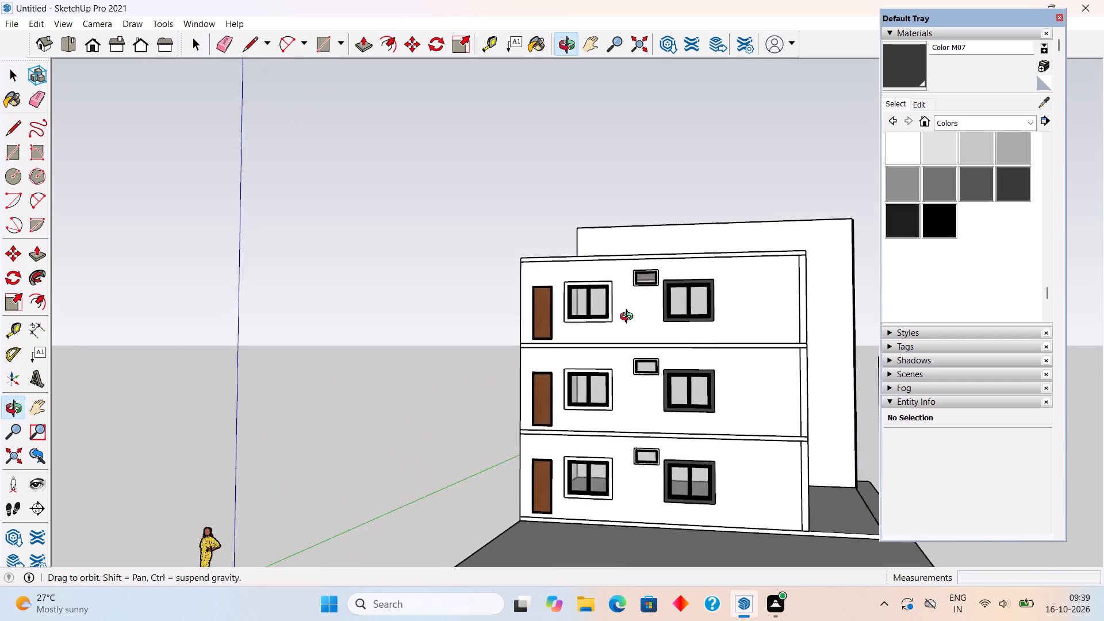
middle_click_drag(629, 318, 420, 284)
scroll(420, 284, "down", 2)
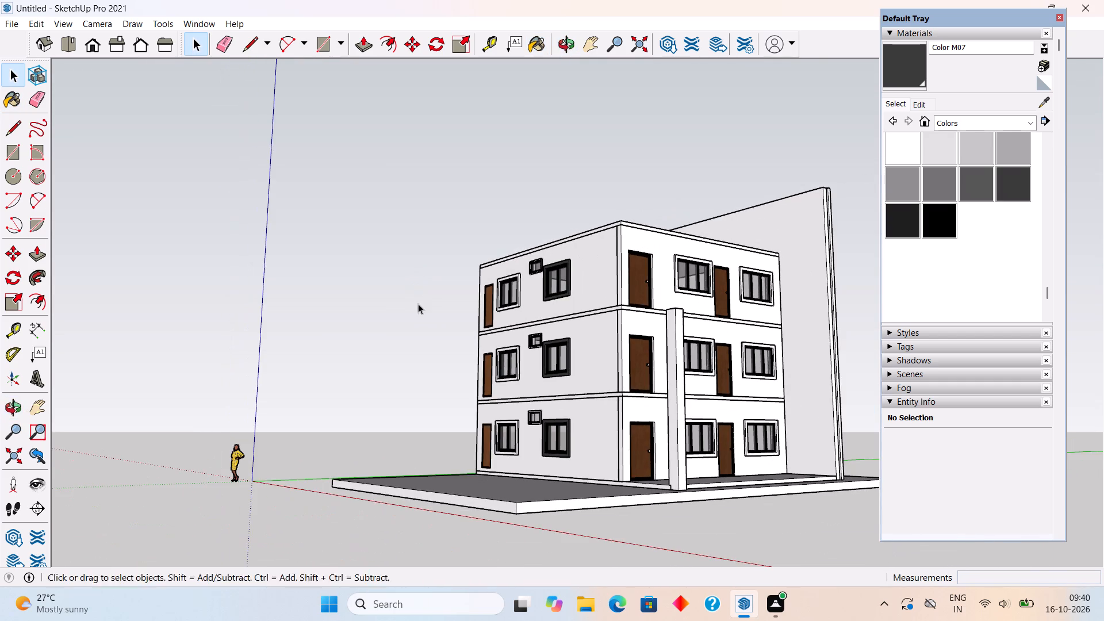
middle_click_drag(418, 305, 420, 363)
scroll(427, 360, "up", 2)
middle_click_drag(546, 273, 555, 333)
scroll(553, 334, "up", 2)
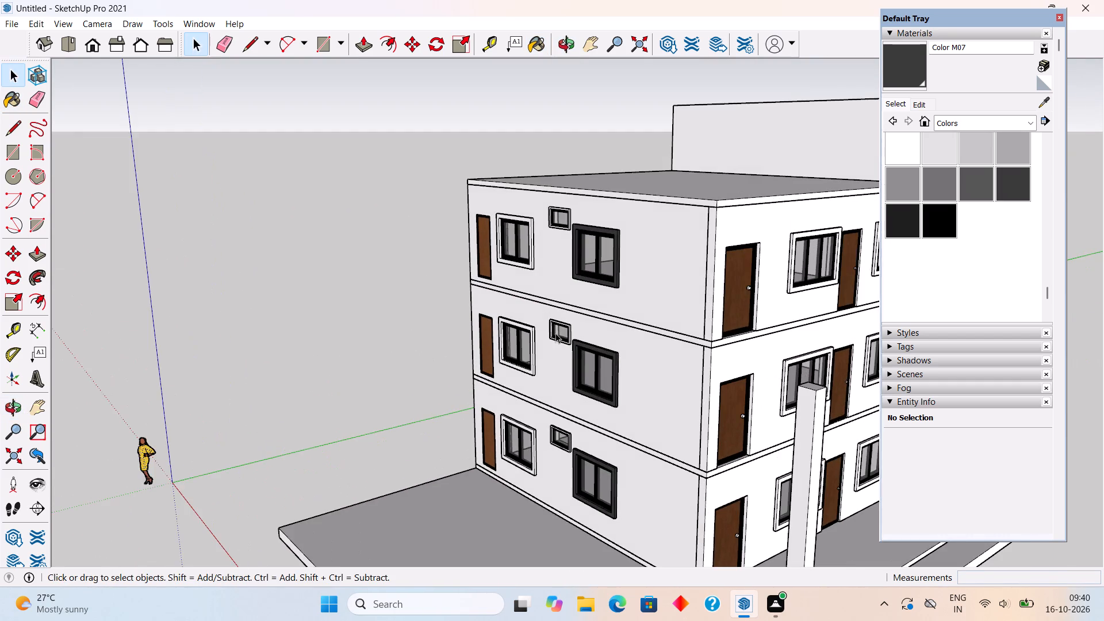
scroll(558, 329, "up", 1)
scroll(558, 328, "down", 1)
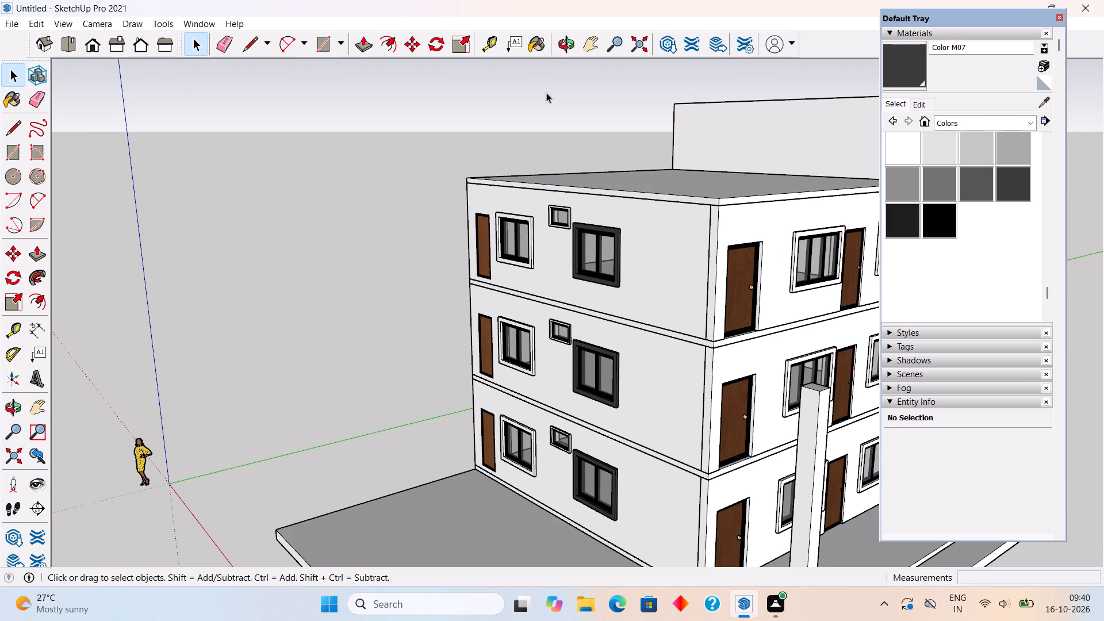
scroll(540, 105, "down", 5)
middle_click_drag(607, 248, 341, 168)
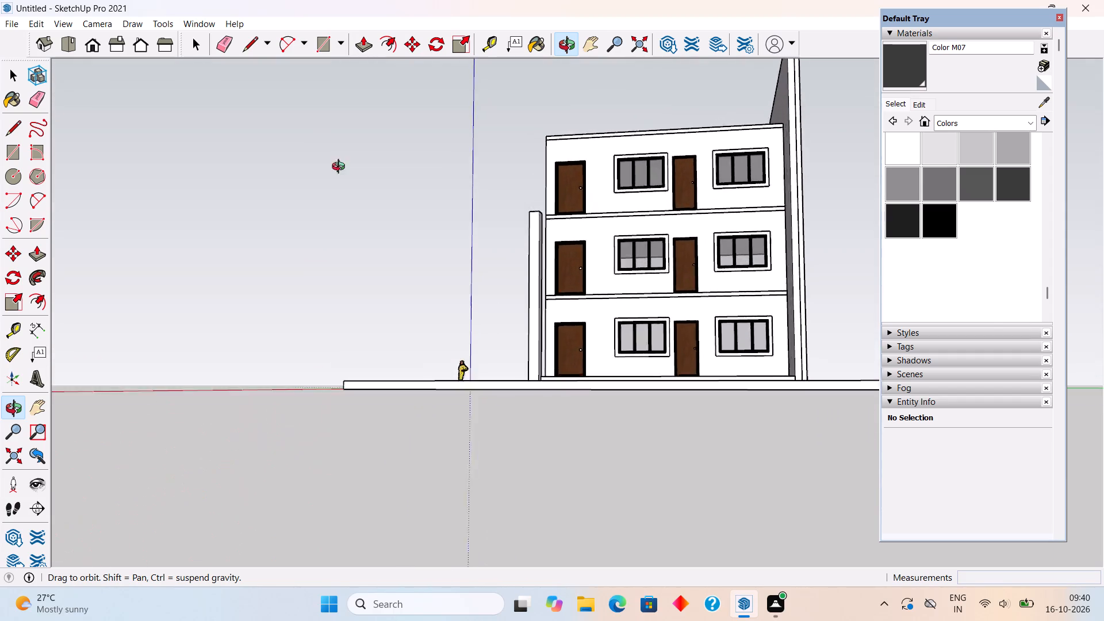
middle_click_drag(341, 168, 397, 323)
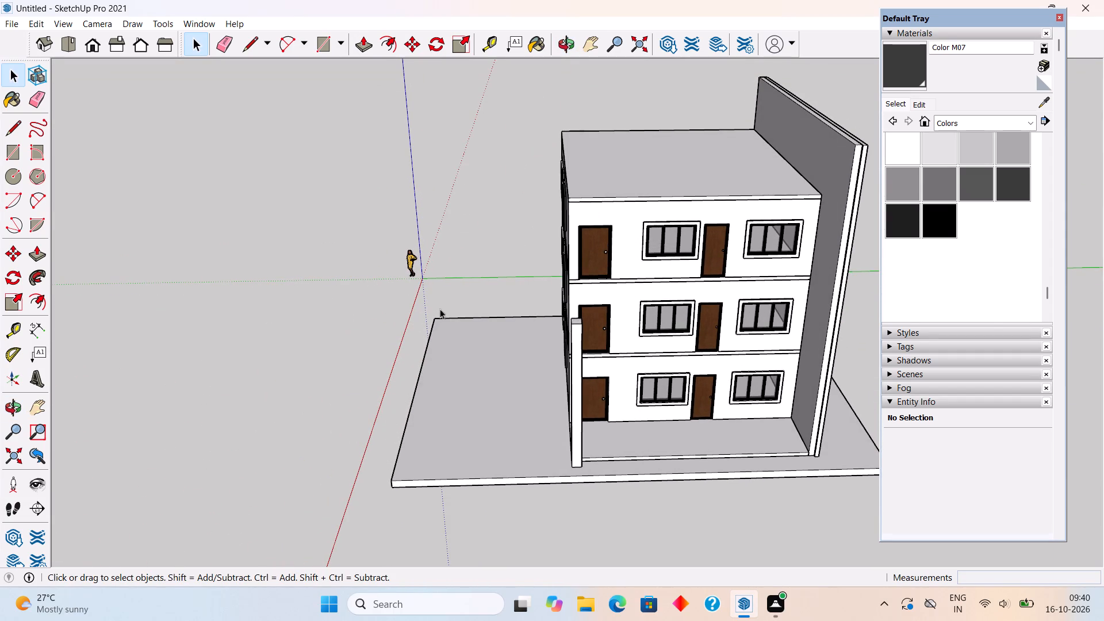
middle_click_drag(499, 289, 515, 348)
scroll(515, 348, "down", 3)
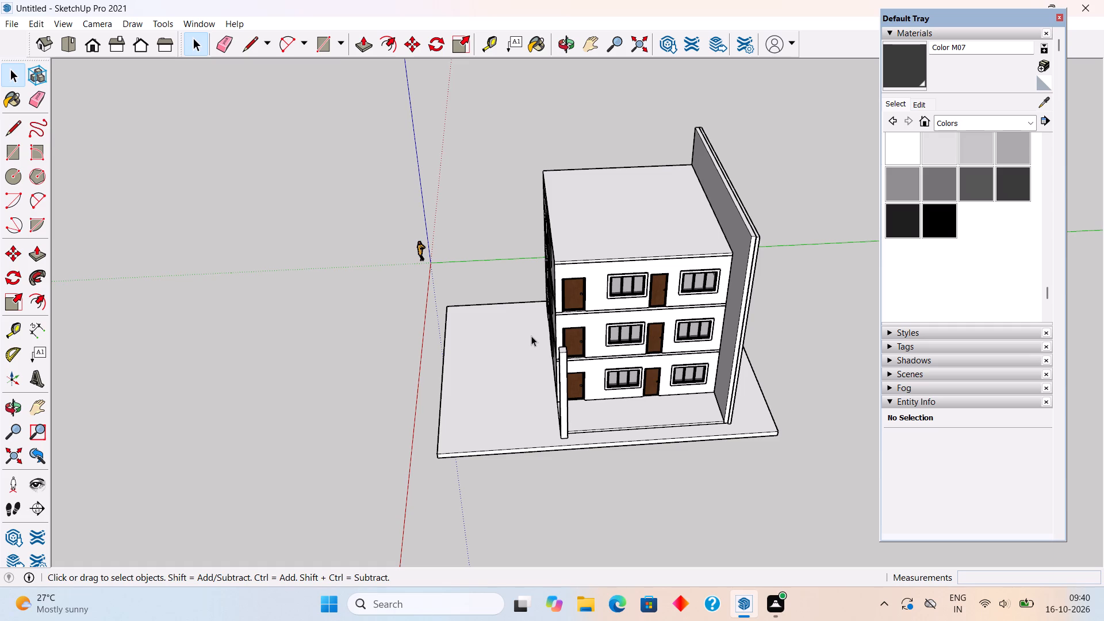
middle_click_drag(596, 359, 906, 307)
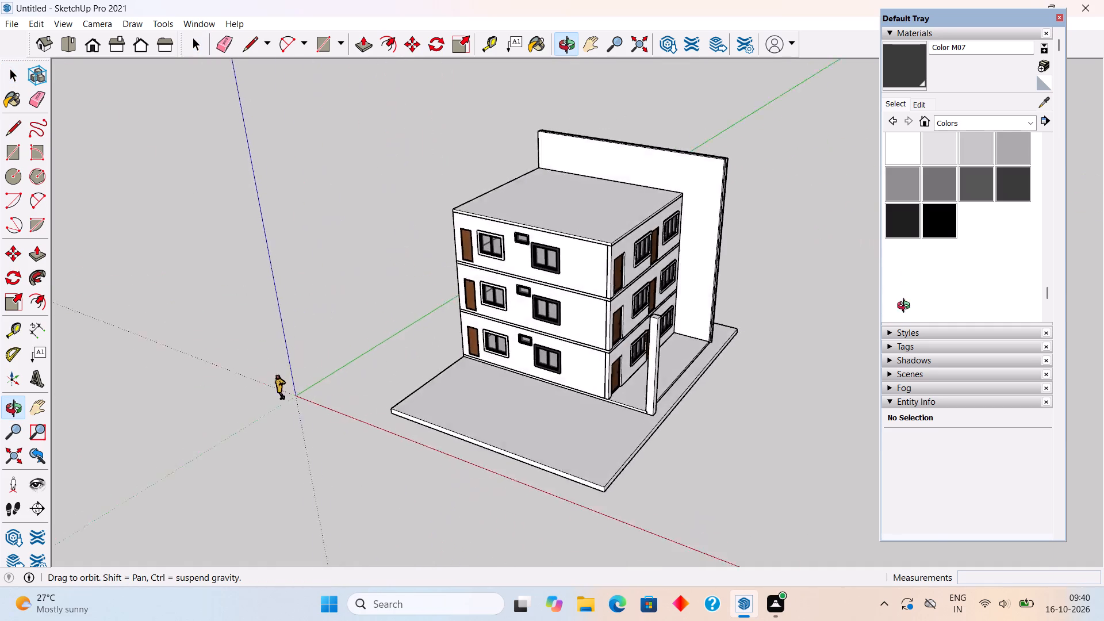
middle_click_drag(906, 307, 897, 244)
middle_click_drag(489, 385, 653, 365)
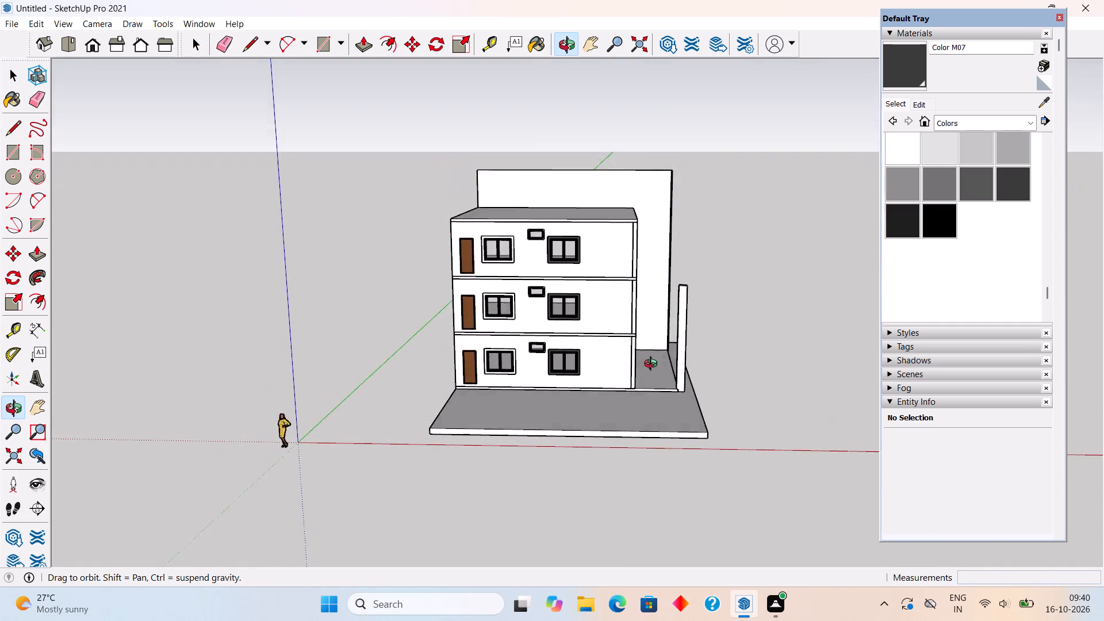
middle_click_drag(653, 365, 608, 402)
scroll(608, 402, "up", 1)
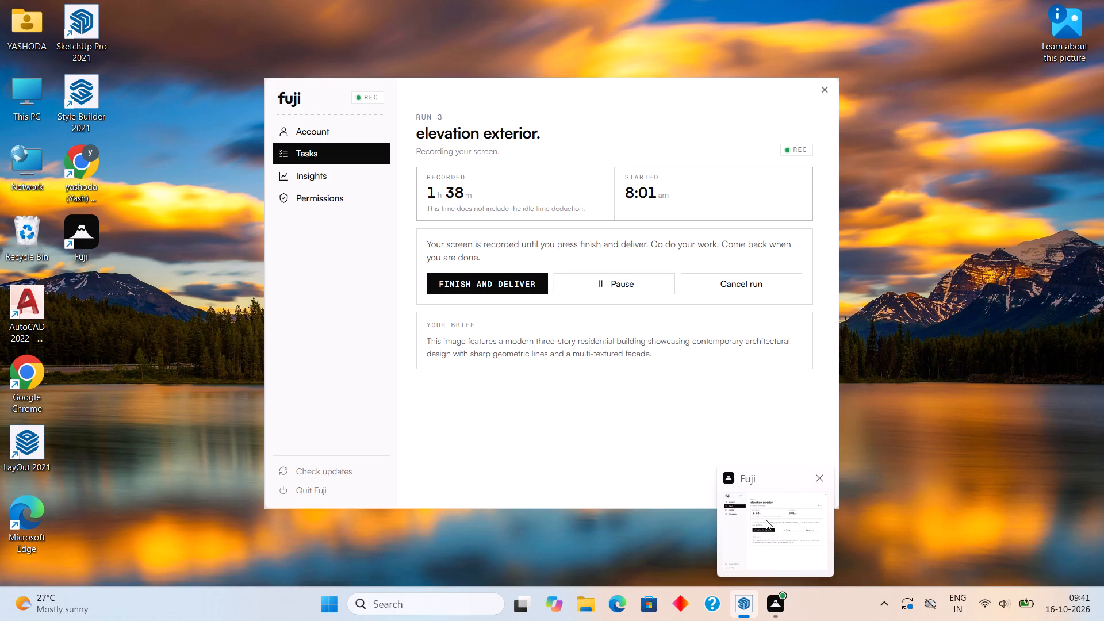
Examine the front and side facades and the roof of the building from several angles.
scroll(533, 288, "down", 4)
middle_click_drag(605, 304, 385, 248)
scroll(385, 248, "up", 6)
middle_click_drag(411, 247, 480, 264)
scroll(484, 259, "up", 2)
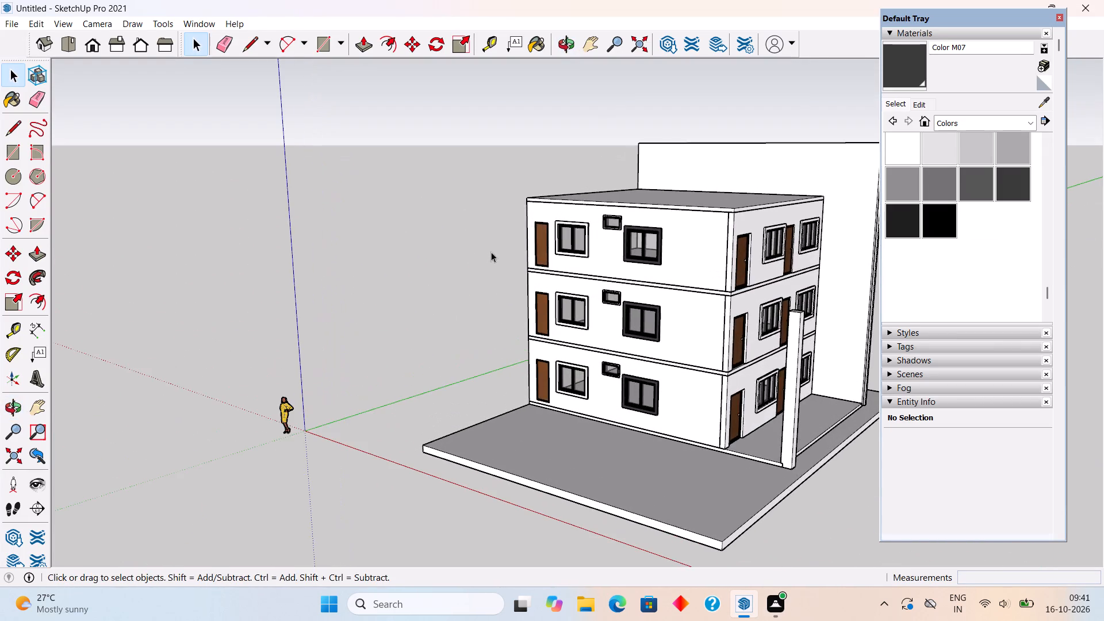
middle_click_drag(591, 231, 250, 202)
scroll(250, 202, "up", 3)
scroll(274, 191, "down", 8)
middle_click_drag(392, 167, 409, 237)
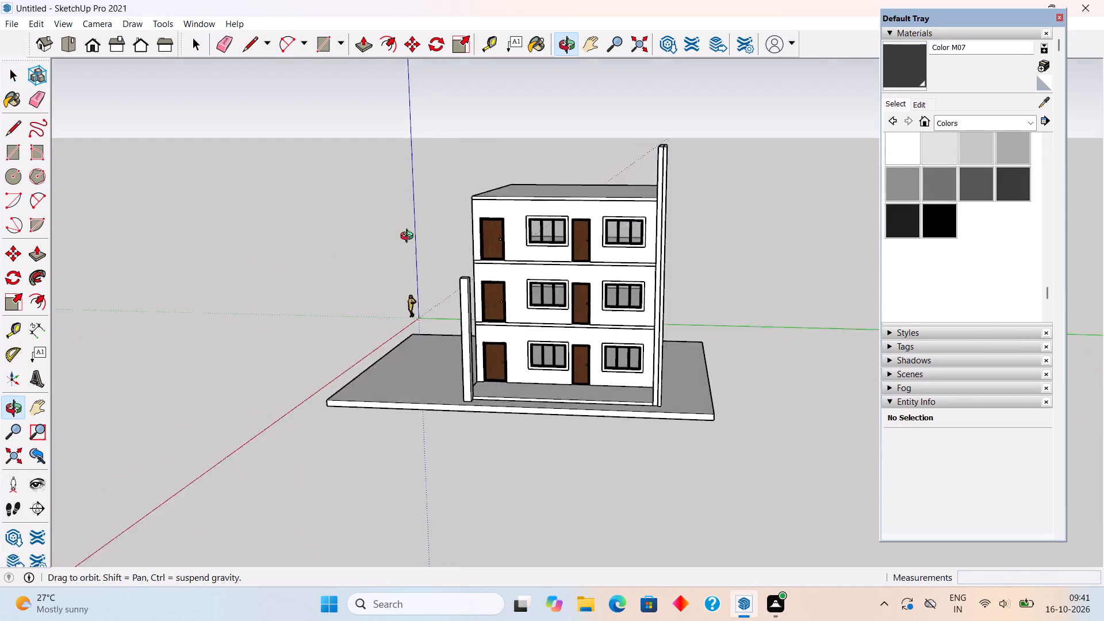
middle_click_drag(409, 237, 500, 348)
scroll(500, 348, "up", 2)
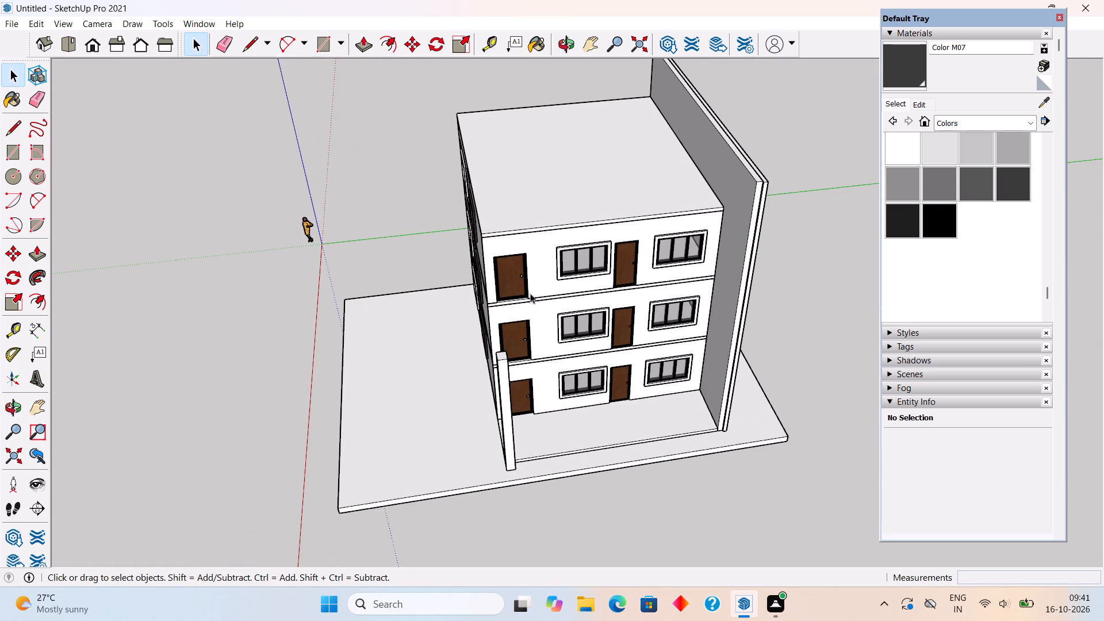
Unhide the hidden front boundary wall and wooden gate.
left_click(44, 20)
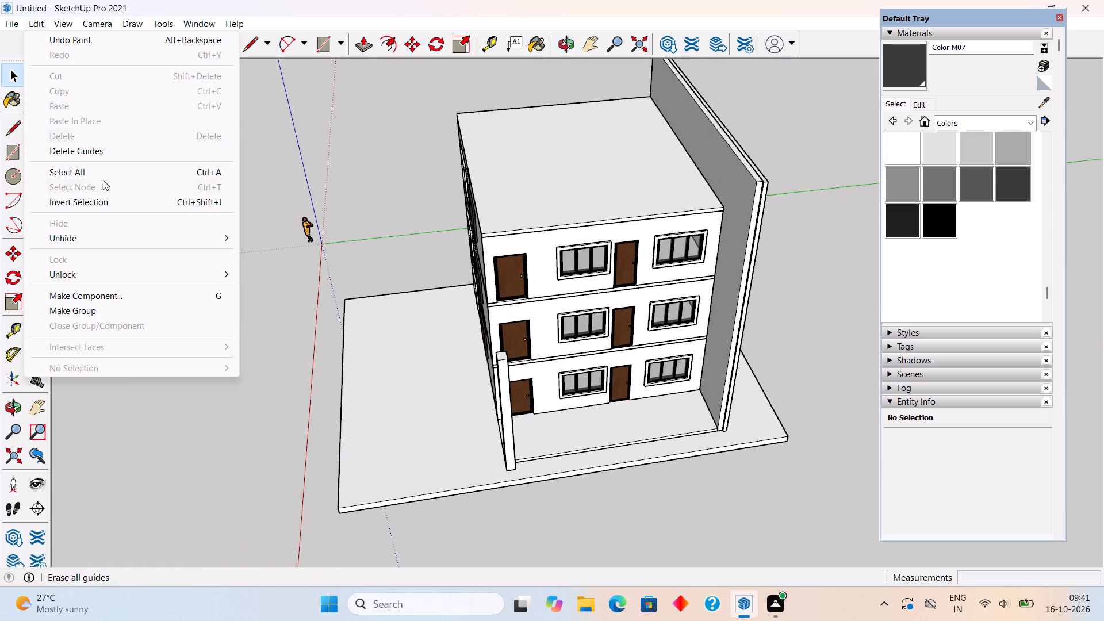
left_click(147, 242)
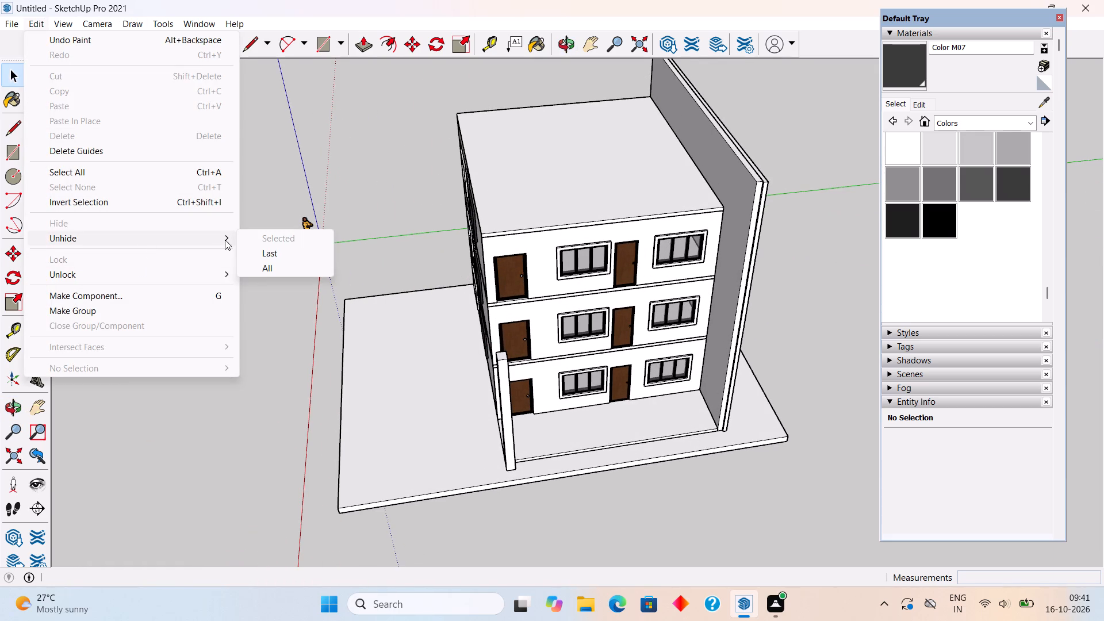
left_click(273, 262)
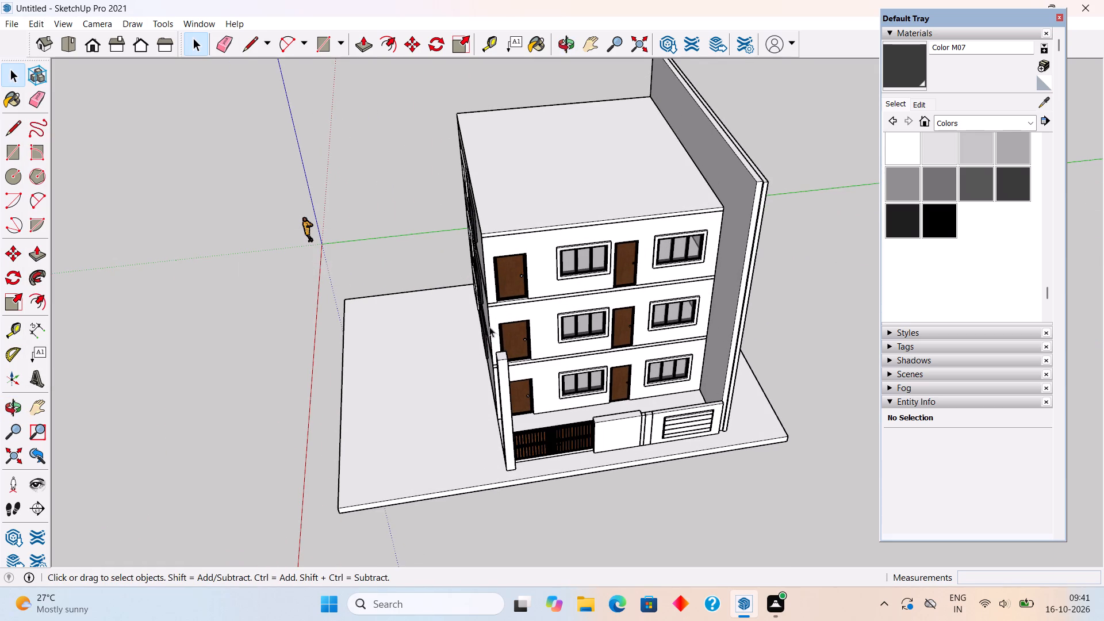
Examine the front gate, boundary wall, corner column and the open side passage from several angles.
middle_click_drag(546, 347, 593, 270)
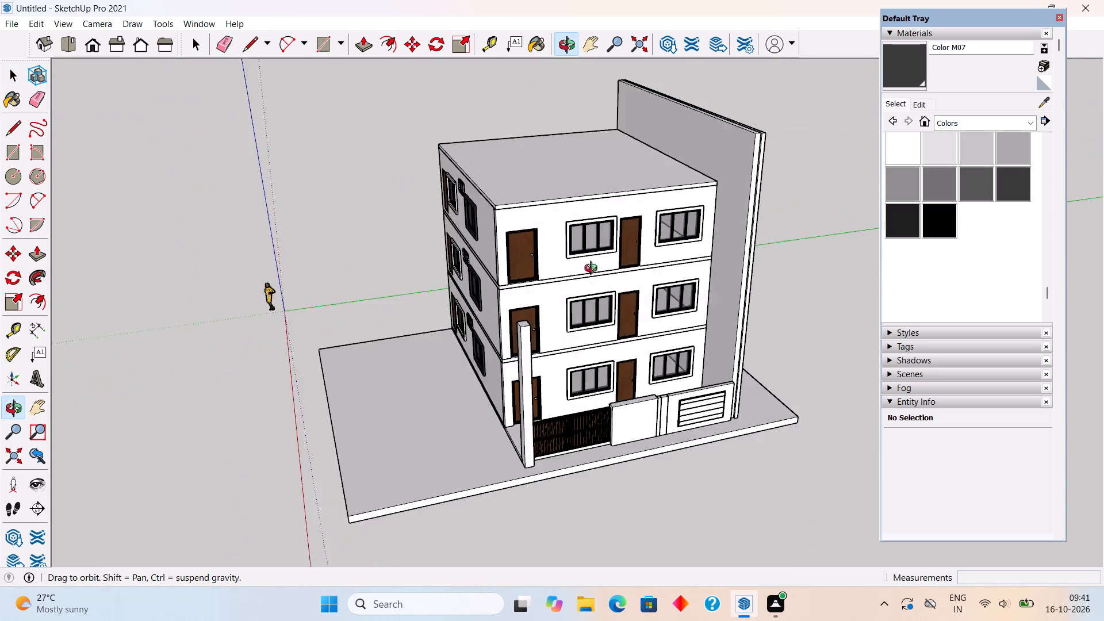
middle_click_drag(593, 270, 462, 144)
scroll(597, 384, "up", 4)
middle_click_drag(555, 399, 719, 420)
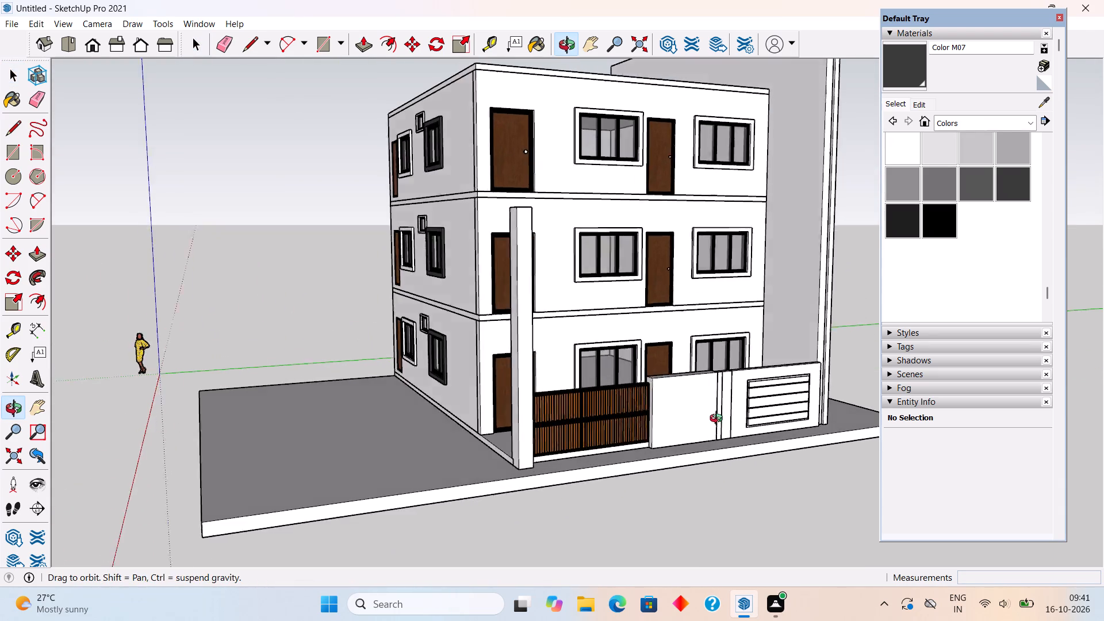
middle_click_drag(719, 420, 723, 417)
scroll(723, 417, "up", 3)
scroll(630, 413, "up", 5)
middle_click_drag(403, 407, 316, 400)
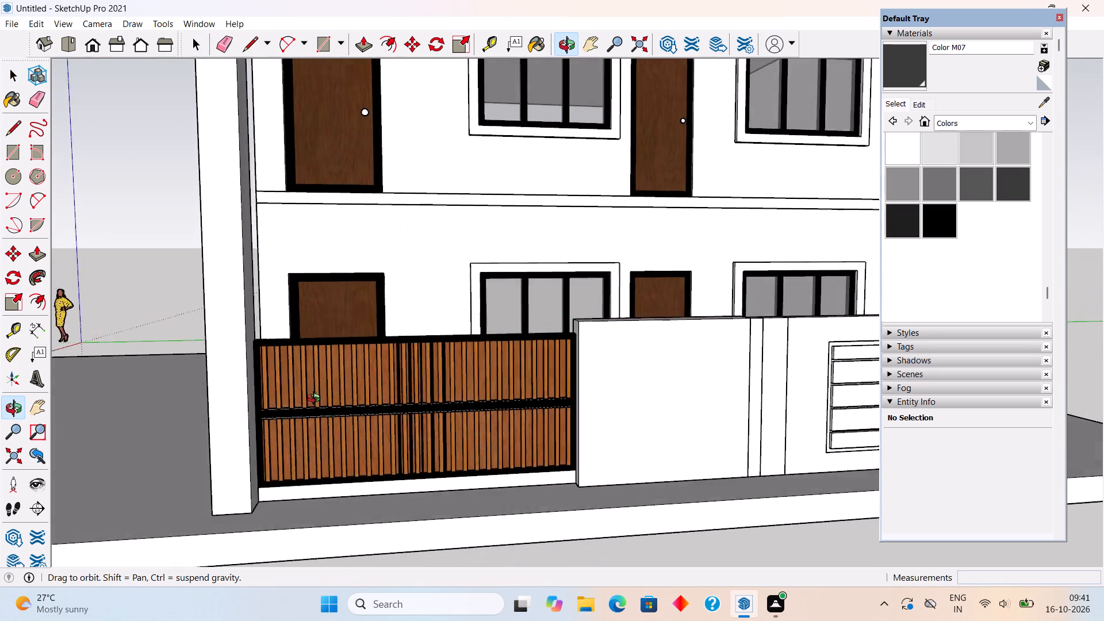
middle_click_drag(316, 400, 568, 390)
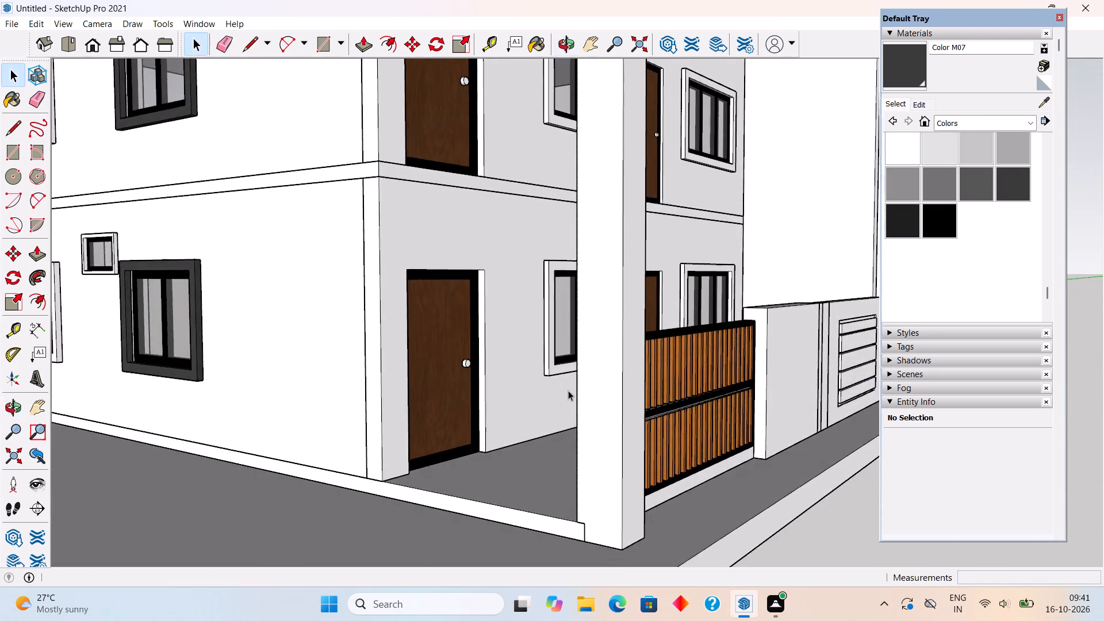
scroll(568, 390, "down", 2)
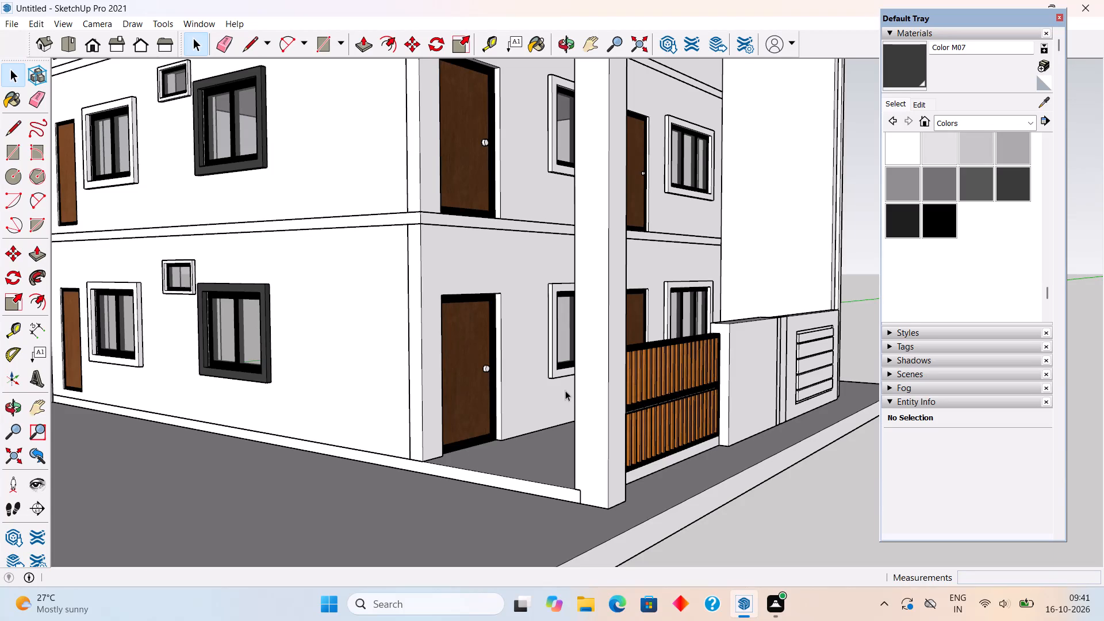
middle_click_drag(476, 398, 534, 431)
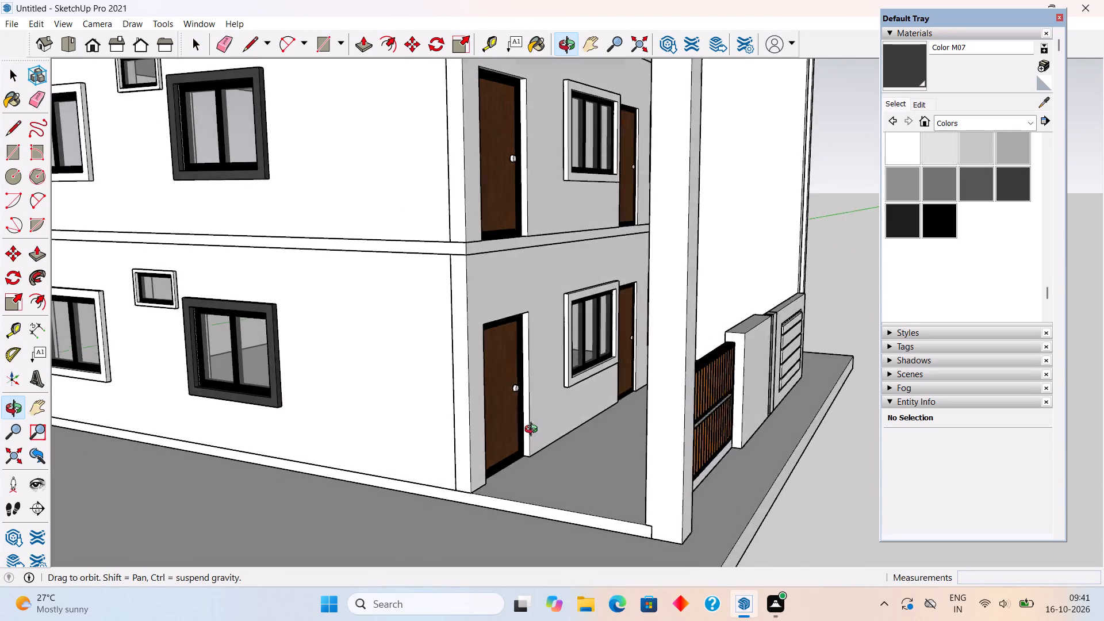
middle_click_drag(534, 431, 603, 423)
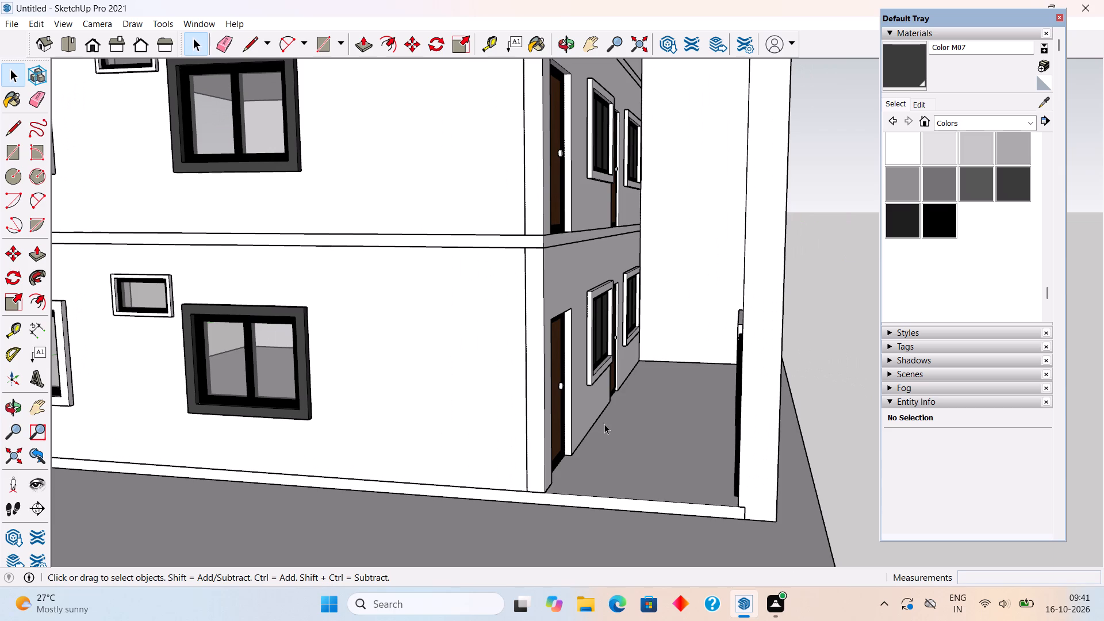
middle_click_drag(628, 455, 709, 503)
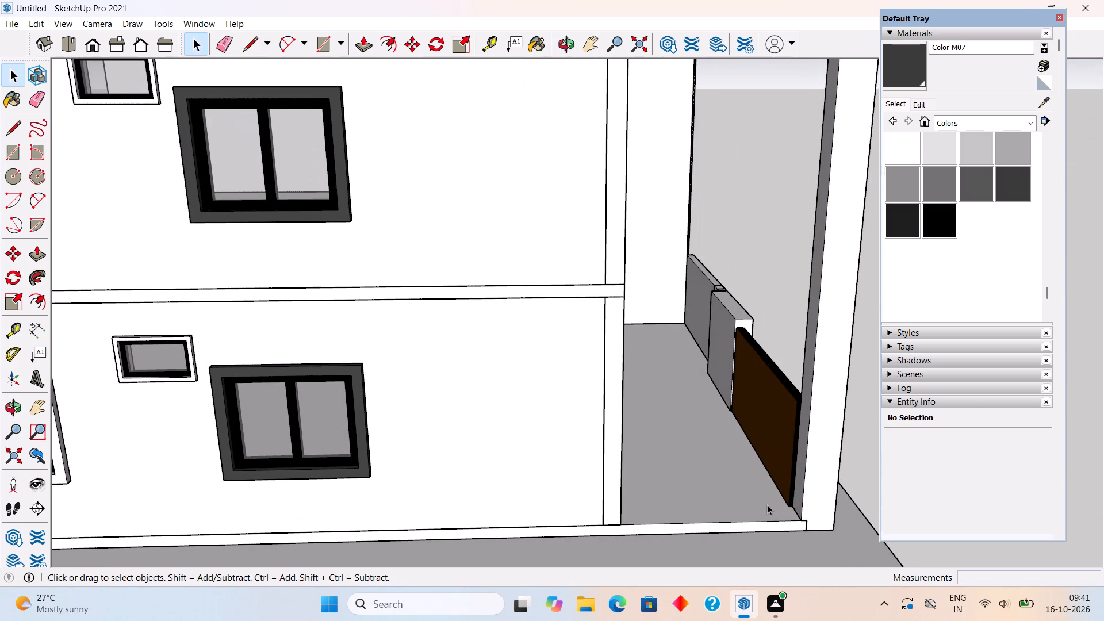
scroll(770, 483, "up", 2)
scroll(755, 448, "down", 5)
scroll(809, 524, "up", 5)
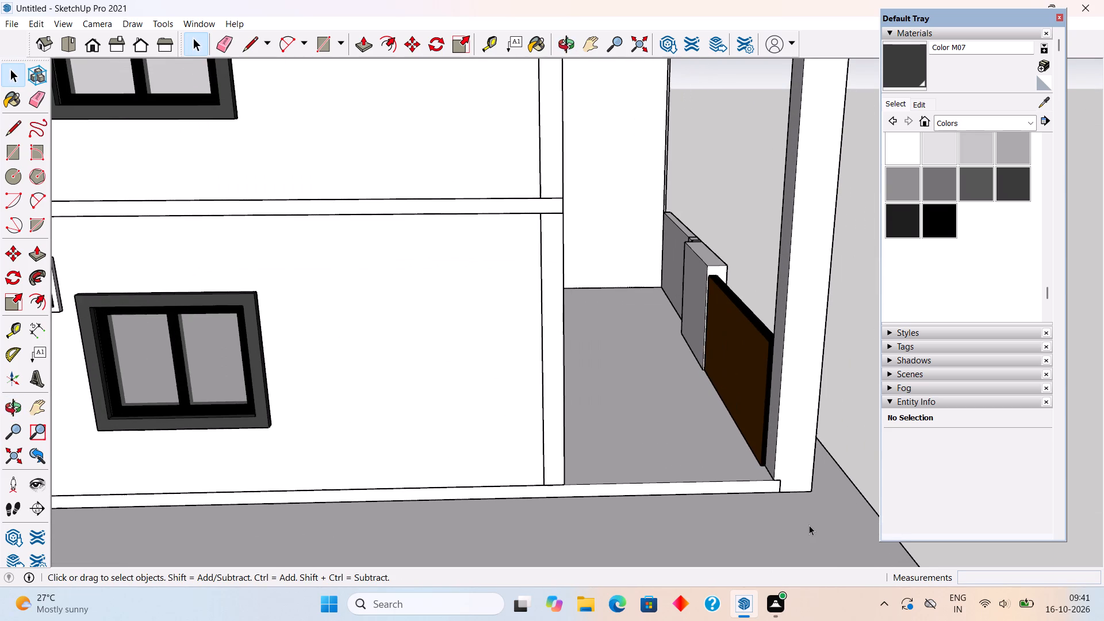
middle_click_drag(804, 522, 796, 477)
scroll(796, 477, "up", 1)
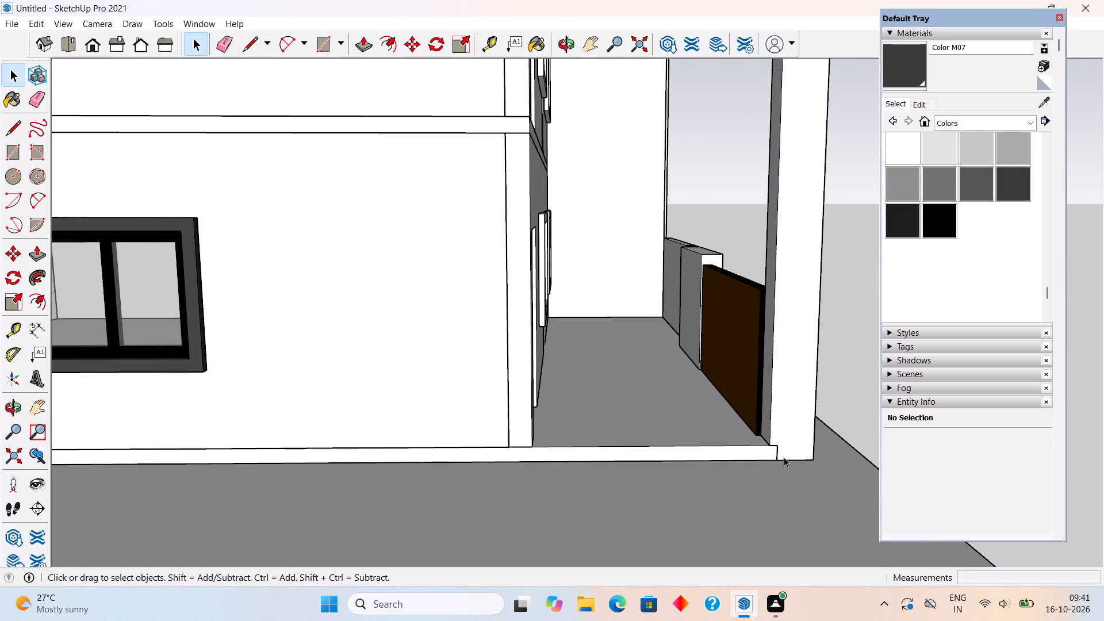
middle_click_drag(759, 453, 686, 449)
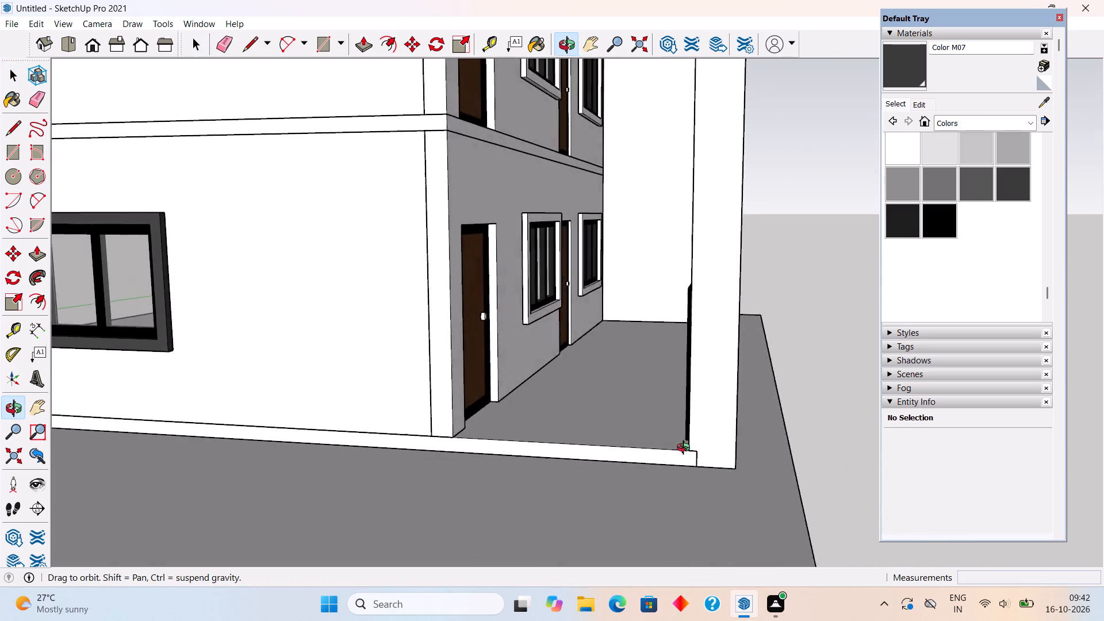
middle_click_drag(686, 449, 522, 494)
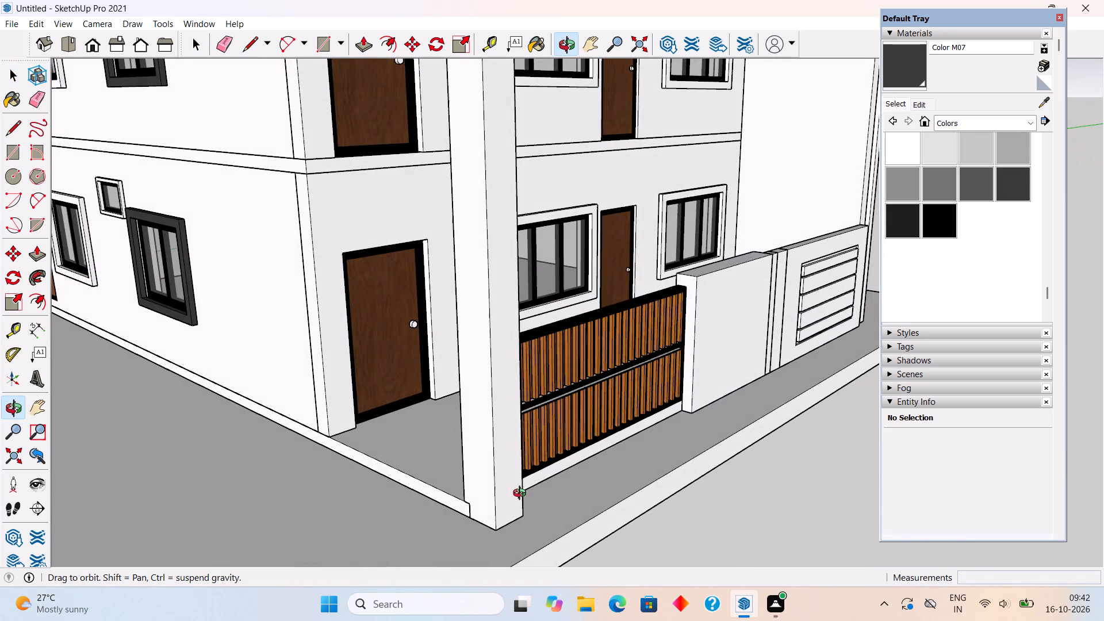
middle_click_drag(522, 494, 707, 487)
scroll(707, 487, "down", 6)
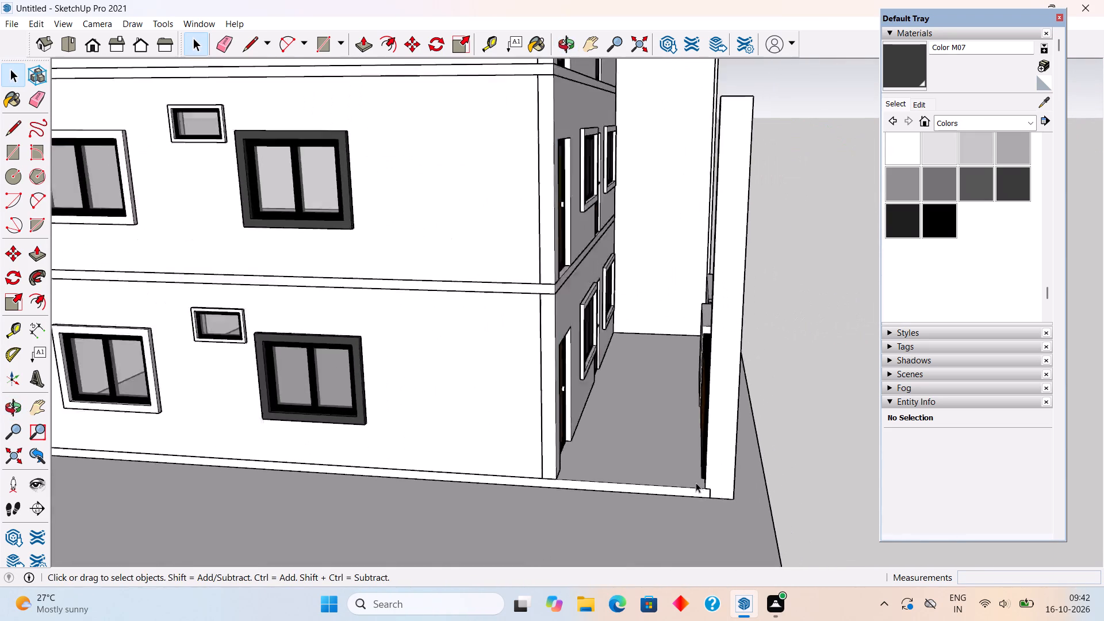
scroll(696, 482, "down", 2)
Place a vertical guide 4' from the building corner across the side passage and a horizontal guide 5' above the plinth's bottom edge.
middle_click_drag(691, 527, 777, 509)
scroll(777, 509, "up", 3)
scroll(755, 457, "up", 4)
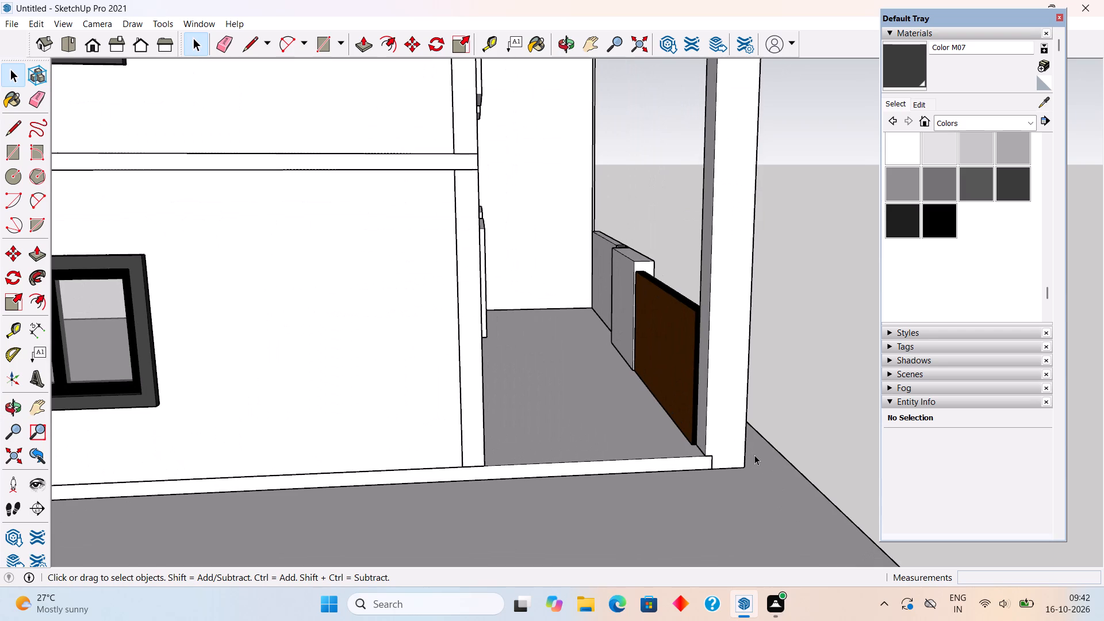
key("t")
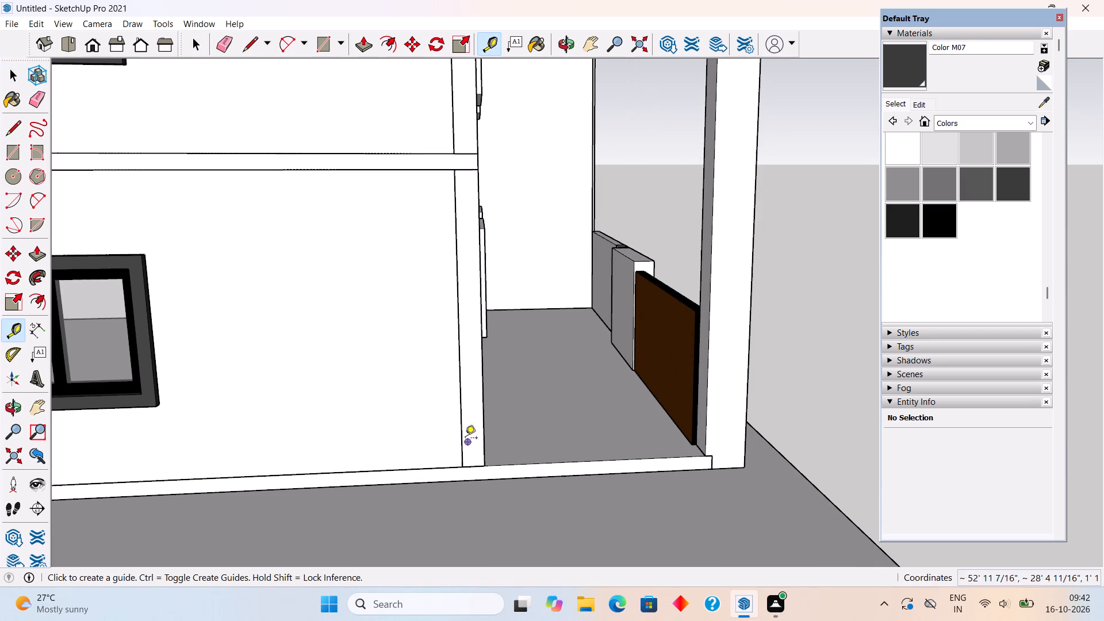
left_click(482, 440)
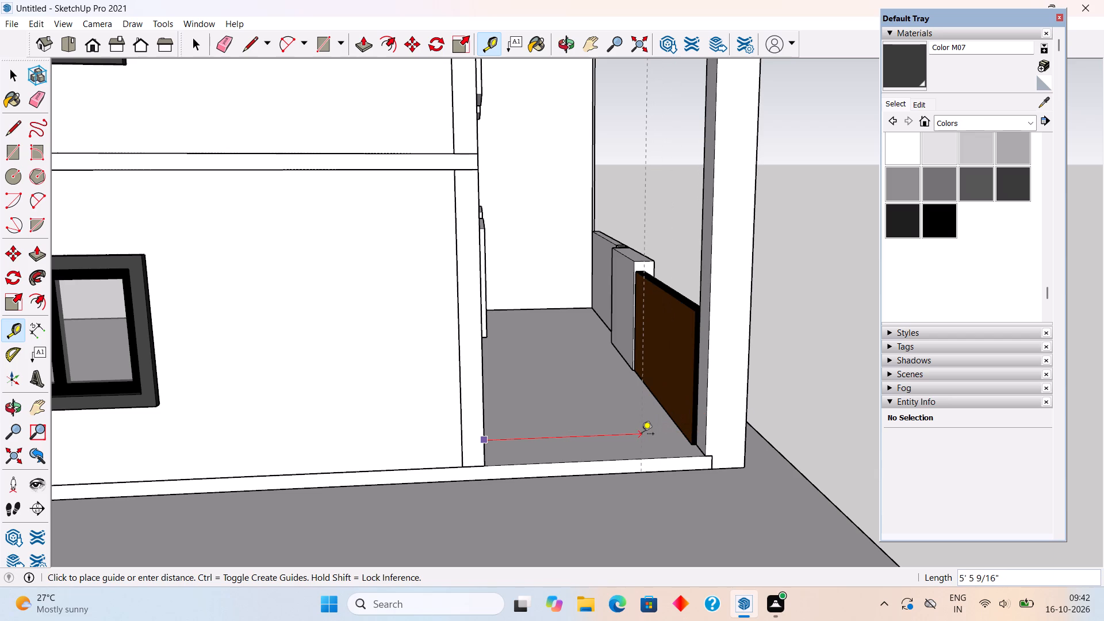
type("4'")
key("Return")
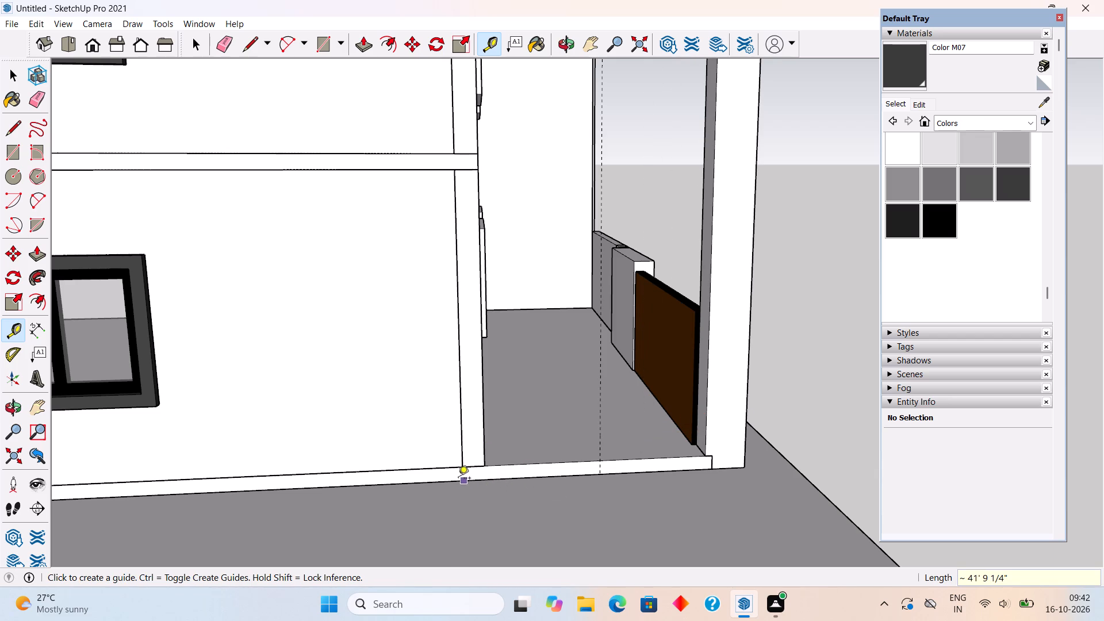
left_click(478, 481)
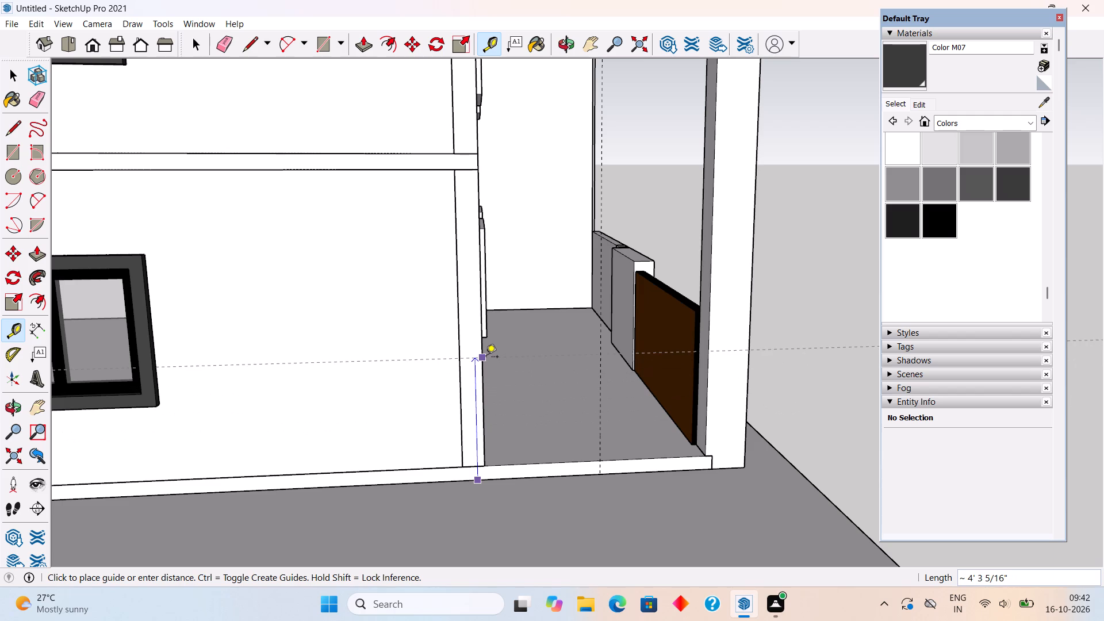
type("5'")
key("Return")
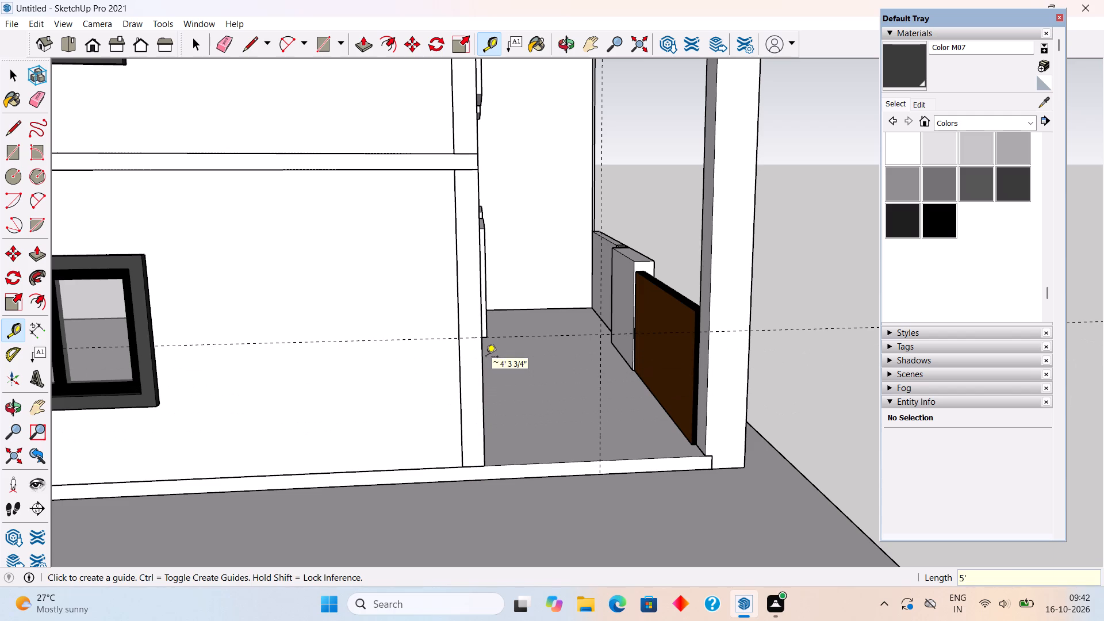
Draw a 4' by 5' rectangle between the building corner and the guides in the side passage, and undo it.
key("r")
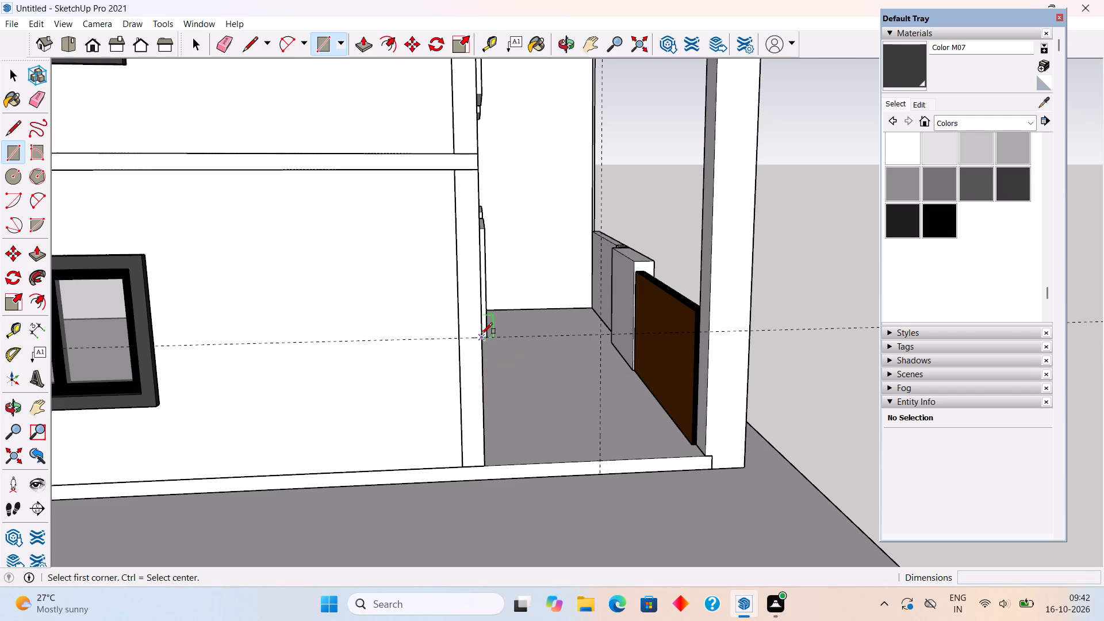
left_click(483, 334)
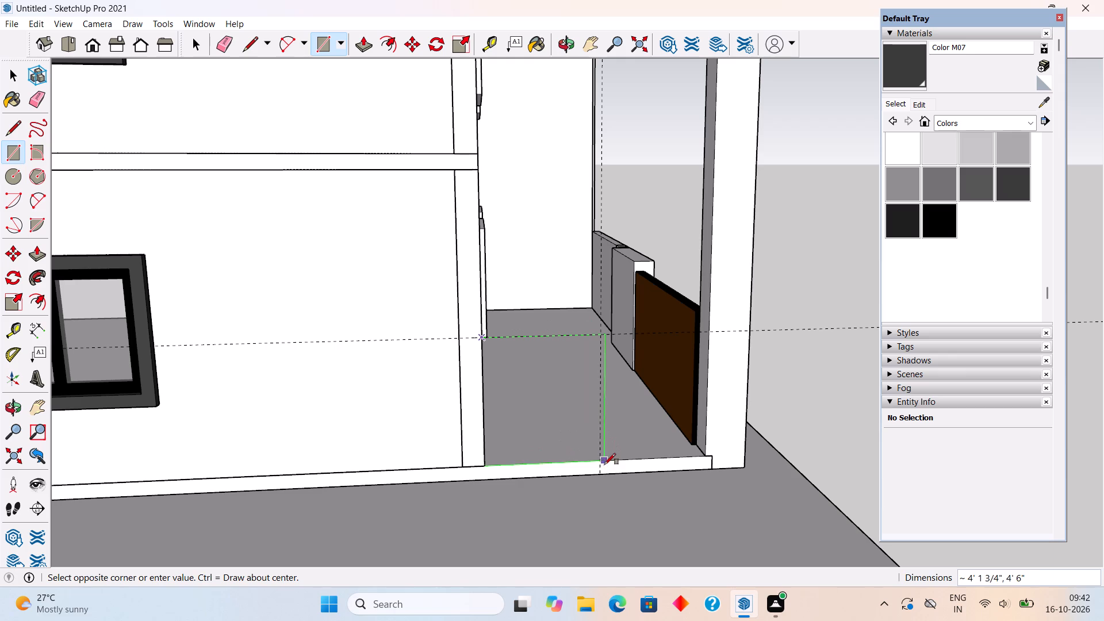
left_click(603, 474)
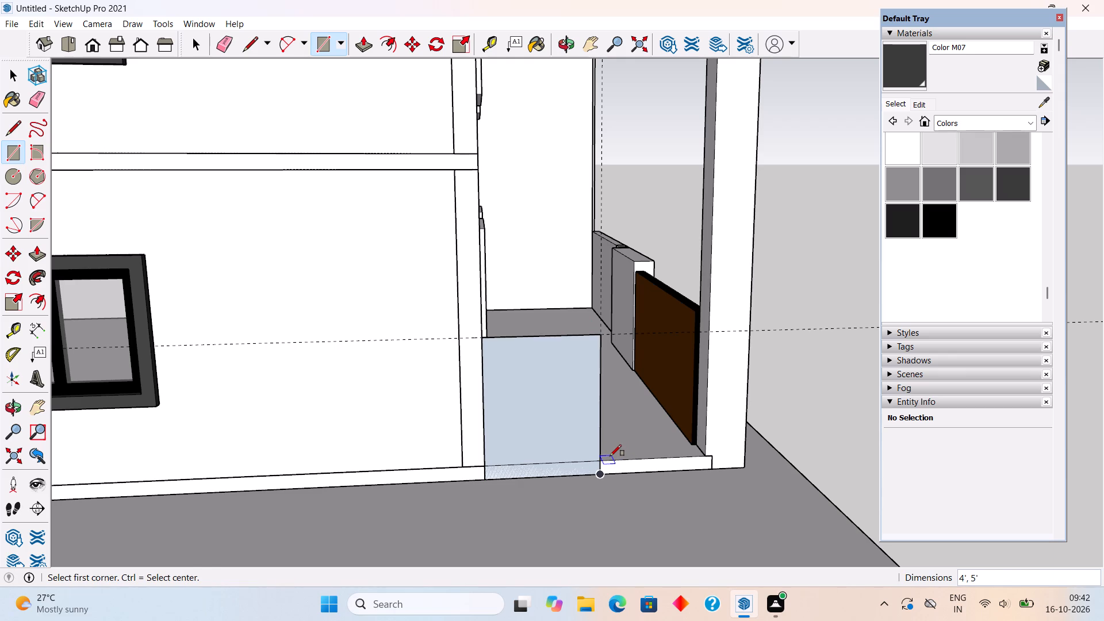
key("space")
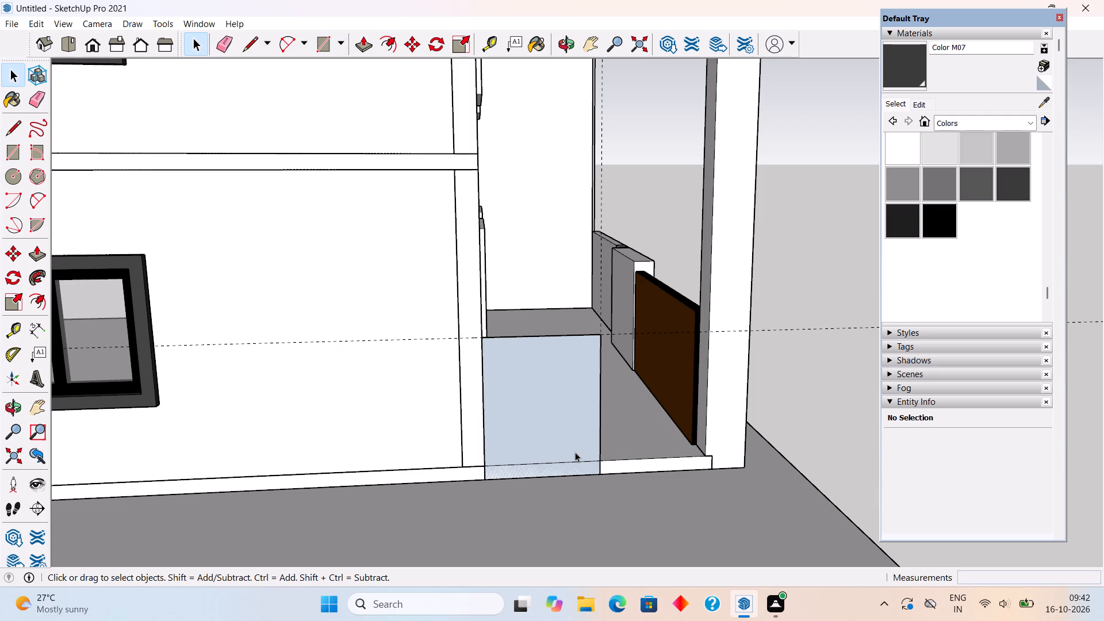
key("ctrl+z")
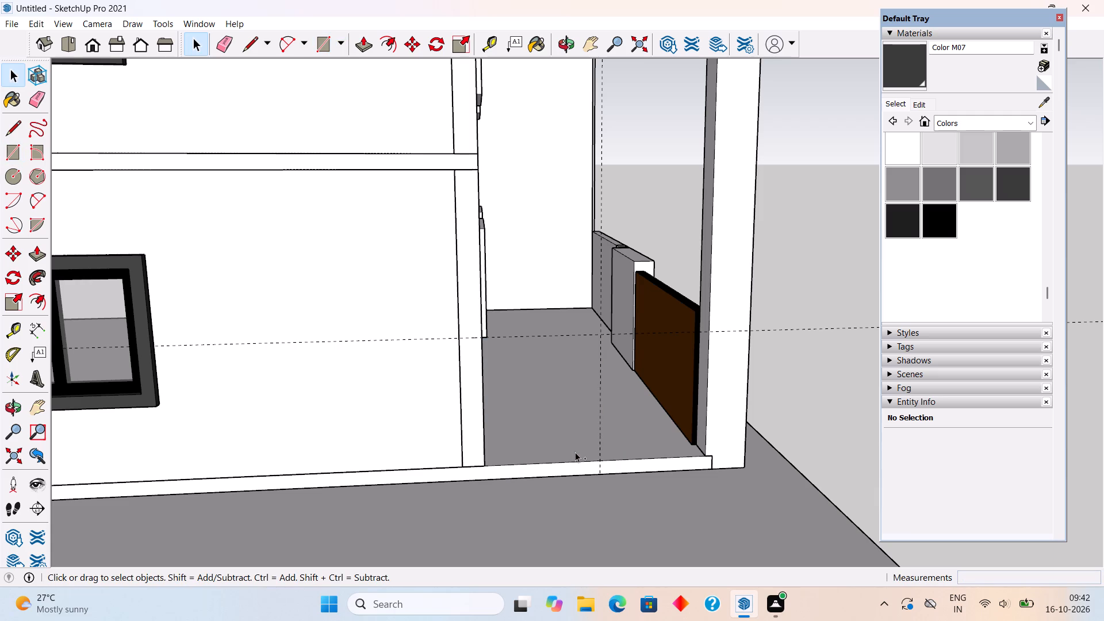
Add vertical guides in the side passage opening, 6" inside the 4' guide and 3" out from the building corner.
key("t")
scroll(592, 426, "up", 4)
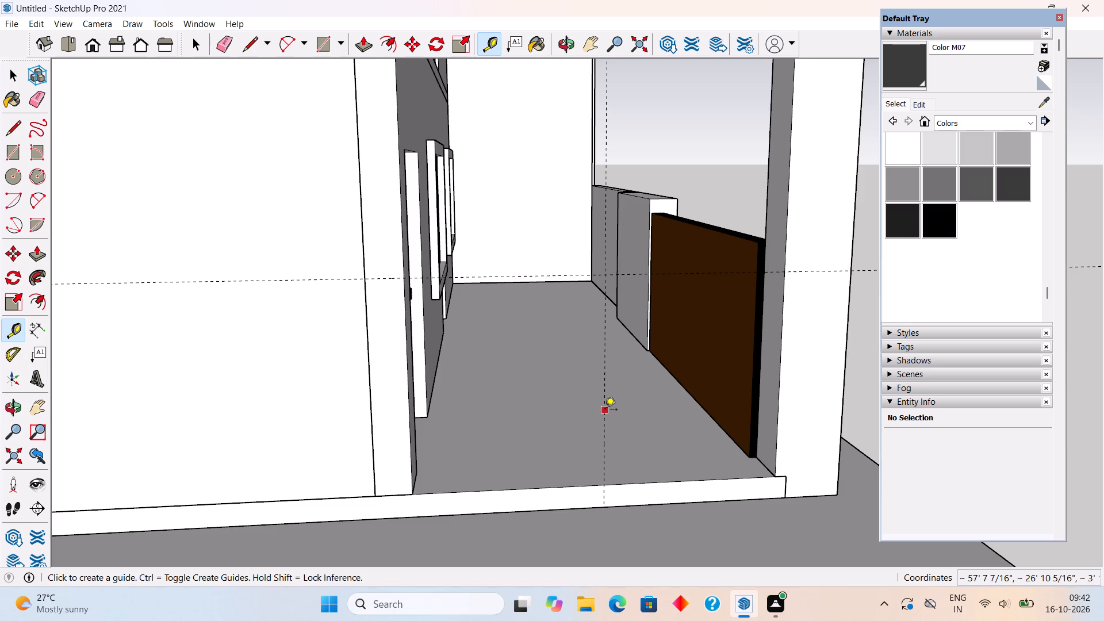
left_click(605, 411)
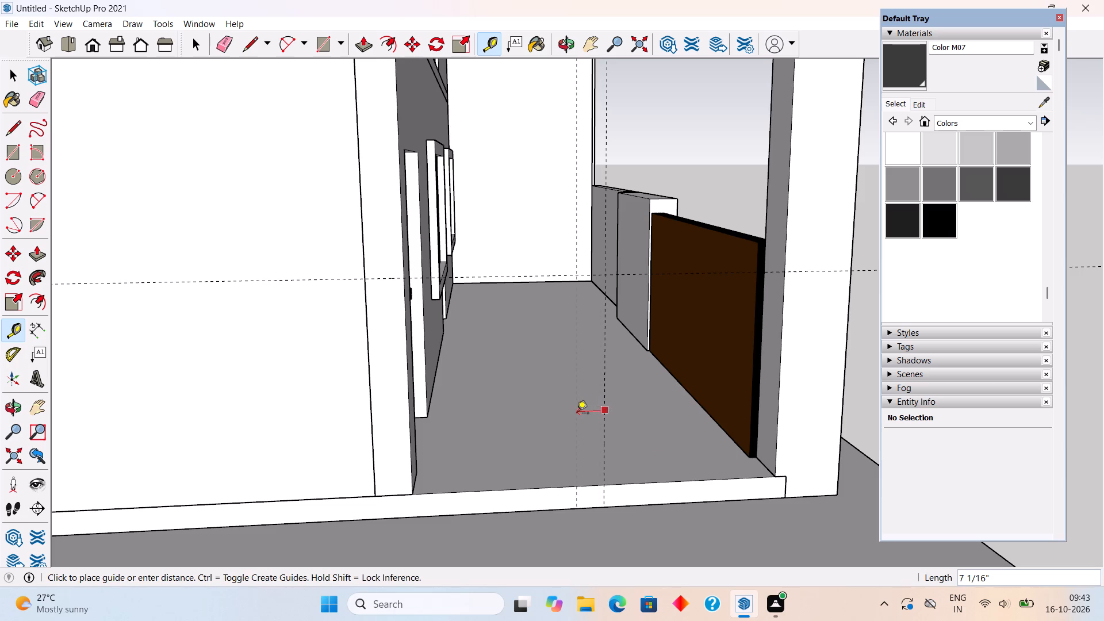
type("6\"")
key("Return")
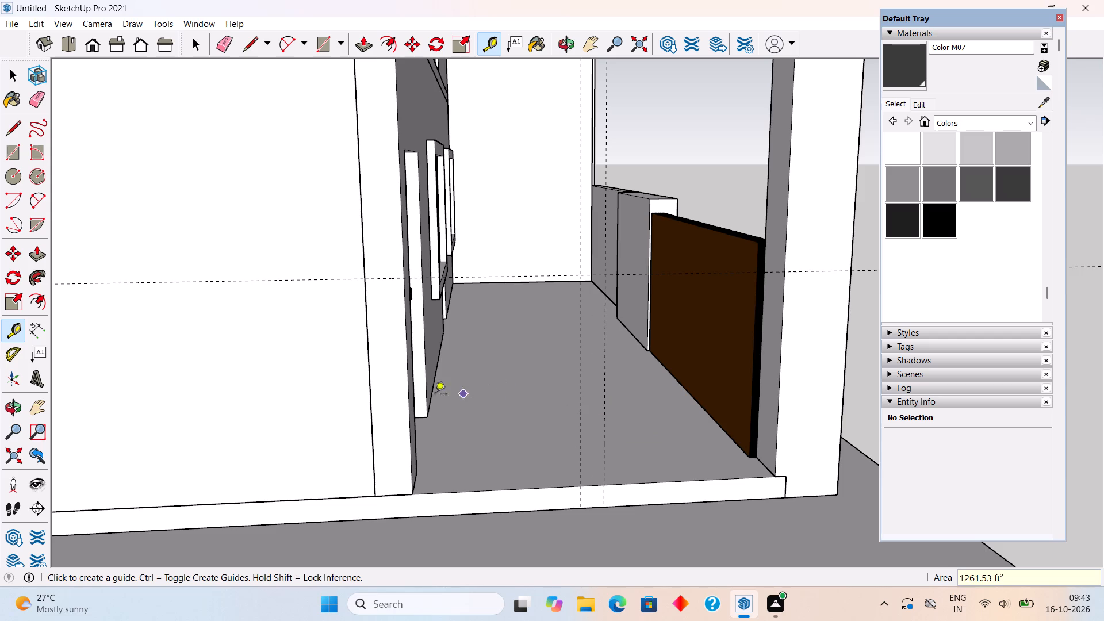
left_click(405, 369)
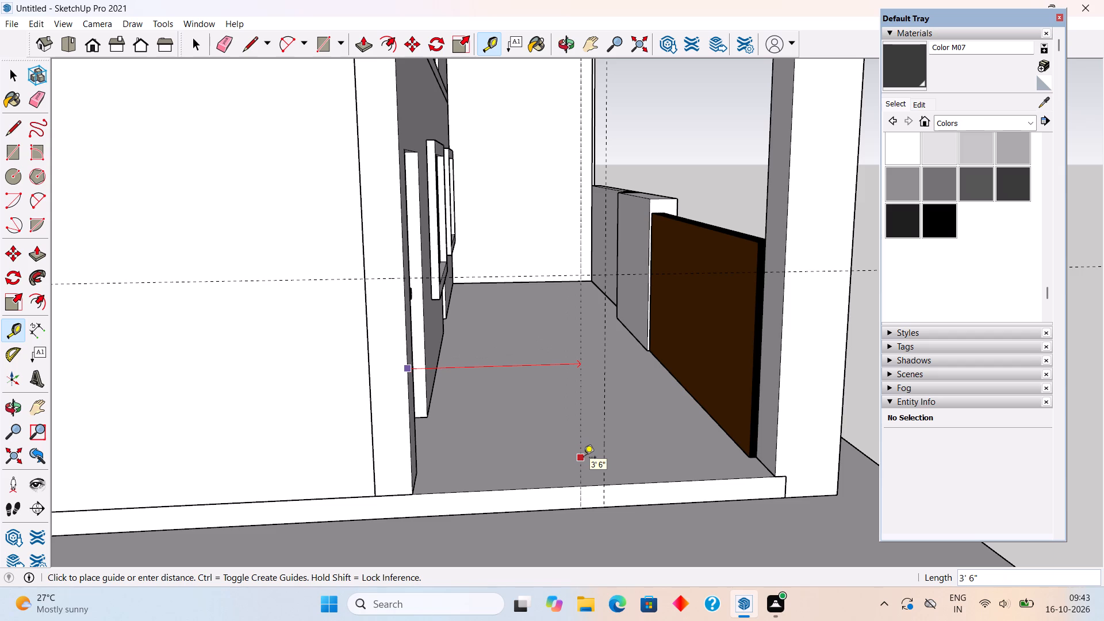
type("3\"")
key("Return")
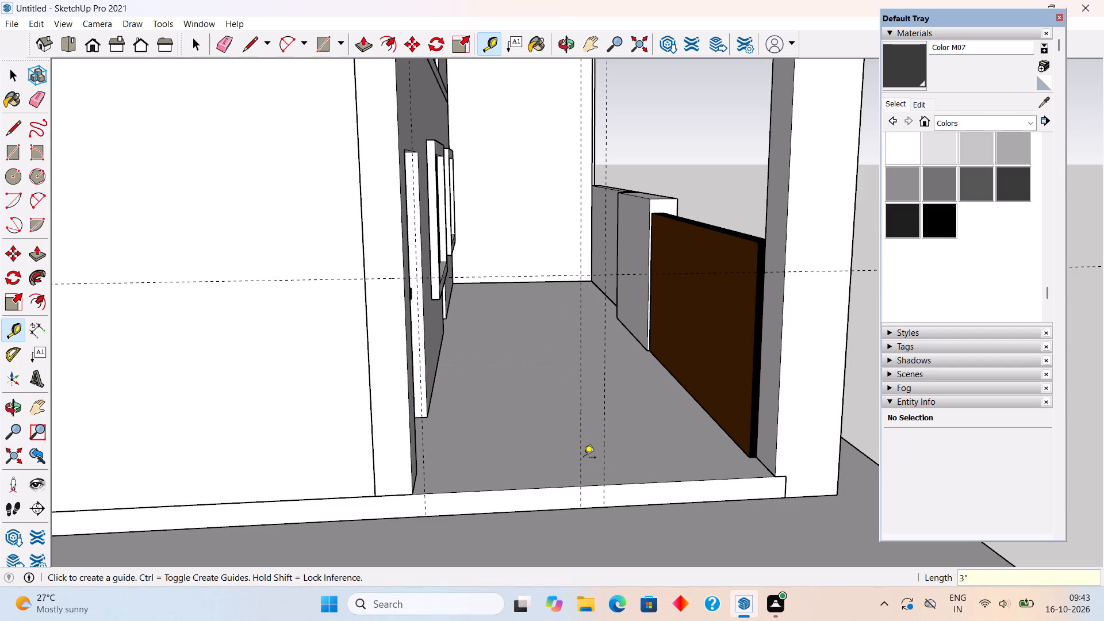
Add a vertical guide 4" farther into the side passage opening from the guide 3" off the building corner.
left_click(421, 474)
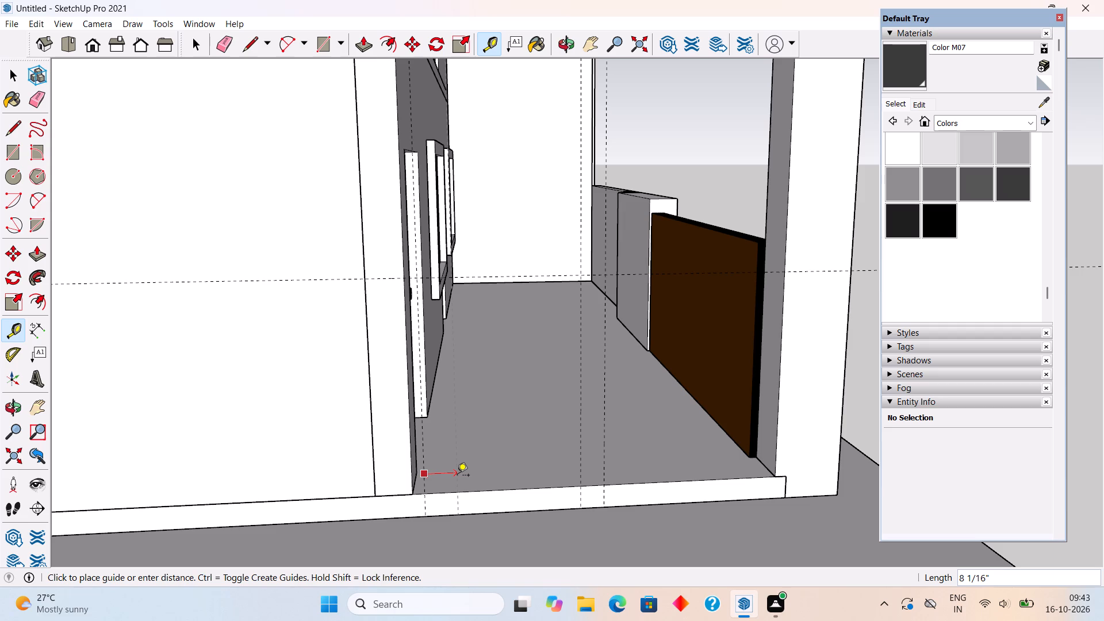
type("4\"")
key("Return")
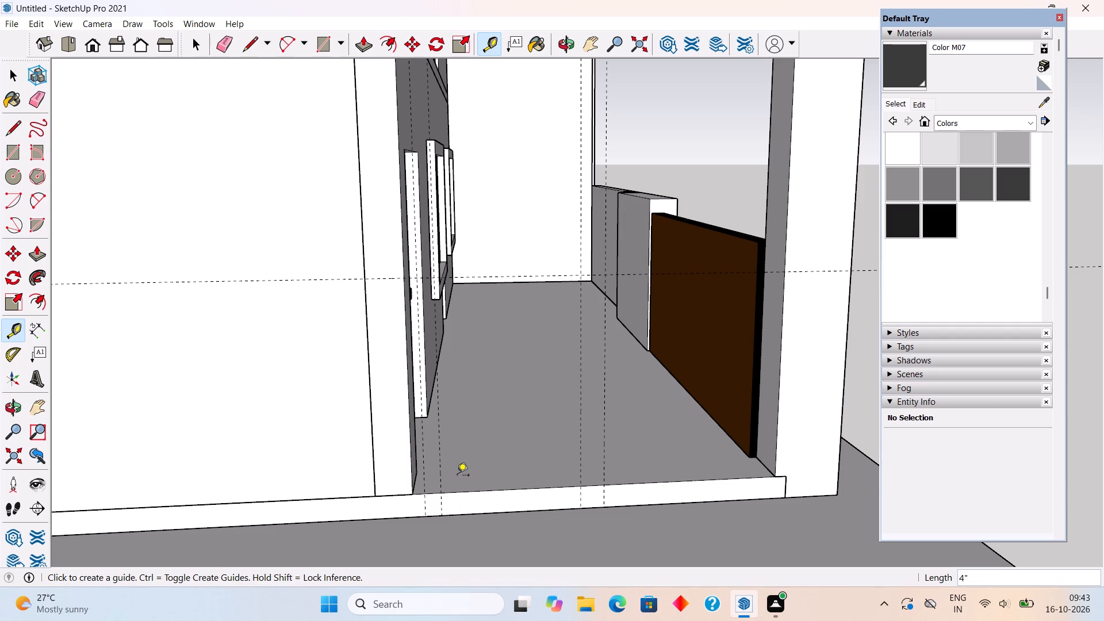
Draw a 3' 6" by 5' rectangle from the building corner and divide it with vertical lines along the two guides near that corner.
key("r")
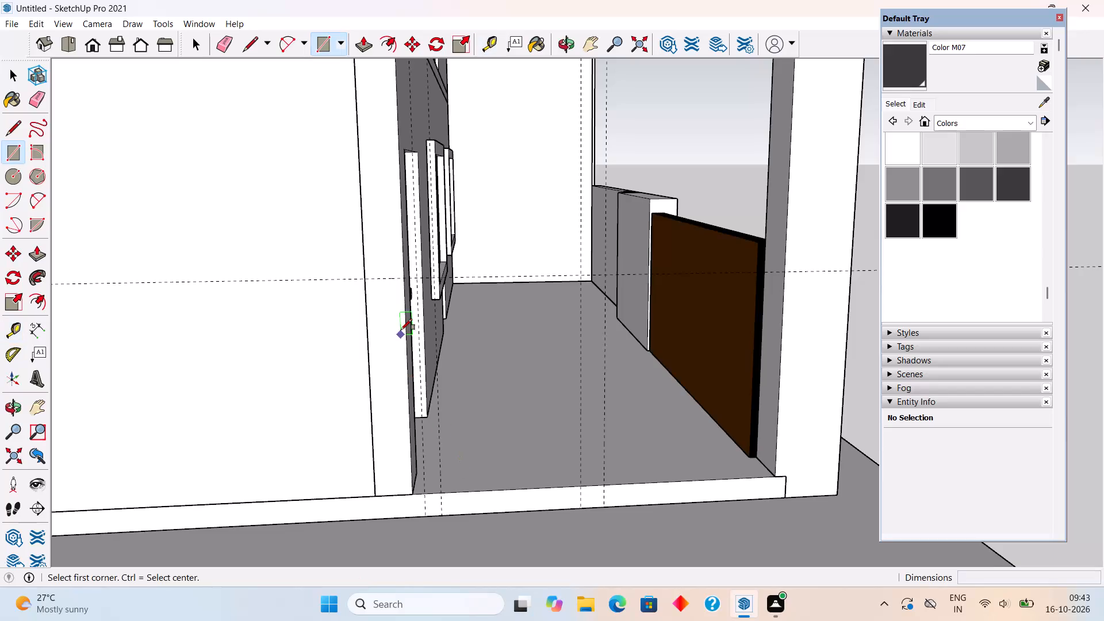
left_click(407, 278)
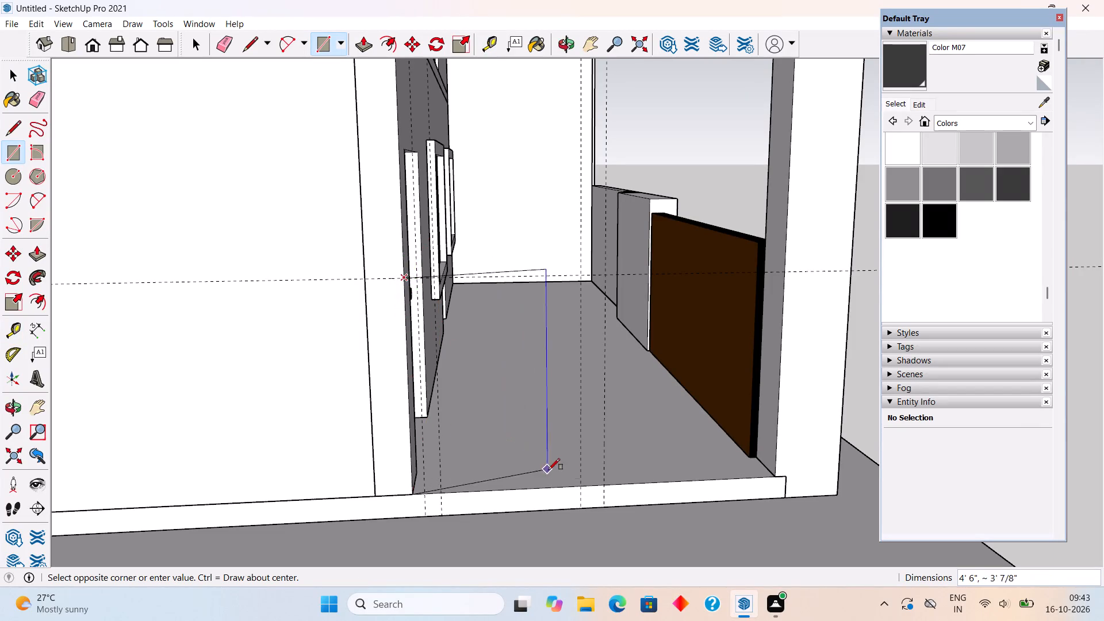
left_click(582, 507)
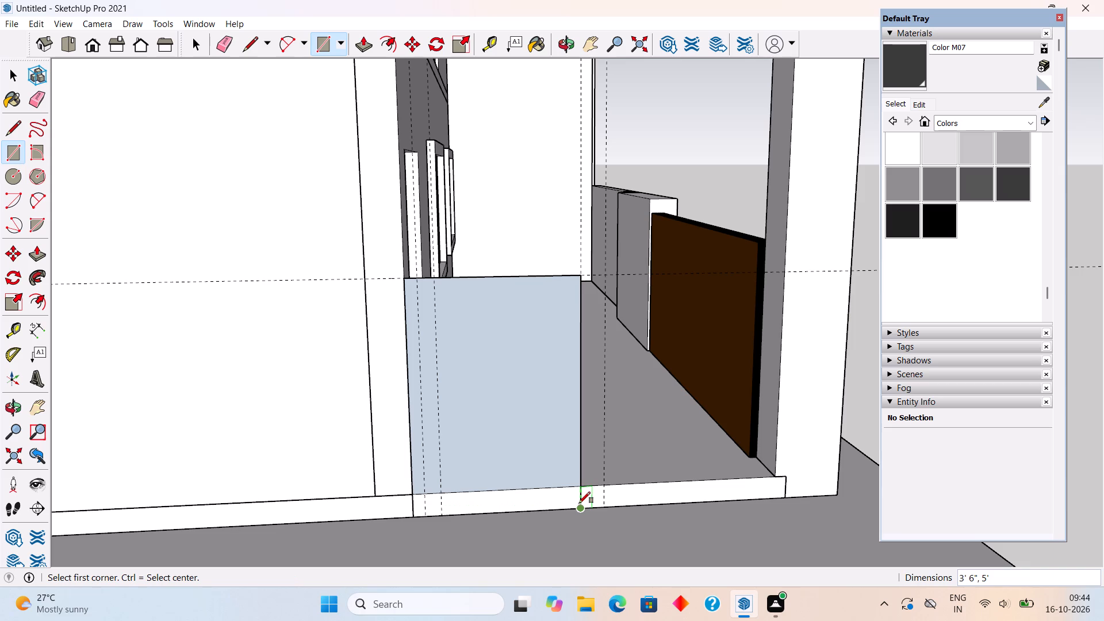
key("l")
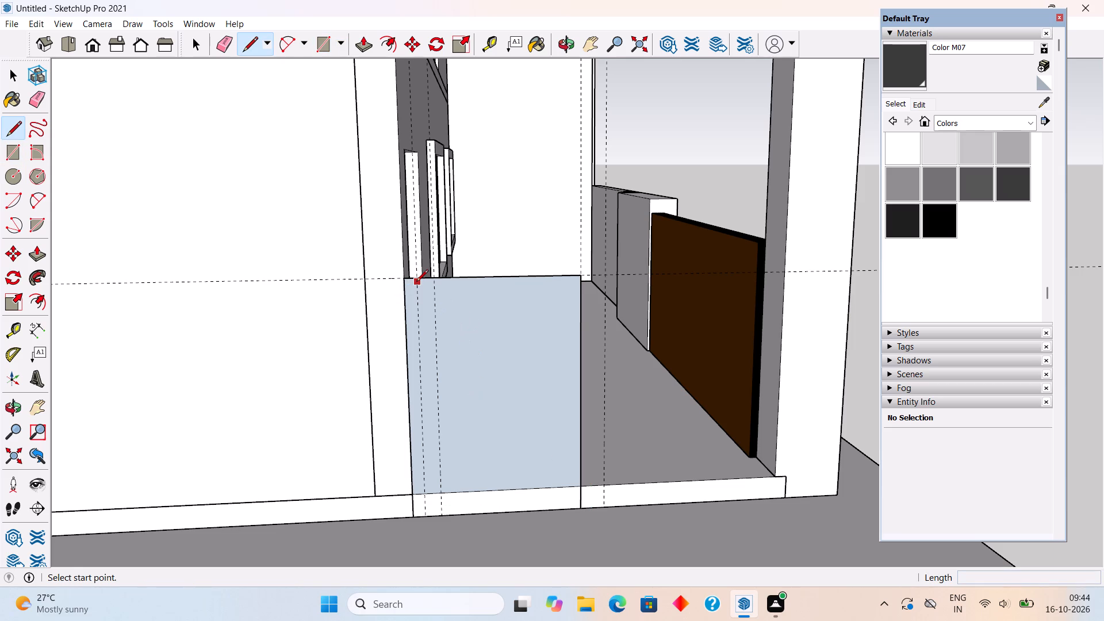
left_click(417, 279)
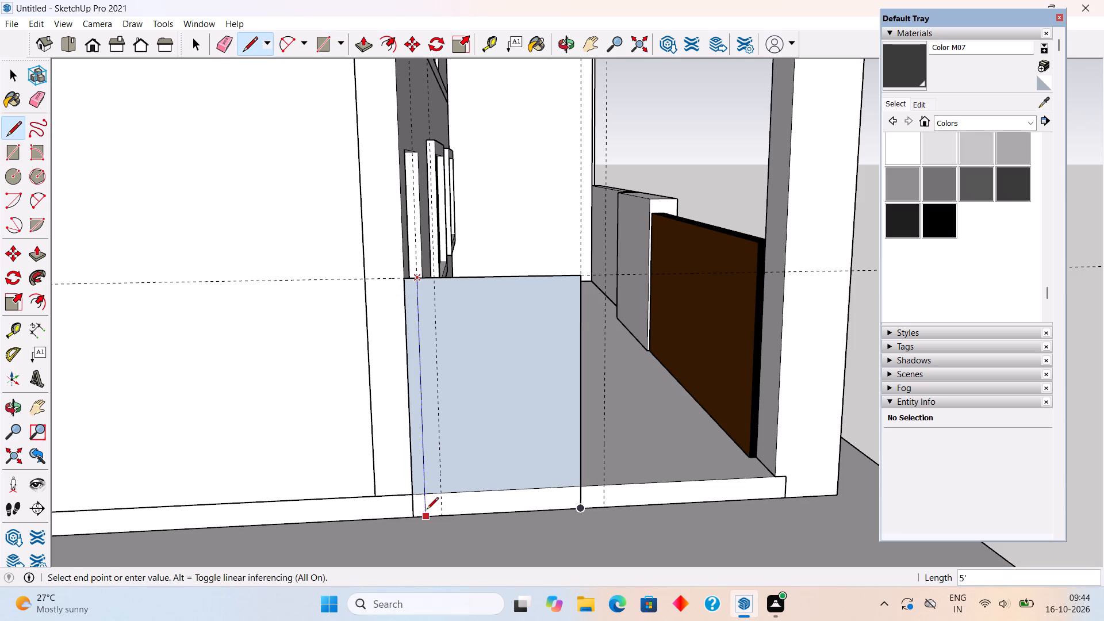
left_click(425, 512)
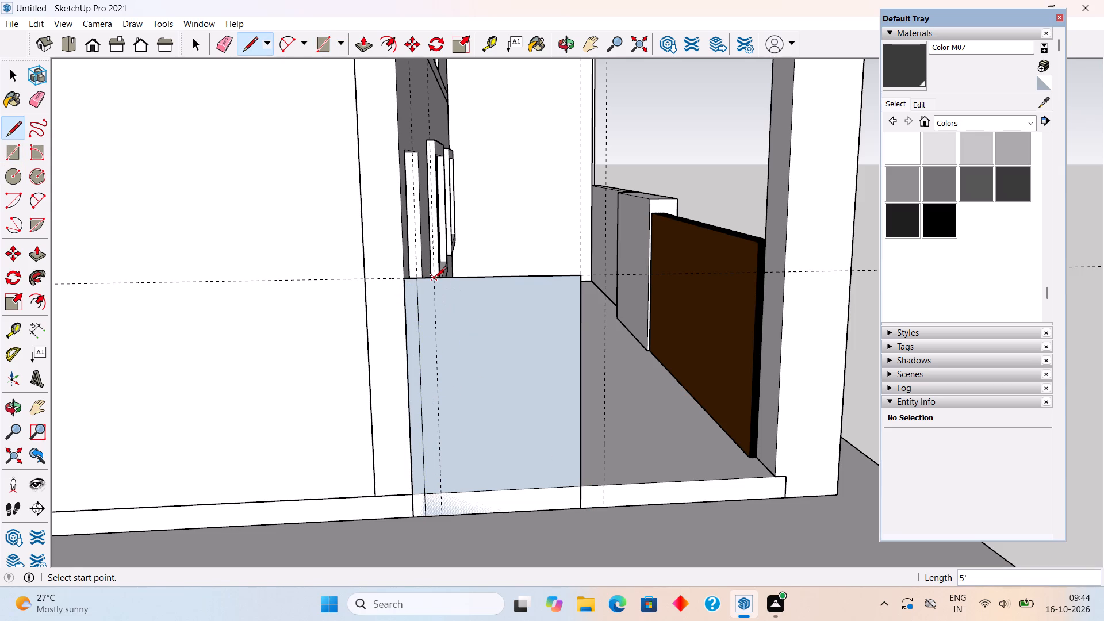
left_click(434, 279)
left_click(441, 516)
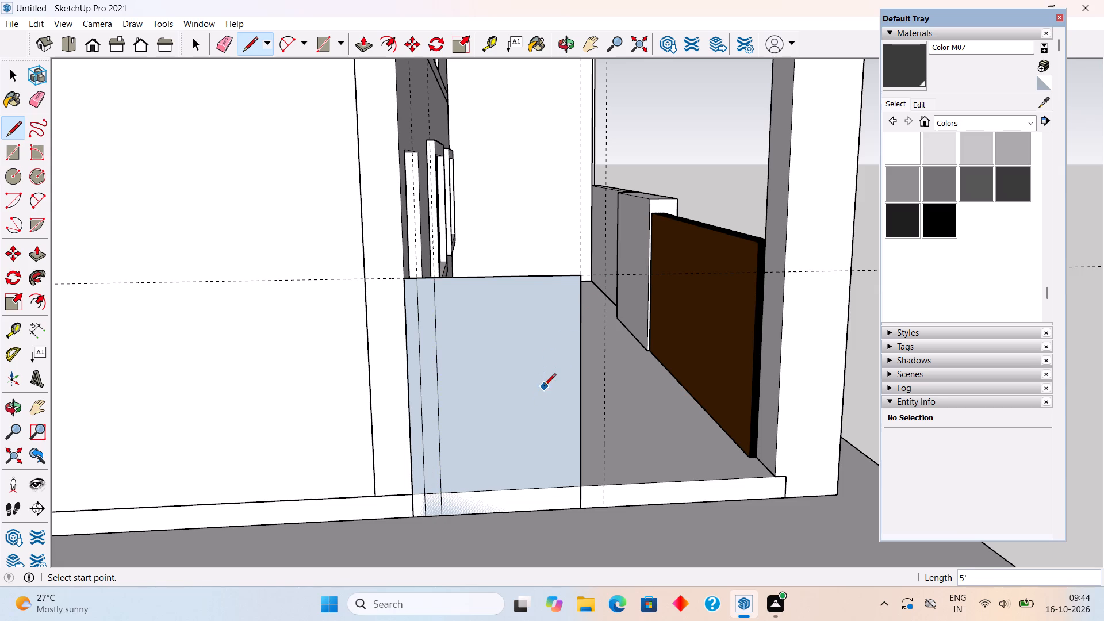
Extrude all three strips of the divided rectangle 3" outward so their front faces are flush.
key("space")
type("p")
left_click(544, 386)
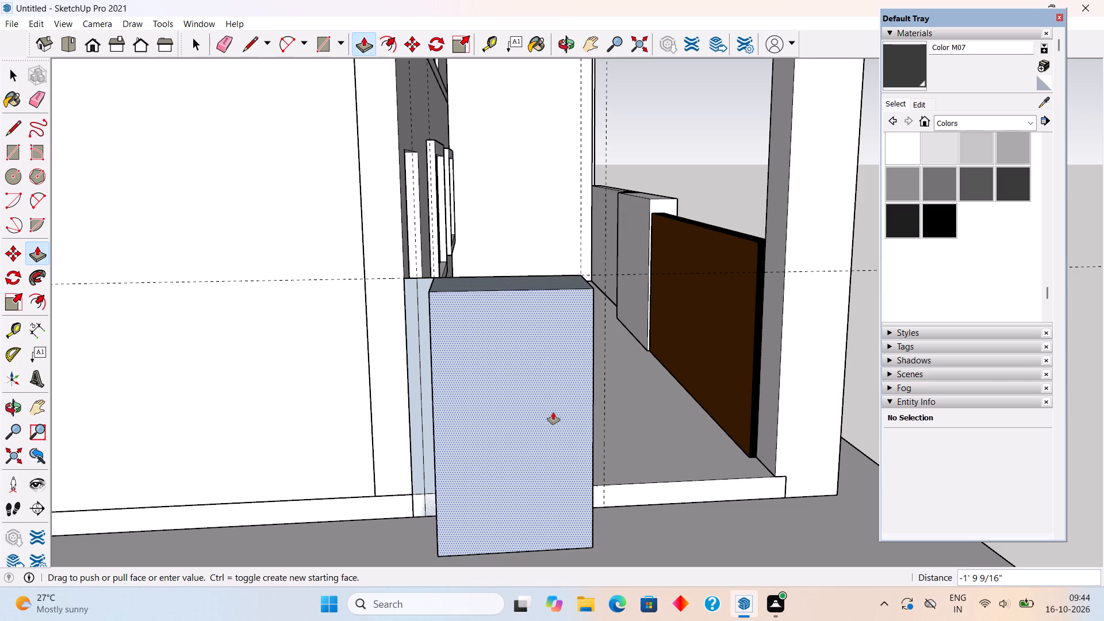
type("3\"")
key("Return")
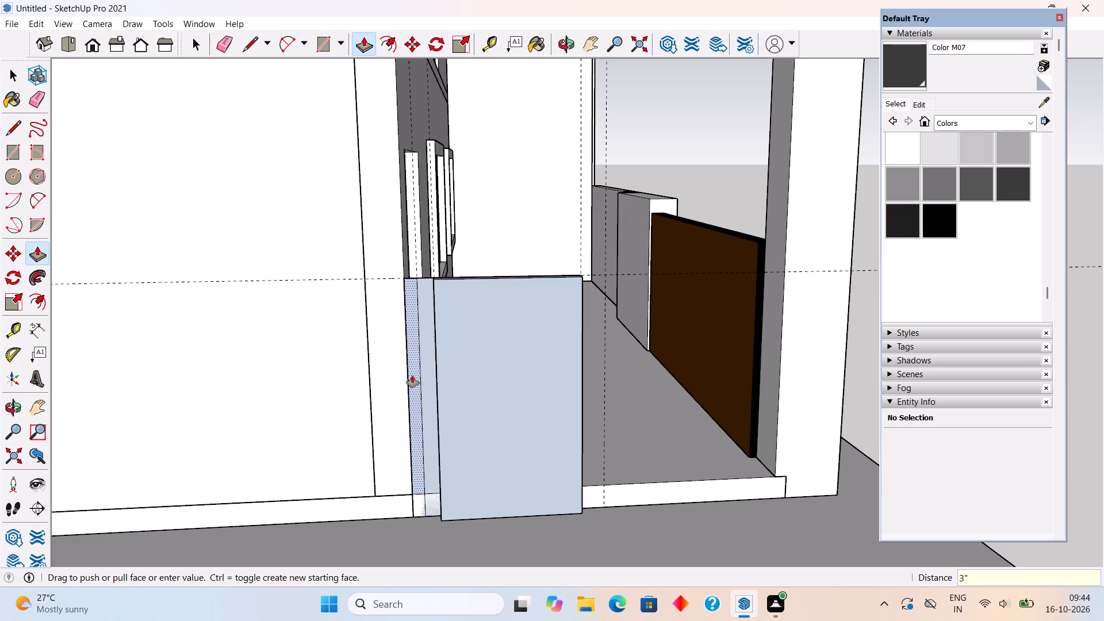
double_click(421, 397)
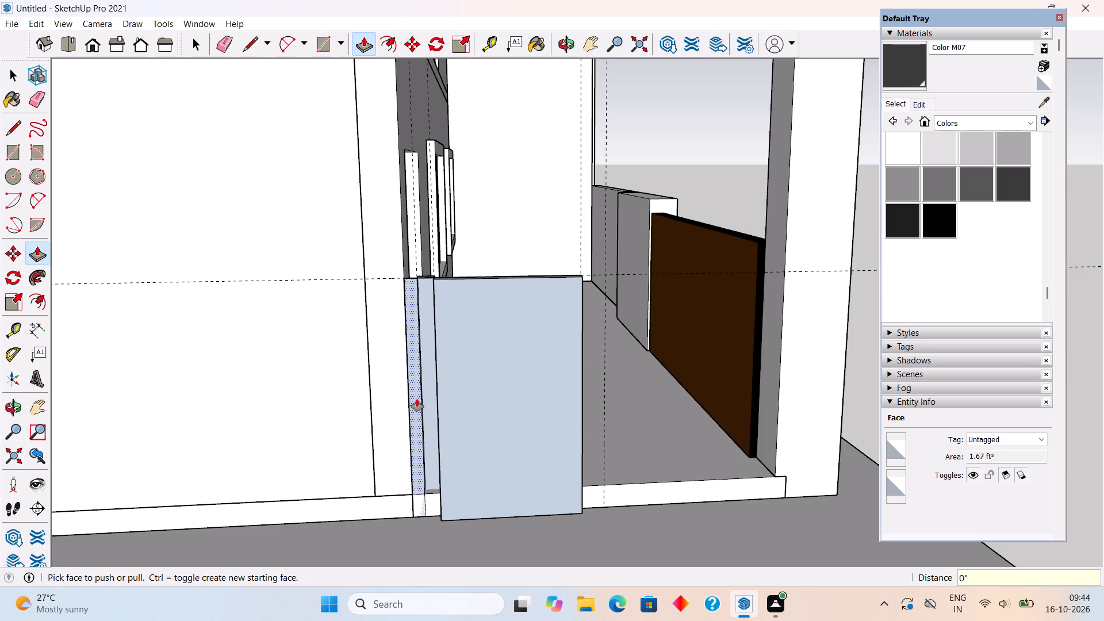
key("ctrl+z")
left_click(426, 400)
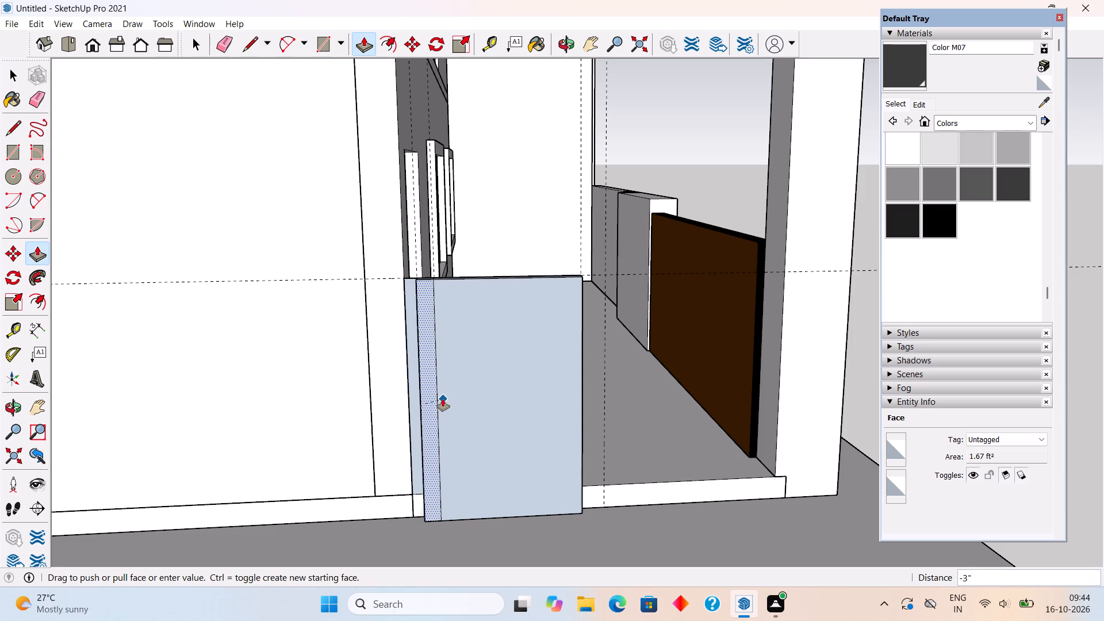
left_click(443, 399)
left_click(418, 412)
left_click(438, 412)
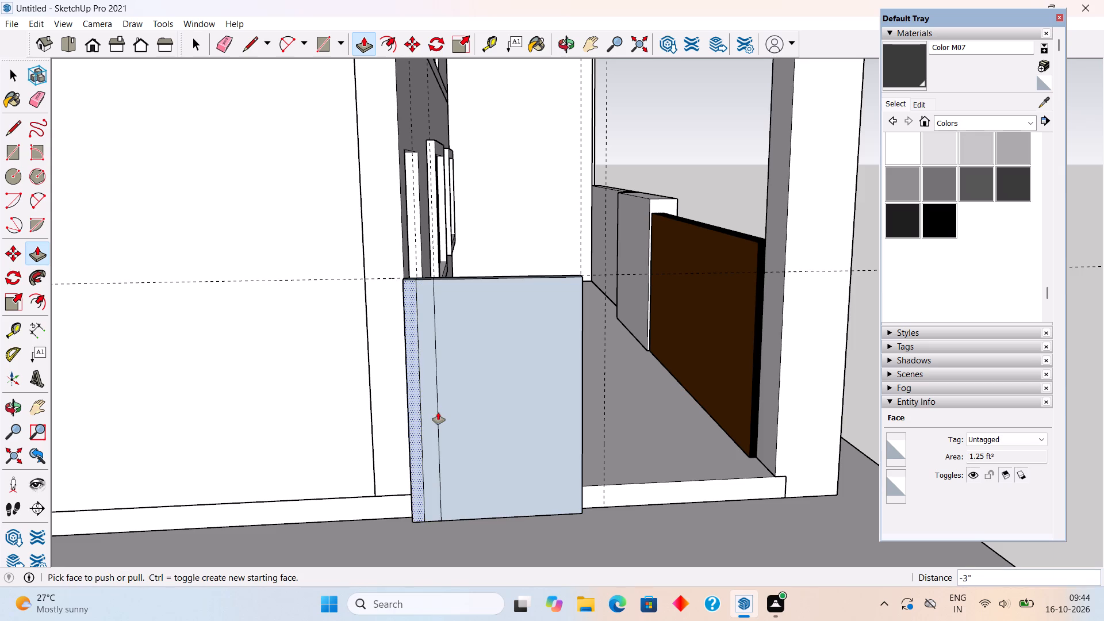
Group the extruded panel at the building corner and paint it white with Color M00.
key("space")
triple_click(438, 412)
right_click(438, 412)
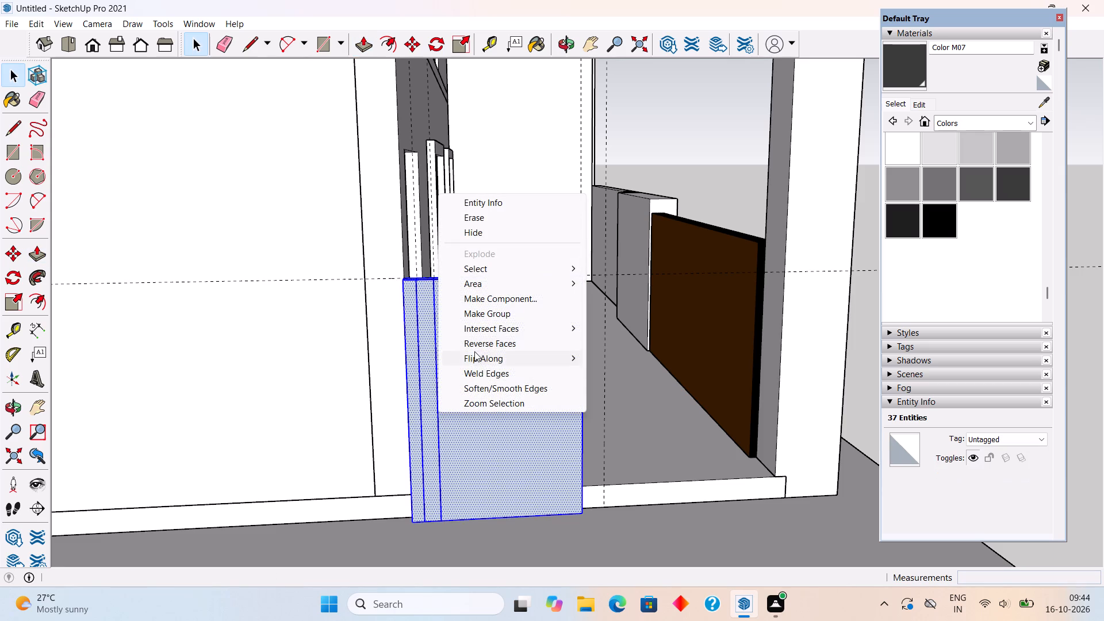
left_click(484, 319)
left_click(691, 132)
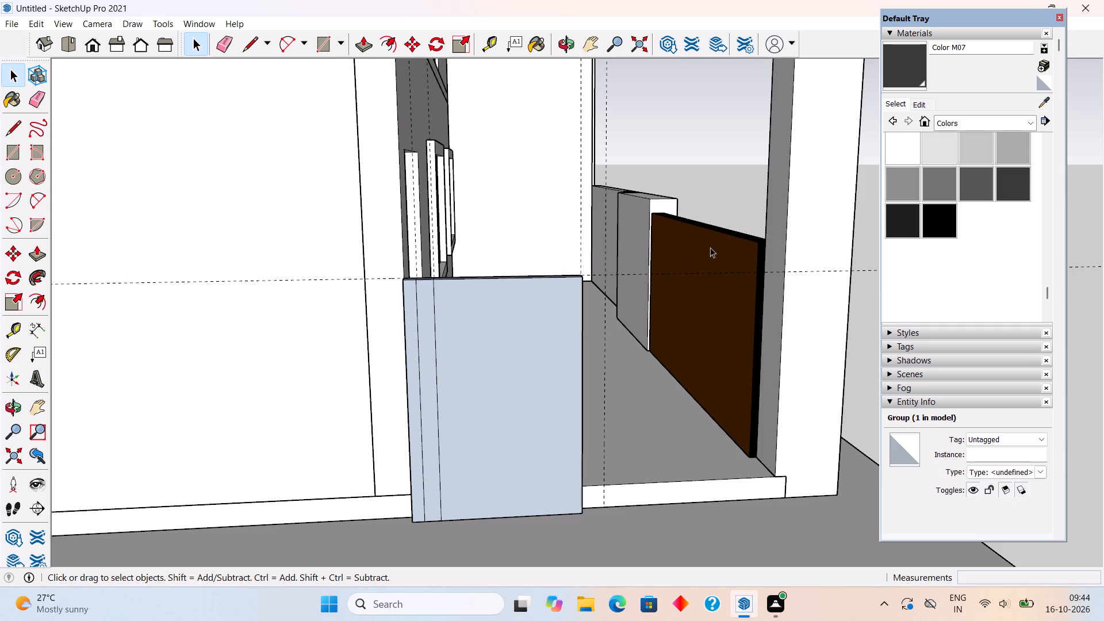
left_click(492, 398)
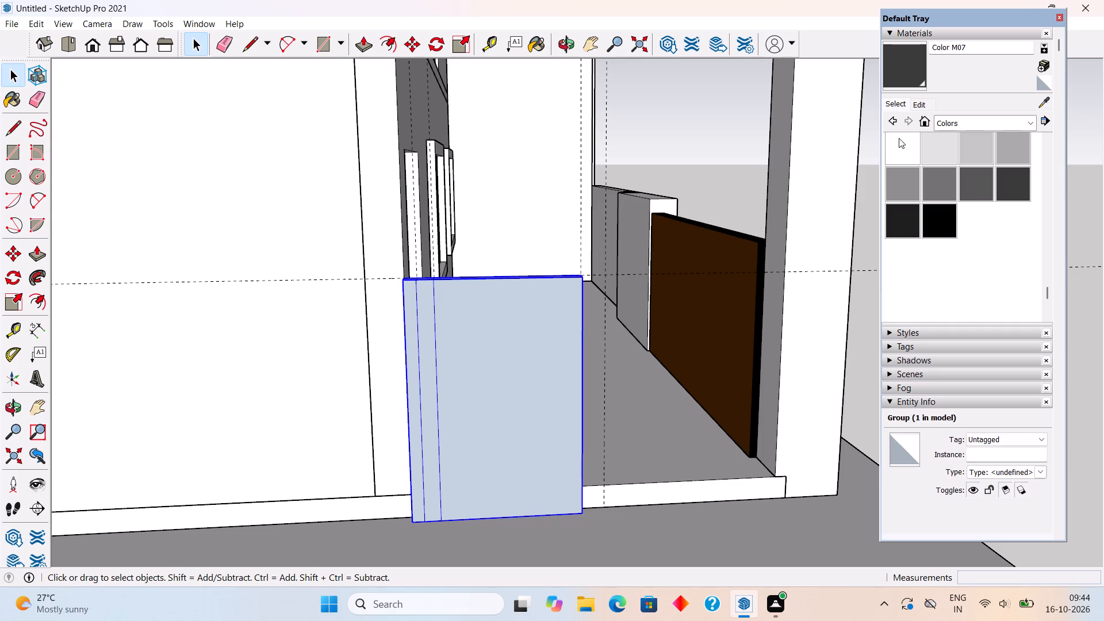
left_click(899, 138)
left_click(493, 392)
key("space")
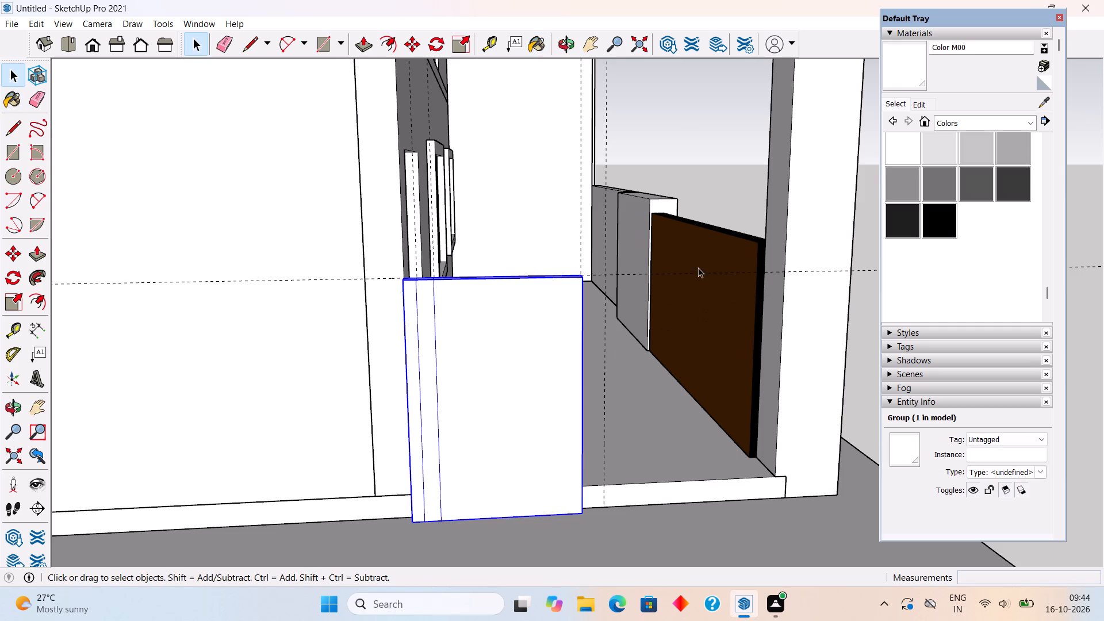
left_click(710, 165)
Draw a 6" by 5' rectangle between the white panel and the 4' guide, and extrude it flush with the panel's front face.
middle_click_drag(287, 469, 158, 489)
scroll(158, 489, "down", 3)
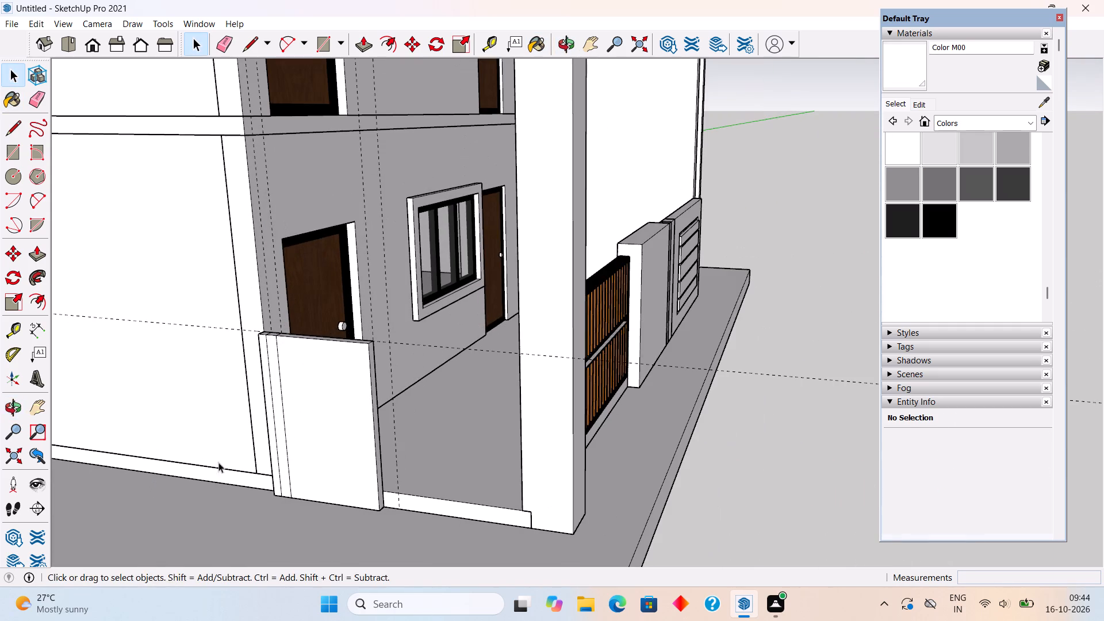
middle_click_drag(243, 451, 214, 411)
scroll(216, 411, "up", 3)
key("r")
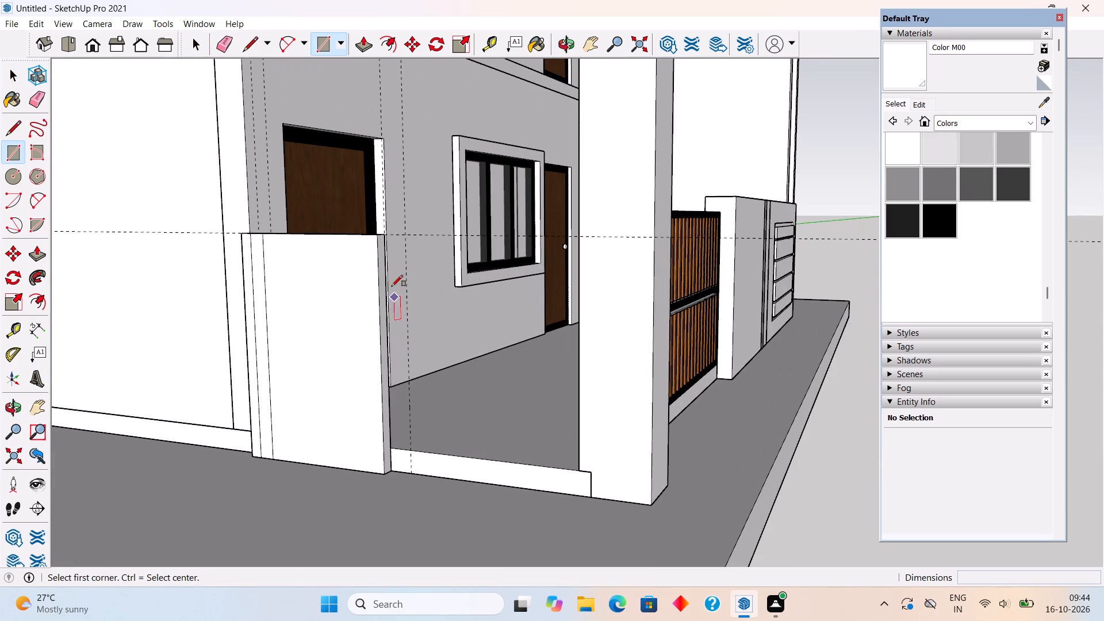
left_click(385, 235)
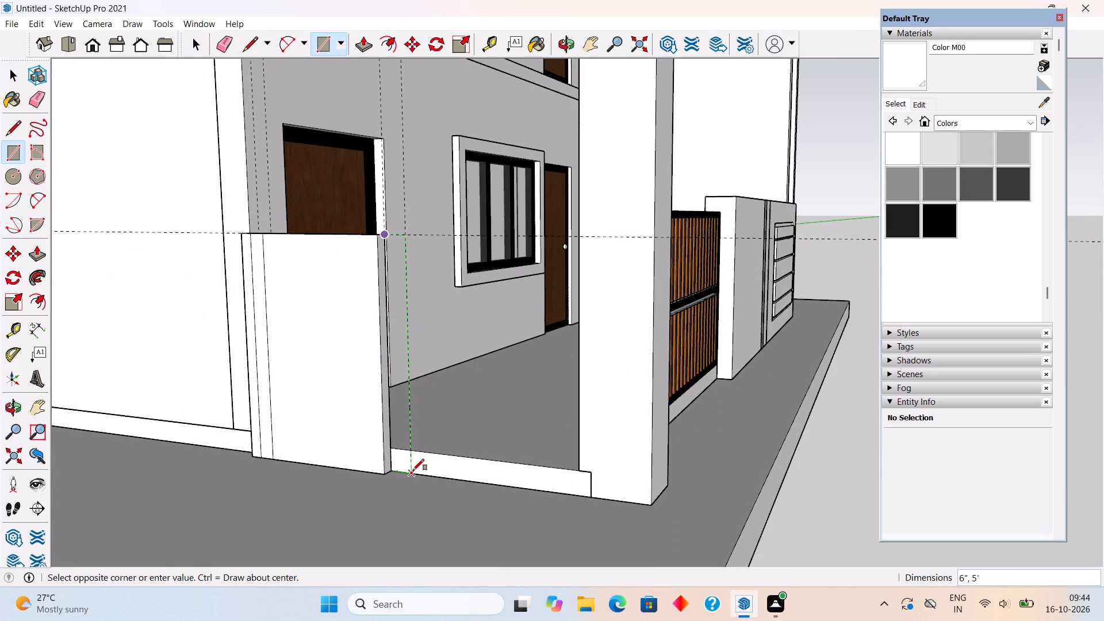
left_click(411, 474)
key("p")
left_click(407, 463)
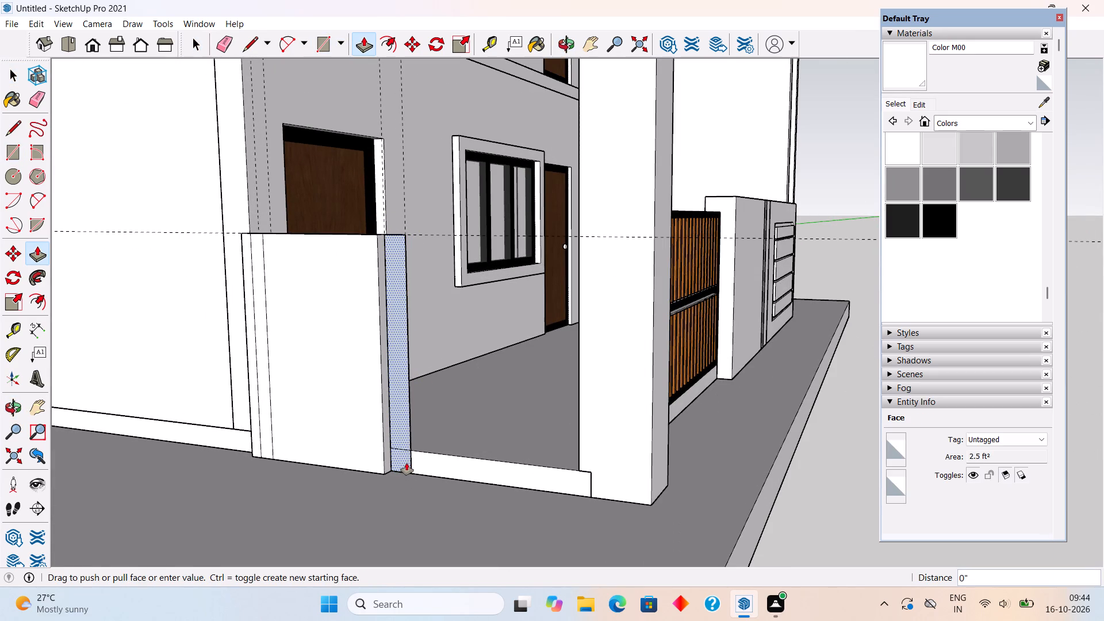
left_click(373, 433)
Group the new 6" wide strip beside the white panel.
key("space")
triple_click(396, 427)
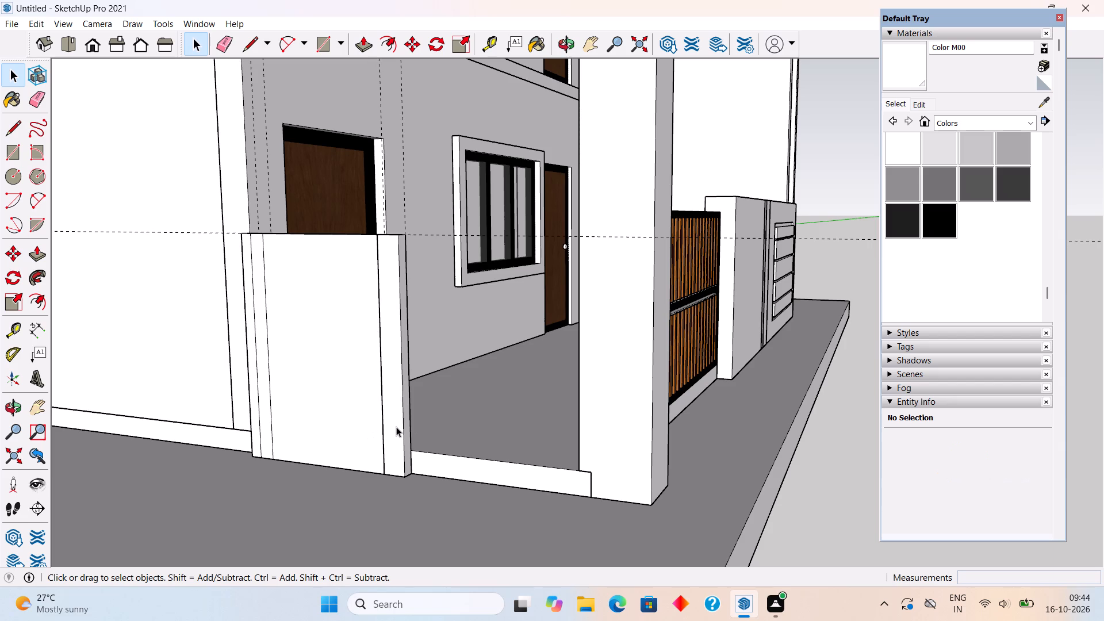
right_click(396, 427)
left_click(419, 329)
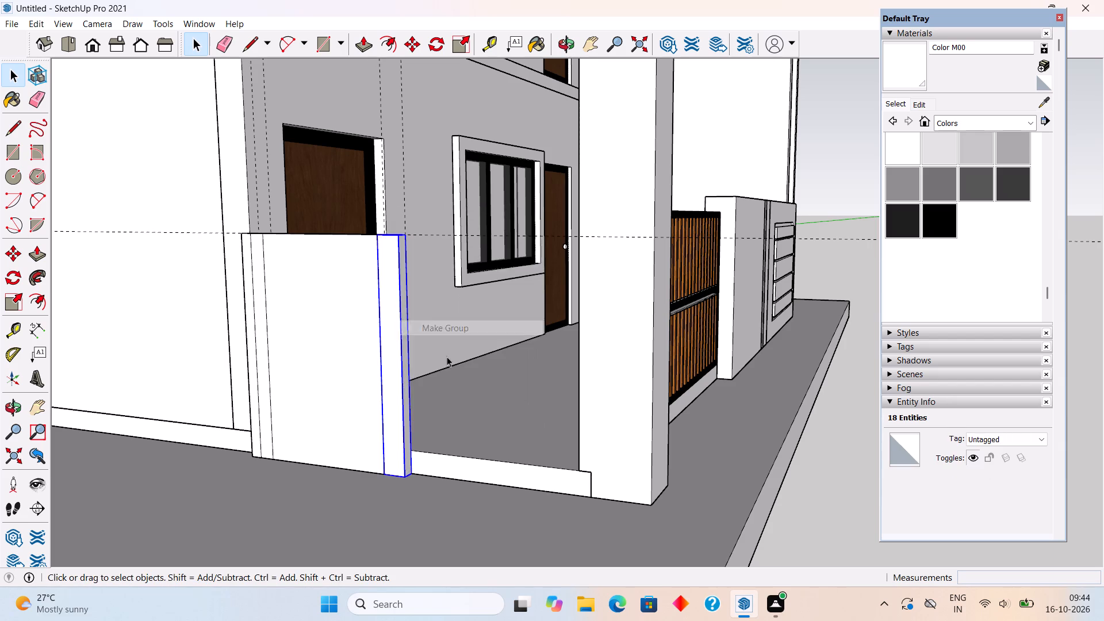
scroll(455, 384, "down", 4)
left_click(720, 451)
Add a vertical guide 9" beyond the 4' guide, toward the corner column in the side passage opening.
scroll(484, 447, "down", 1)
middle_click_drag(477, 463, 606, 441)
scroll(606, 441, "up", 2)
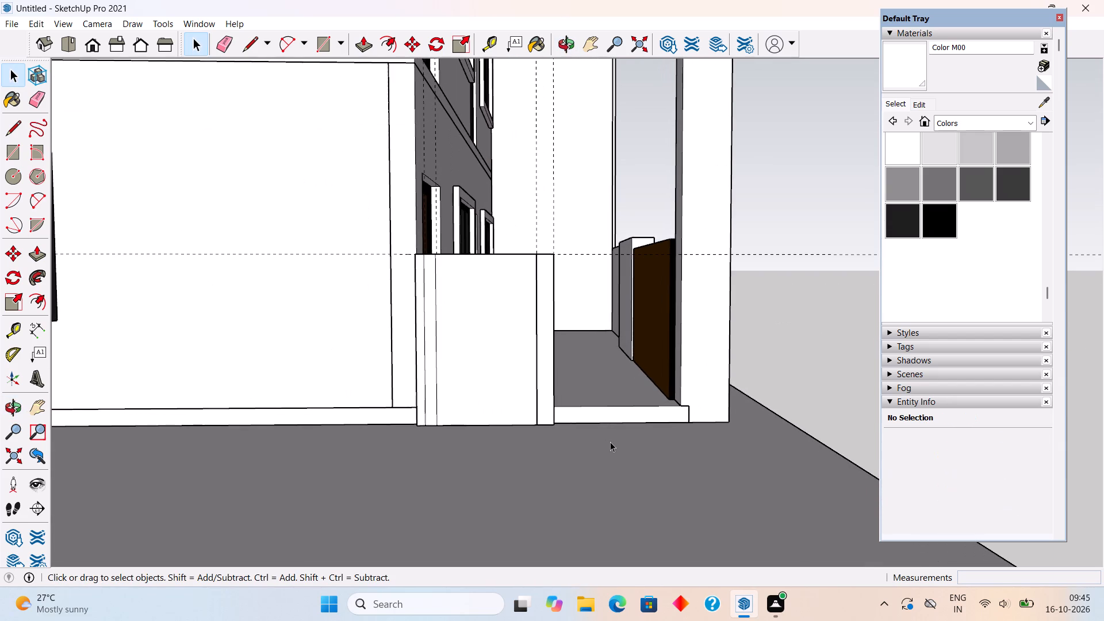
scroll(560, 259, "up", 3)
middle_click_drag(427, 287, 360, 298)
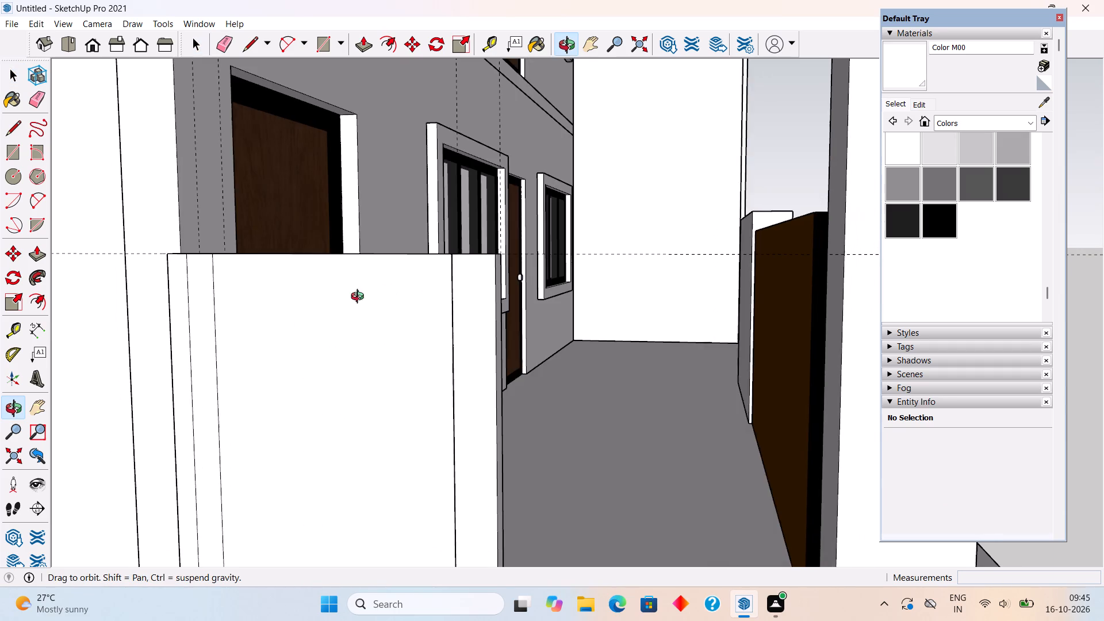
middle_click_drag(360, 298, 352, 299)
scroll(451, 264, "up", 1)
middle_click_drag(452, 275, 513, 346)
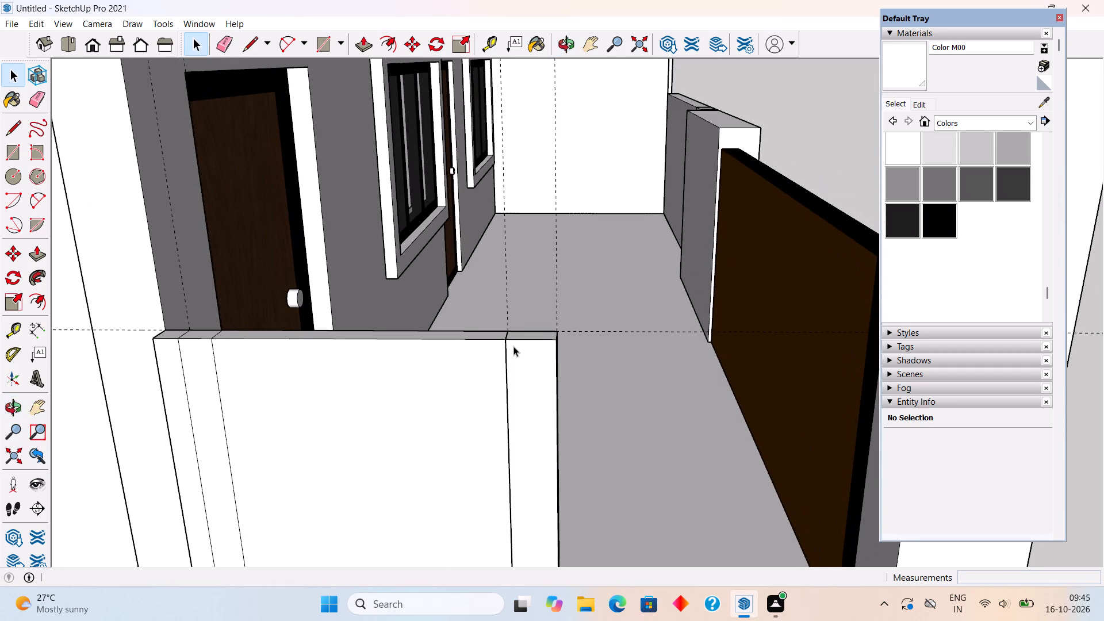
key("t")
left_click(559, 286)
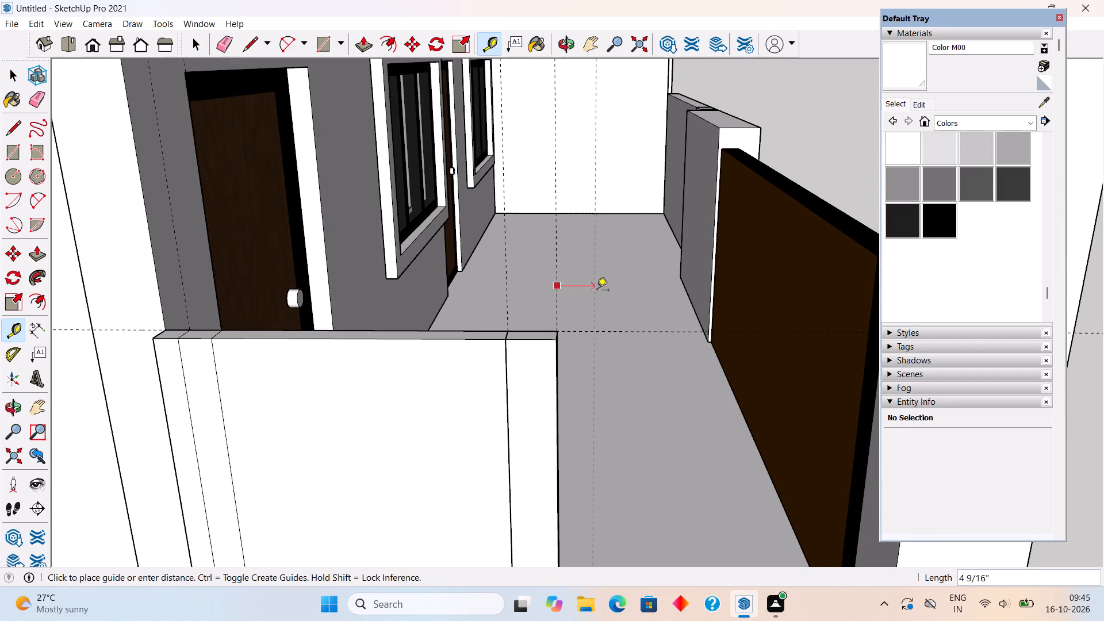
type("9\"")
key("Return")
Place a horizontal guide 1' above the plinth's bottom edge at the side passage opening.
scroll(384, 308, "down", 8)
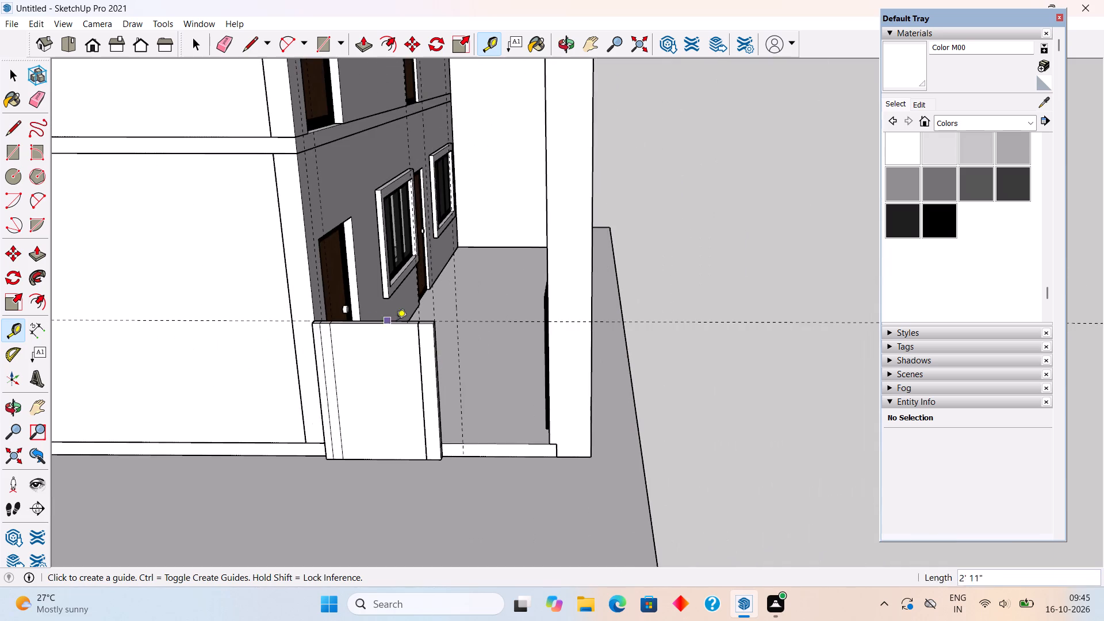
middle_click_drag(465, 404, 458, 342)
scroll(462, 401, "down", 1)
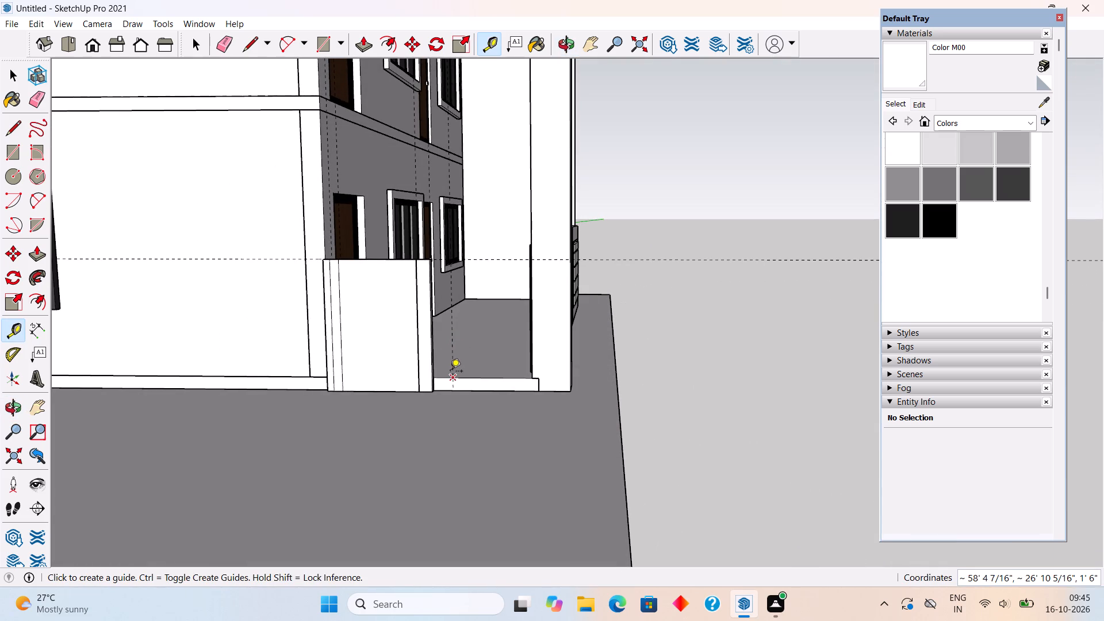
left_click(487, 389)
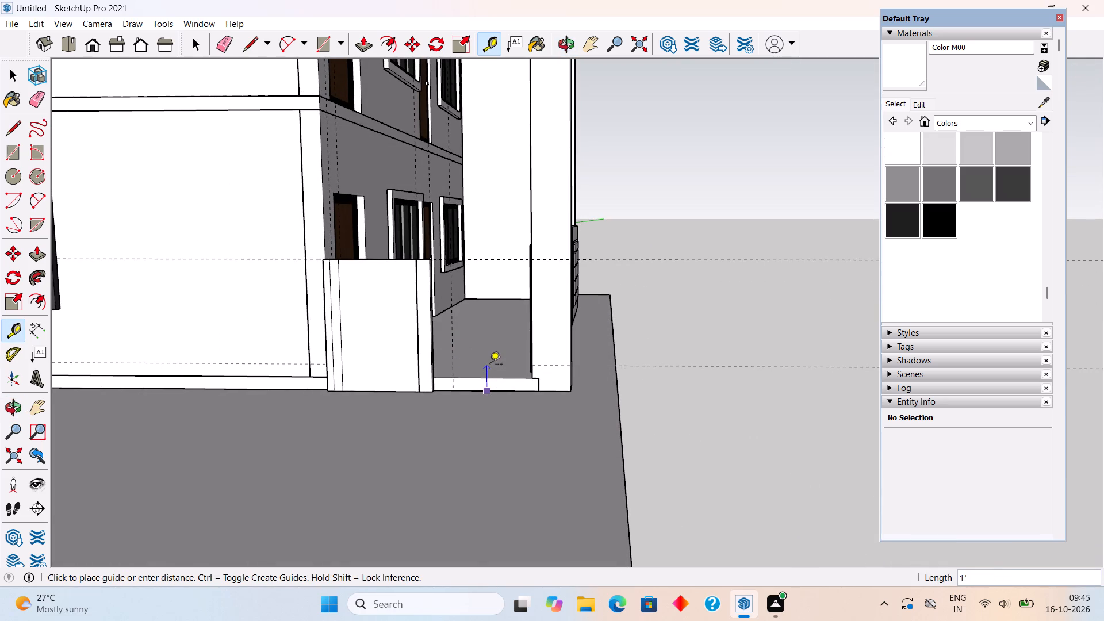
type("1'")
key("Return")
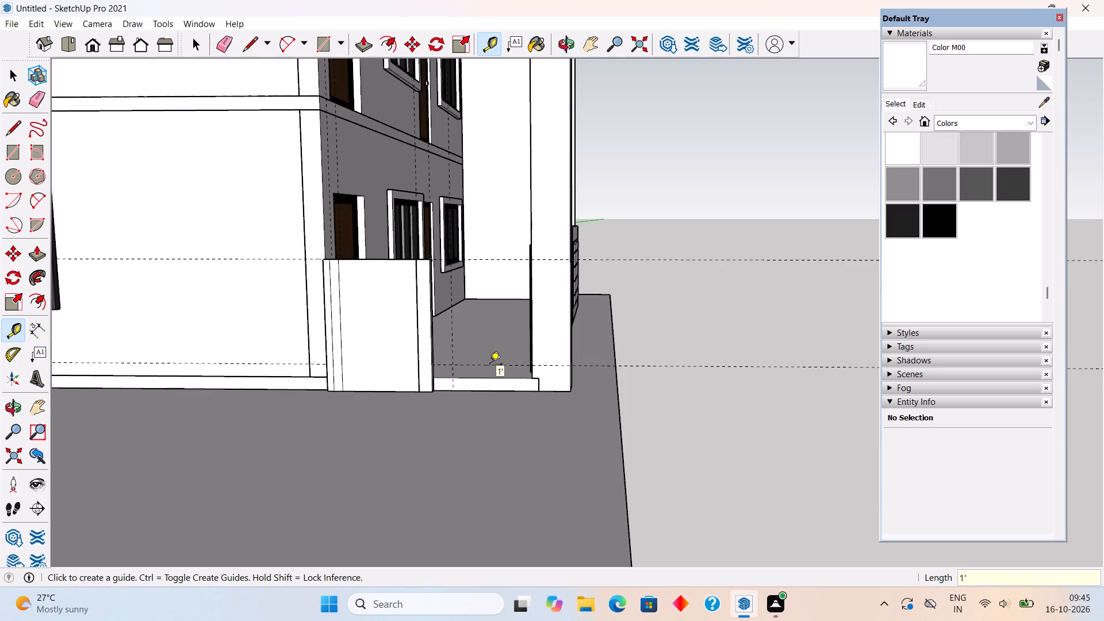
Pull the corner column's front face 3" outward, aligning it with the front face of the side passage panel.
key("space")
triple_click(548, 333)
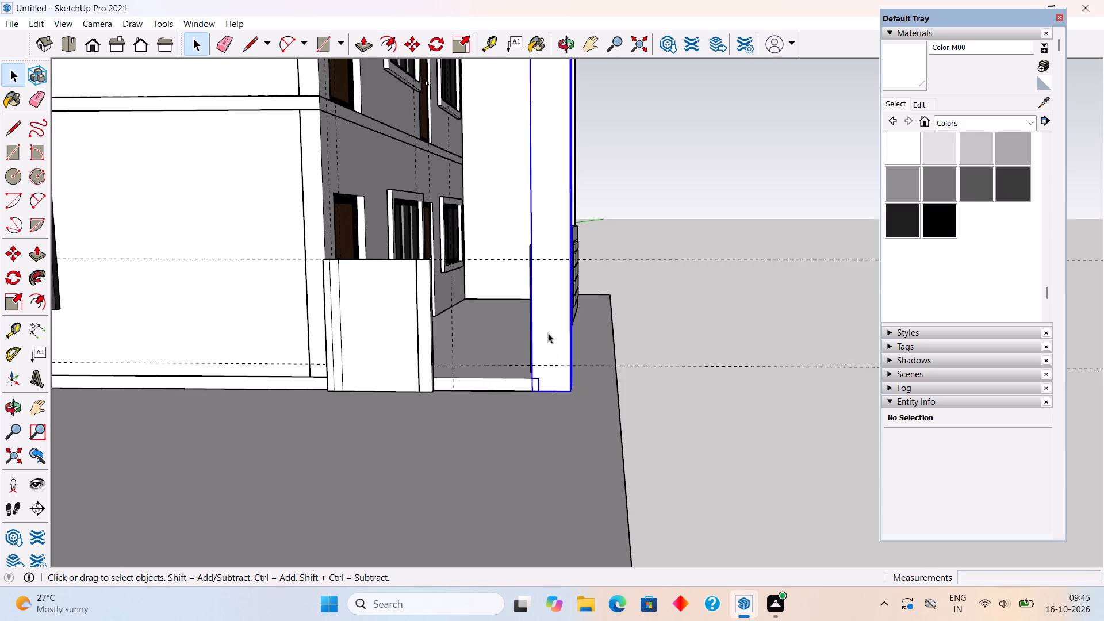
key("p")
left_click(548, 333)
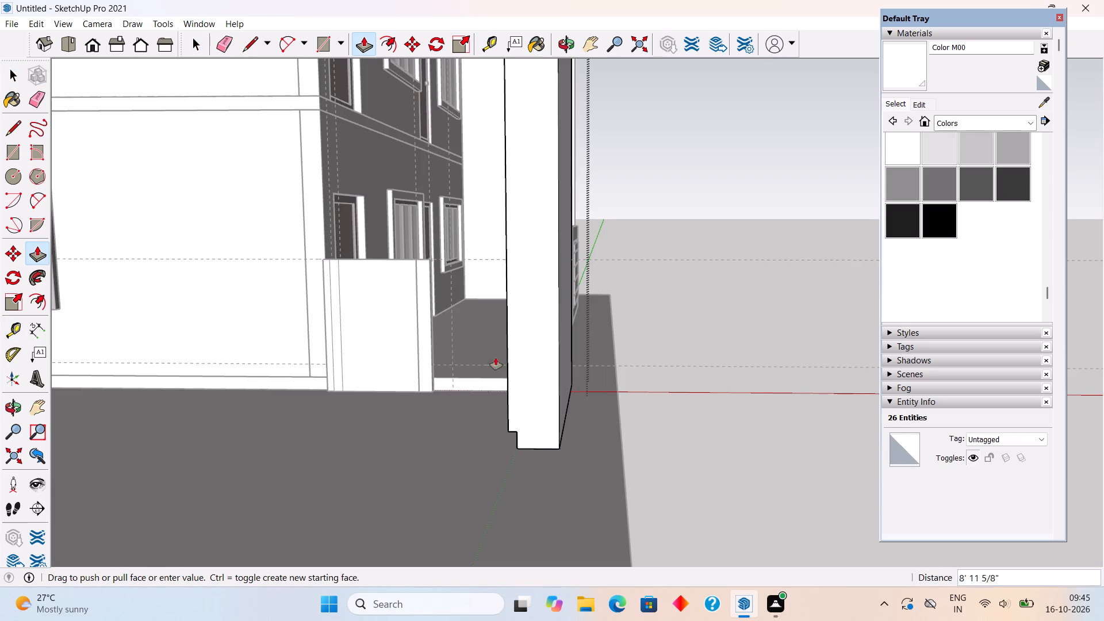
left_click(401, 326)
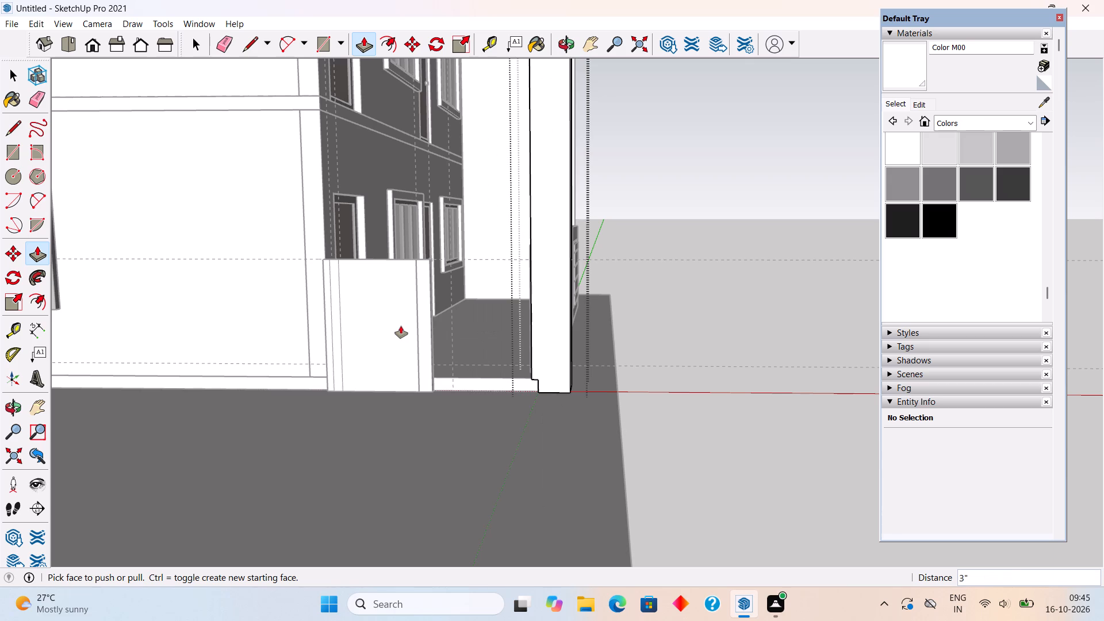
Fill the small notch at the corner column's base by pulling its 6" high side face flush with the column's inner side.
key("space")
left_click(681, 306)
scroll(549, 378, "up", 9)
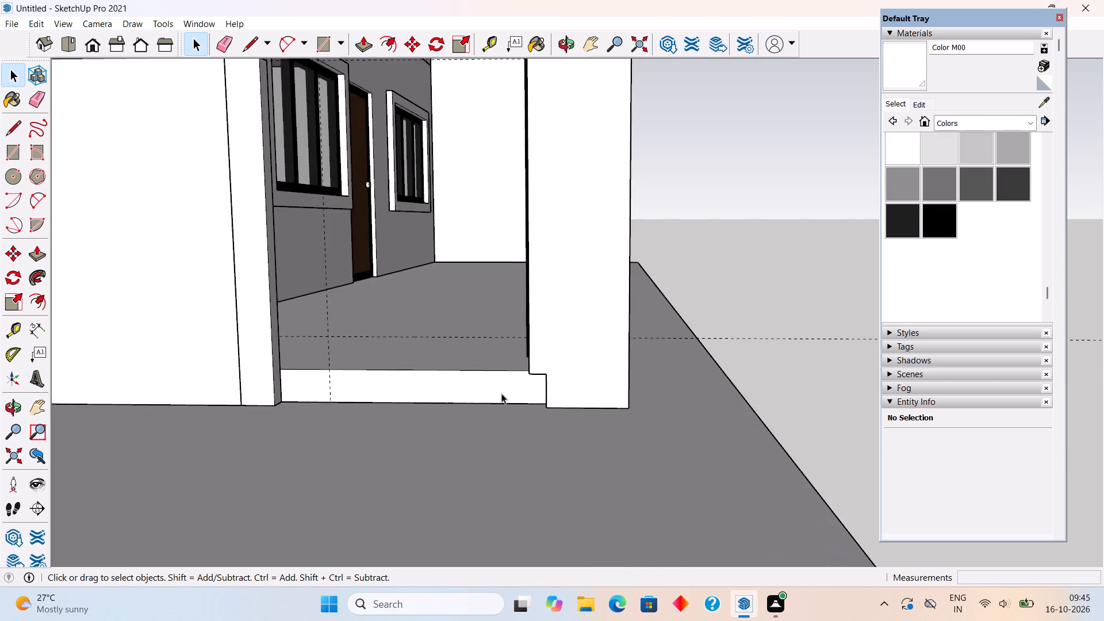
middle_click_drag(530, 384, 719, 361)
scroll(727, 362, "up", 6)
triple_click(746, 353)
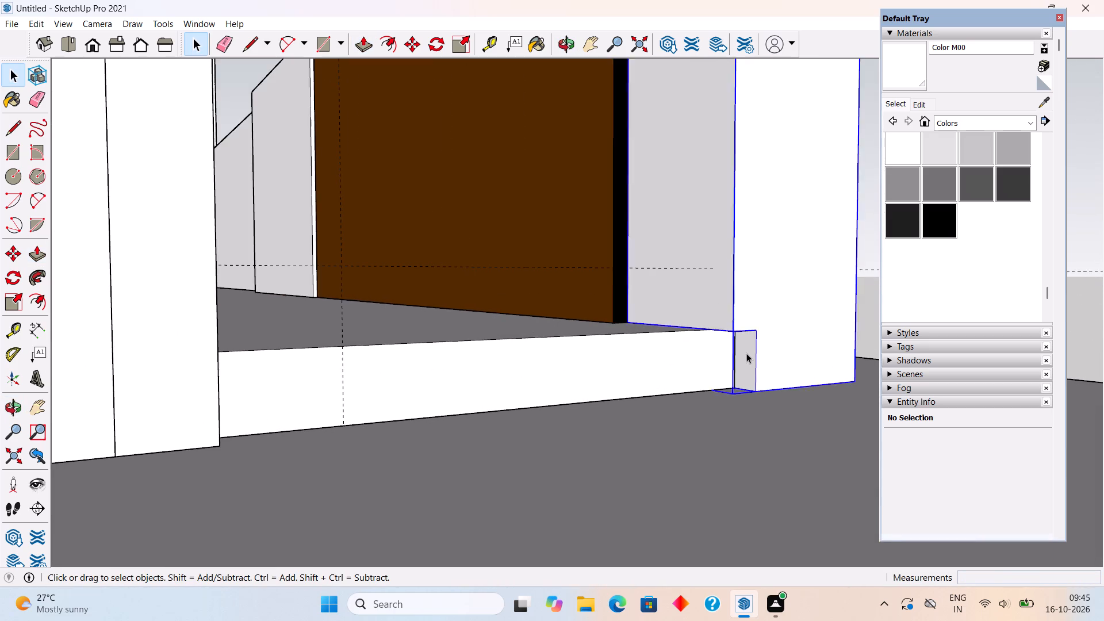
scroll(743, 375, "up", 10)
middle_click_drag(741, 324, 727, 276)
scroll(727, 276, "up", 1)
key("l")
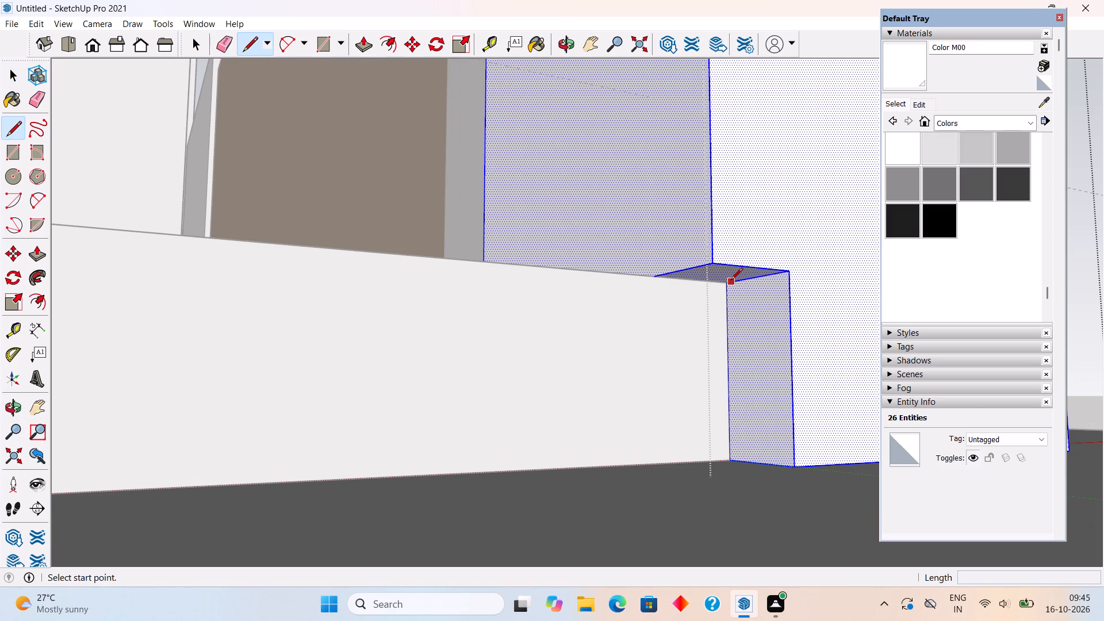
left_click(722, 285)
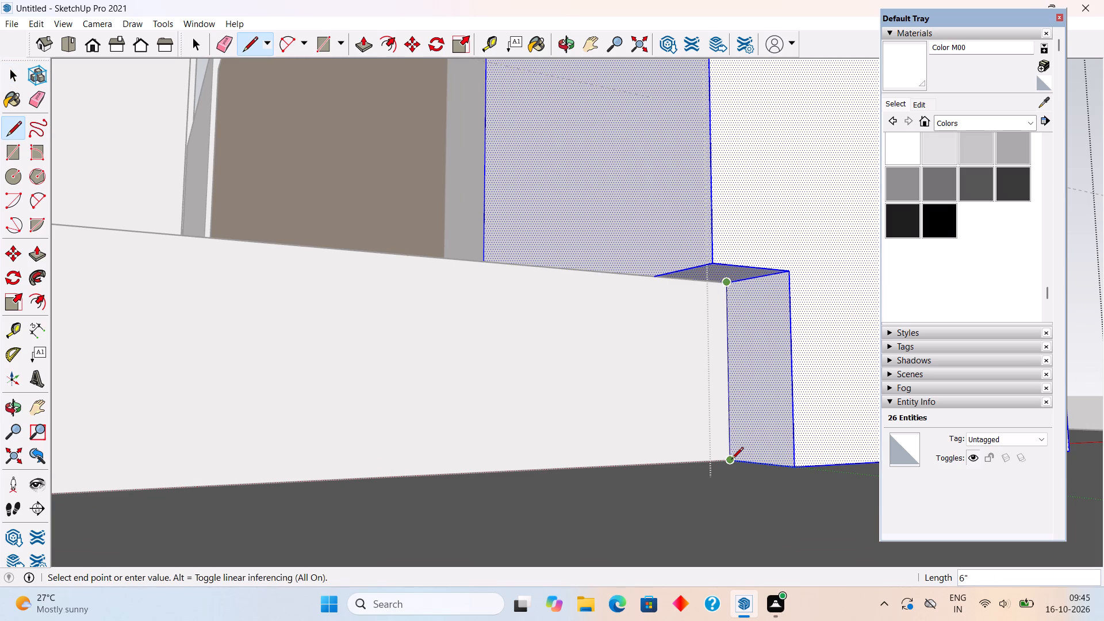
left_click(731, 460)
key("p")
left_click(750, 423)
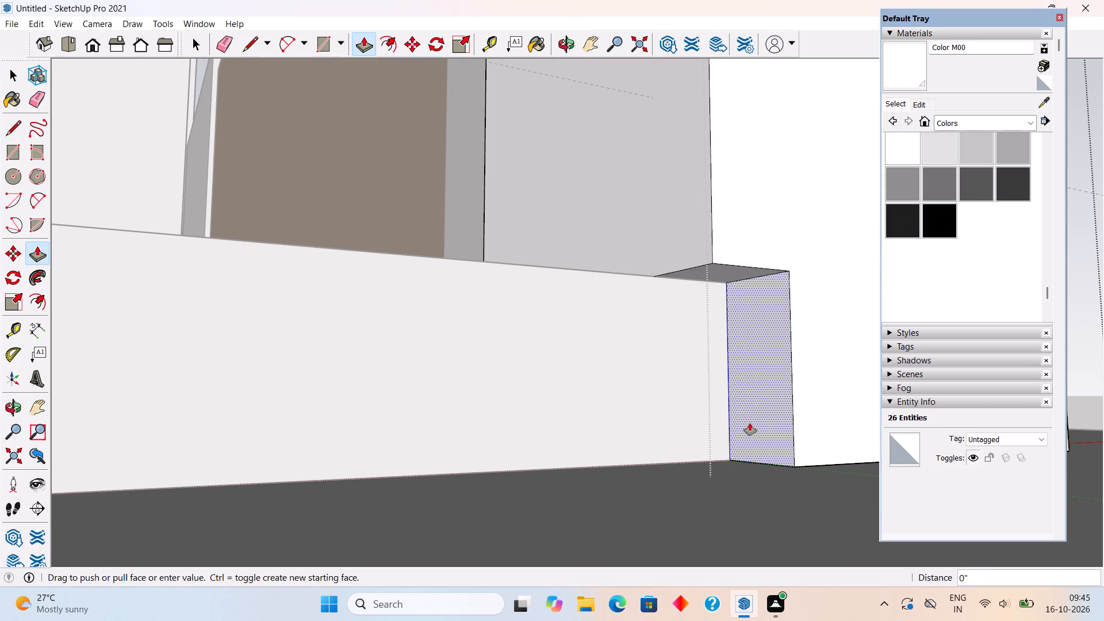
left_click(692, 231)
key("space")
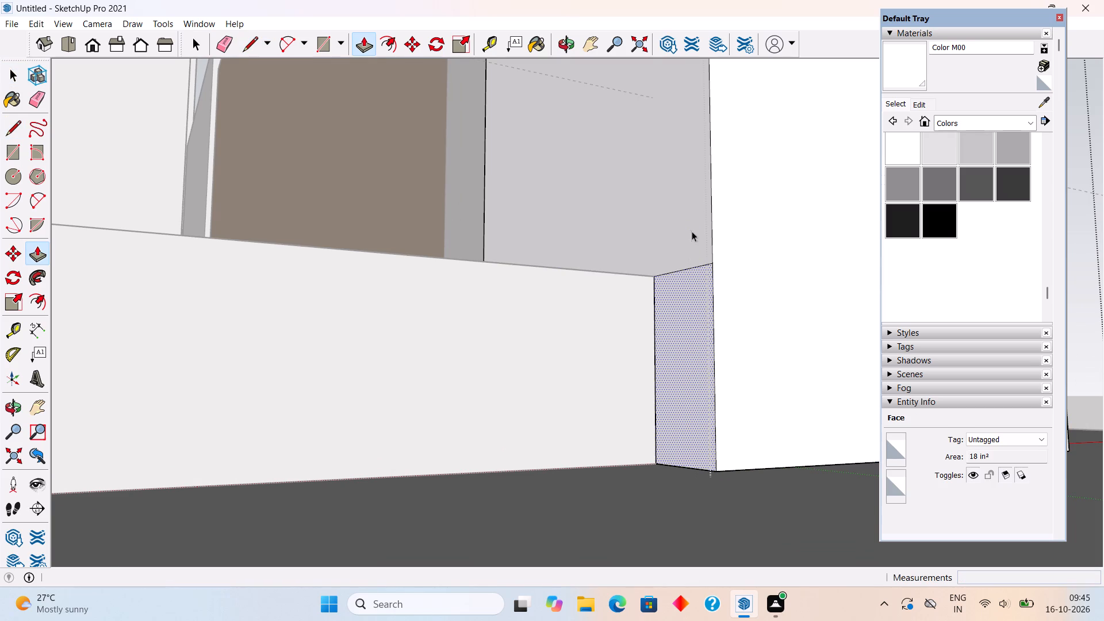
Delete the leftover 3" edge across the corner column's inner side face above the filled notch.
scroll(701, 254, "up", 4)
left_click(702, 269)
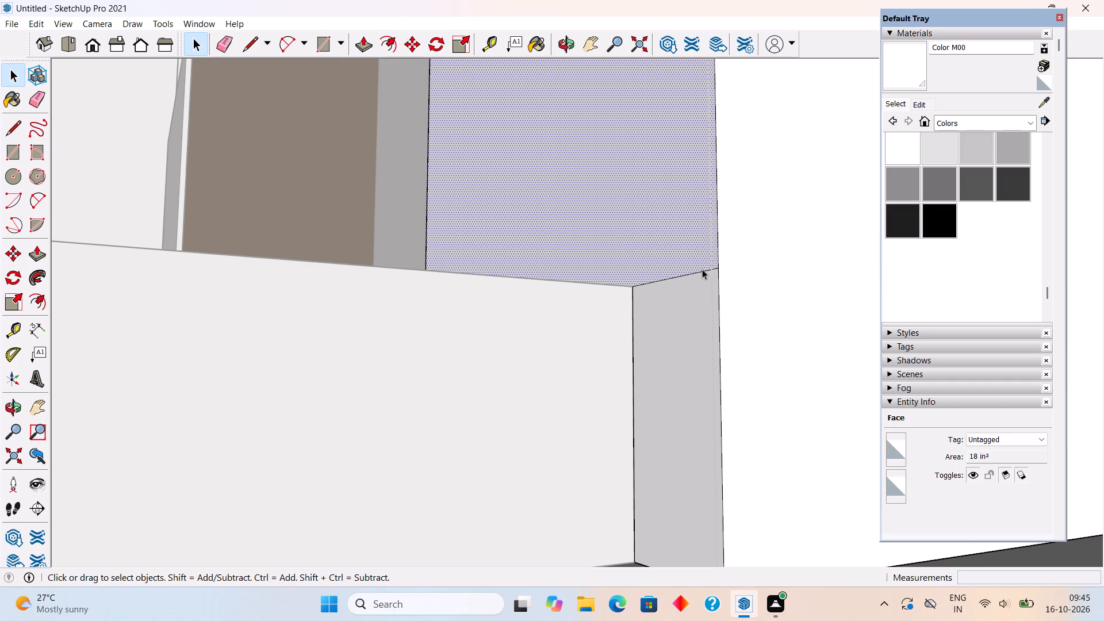
left_click(702, 273)
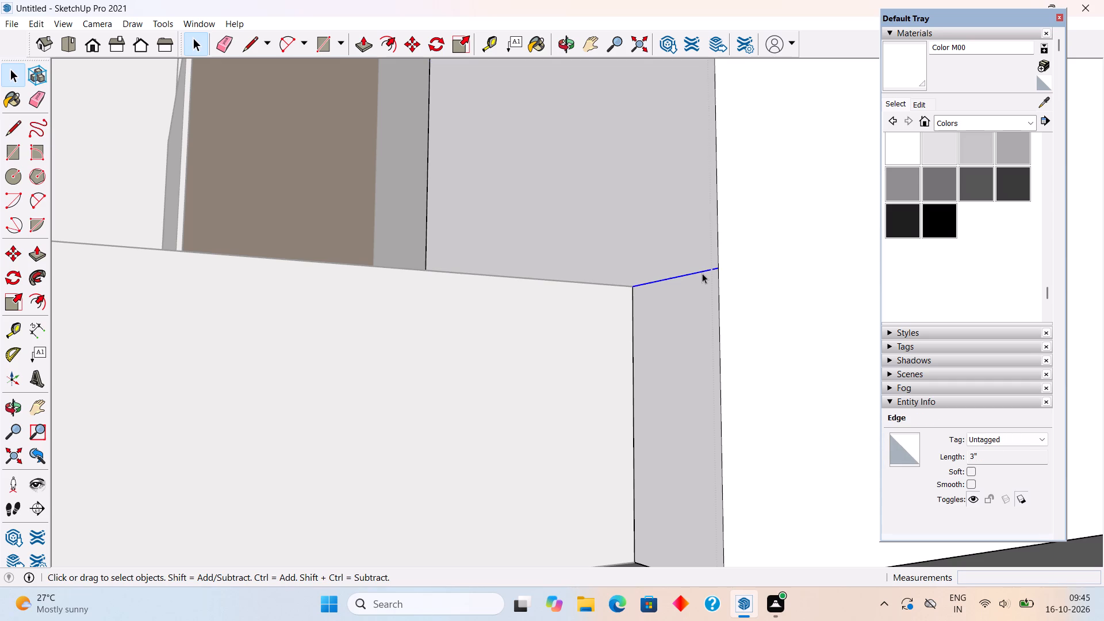
key("Delete")
scroll(702, 273, "down", 16)
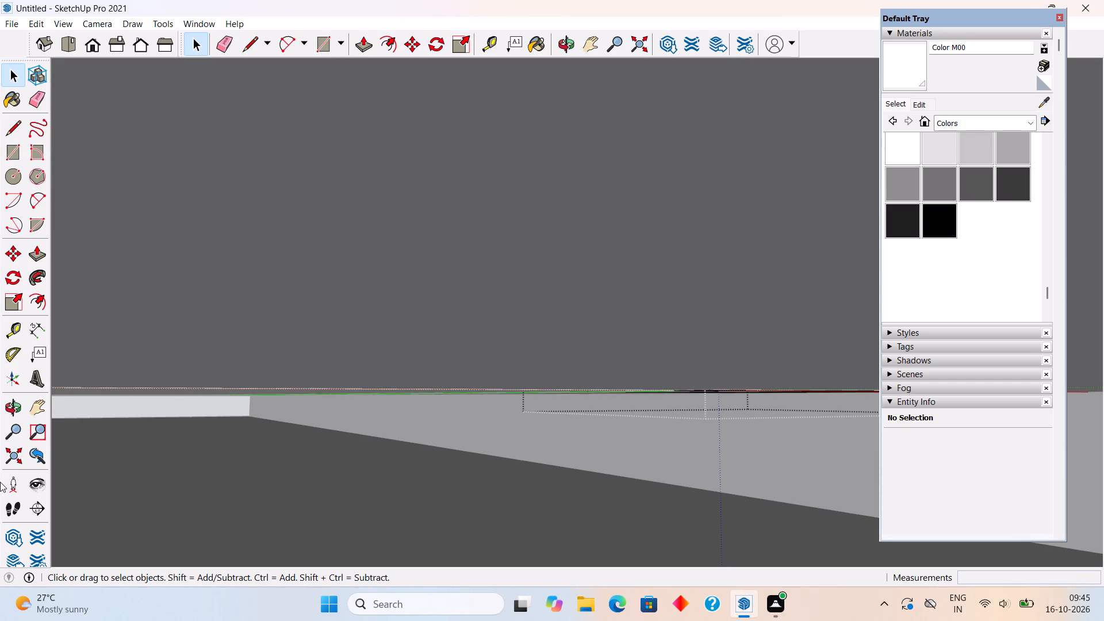
left_click(14, 452)
scroll(14, 452, "down", 6)
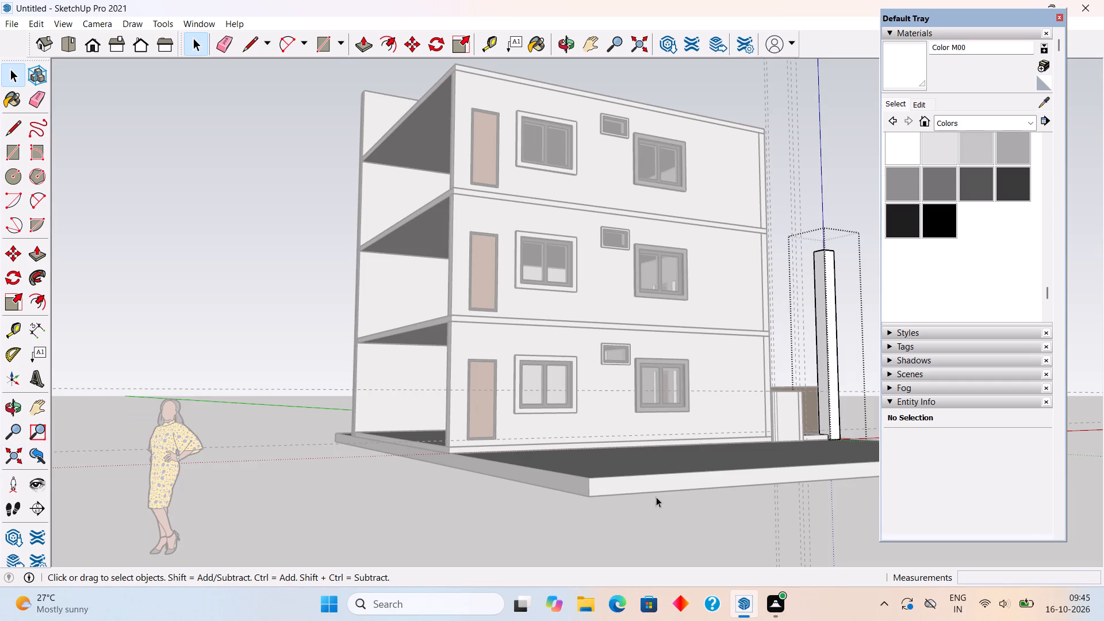
left_click(664, 550)
Draw a 9" by 5' rectangle between the panel's outer strip and the vertical guide, and extrude it 3".
middle_click_drag(675, 485, 432, 456)
scroll(432, 456, "down", 4)
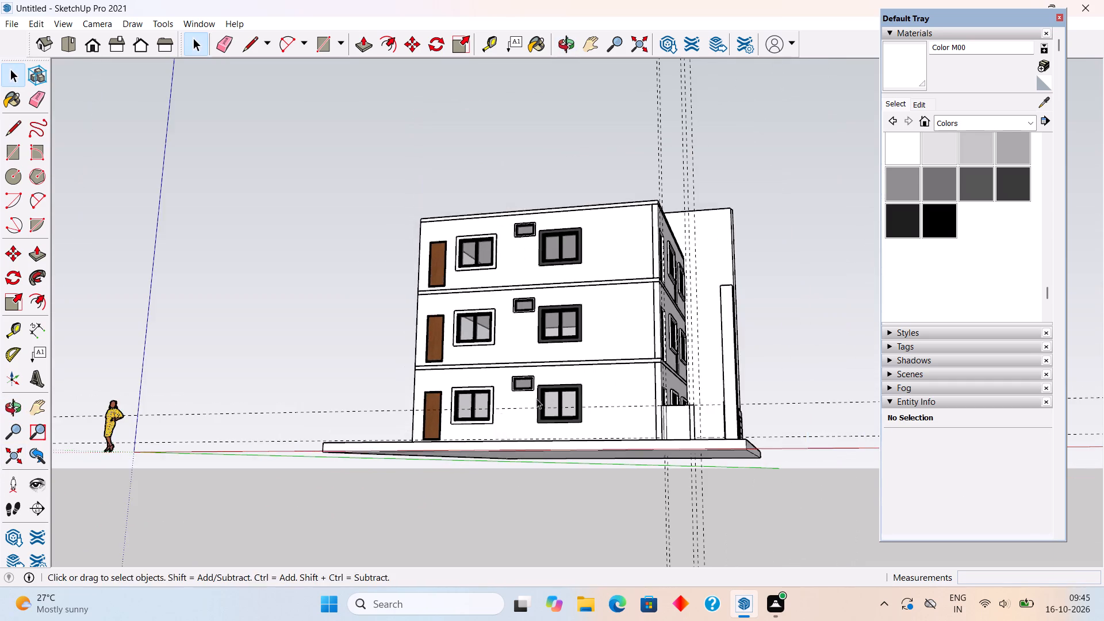
middle_click_drag(548, 394, 585, 484)
scroll(699, 435, "up", 14)
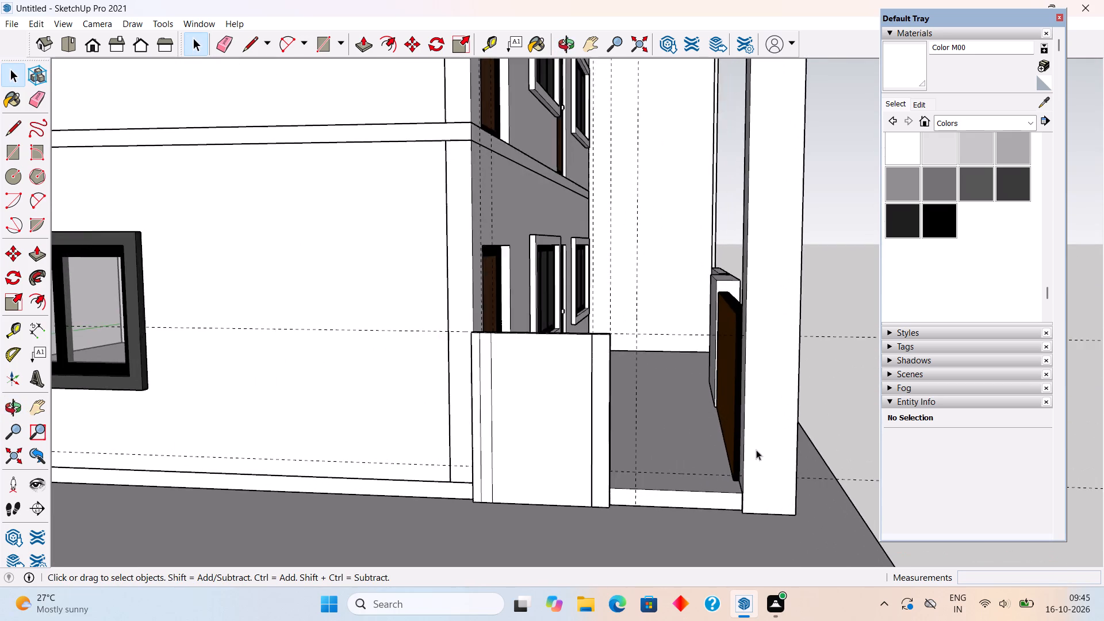
middle_click_drag(756, 450, 799, 484)
scroll(727, 505, "up", 4)
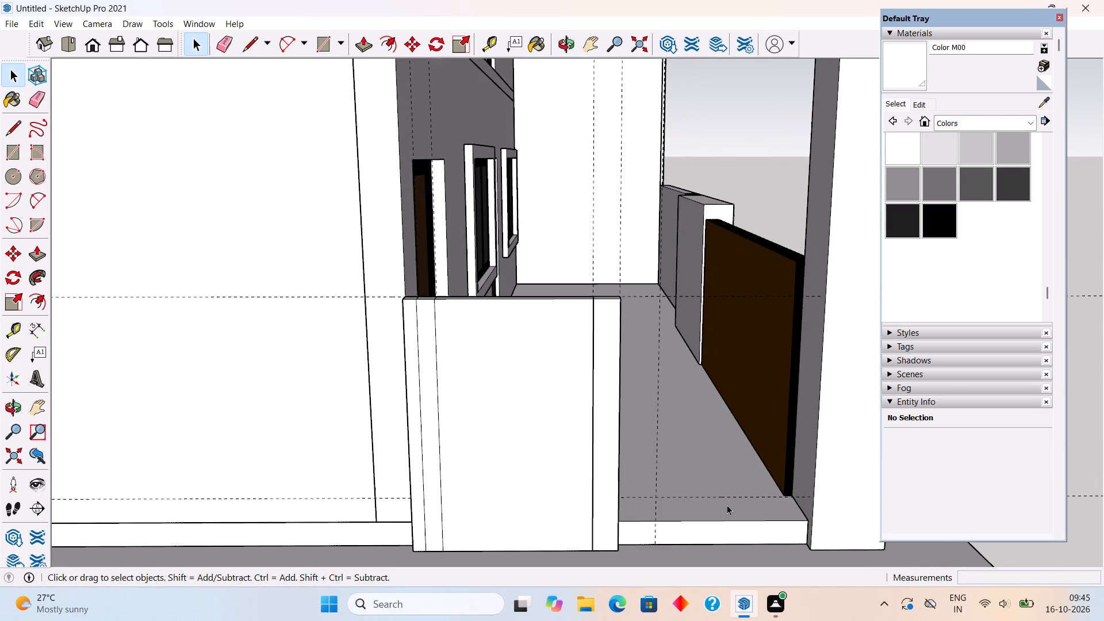
middle_click_drag(708, 518, 589, 510)
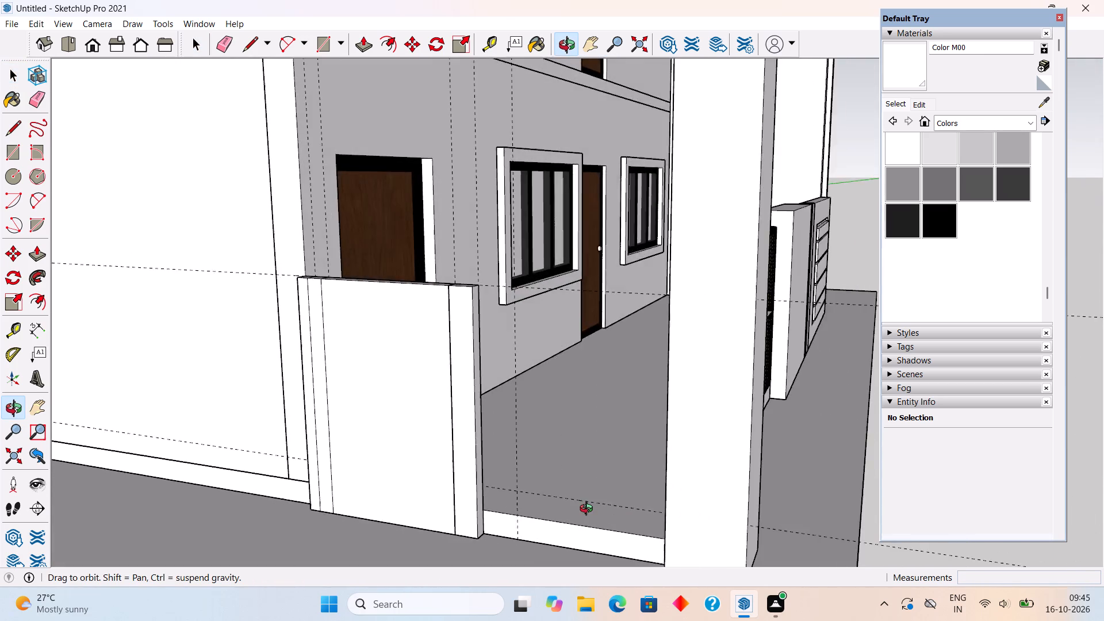
middle_click_drag(589, 510, 597, 499)
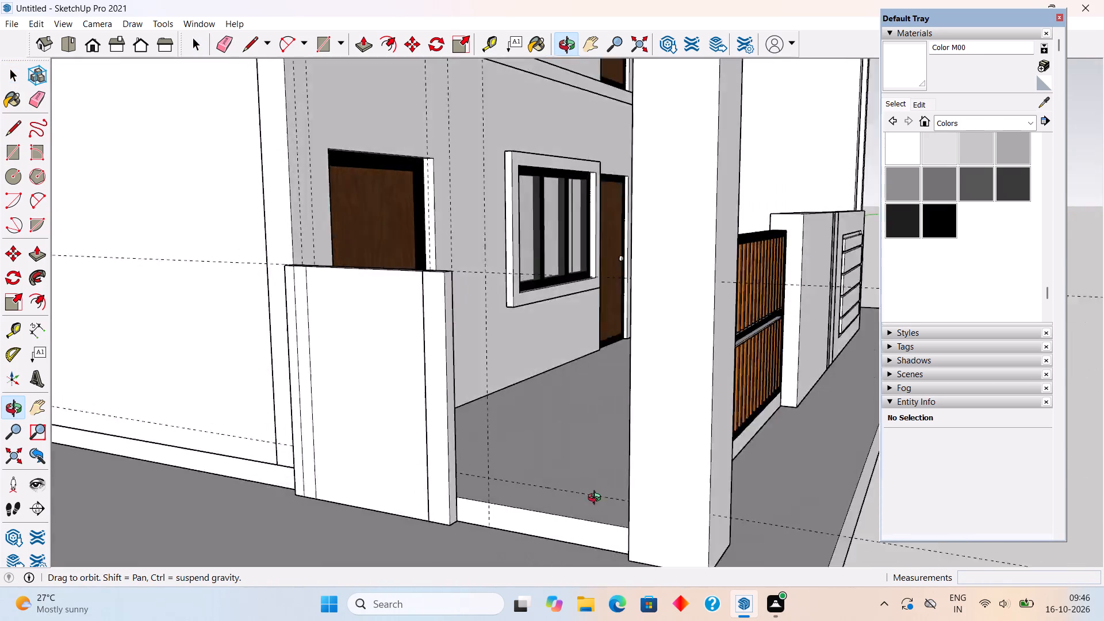
middle_click_drag(597, 499, 659, 498)
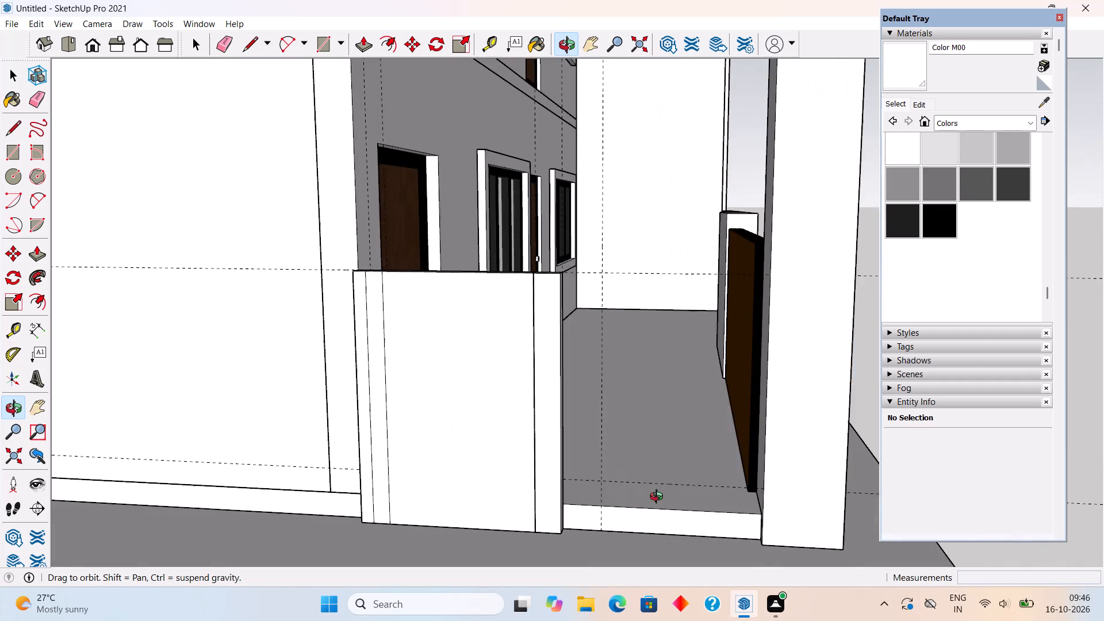
middle_click_drag(659, 498, 632, 493)
key("r")
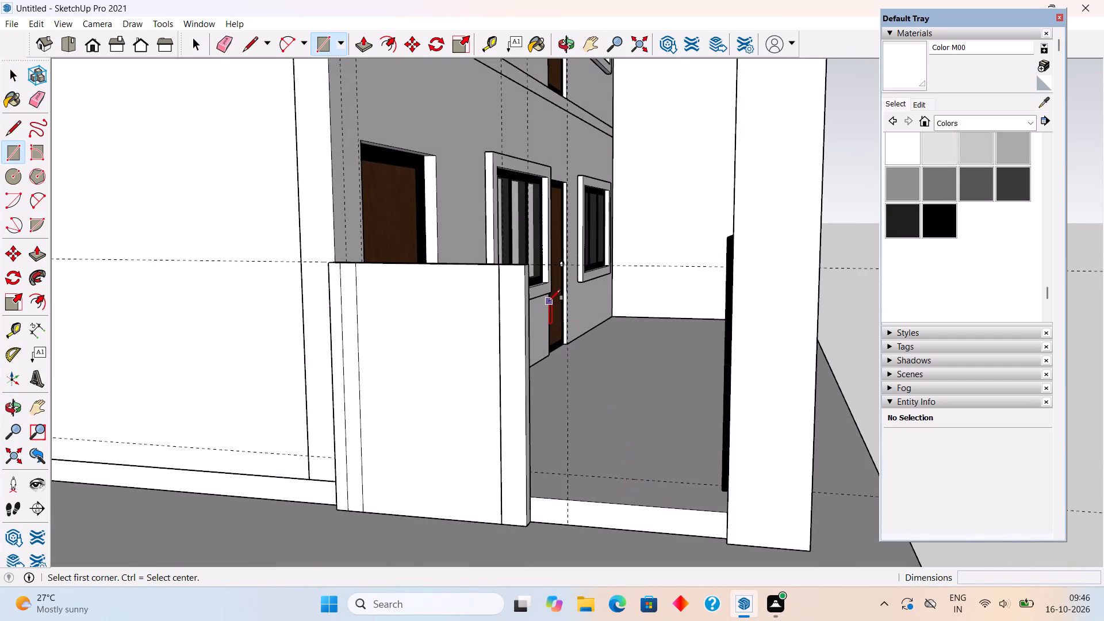
scroll(549, 300, "up", 2)
scroll(508, 235, "up", 3)
left_click(514, 259)
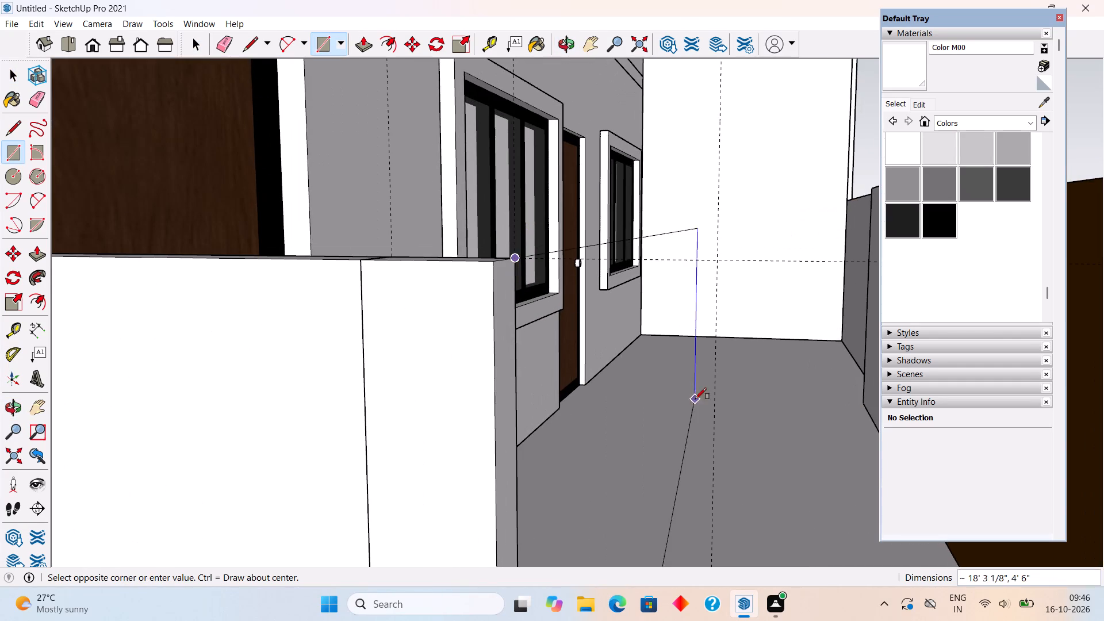
scroll(698, 405, "down", 11)
scroll(698, 502, "up", 4)
left_click(699, 530)
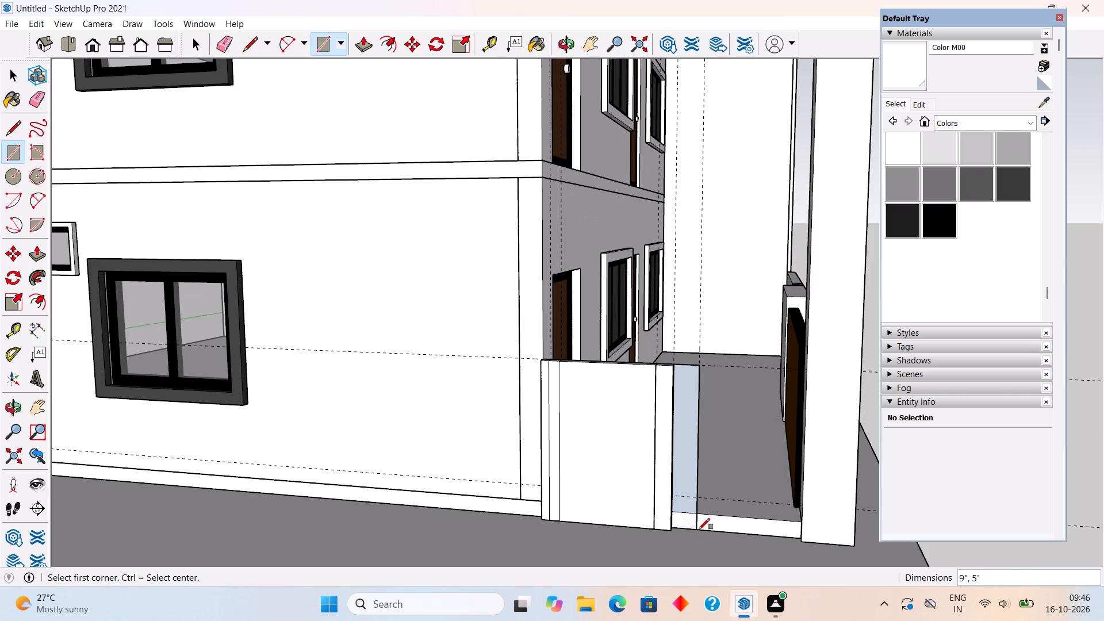
key("p")
left_click(683, 493)
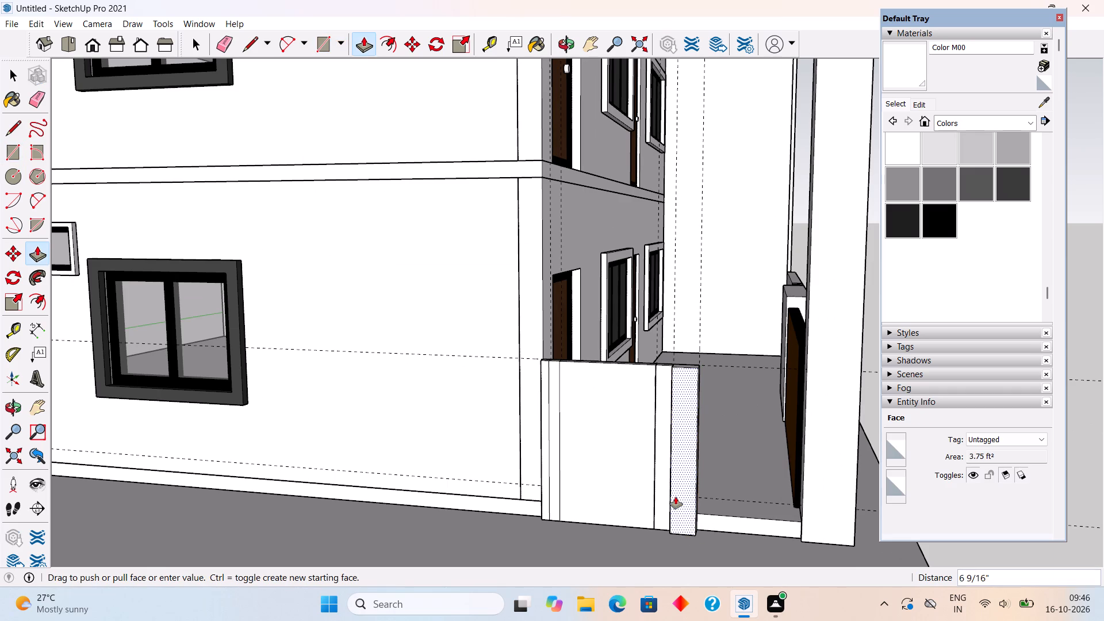
left_click(661, 467)
Split the new block's side face with a line at the 1' guide and extrude the lower part to the corner column.
middle_click_drag(747, 493, 623, 451)
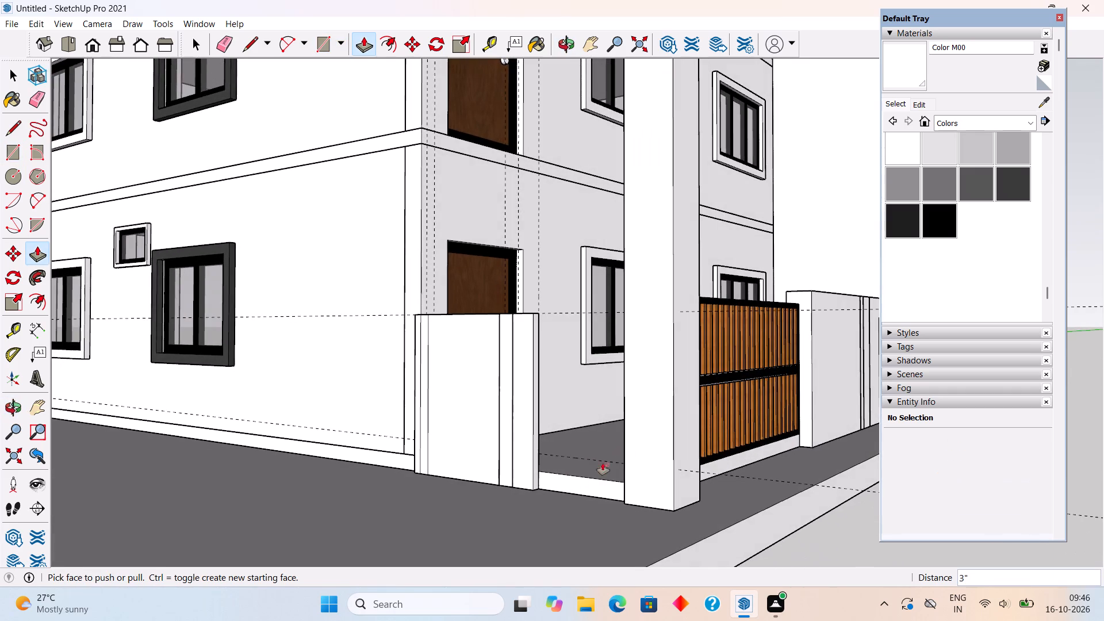
scroll(549, 486, "up", 7)
key("space")
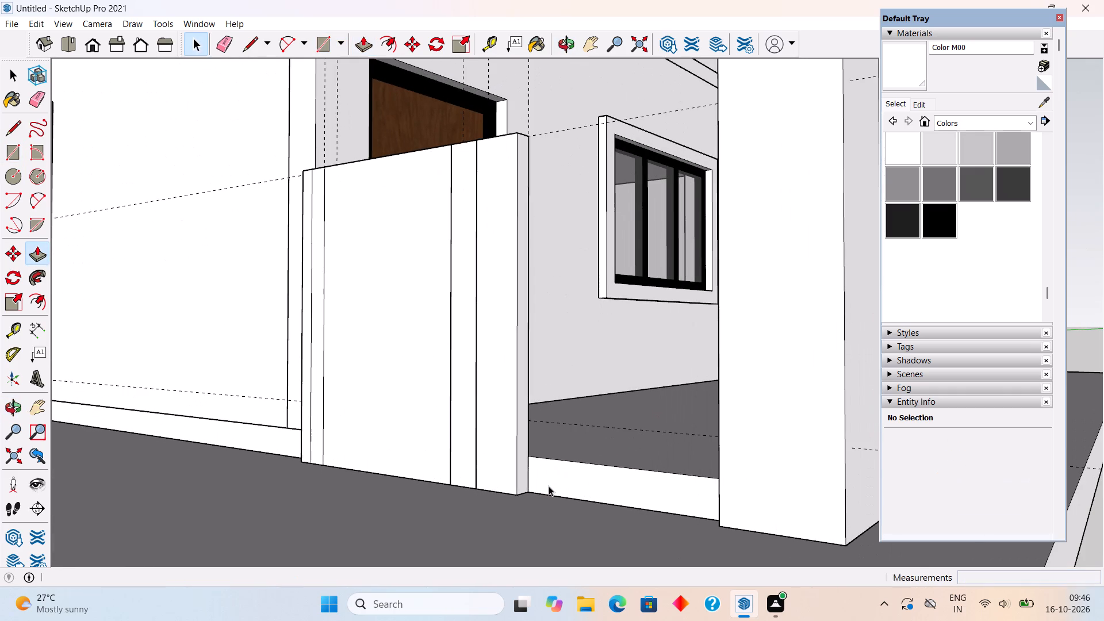
type("l")
left_click(530, 421)
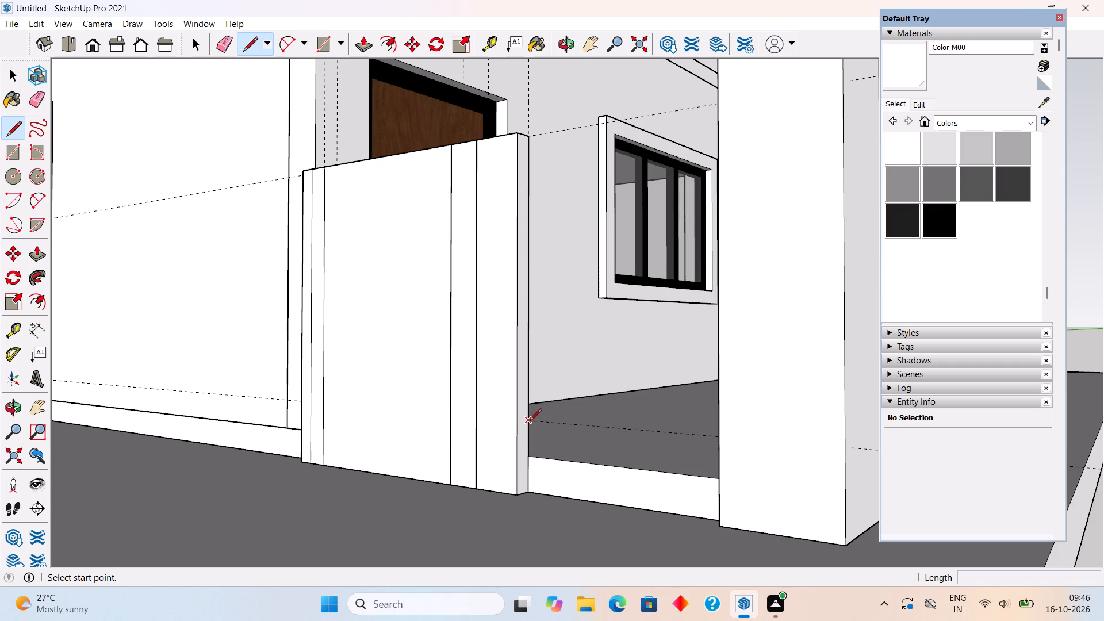
left_click(518, 423)
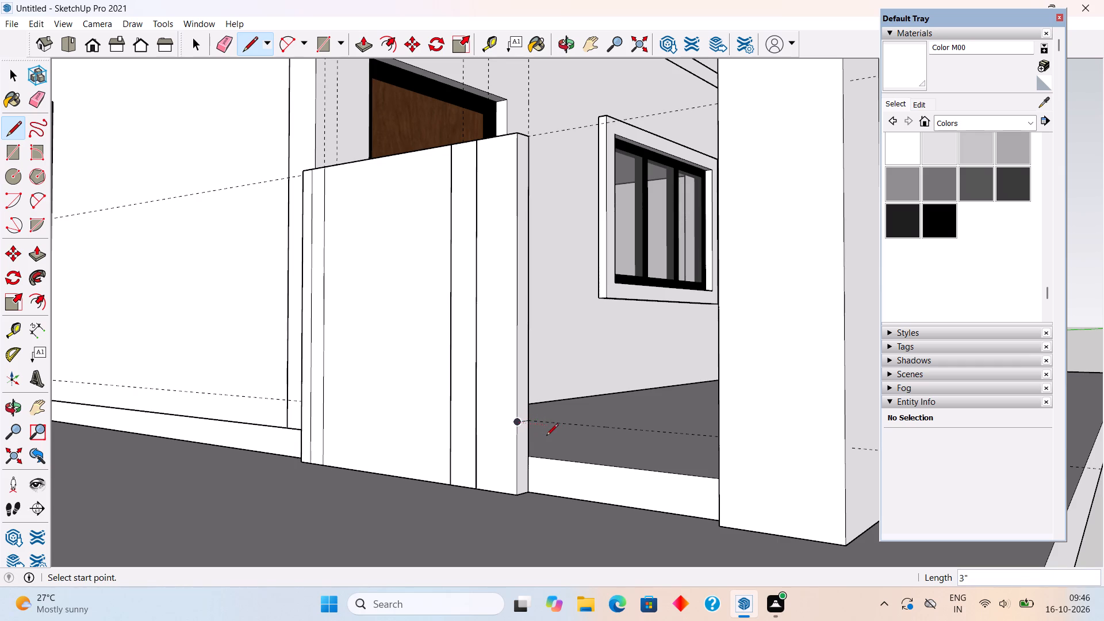
key("p")
left_click(518, 451)
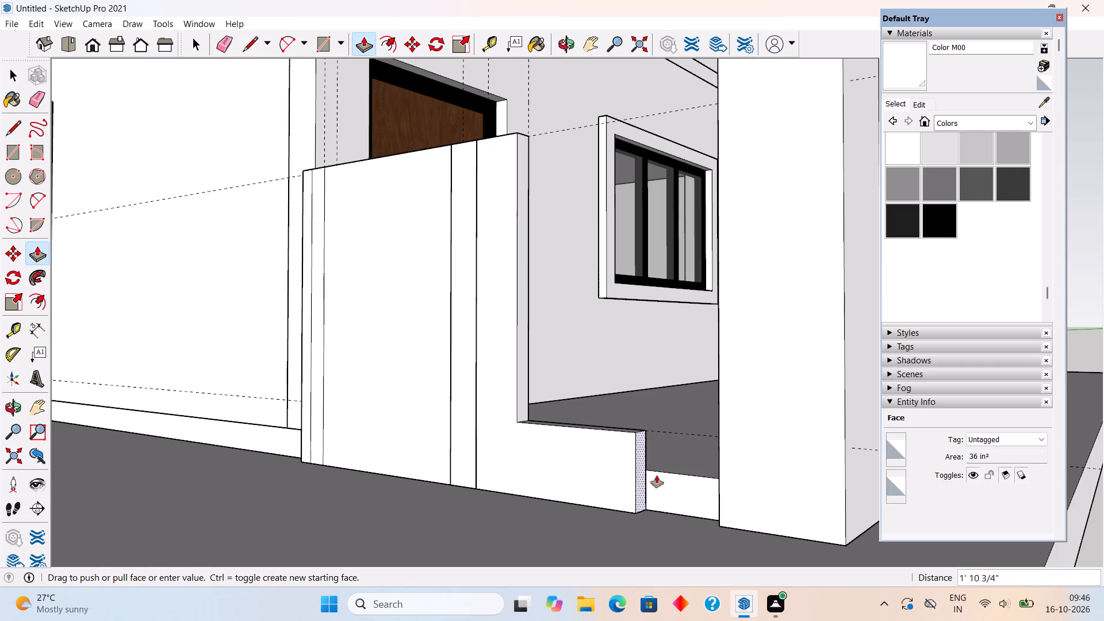
left_click(720, 408)
key("space")
scroll(700, 397, "down", 16)
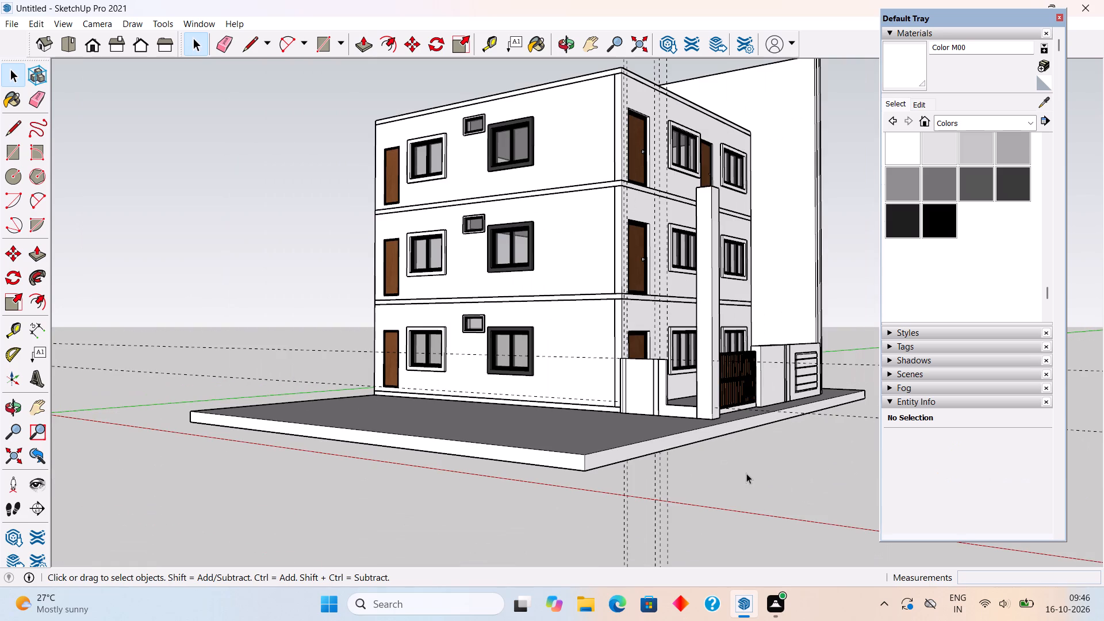
left_click(746, 473)
Examine the side passage panel, the low wall and its junction with the corner column from the front and corner.
middle_click_drag(604, 327, 726, 381)
scroll(738, 401, "up", 5)
scroll(715, 500, "up", 2)
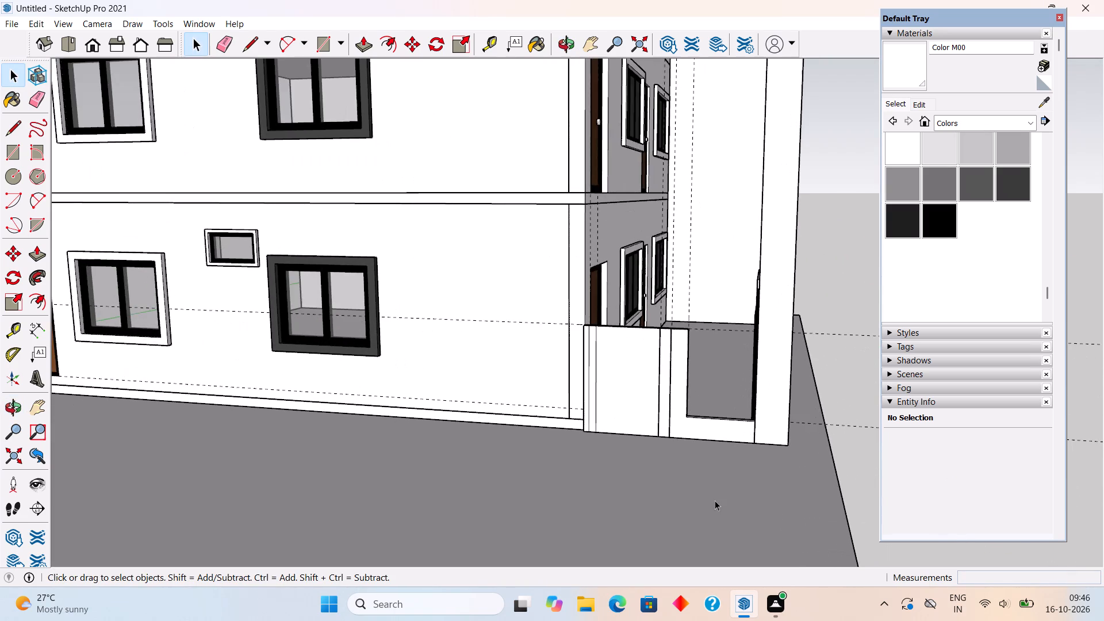
middle_click_drag(618, 502, 733, 489)
scroll(733, 488, "up", 1)
scroll(815, 338, "up", 8)
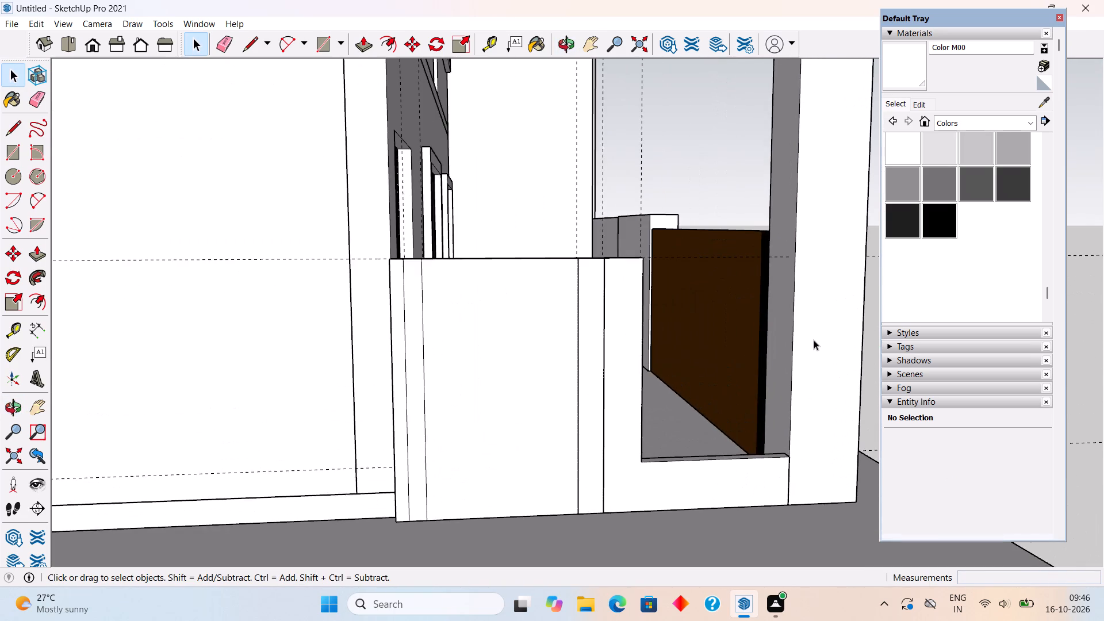
middle_click_drag(806, 367, 796, 417)
scroll(785, 452, "up", 8)
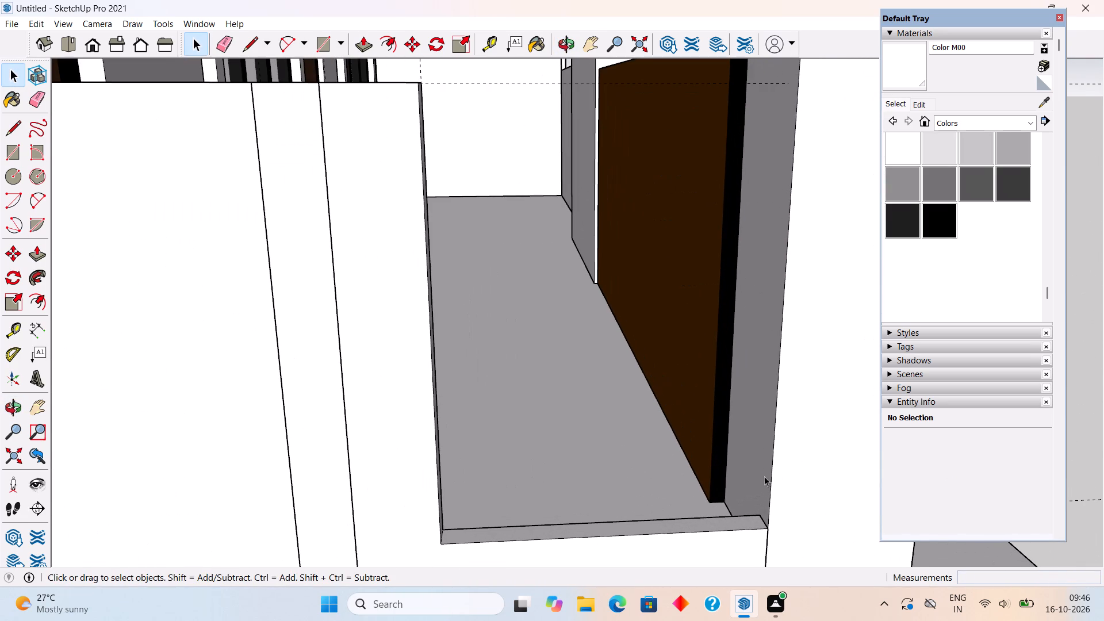
scroll(750, 473, "down", 3)
middle_click_drag(733, 441, 281, 494)
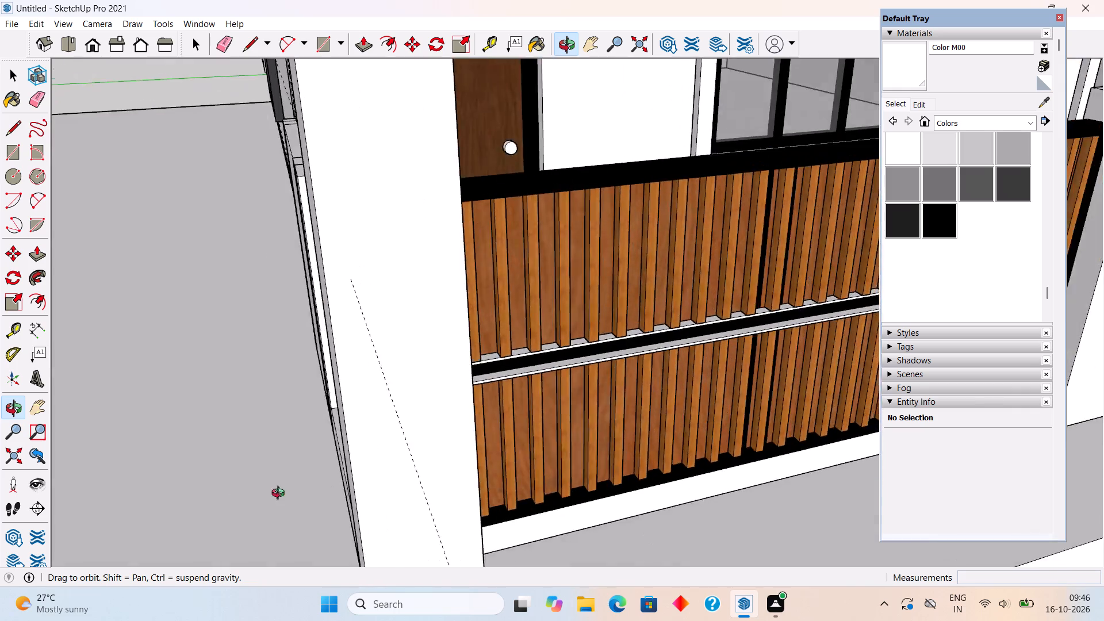
middle_click_drag(281, 494, 422, 484)
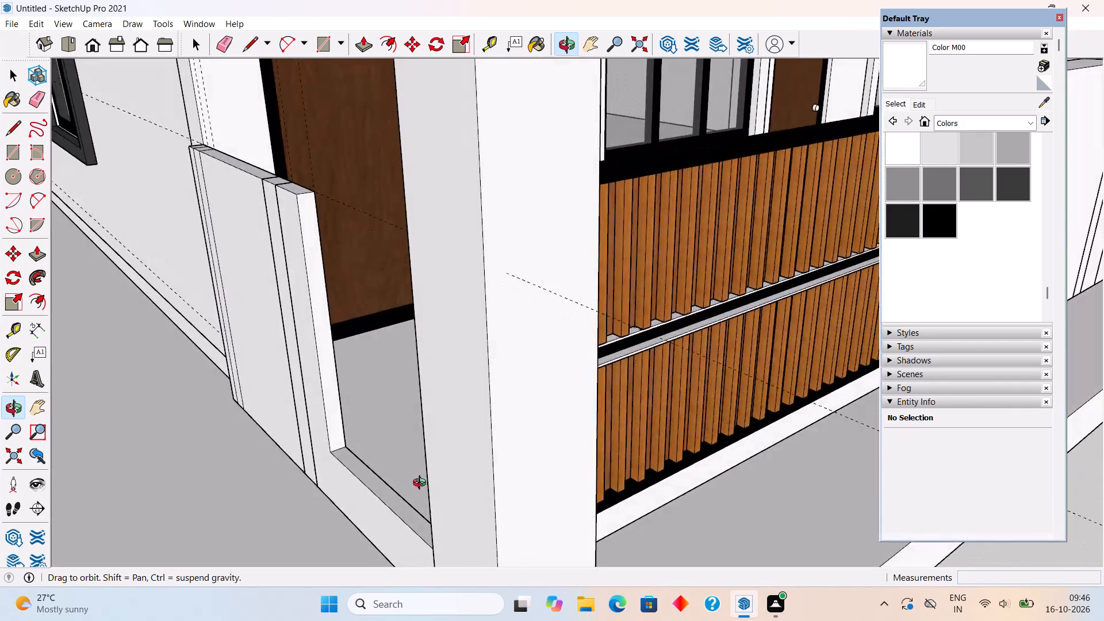
middle_click_drag(422, 484, 496, 499)
scroll(526, 436, "down", 4)
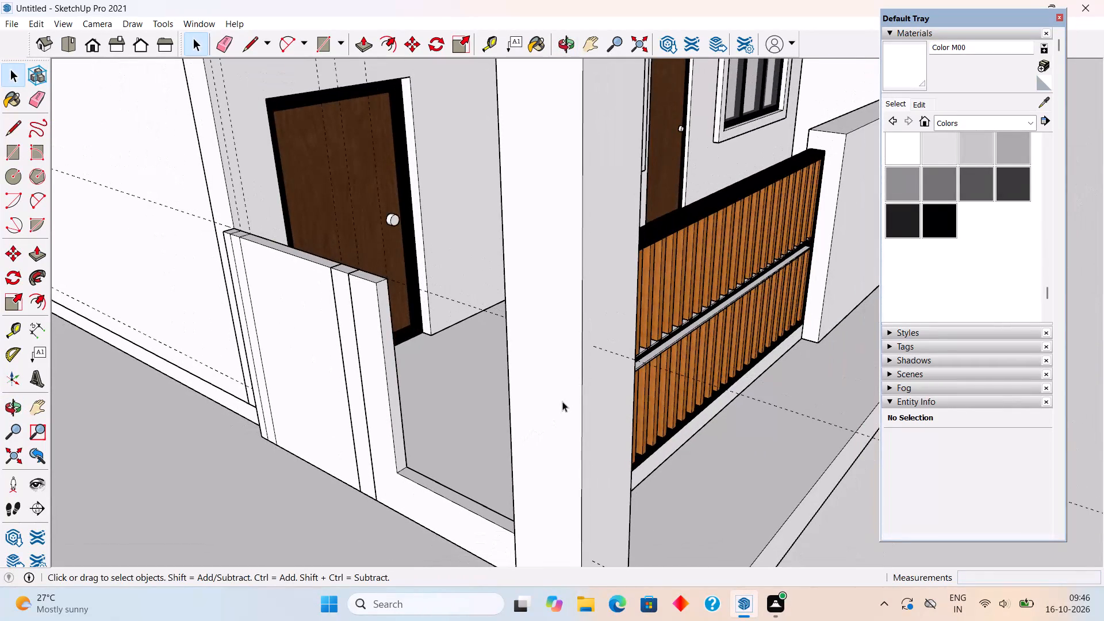
Hide the brown slatted gate group beside the corner column.
middle_click_drag(607, 262, 415, 296)
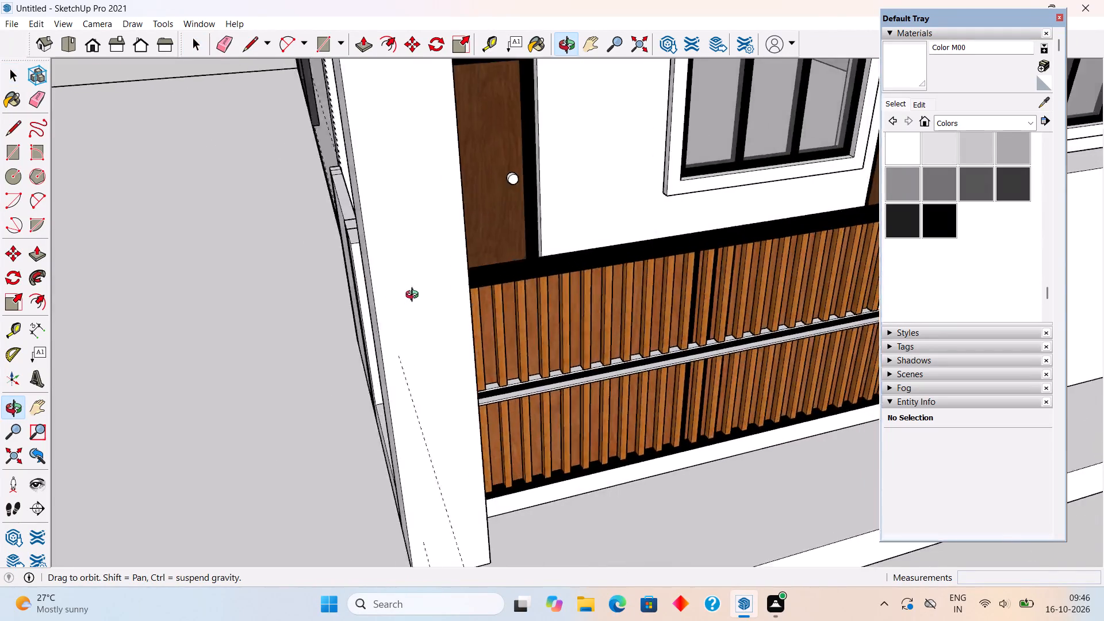
middle_click_drag(415, 296, 105, 296)
left_click(591, 397)
right_click(591, 397)
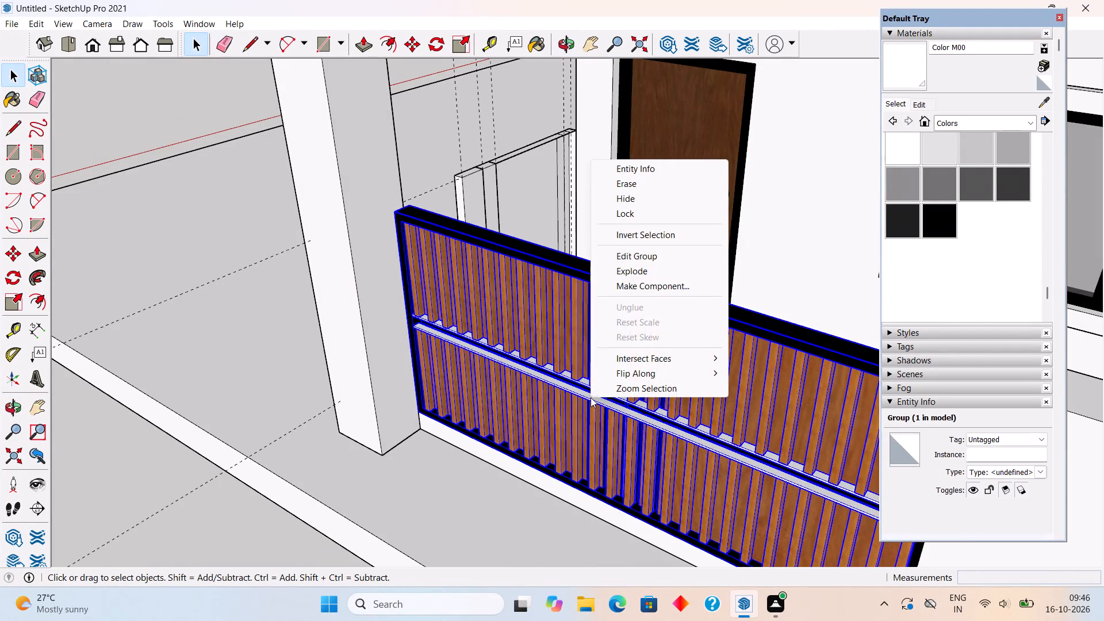
left_click(624, 201)
scroll(569, 323, "up", 9)
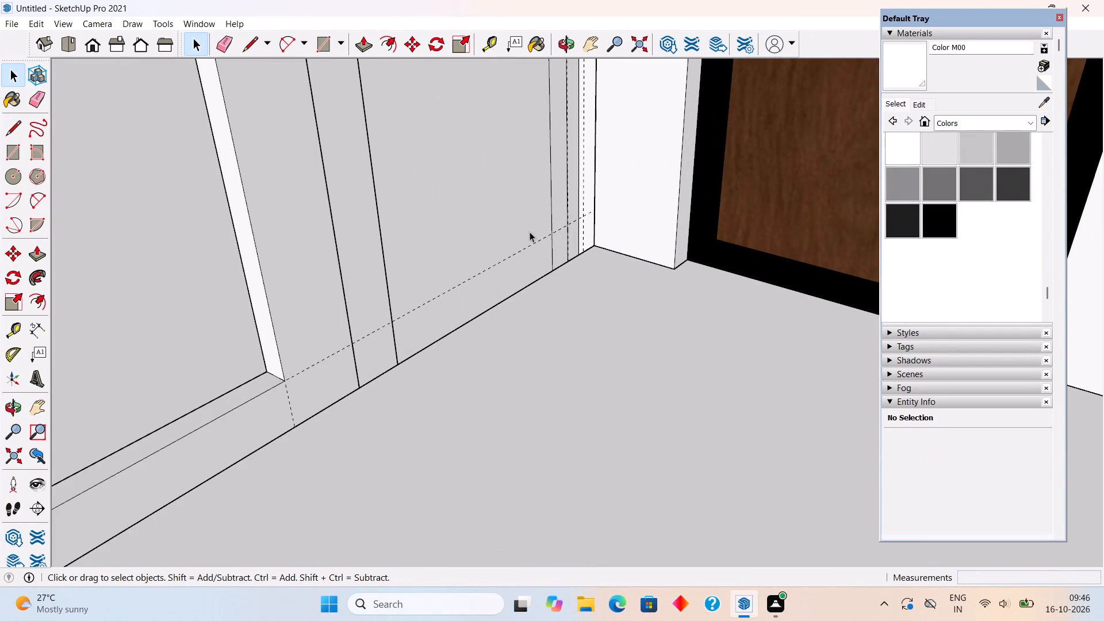
Draw a 3' 6" line along the bottom of the side passage panel's inner side and extrude that face 3".
triple_click(474, 233)
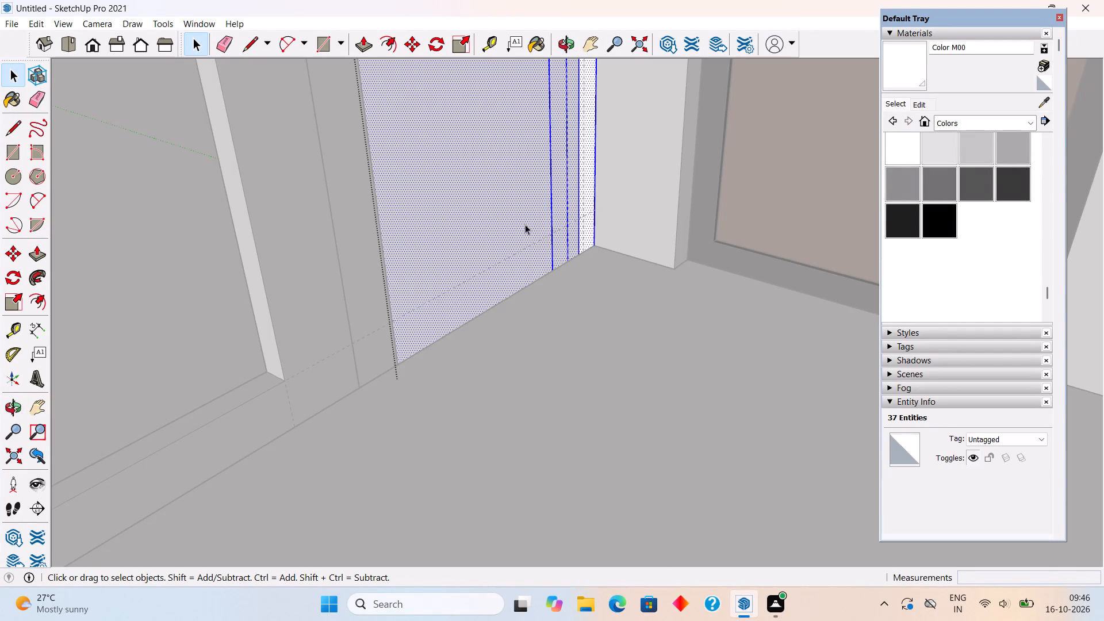
scroll(526, 224, "up", 8)
key("l")
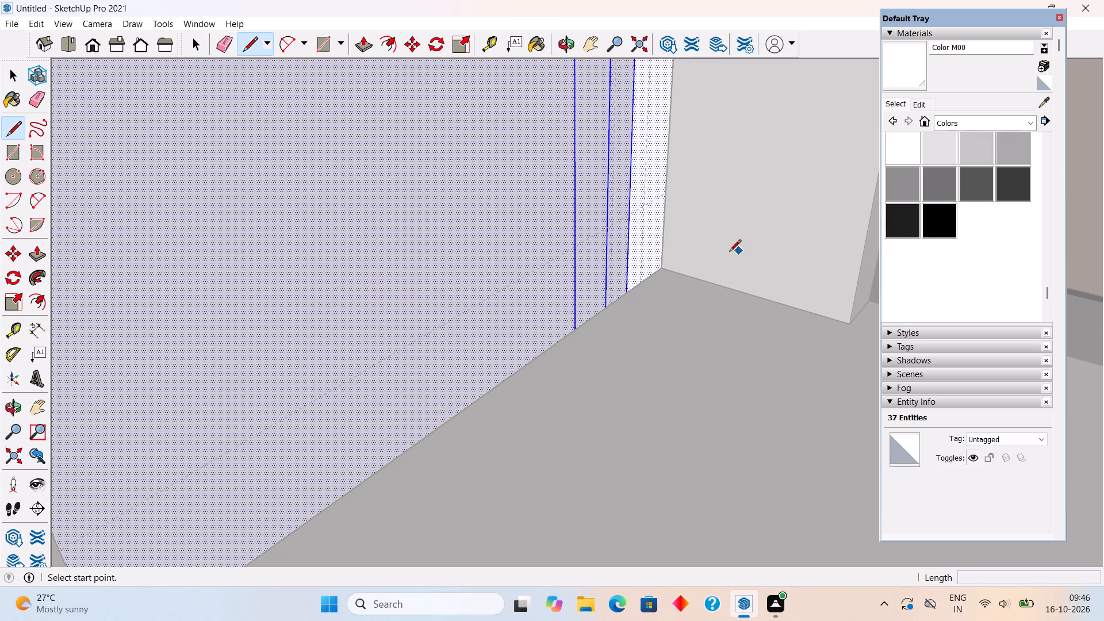
left_click(664, 267)
scroll(569, 314, "down", 4)
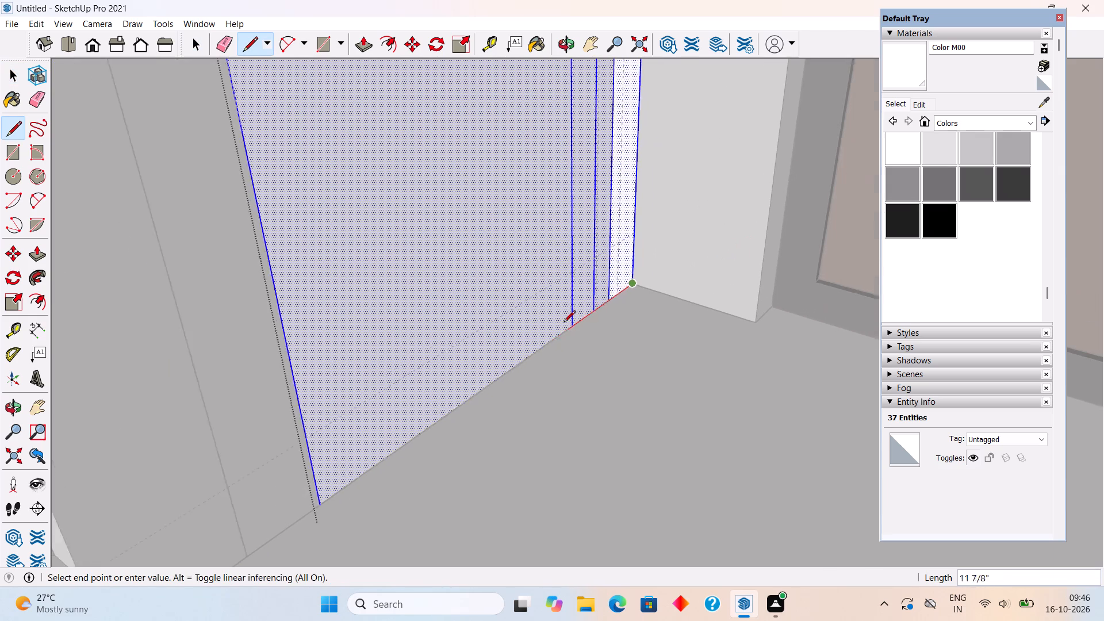
scroll(563, 323, "down", 1)
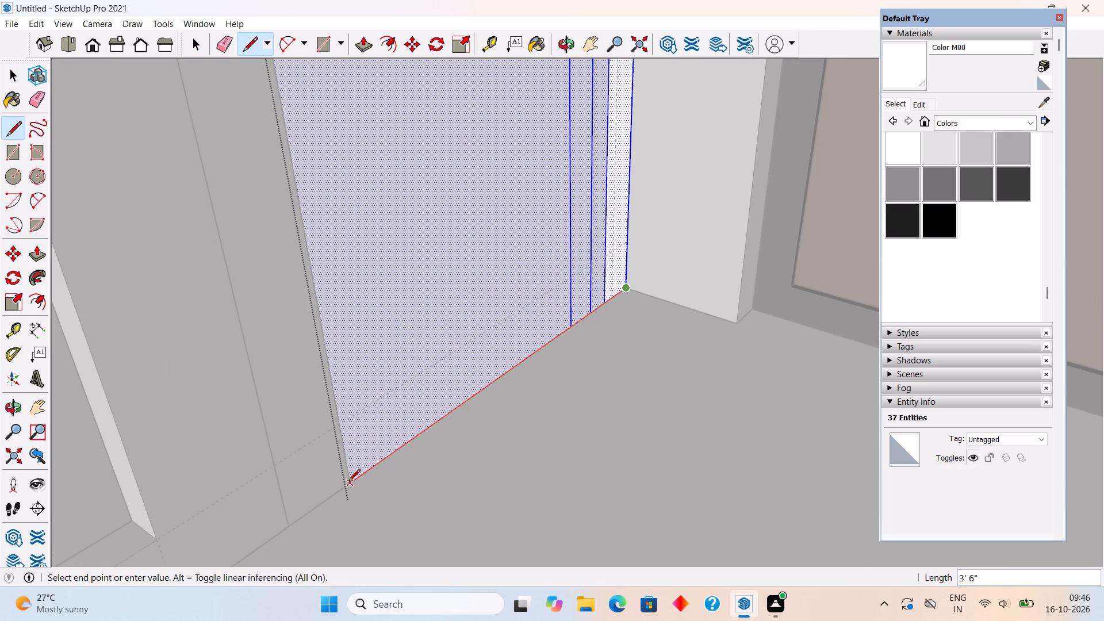
left_click(348, 482)
key("p")
left_click(378, 440)
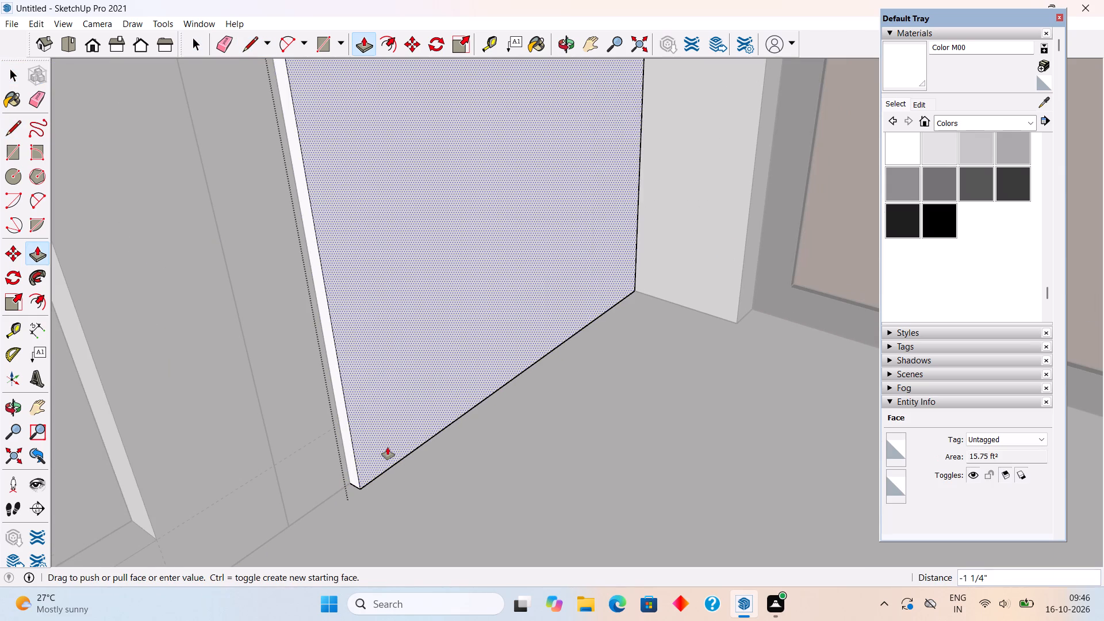
type("3\"")
key("Return")
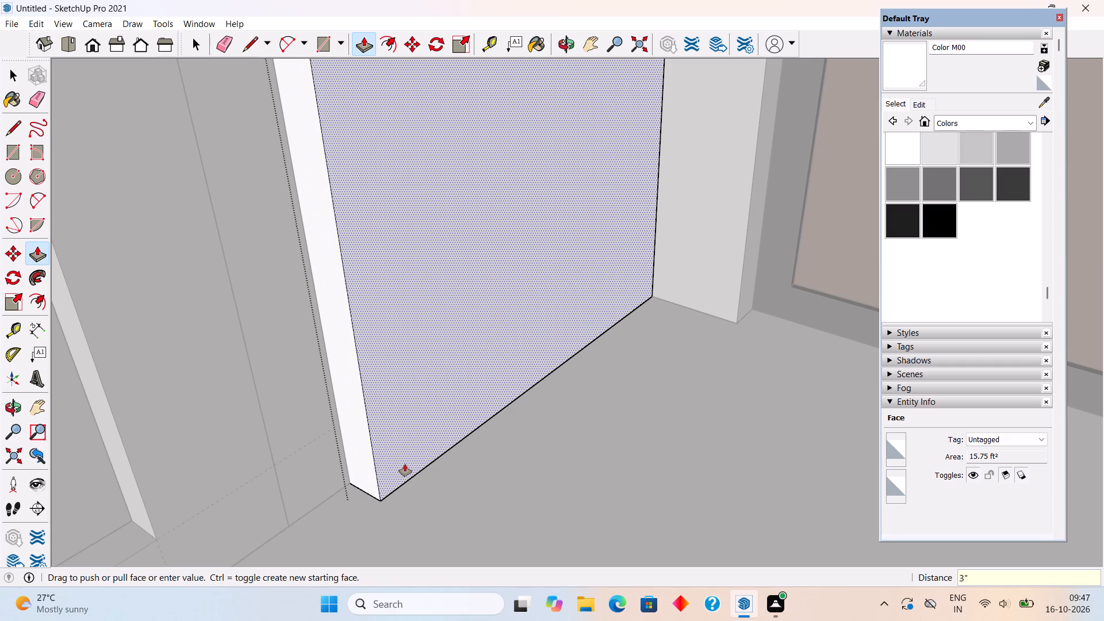
key("space")
Group the L-shaped pillar and low wall geometry beside the side passage panel.
scroll(405, 464, "down", 10)
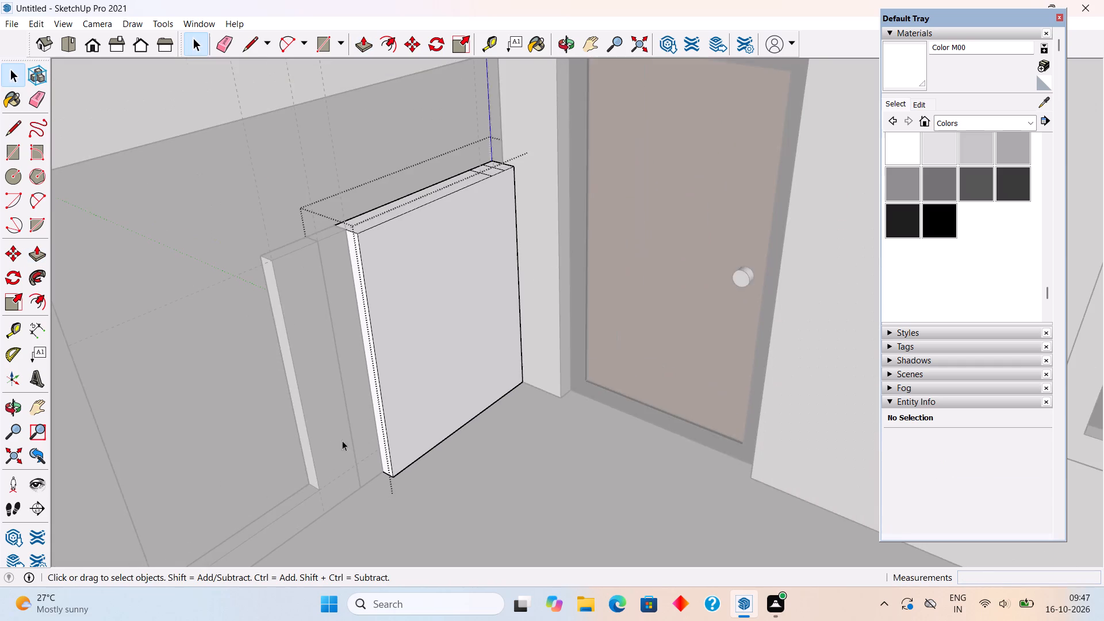
triple_click(320, 425)
scroll(320, 425, "down", 5)
middle_click_drag(302, 518, 219, 460)
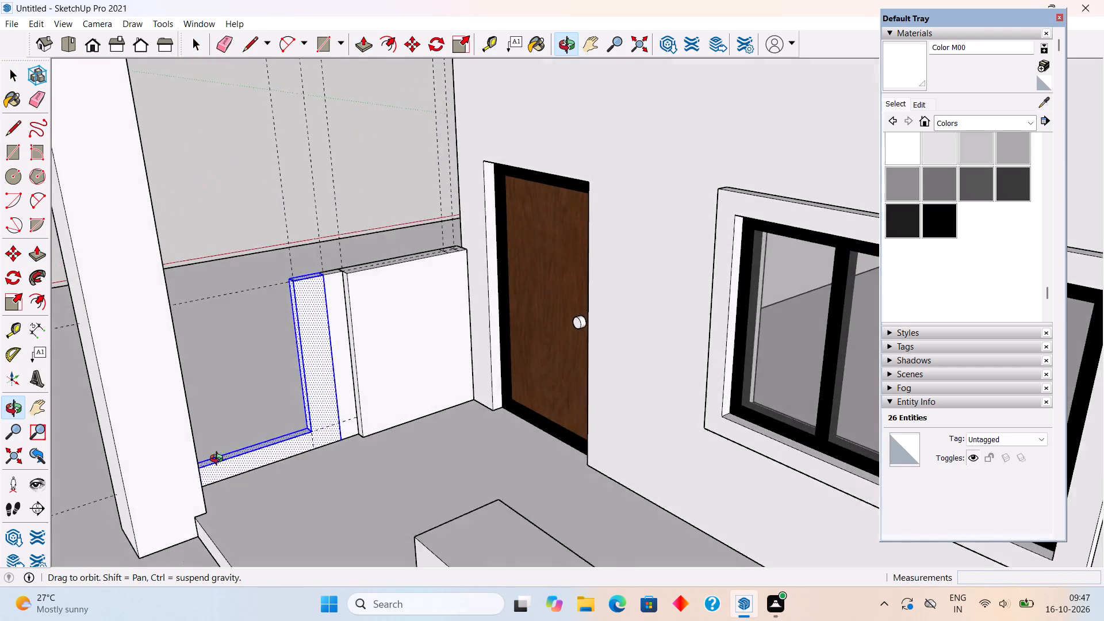
middle_click_drag(219, 460, 201, 467)
scroll(263, 455, "up", 7)
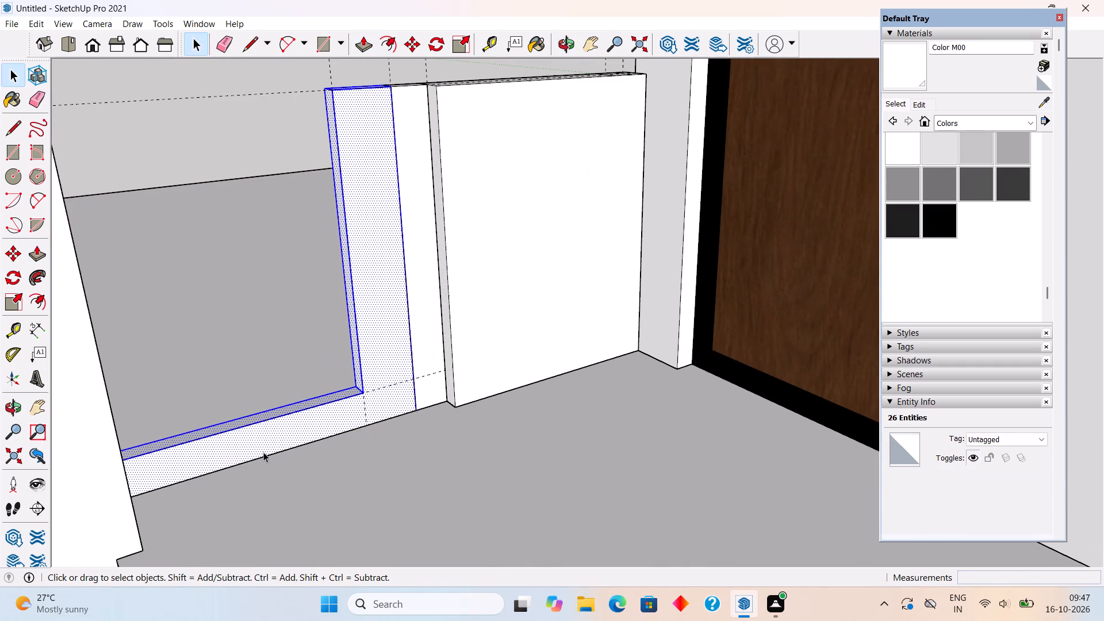
right_click(263, 452)
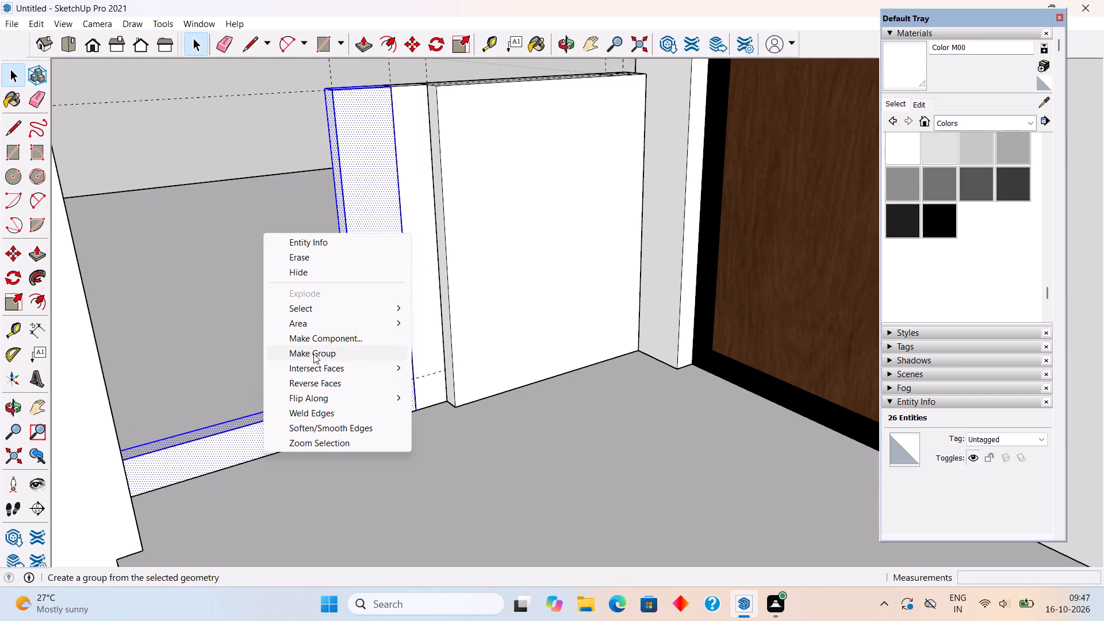
left_click(313, 354)
Inside the L-shaped group, draw a line along the inner face's bottom edge between the corner column and the narrow strip.
middle_click_drag(313, 357, 206, 402)
triple_click(197, 413)
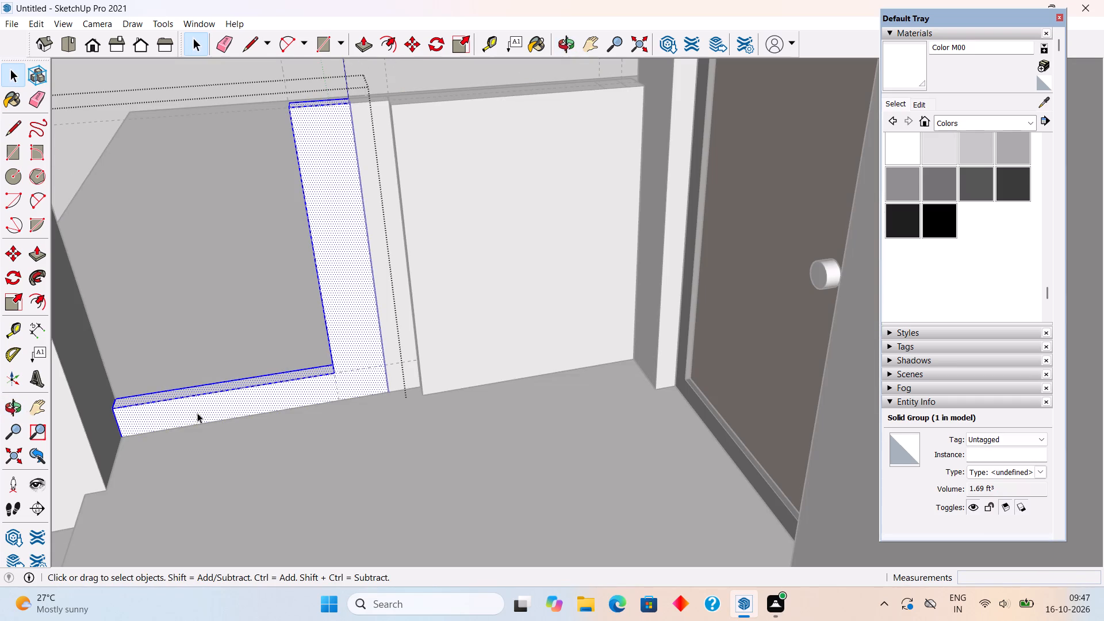
key("l")
left_click(120, 434)
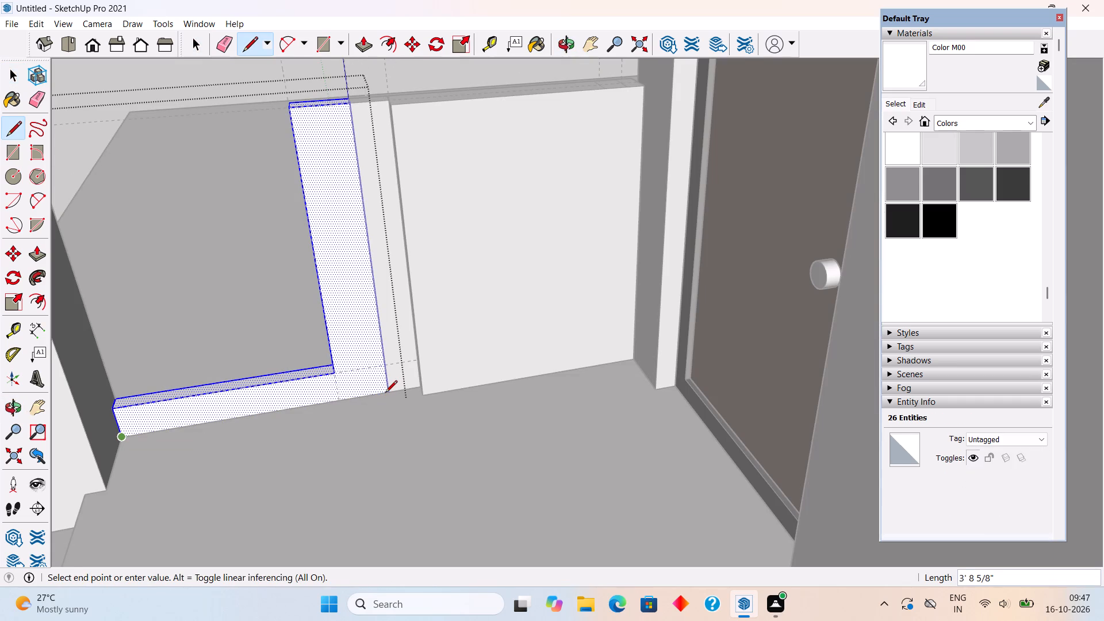
left_click(392, 390)
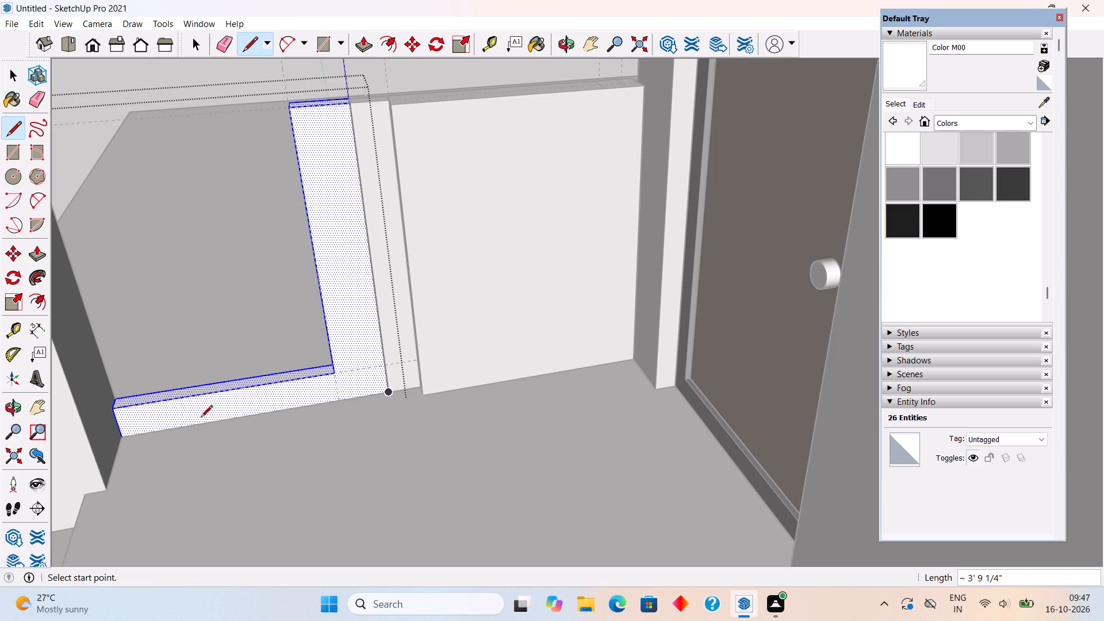
left_click(125, 432)
key("space")
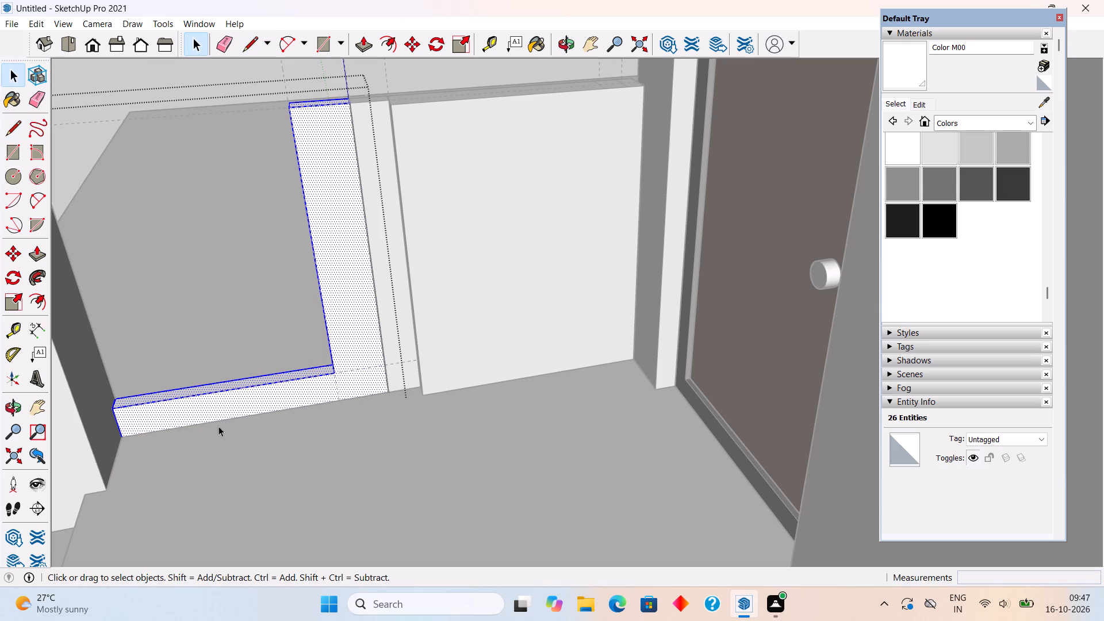
double_click(220, 409)
middle_click_drag(220, 409, 321, 361)
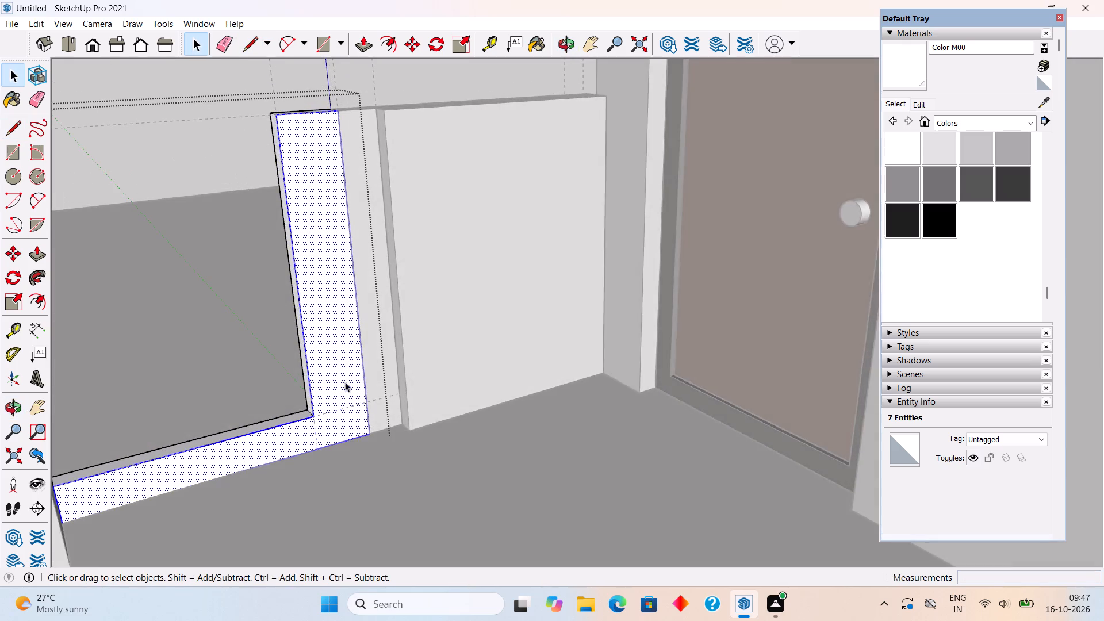
scroll(362, 452, "up", 14)
key("l")
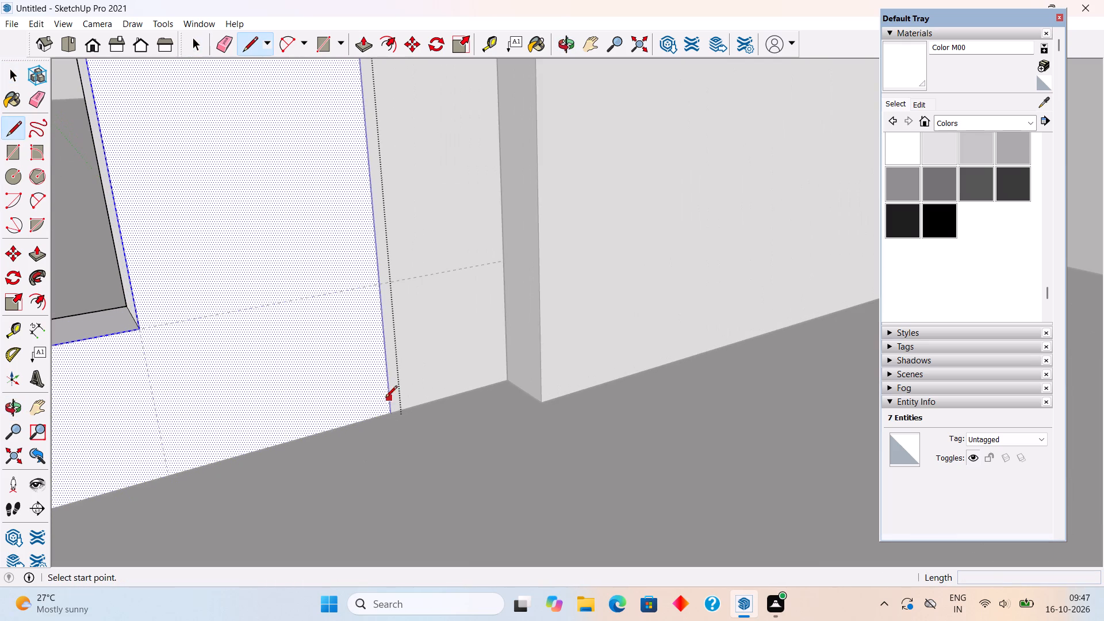
left_click(392, 407)
scroll(290, 421, "down", 8)
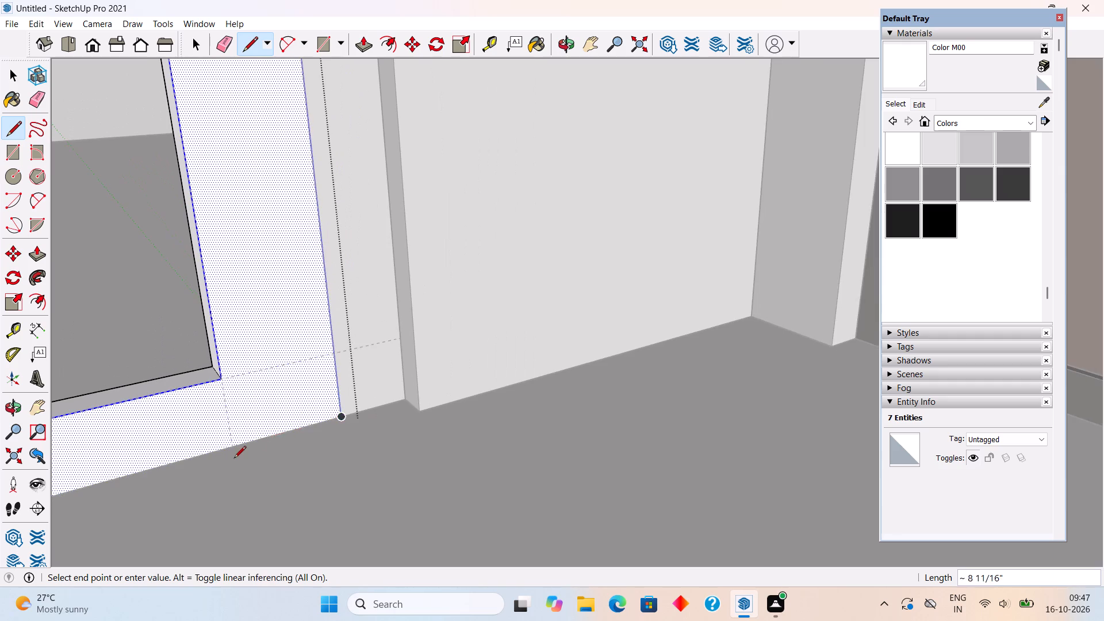
scroll(283, 407, "down", 12)
middle_click_drag(209, 430, 130, 451)
scroll(145, 418, "up", 13)
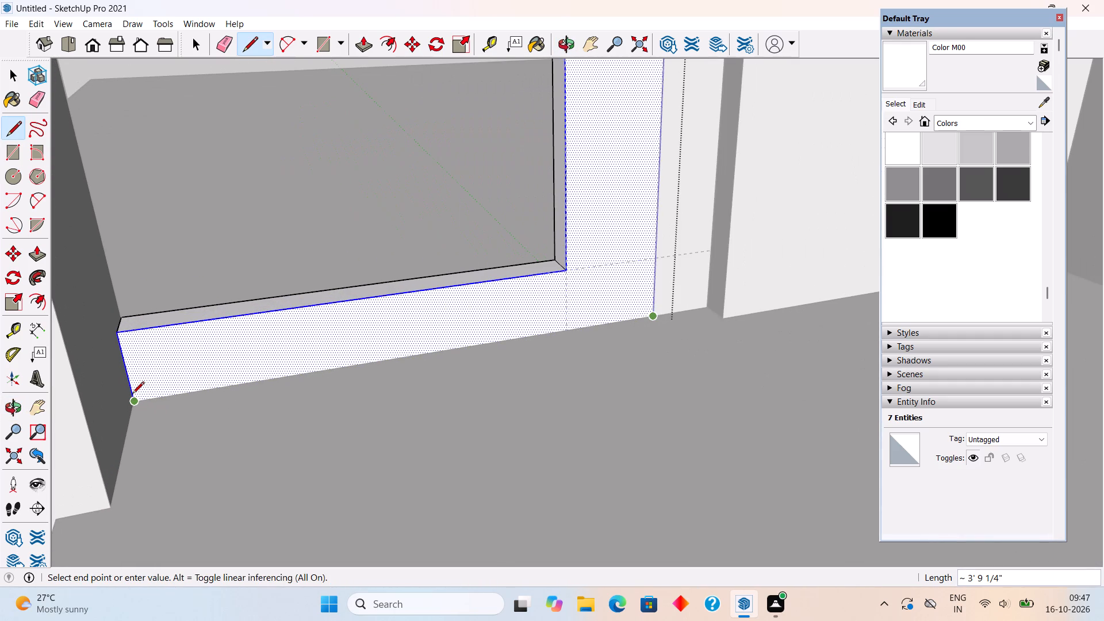
left_click(137, 394)
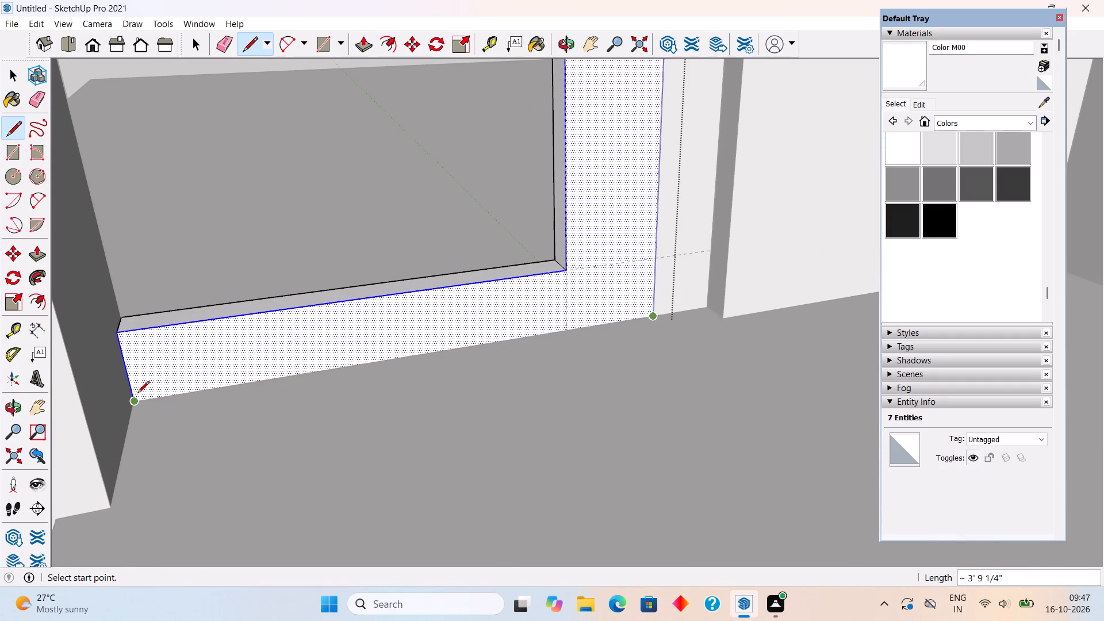
Extrude the L-shaped inner face of the pillar and low wall 3".
key("space")
left_click(243, 374)
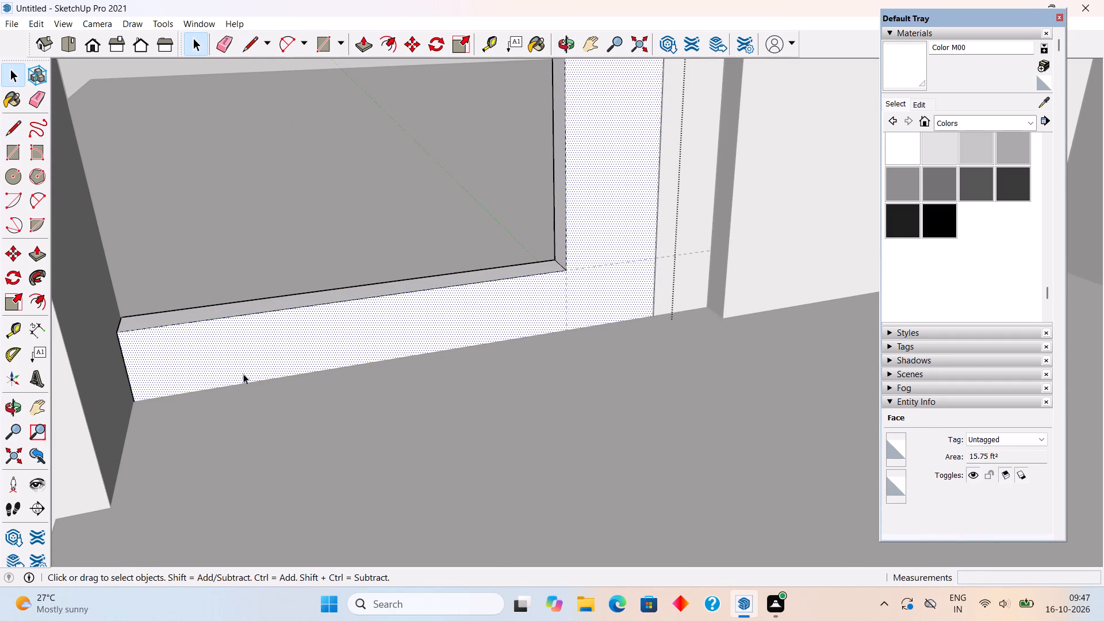
key("p")
left_click(243, 374)
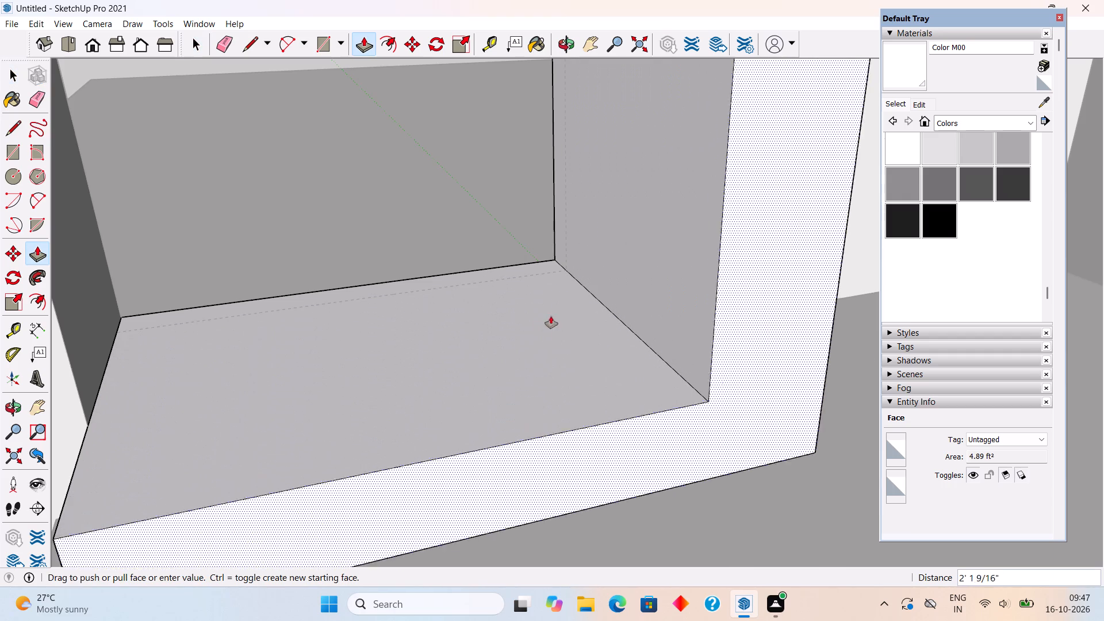
type("3\"")
key("Return")
key("space")
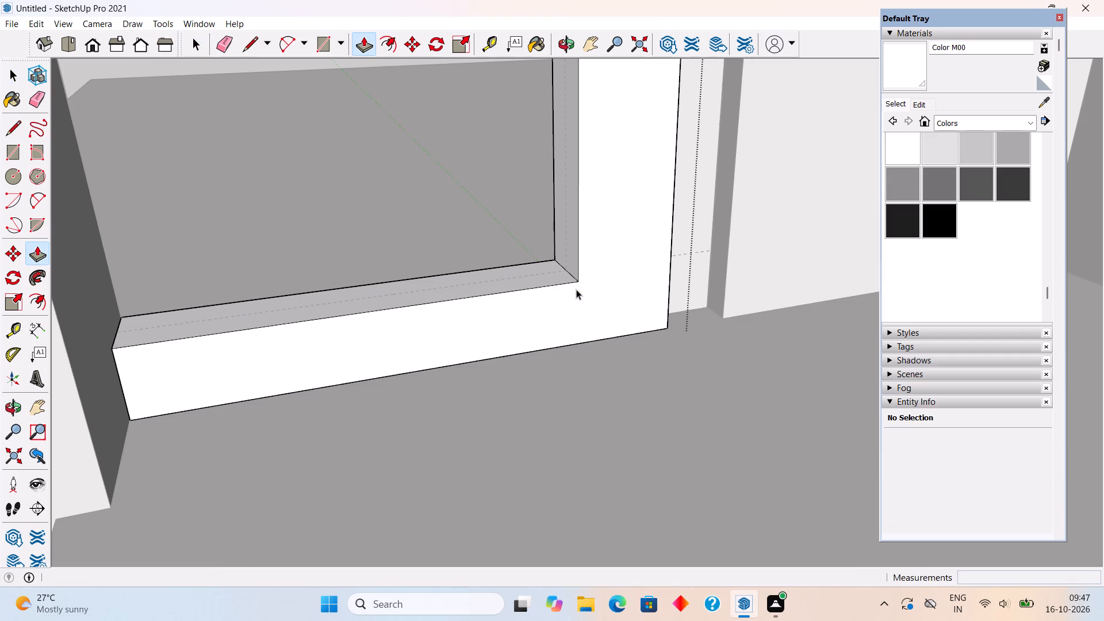
Extrude the narrow strip between the panel and the L-shaped pillar flush with the panel's inner face.
scroll(580, 287, "down", 7)
scroll(624, 254, "down", 1)
middle_click_drag(604, 255, 486, 256)
scroll(676, 213, "up", 3)
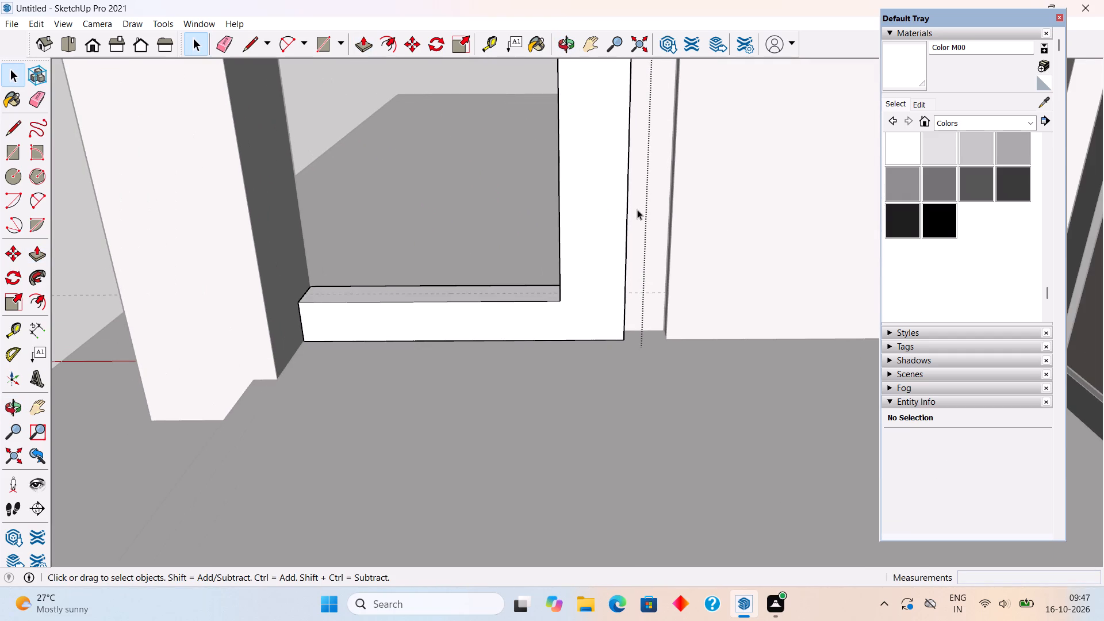
triple_click(637, 209)
key("p")
left_click(637, 209)
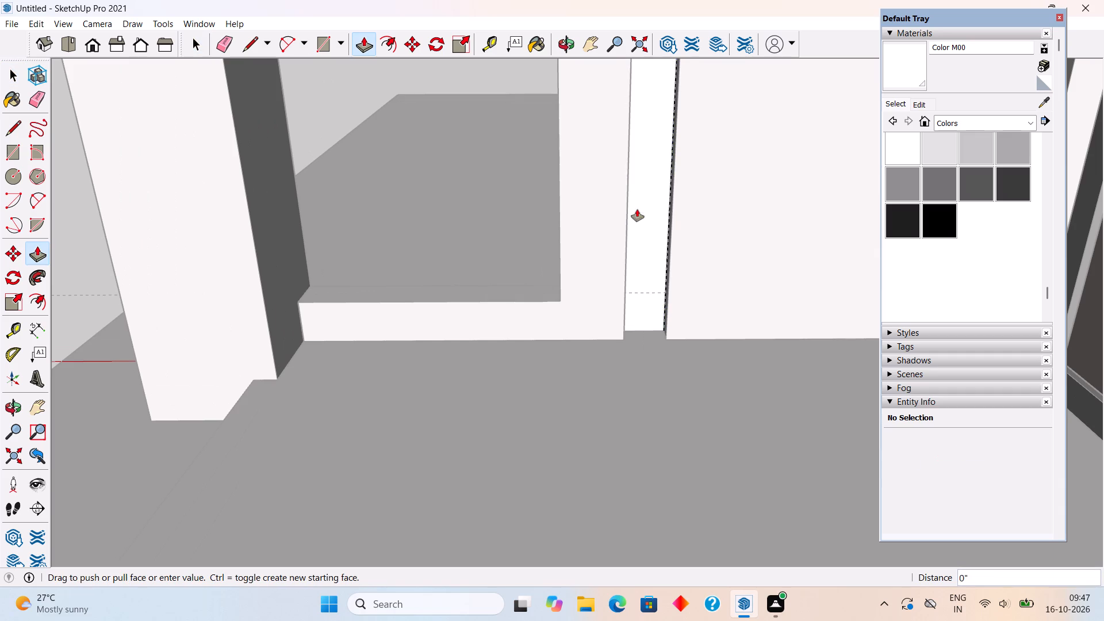
left_click(700, 196)
key("space")
scroll(700, 196, "down", 6)
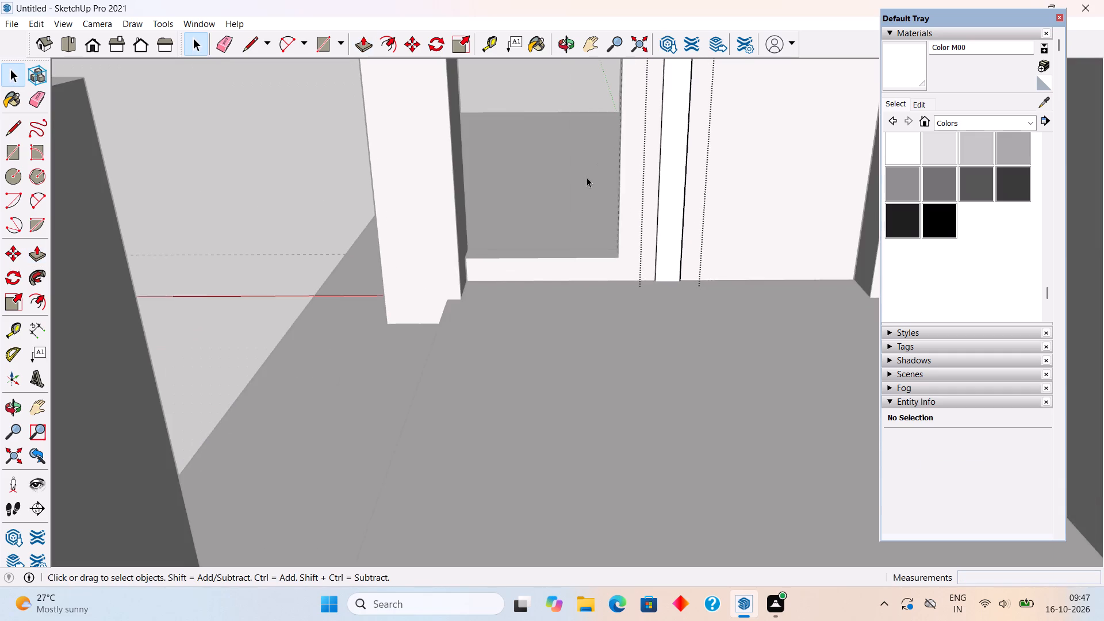
Examine the side passage panel, pillar, low wall and remaining opening from outside the building, including the junction with the corner column.
left_click(568, 164)
scroll(519, 192, "down", 7)
left_click(0, 453)
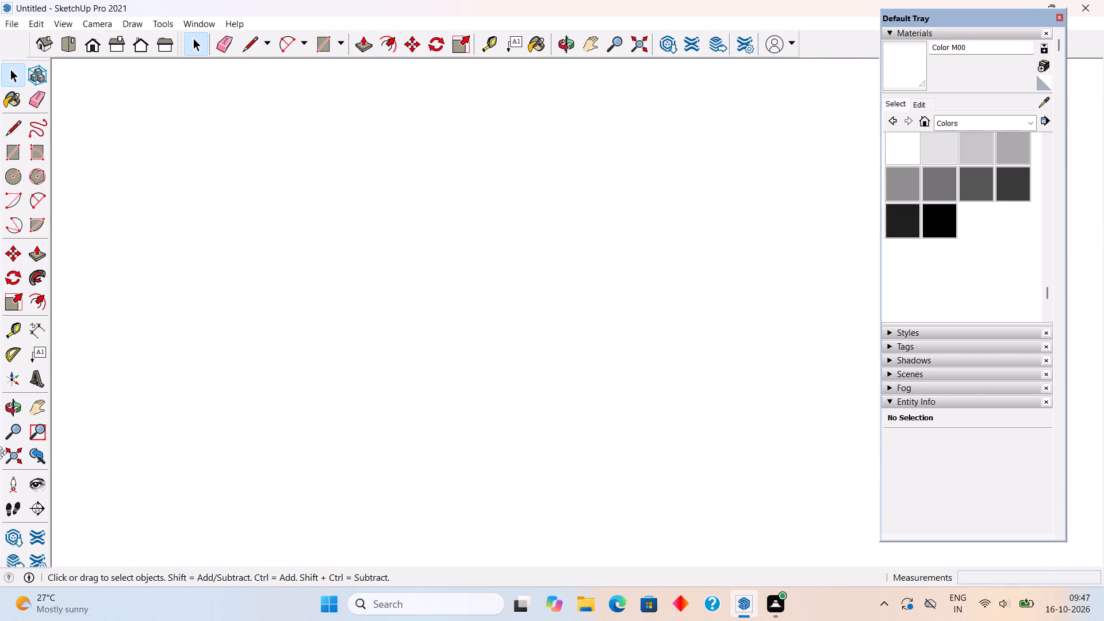
left_click(17, 447)
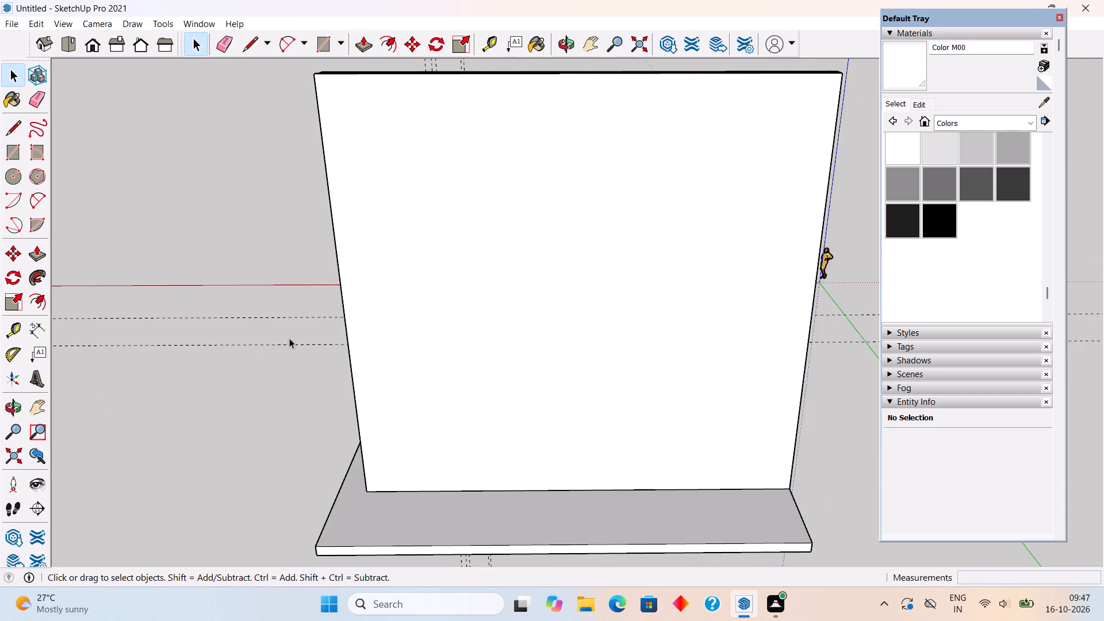
middle_click_drag(315, 338, 646, 324)
scroll(465, 372, "up", 9)
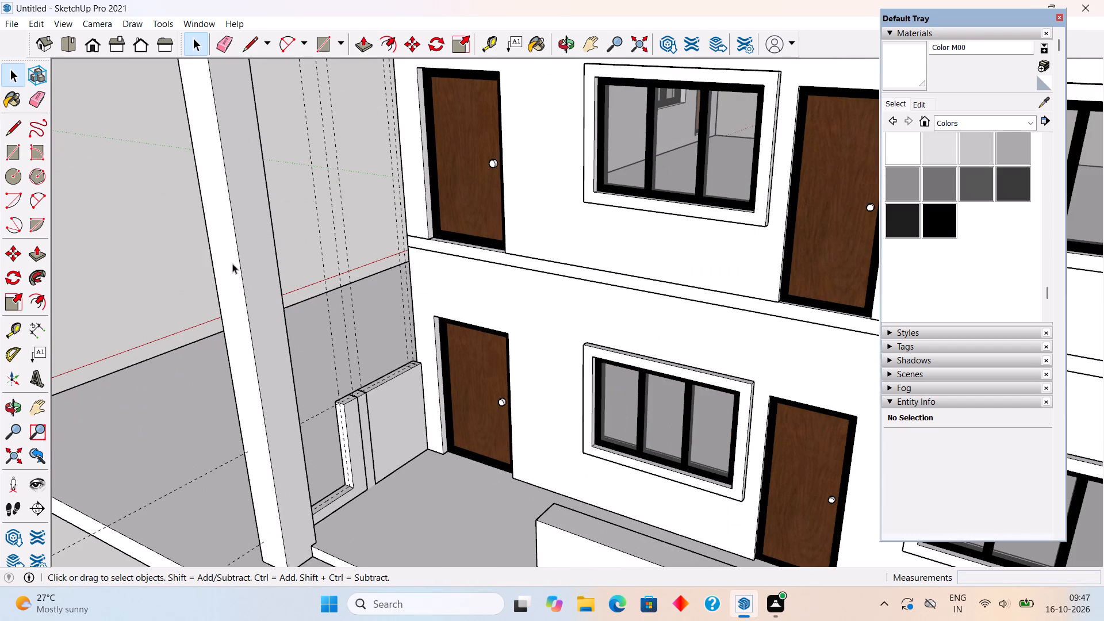
left_click(82, 235)
middle_click_drag(140, 270, 438, 240)
scroll(438, 240, "down", 5)
middle_click_drag(485, 363, 521, 411)
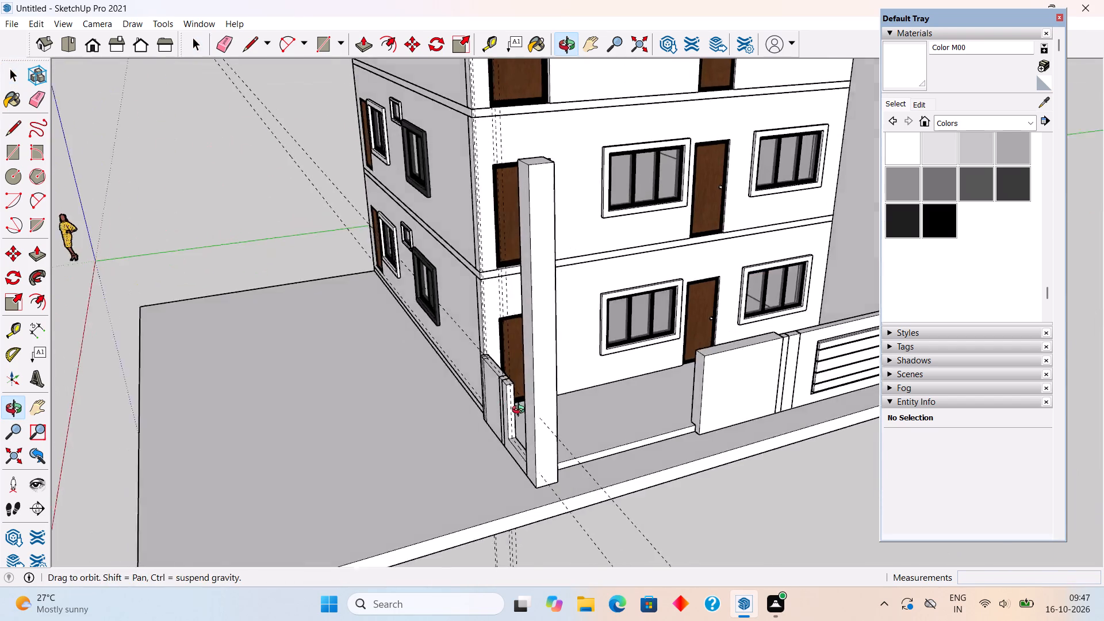
middle_click_drag(521, 411, 649, 389)
scroll(661, 384, "up", 1)
scroll(526, 461, "up", 1)
middle_click_drag(526, 462, 692, 436)
scroll(634, 466, "up", 3)
middle_click_drag(827, 306, 832, 427)
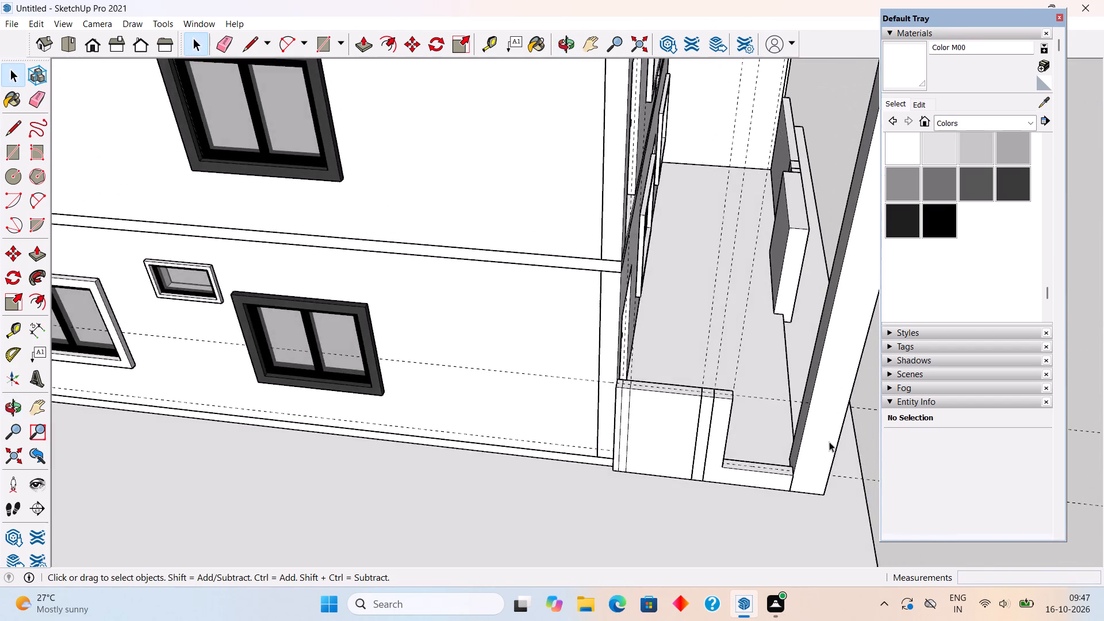
scroll(781, 469, "up", 16)
middle_click_drag(811, 478, 762, 491)
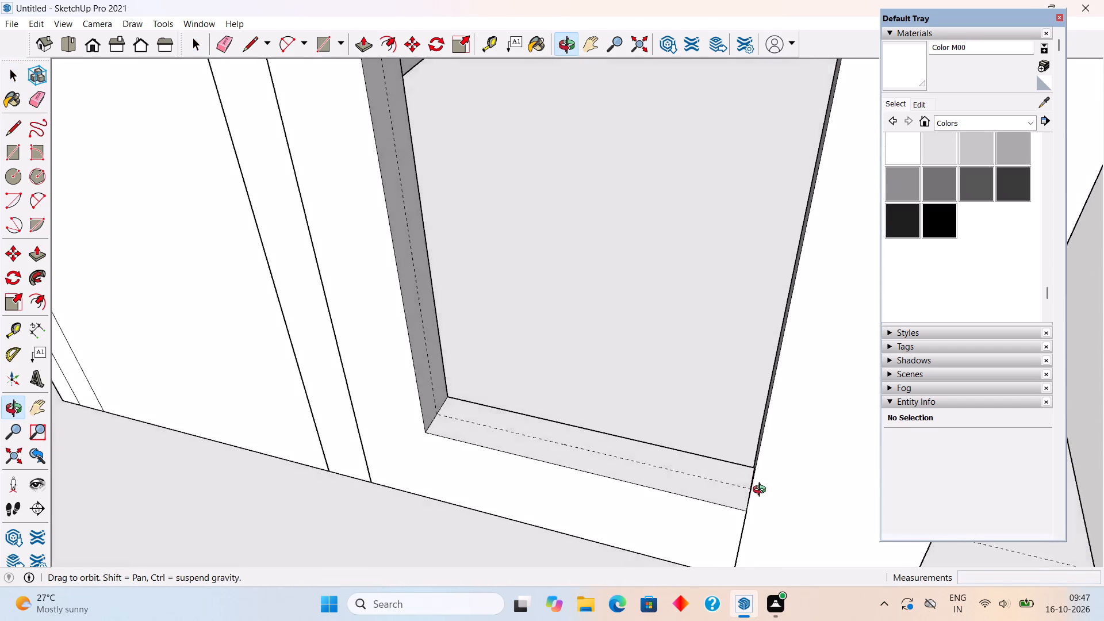
middle_click_drag(762, 491, 761, 491)
Draw a rectangle about 3' 1/4" by 4' filling the opening between the pillar, low wall and corner column, along the wall's mid-thickness.
scroll(762, 491, "down", 5)
key("r")
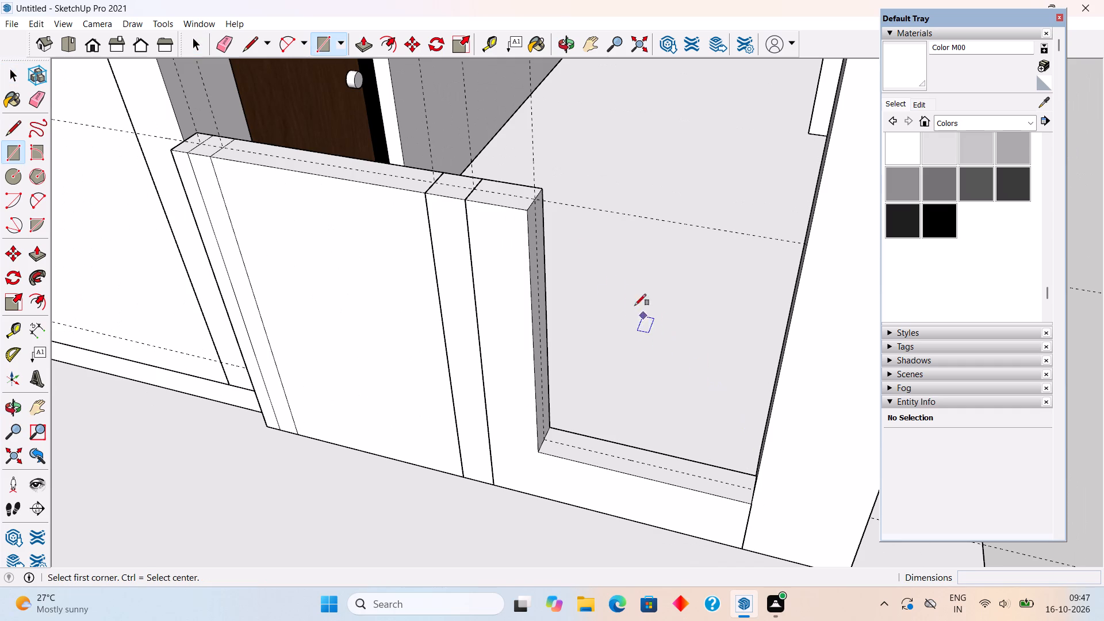
left_click(535, 201)
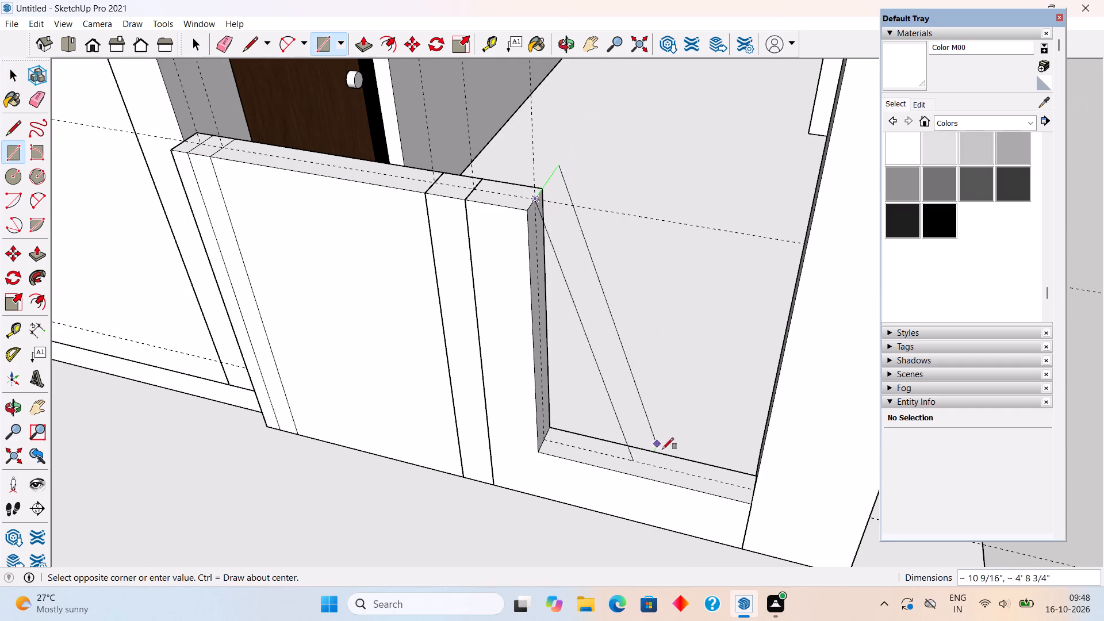
scroll(756, 486, "up", 7)
middle_click_drag(723, 494, 799, 492)
scroll(795, 457, "up", 4)
left_click(803, 454)
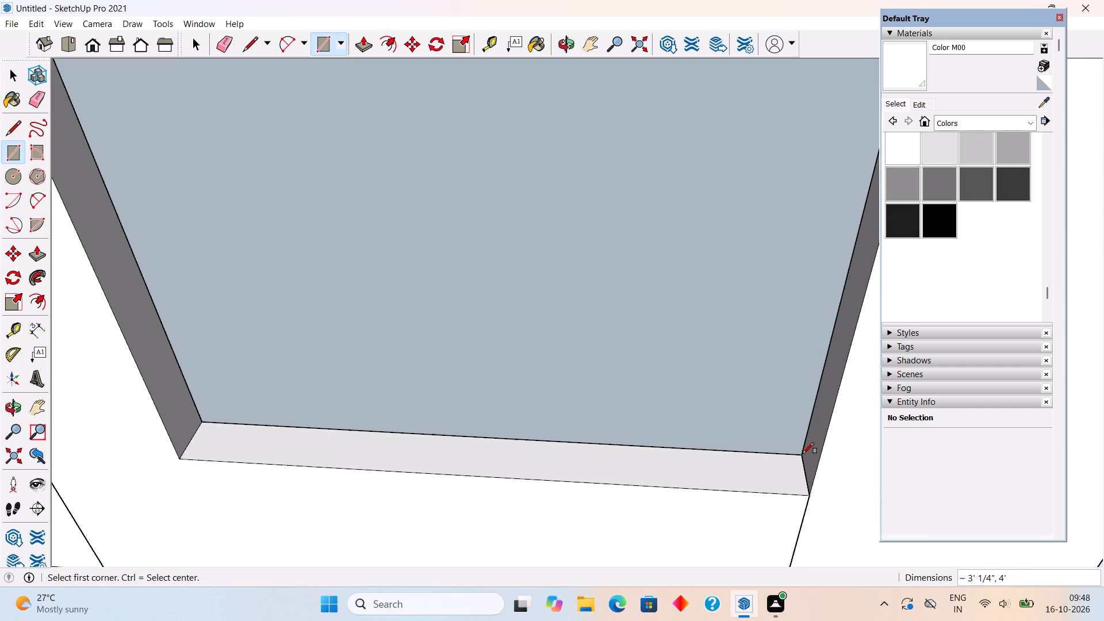
Extrude the infill rectangle between the pillar, low wall and corner column 3".
key("space")
key("p")
left_click(751, 402)
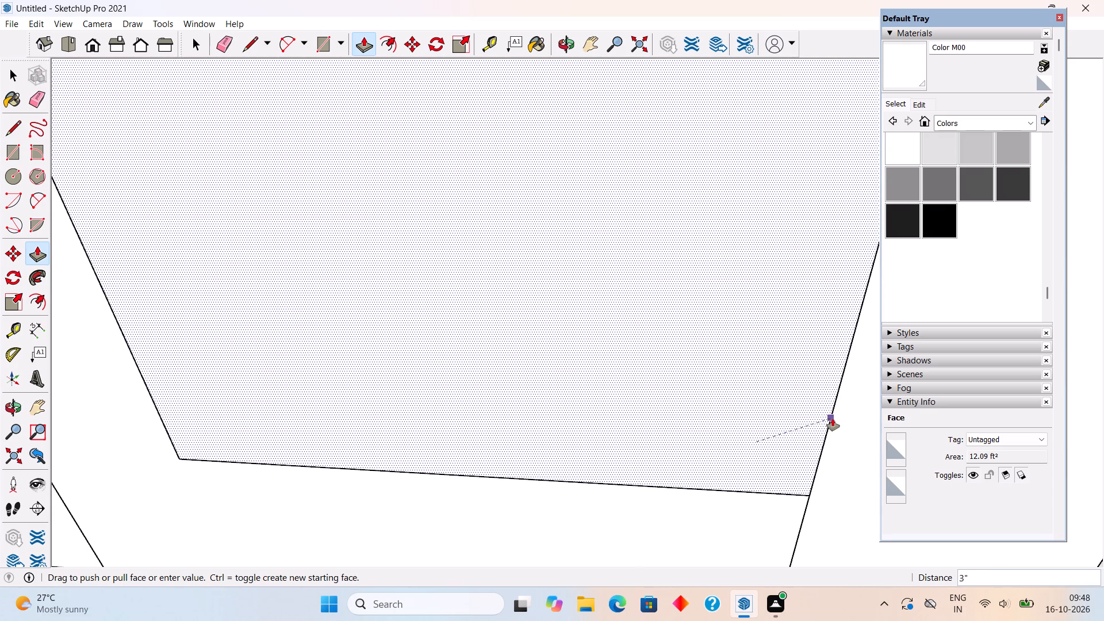
scroll(833, 419, "up", 1)
left_click(834, 419)
Make the extruded infill slab between the pillar and corner column a group.
key("space")
triple_click(748, 391)
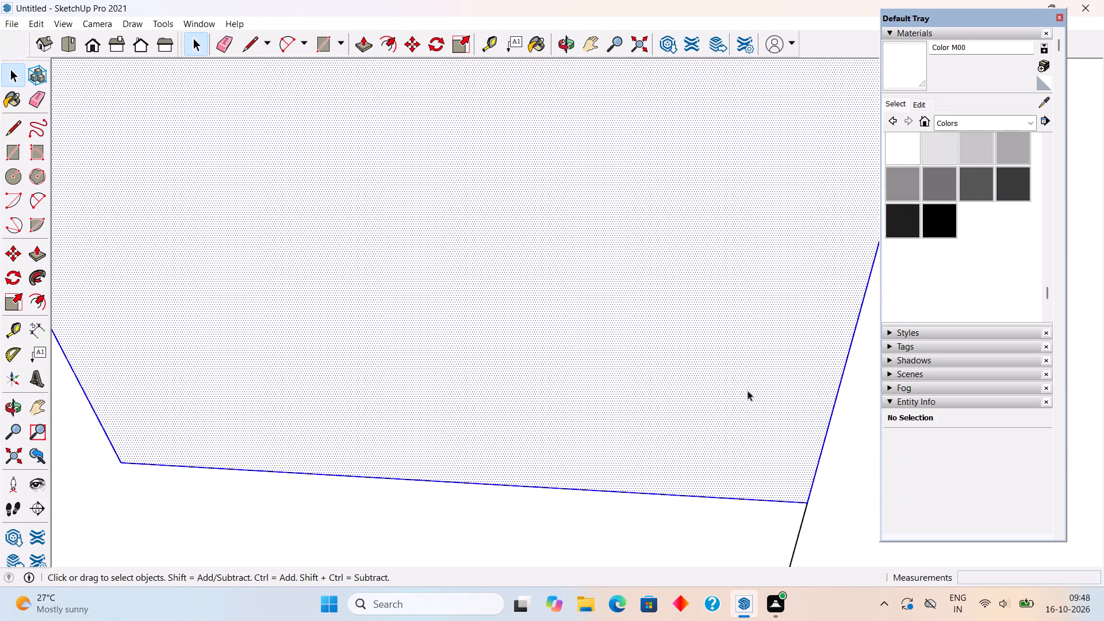
right_click(747, 390)
left_click(785, 297)
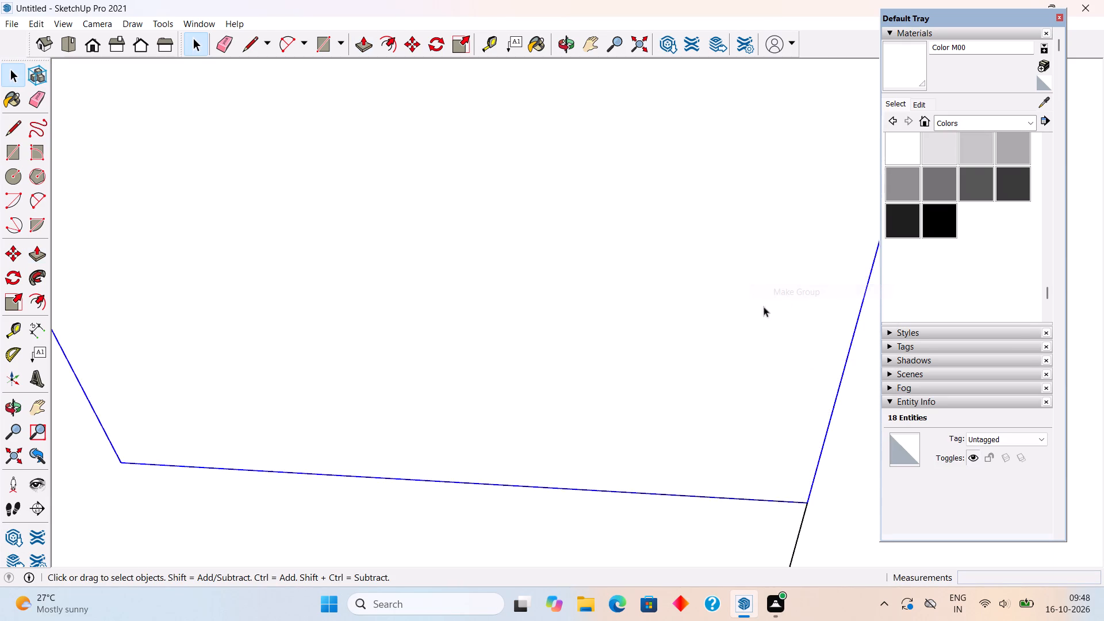
scroll(744, 329, "down", 20)
scroll(744, 329, "down", 9)
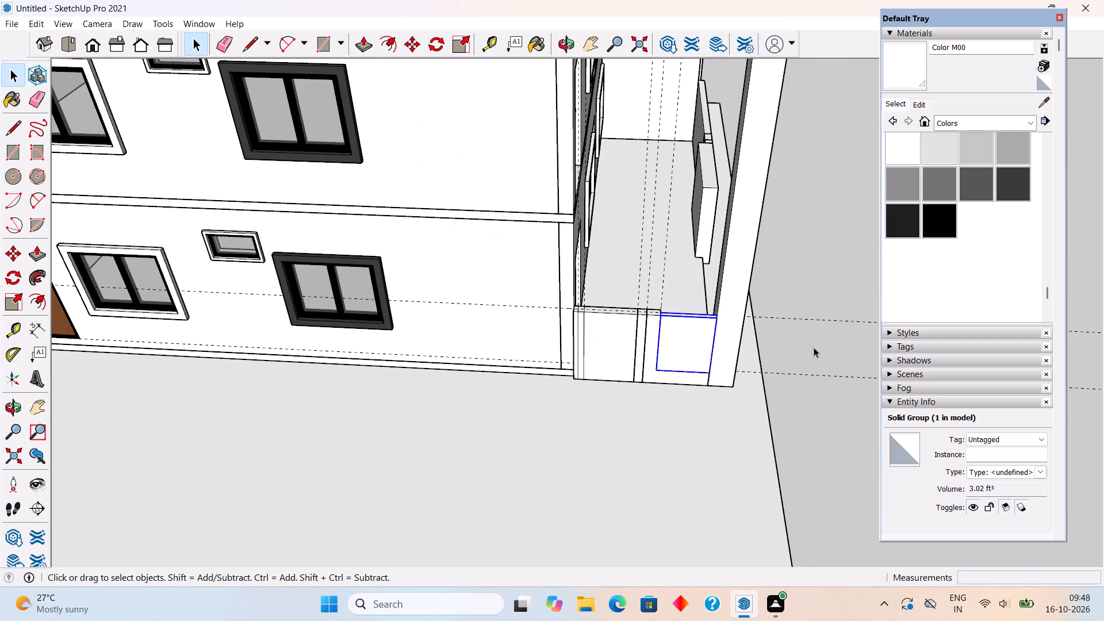
left_click(814, 347)
Raise the main top face of the side passage panel 1' to match the front boundary wall's height.
middle_click_drag(750, 426, 738, 209)
scroll(726, 242, "up", 6)
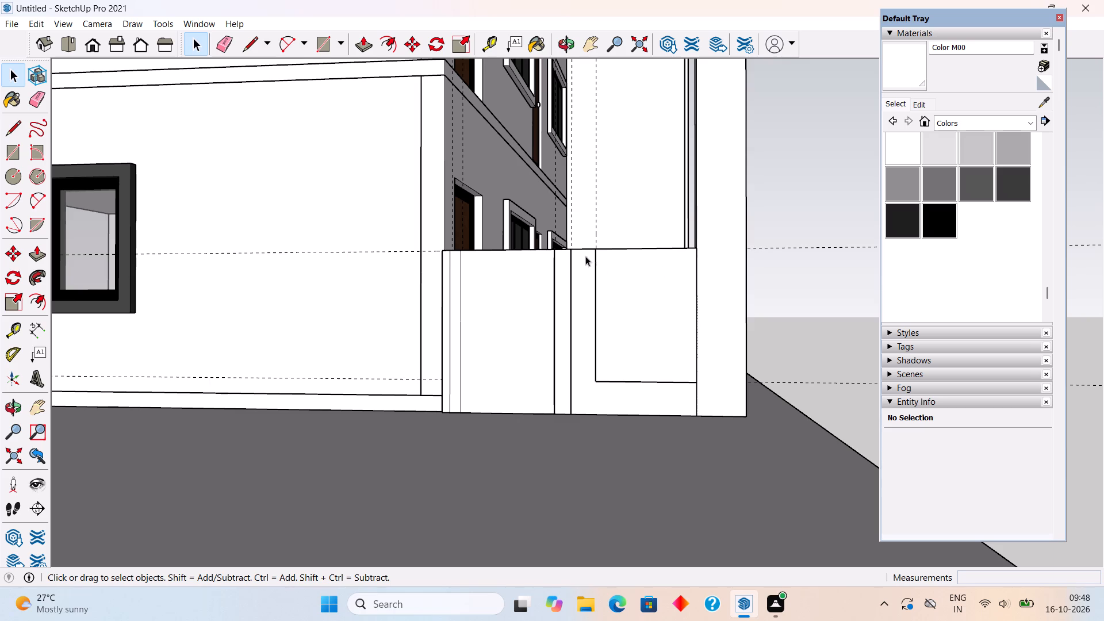
middle_click_drag(569, 247, 90, 306)
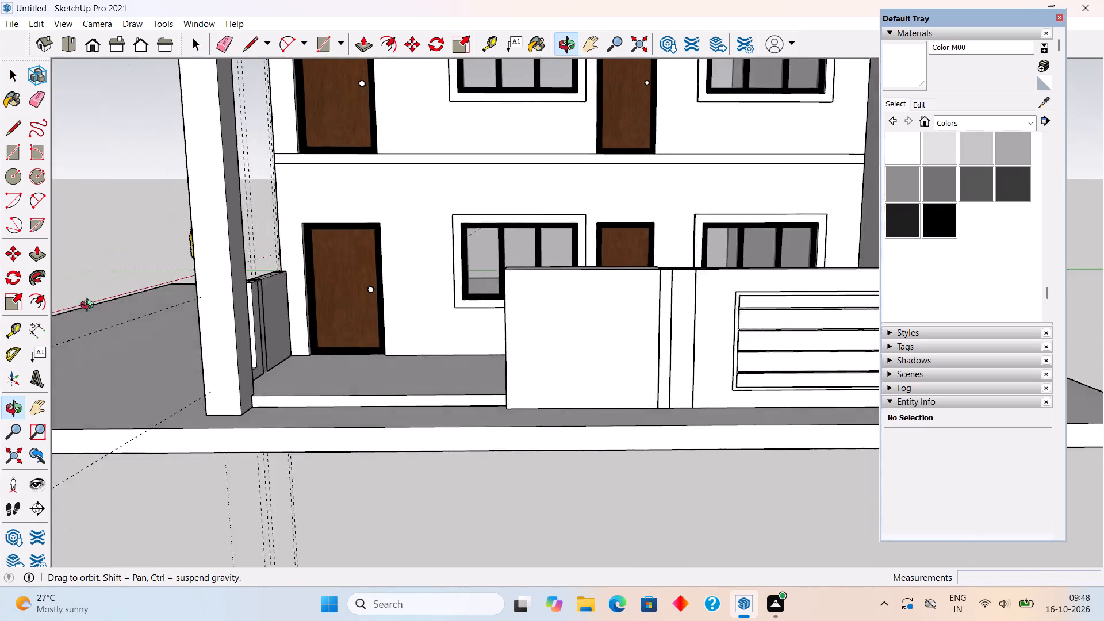
middle_click_drag(90, 306, 457, 306)
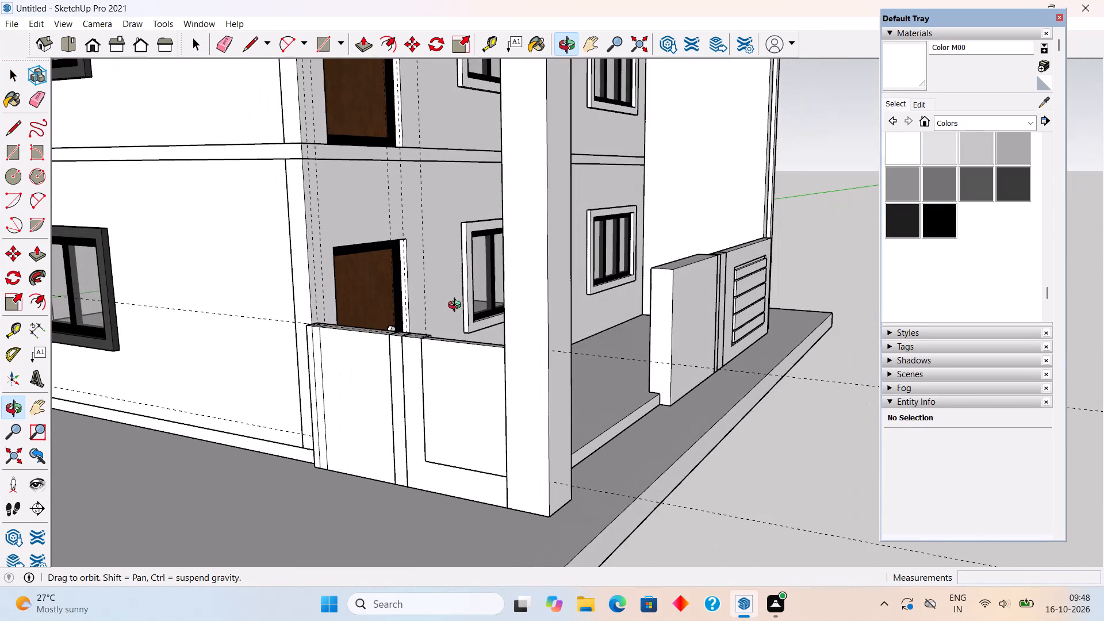
middle_click_drag(457, 306, 457, 307)
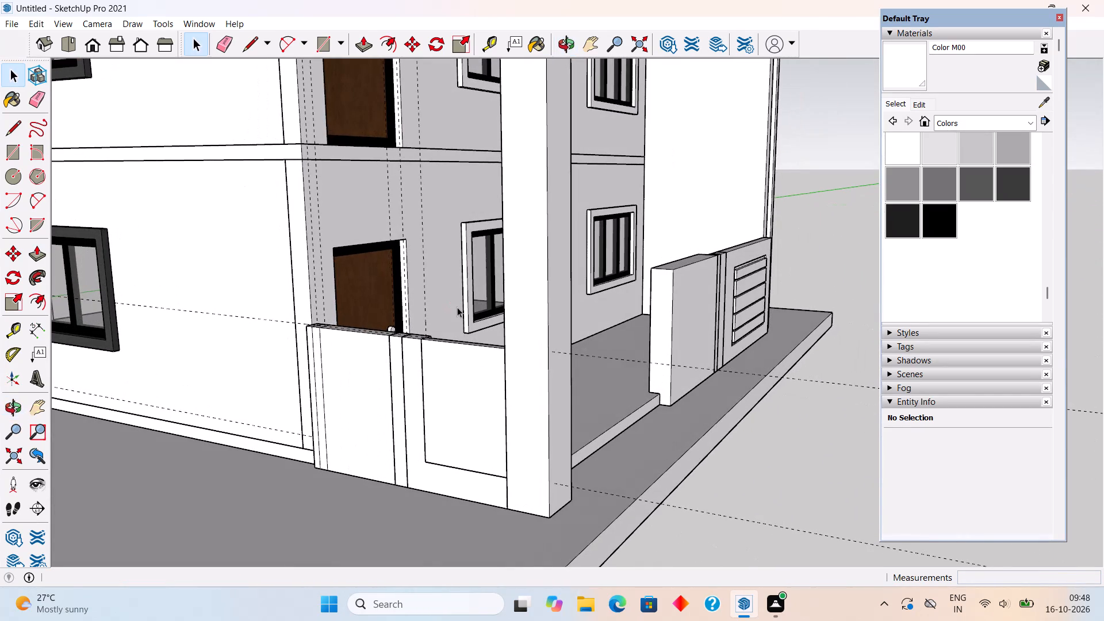
scroll(442, 342, "up", 7)
middle_click_drag(442, 343, 129, 380)
scroll(129, 380, "down", 2)
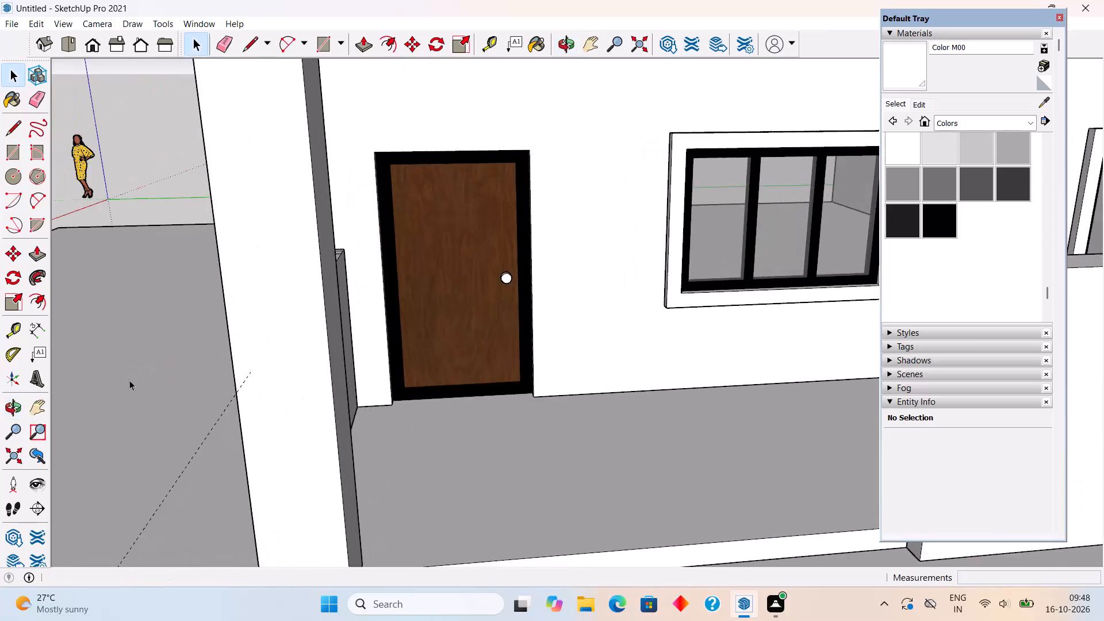
scroll(129, 380, "down", 3)
middle_click_drag(152, 363, 42, 354)
scroll(275, 324, "up", 7)
triple_click(187, 286)
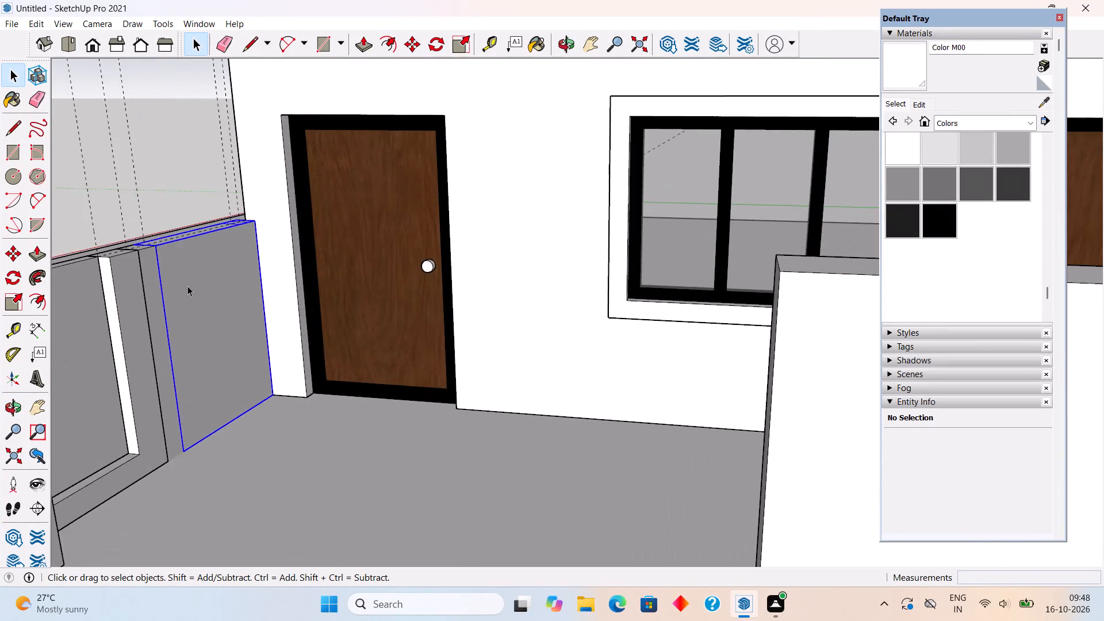
key("p")
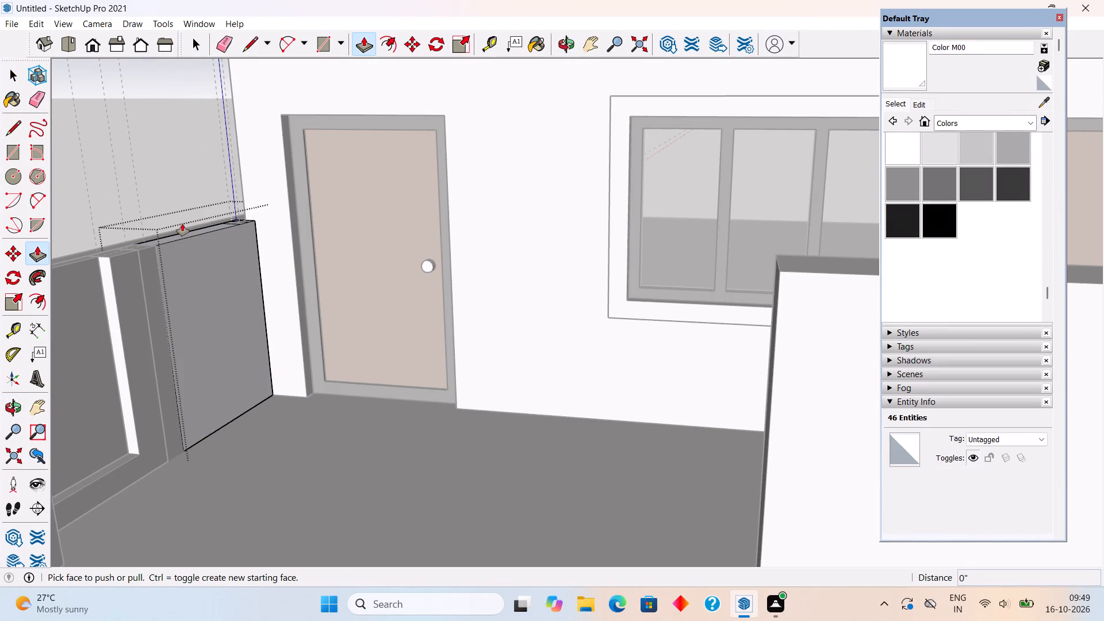
left_click(187, 233)
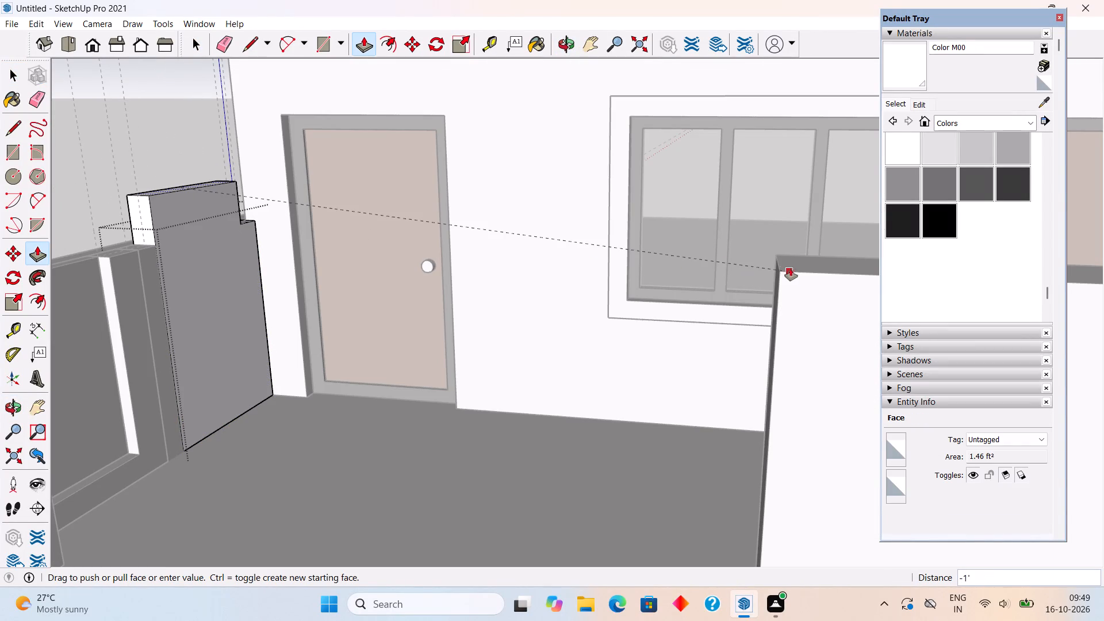
left_click(794, 269)
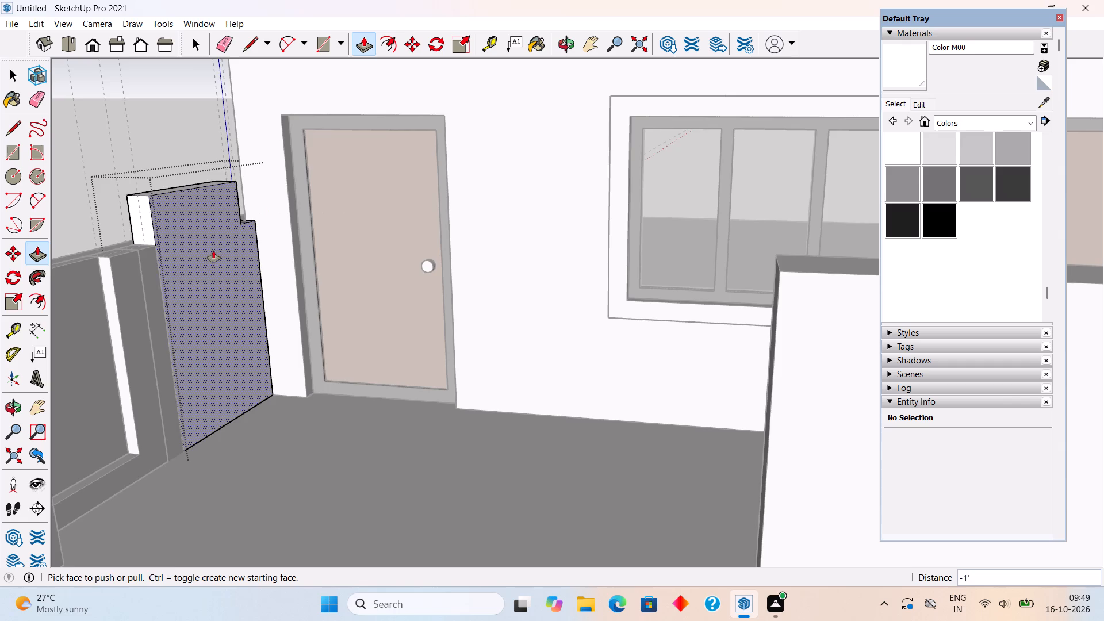
Raise the two small remaining top faces at the panel's building-wall end by the same 1'.
middle_click_drag(453, 328, 888, 342)
scroll(668, 269, "up", 4)
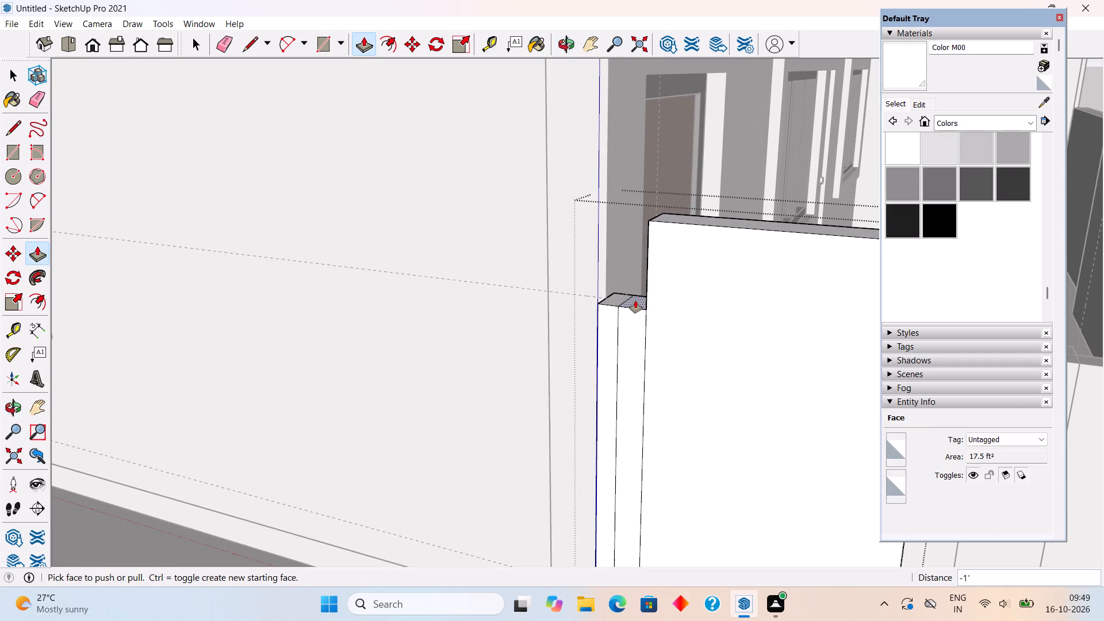
double_click(635, 301)
double_click(606, 301)
Raise the top of the narrow strip beside the panel 1', level with the panel's top.
scroll(561, 266, "down", 9)
middle_click_drag(717, 296, 370, 258)
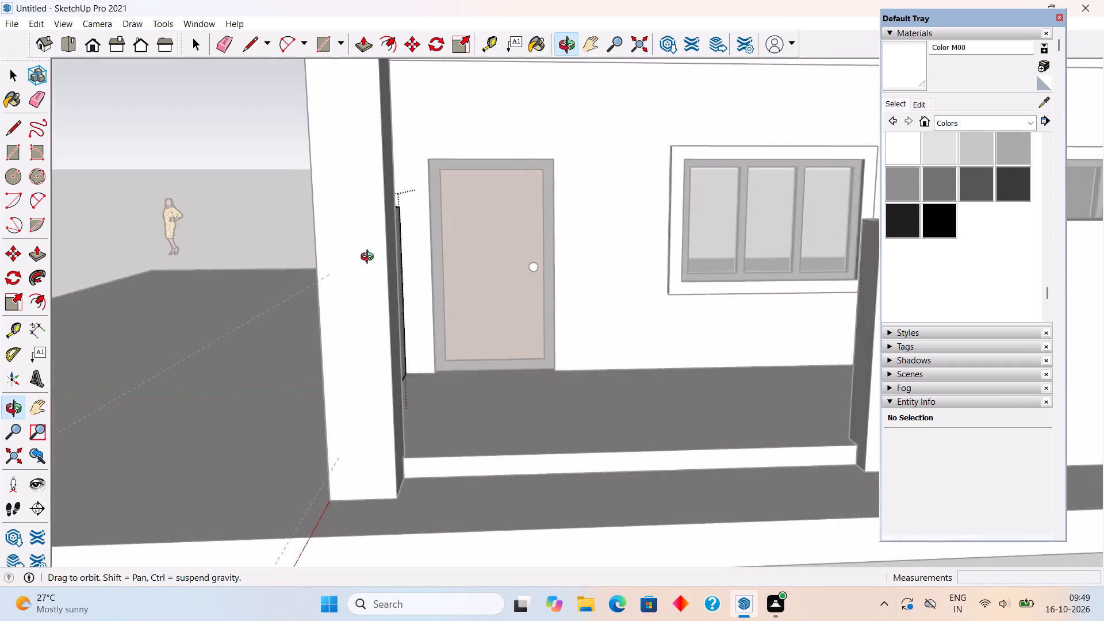
middle_click_drag(370, 258, 355, 286)
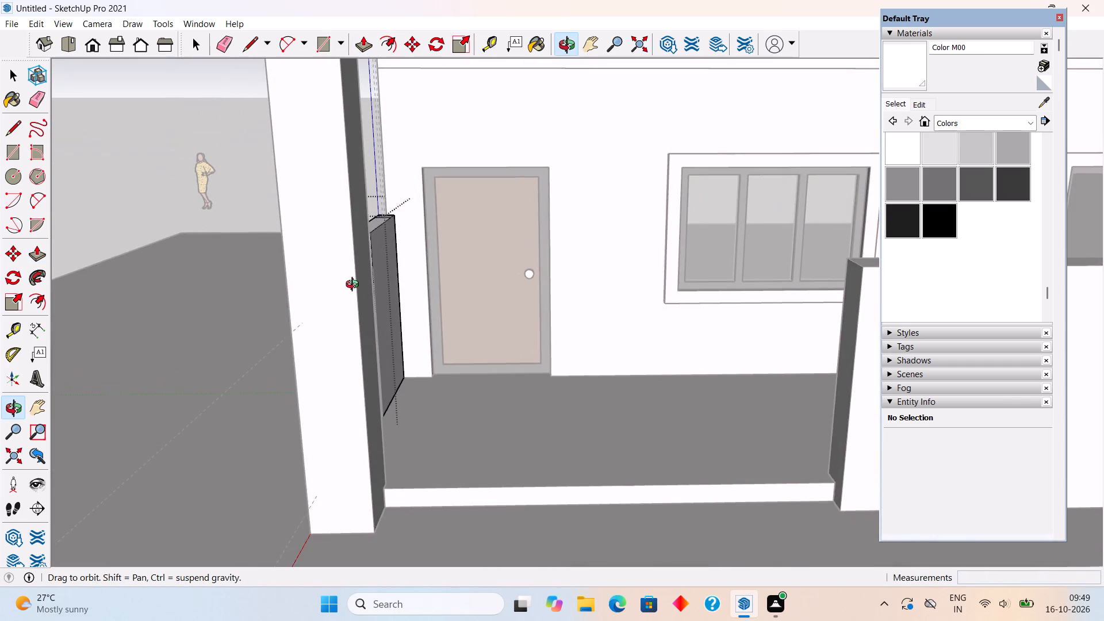
middle_click_drag(355, 286, 537, 307)
scroll(541, 316, "up", 6)
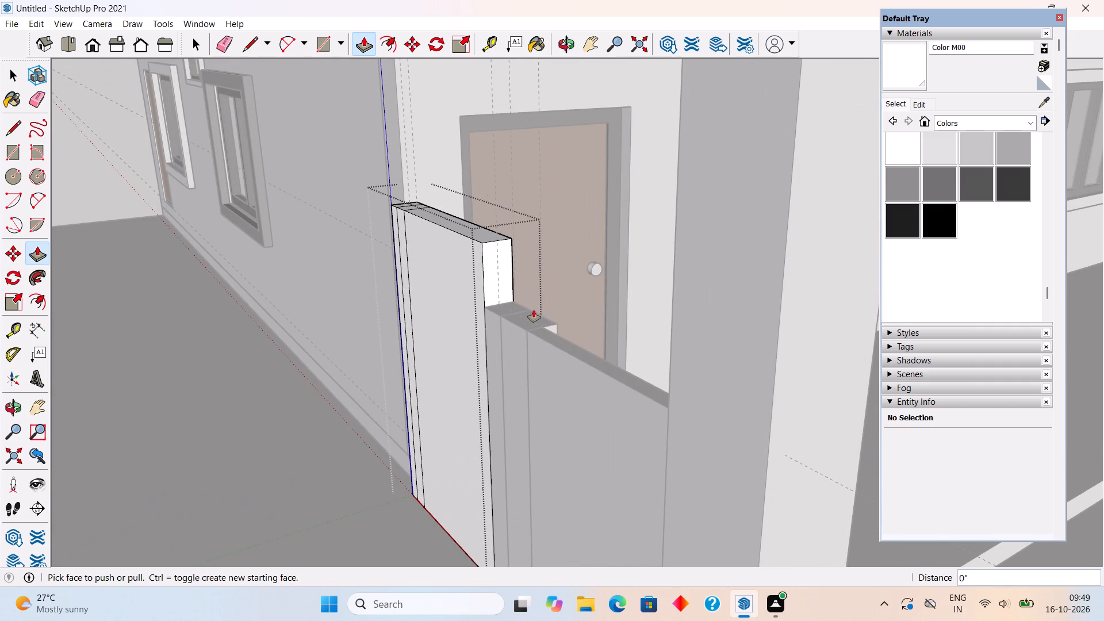
key("space")
triple_click(497, 310)
key("p")
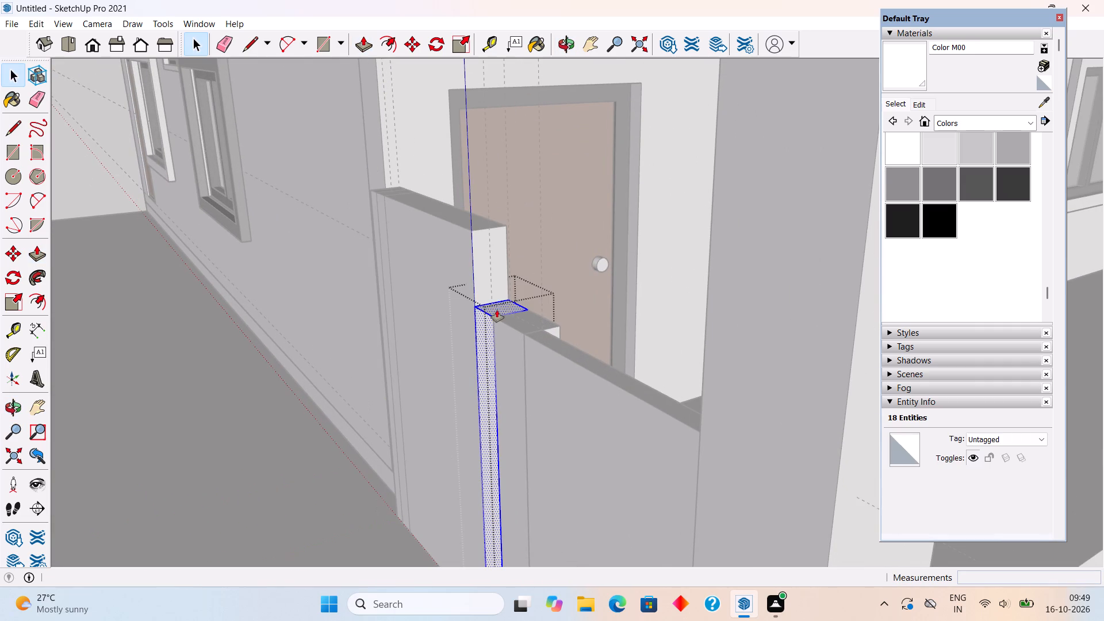
left_click(497, 310)
left_click(466, 225)
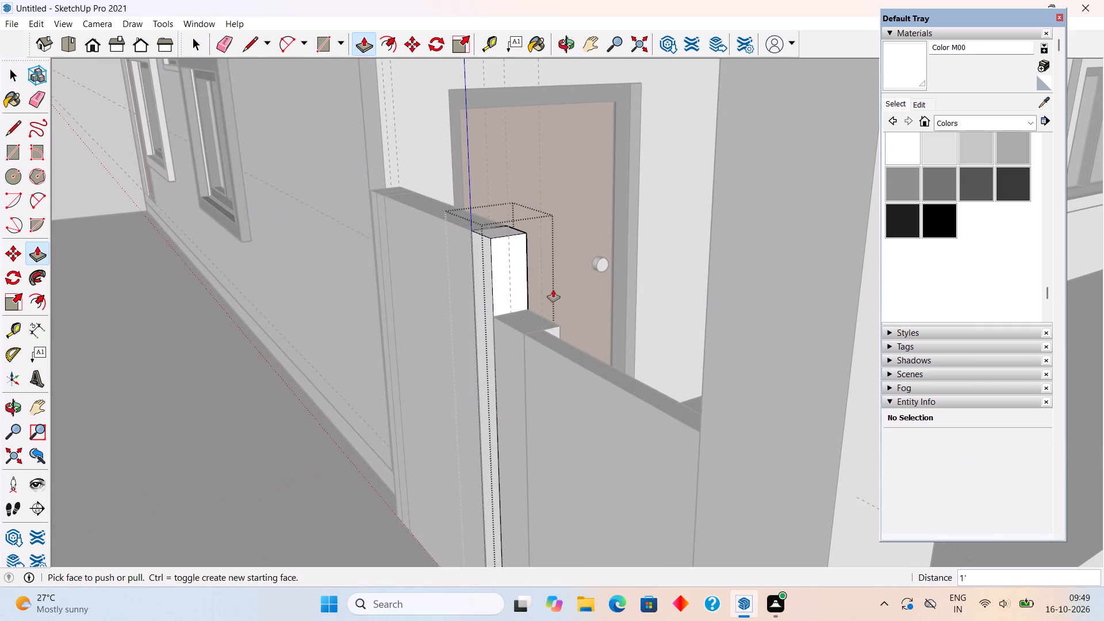
key("space")
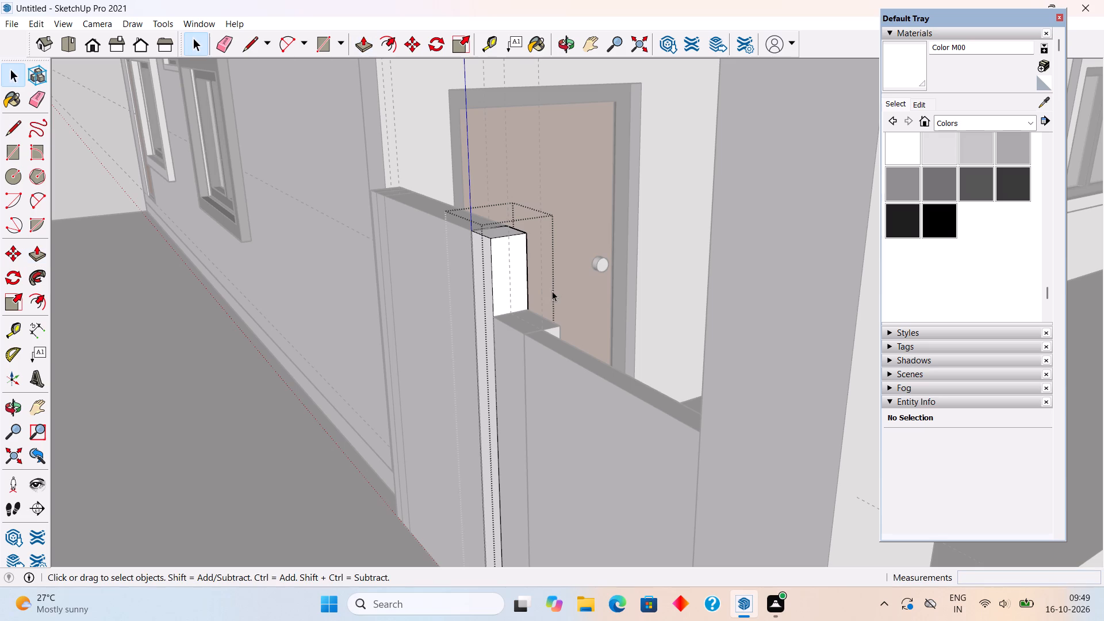
Raise the pillar's top face by the same 1', level with the adjoining strip and panel.
triple_click(538, 328)
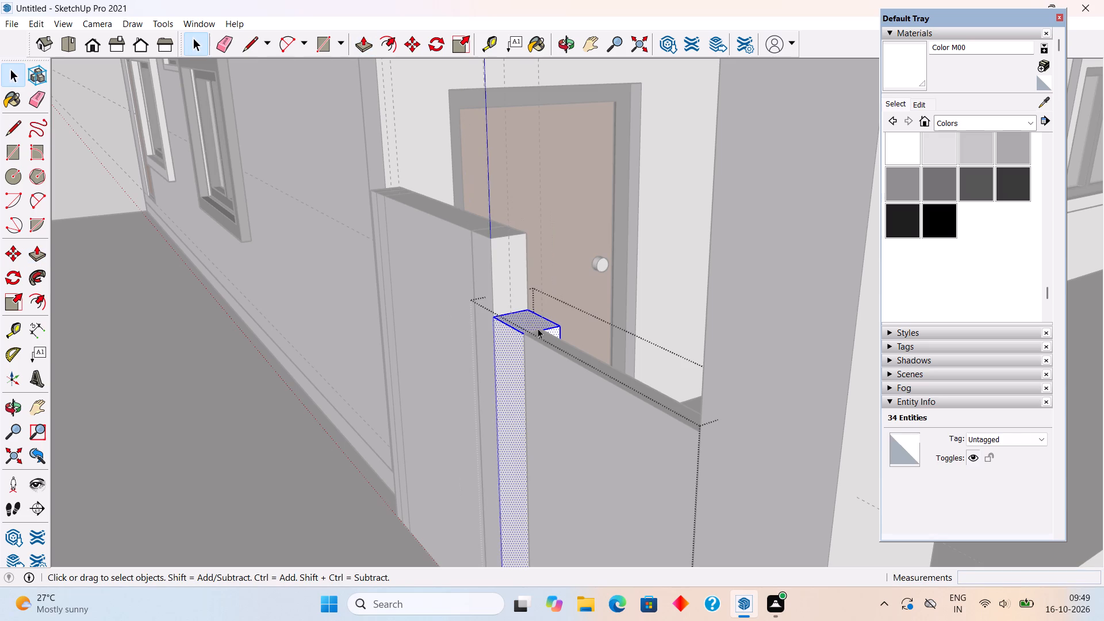
key("m")
left_click(538, 328)
key("space")
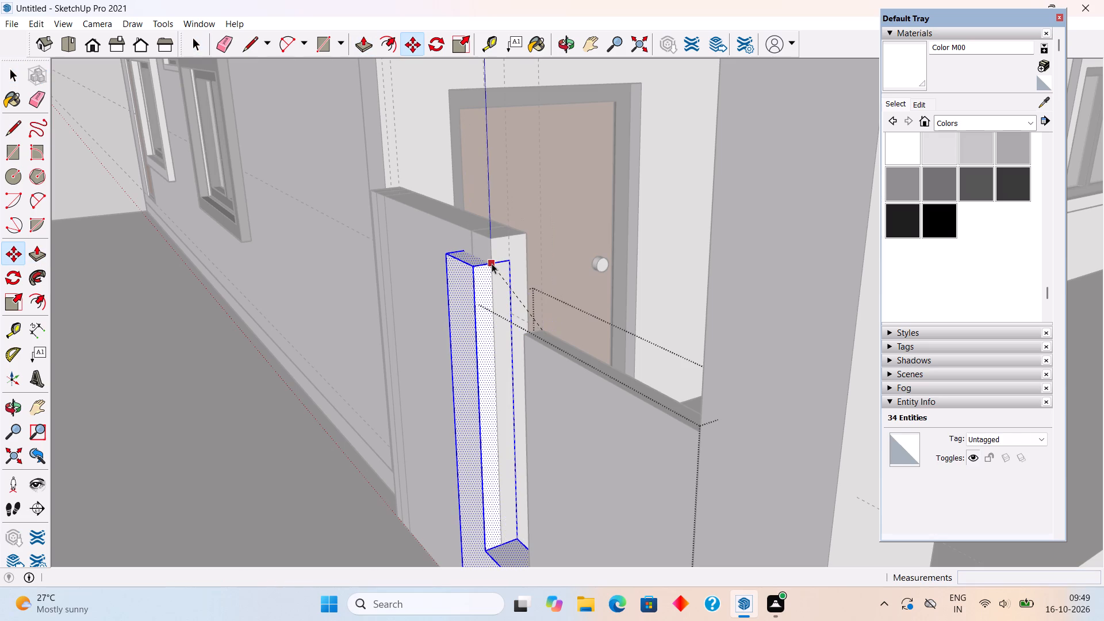
type("m")
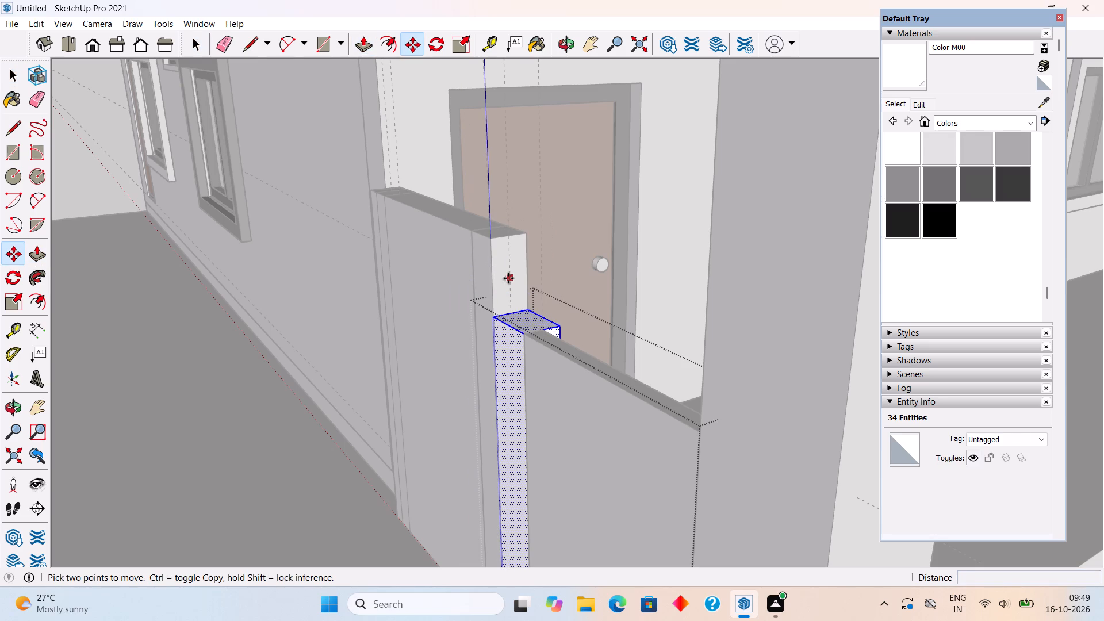
key("p")
double_click(524, 315)
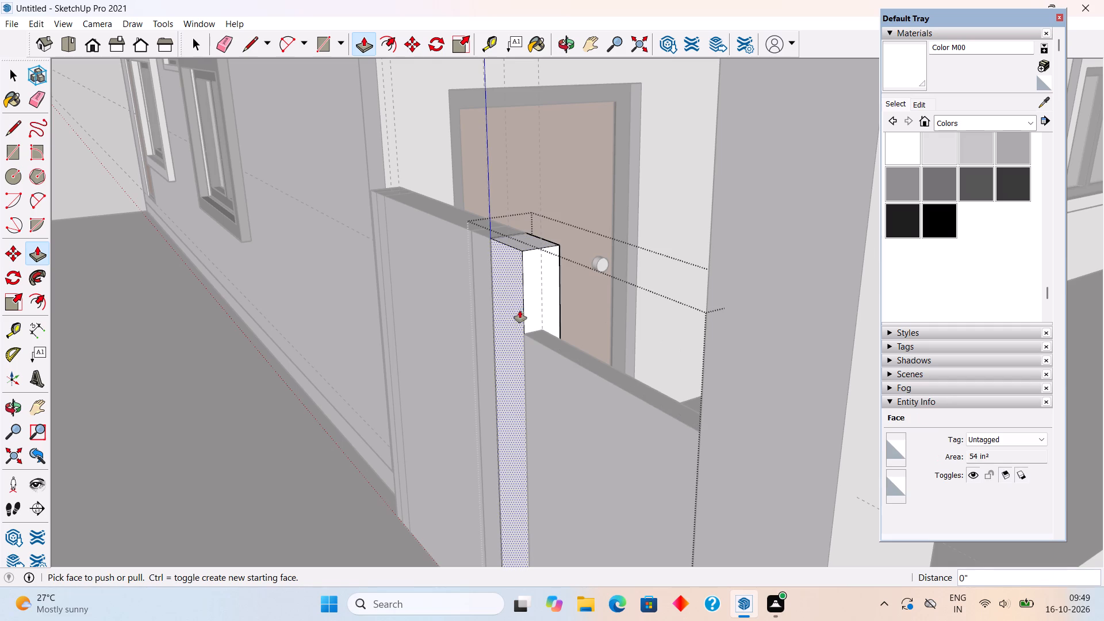
key("space")
scroll(501, 295, "down", 16)
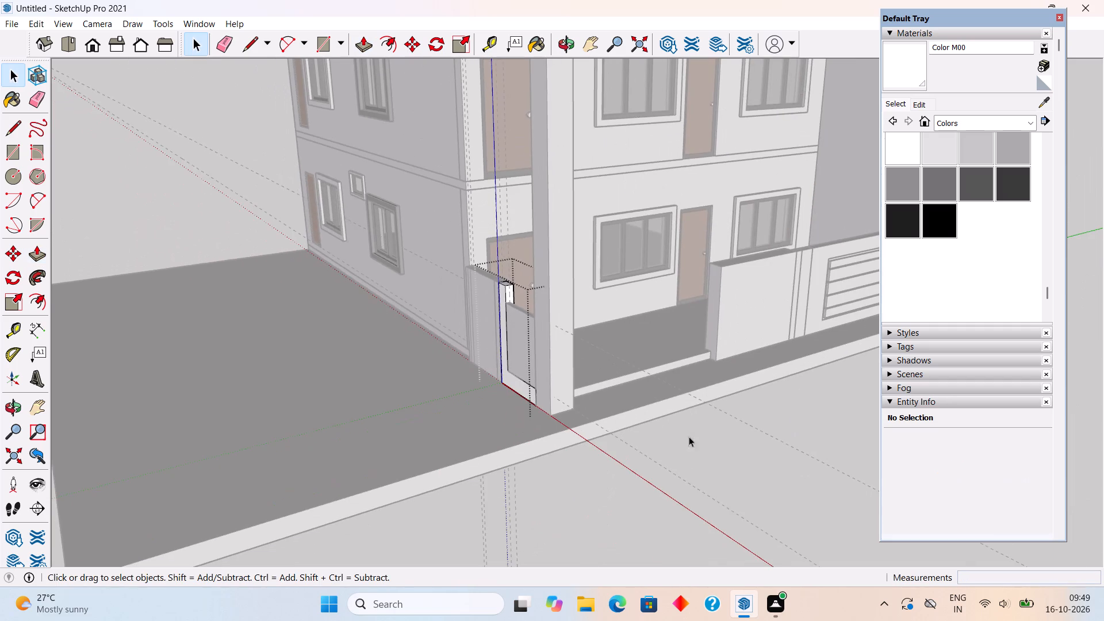
left_click(713, 448)
Unhide the slatted wooden gate between the corner column and the front boundary wall.
middle_click_drag(599, 383, 800, 409)
scroll(731, 352, "up", 6)
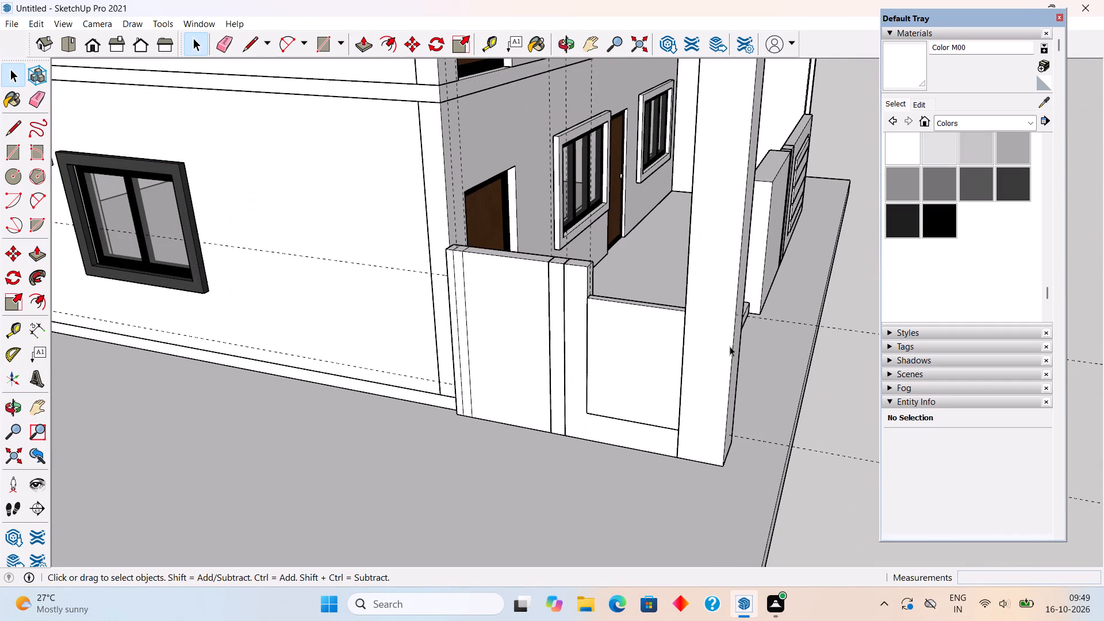
middle_click_drag(550, 383, 428, 388)
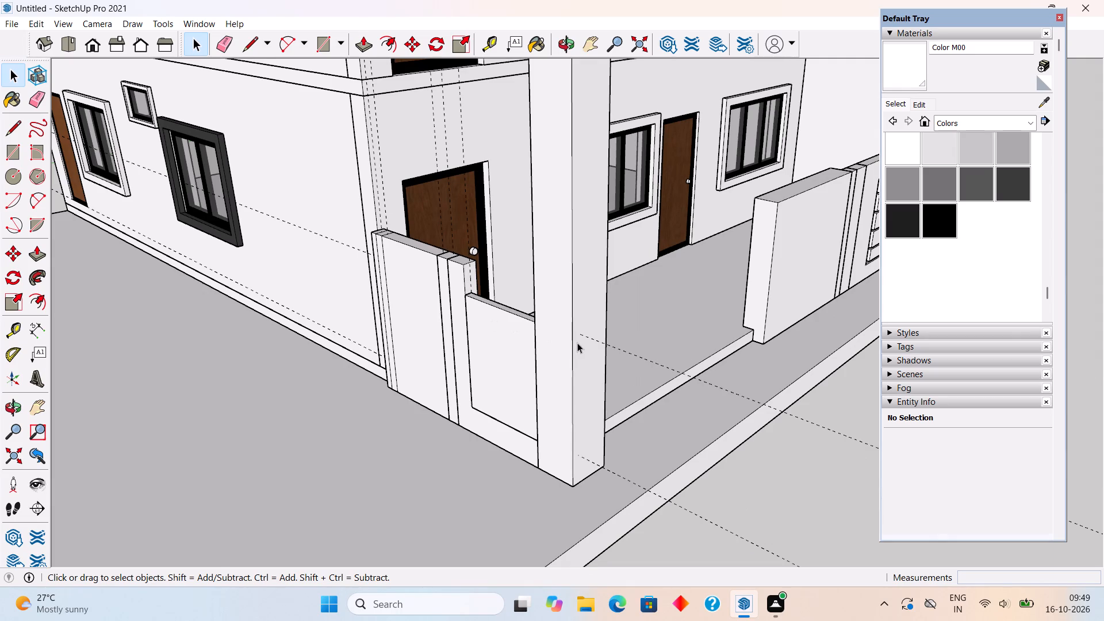
middle_click_drag(577, 343, 503, 371)
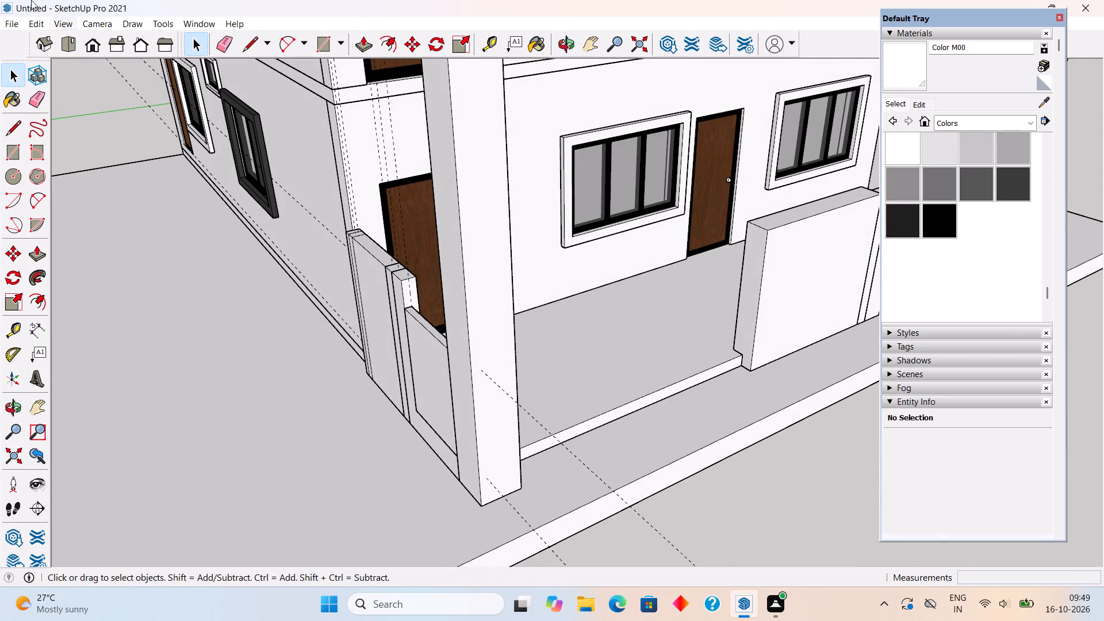
left_click(28, 24)
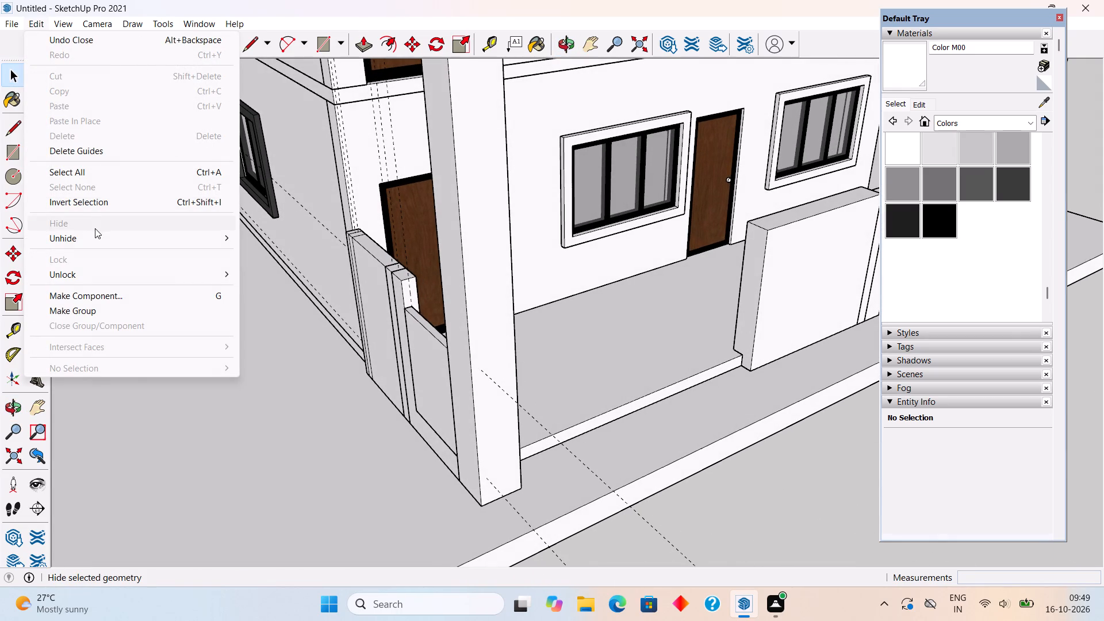
left_click(98, 239)
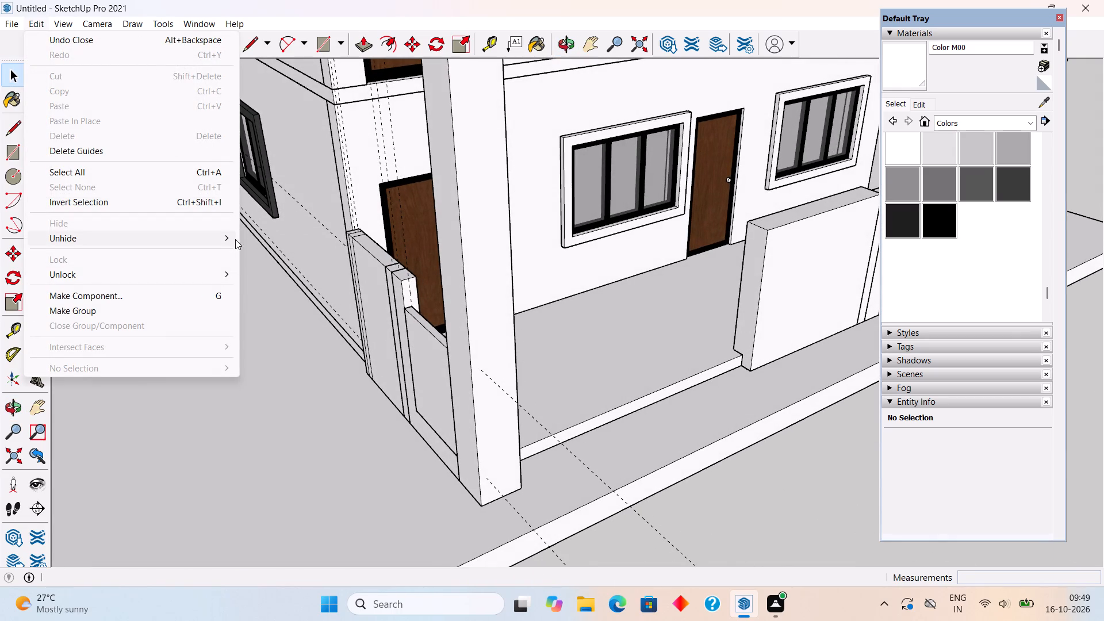
left_click(225, 239)
left_click(267, 252)
Raise the top face of the side wall's infill 6" so it is level with the top of the slatted gate.
middle_click_drag(580, 310, 597, 304)
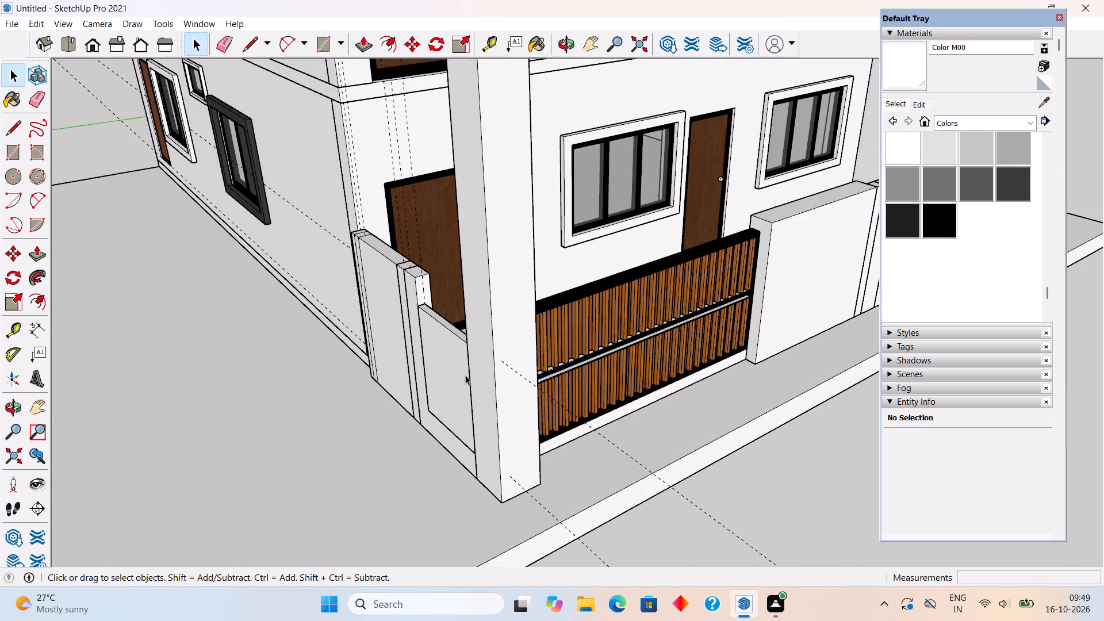
double_click(465, 375)
key("p")
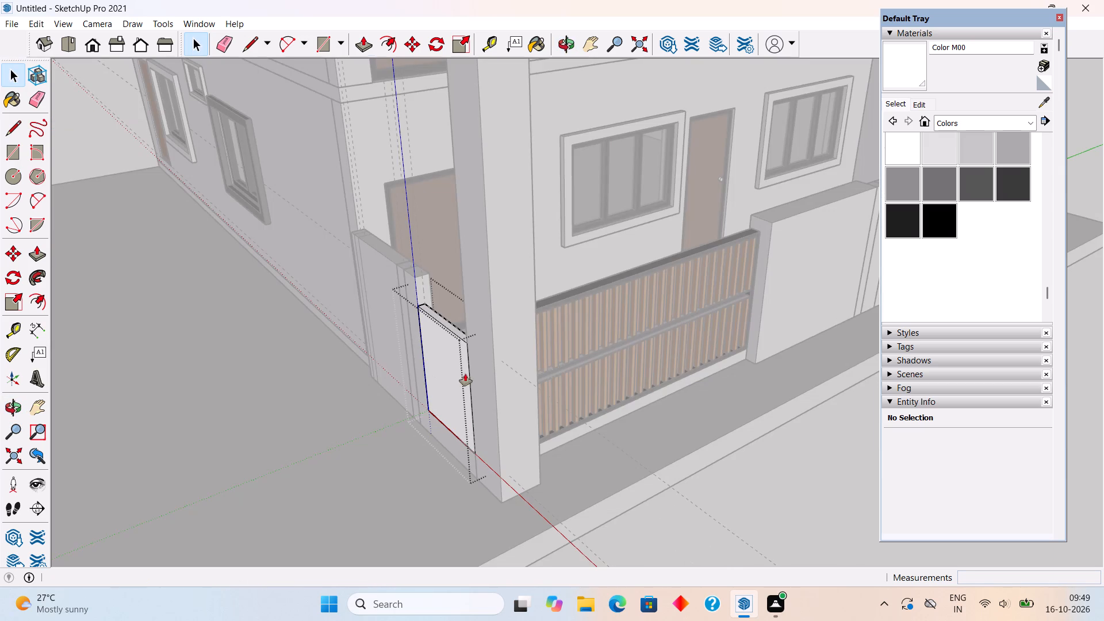
left_click(458, 330)
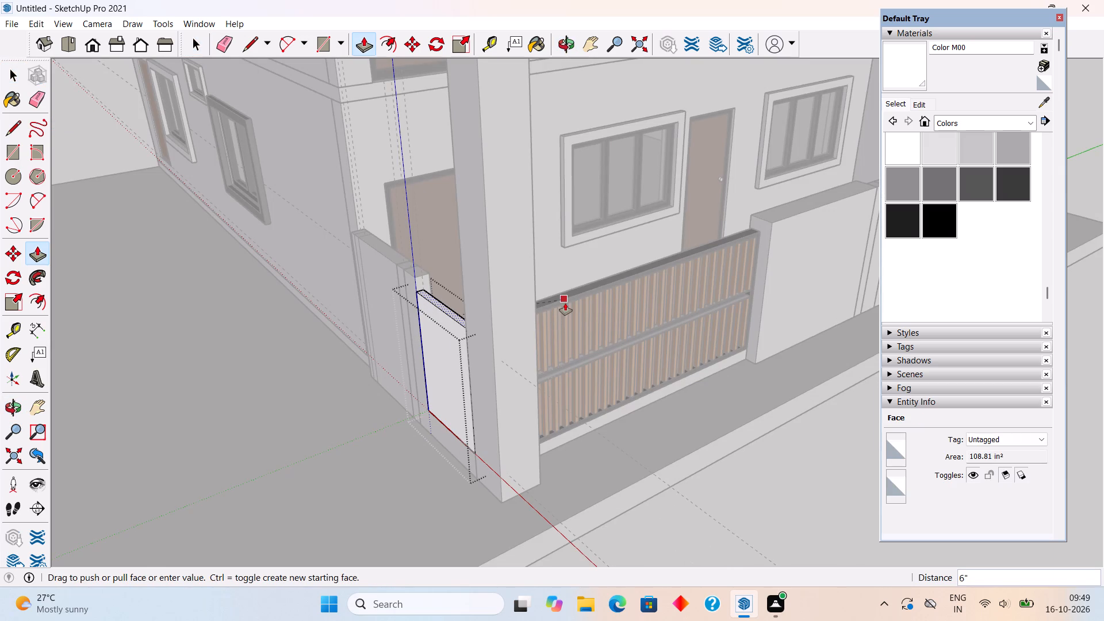
left_click(565, 303)
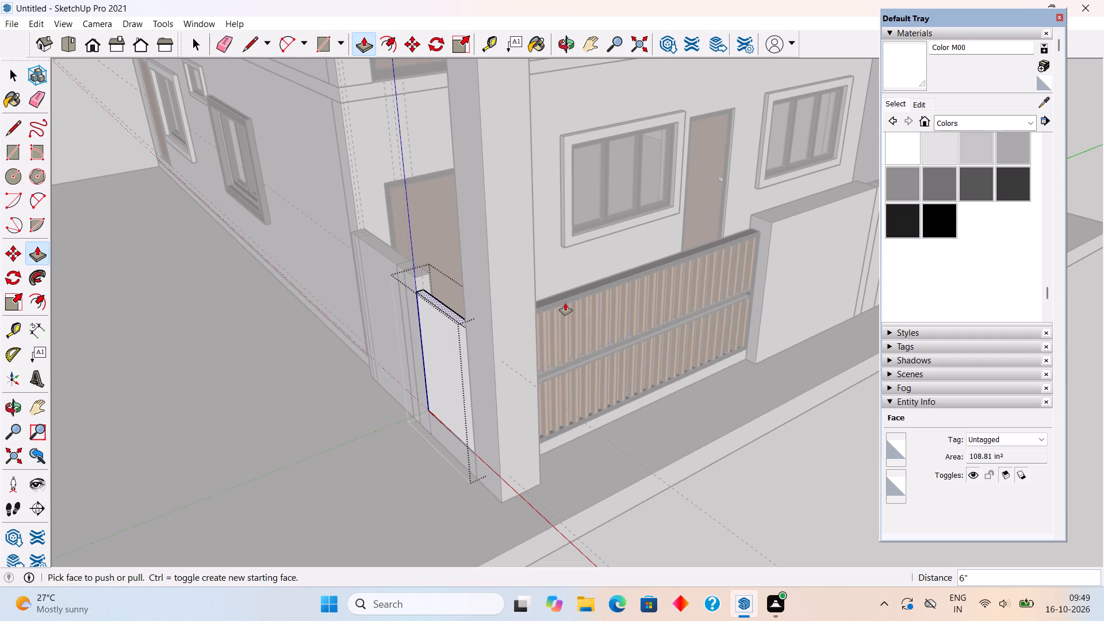
left_click(452, 310)
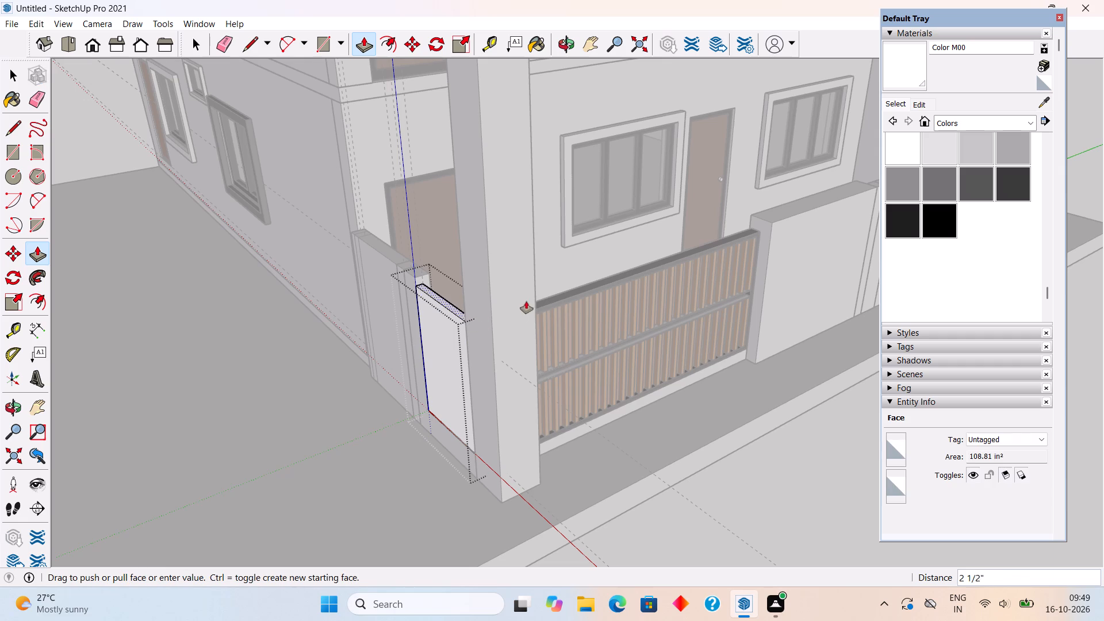
left_click(548, 297)
key("space")
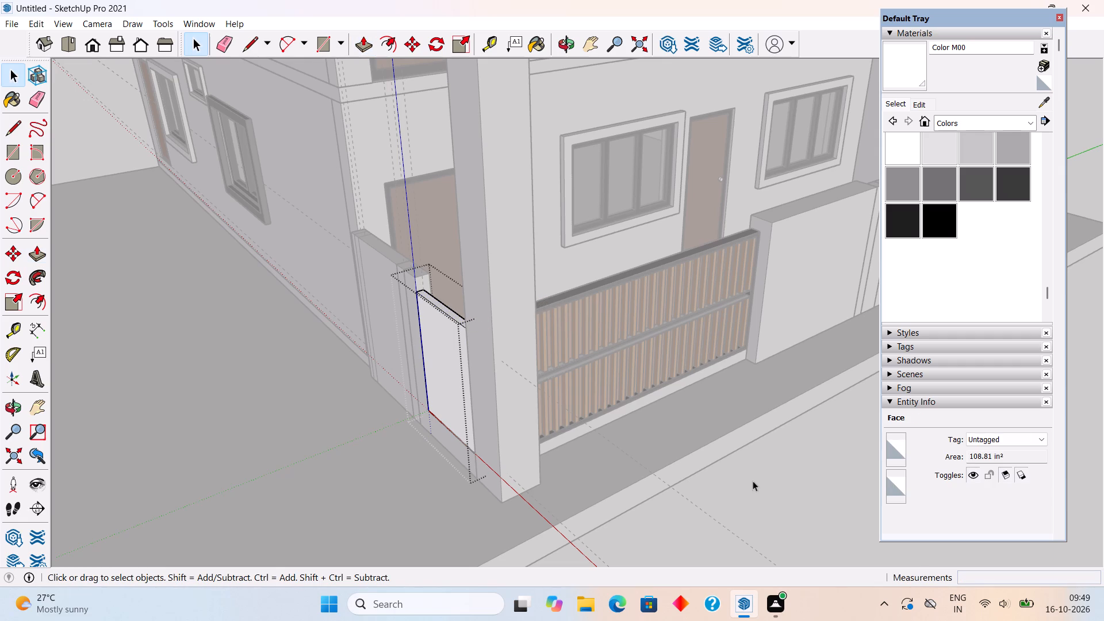
left_click(770, 493)
Examine the raised side wall, corner column and gate from the side and the front.
scroll(518, 414, "down", 5)
middle_click_drag(477, 412, 646, 292)
scroll(635, 315, "up", 4)
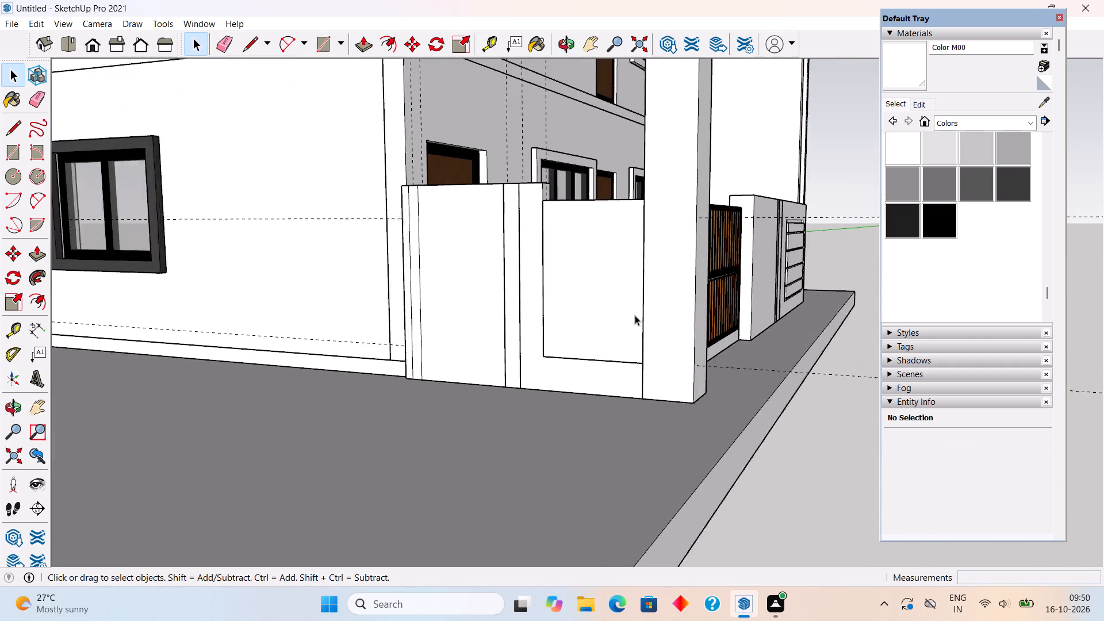
scroll(635, 315, "up", 2)
middle_click_drag(638, 365, 676, 371)
scroll(677, 371, "up", 2)
middle_click_drag(688, 384, 702, 444)
scroll(702, 444, "down", 4)
middle_click_drag(728, 401, 759, 350)
scroll(759, 350, "up", 1)
scroll(775, 171, "up", 3)
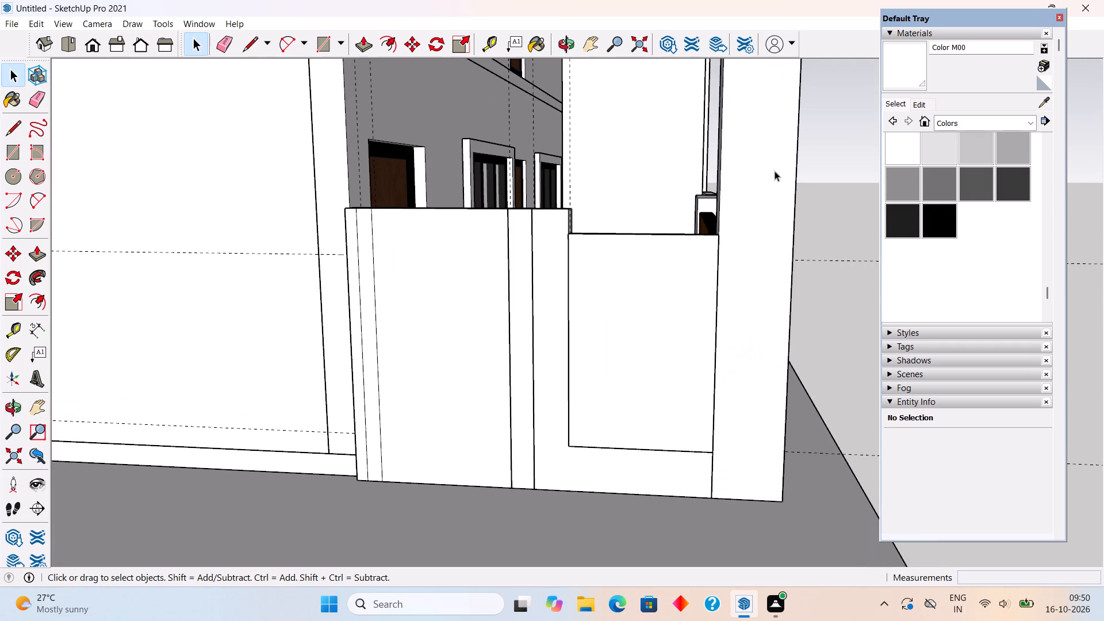
middle_click_drag(667, 373, 300, 352)
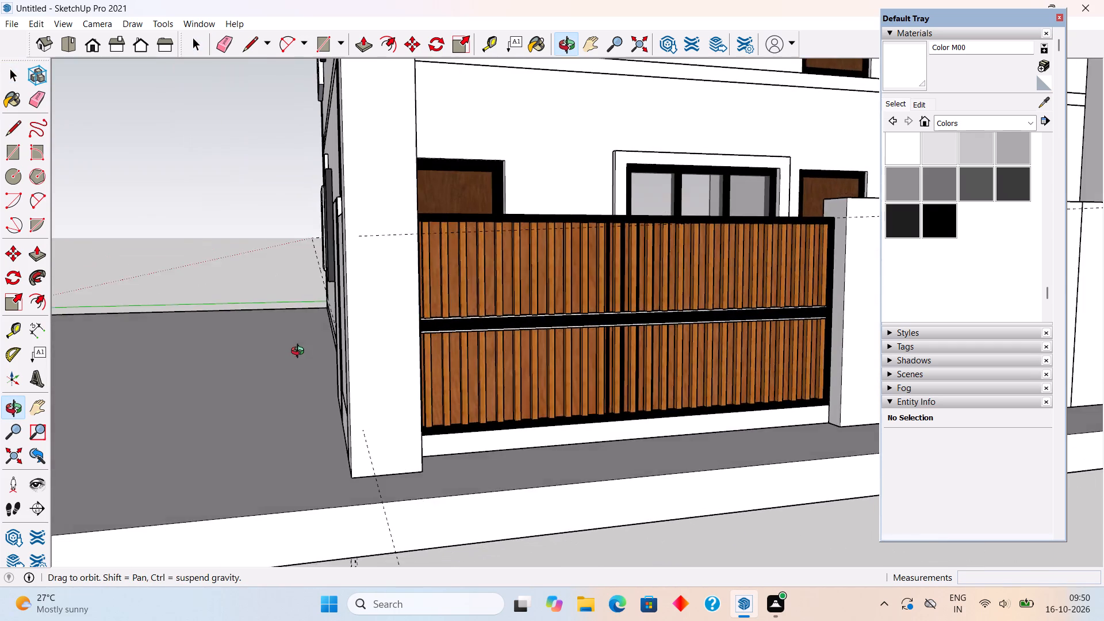
middle_click_drag(300, 352, 407, 372)
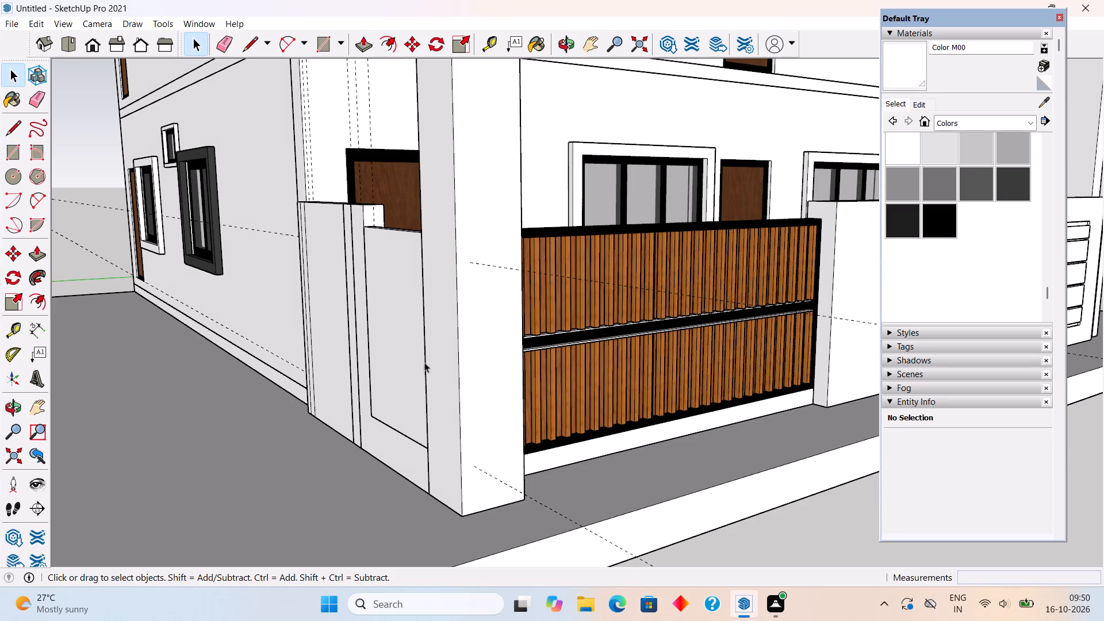
Place guides from the edges of the two thin white strips on the gate's middle rail, extending past the corner column.
scroll(527, 346, "up", 1)
middle_click_drag(527, 346, 428, 366)
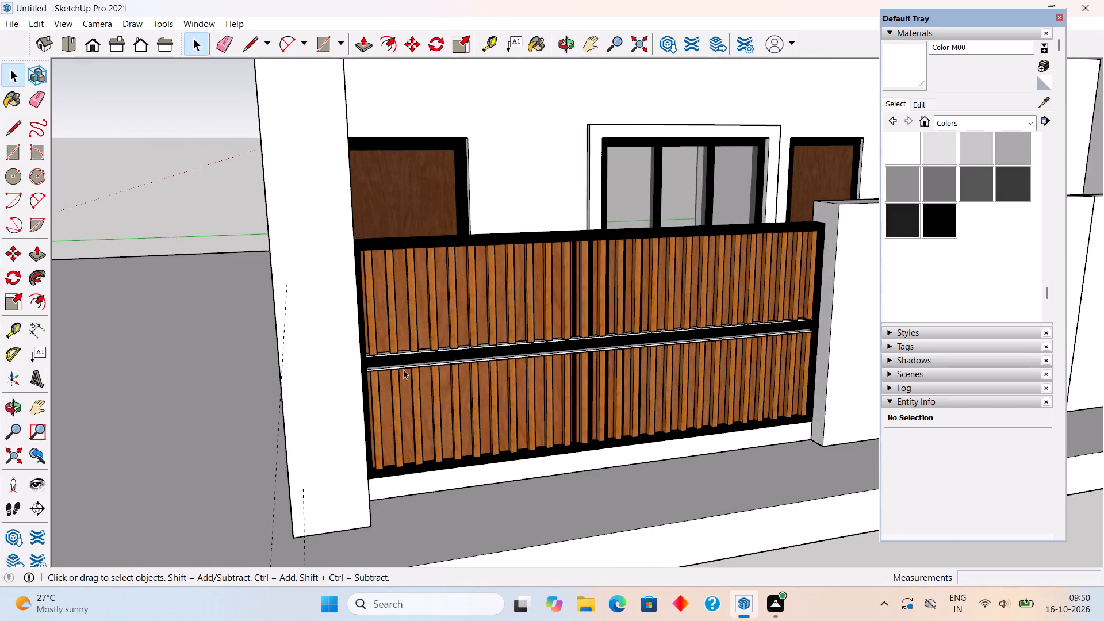
scroll(398, 374, "up", 5)
middle_click_drag(346, 386, 221, 384)
scroll(247, 342, "up", 4)
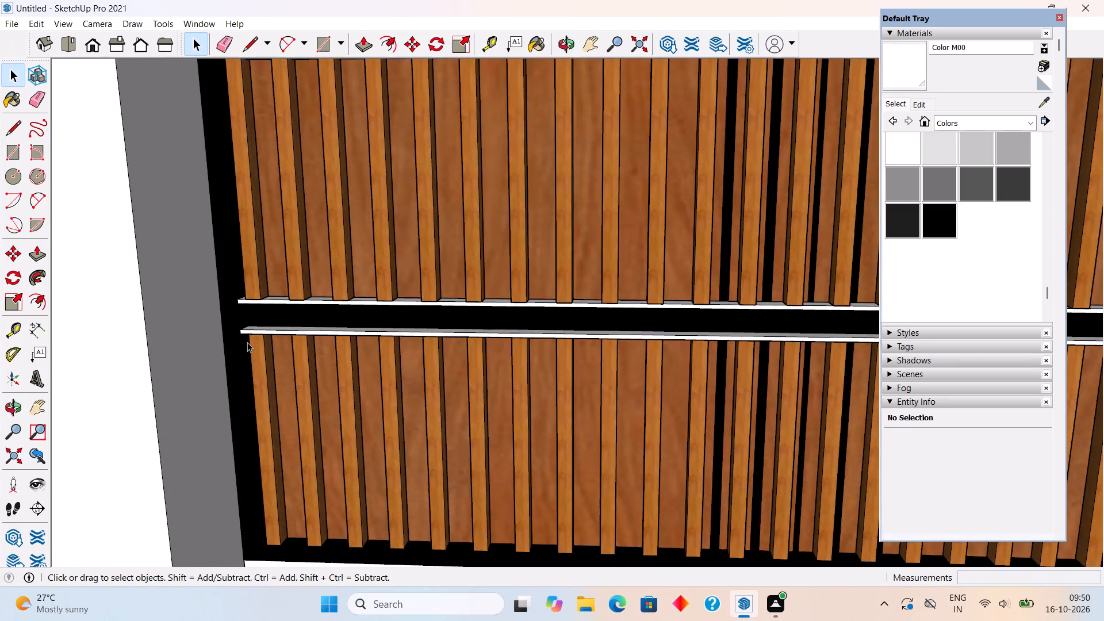
scroll(247, 342, "up", 1)
key("t")
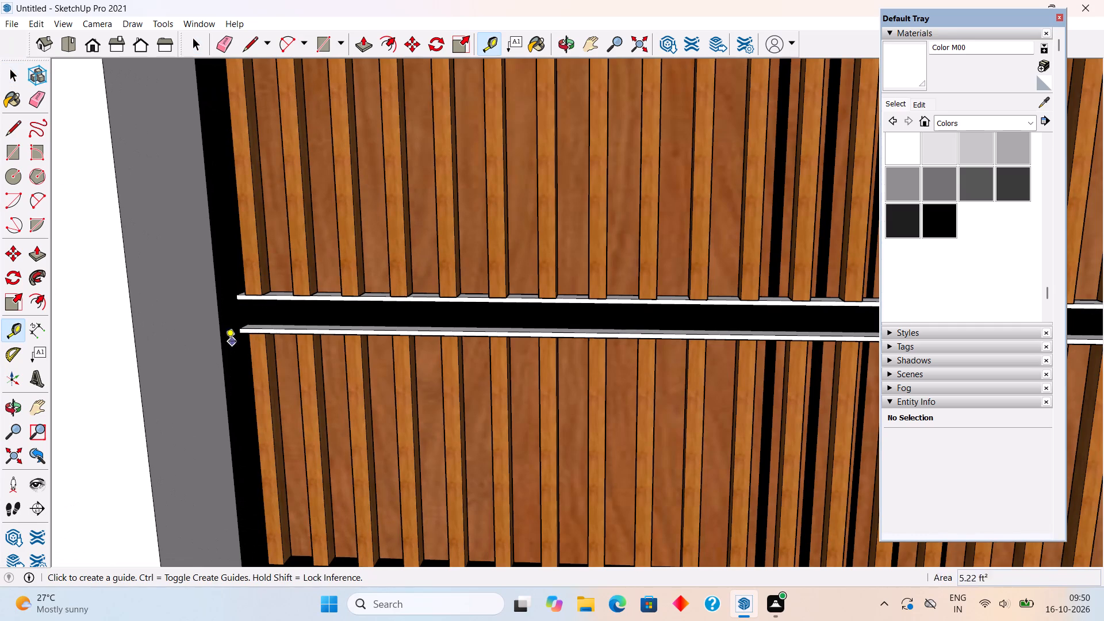
scroll(224, 339, "up", 10)
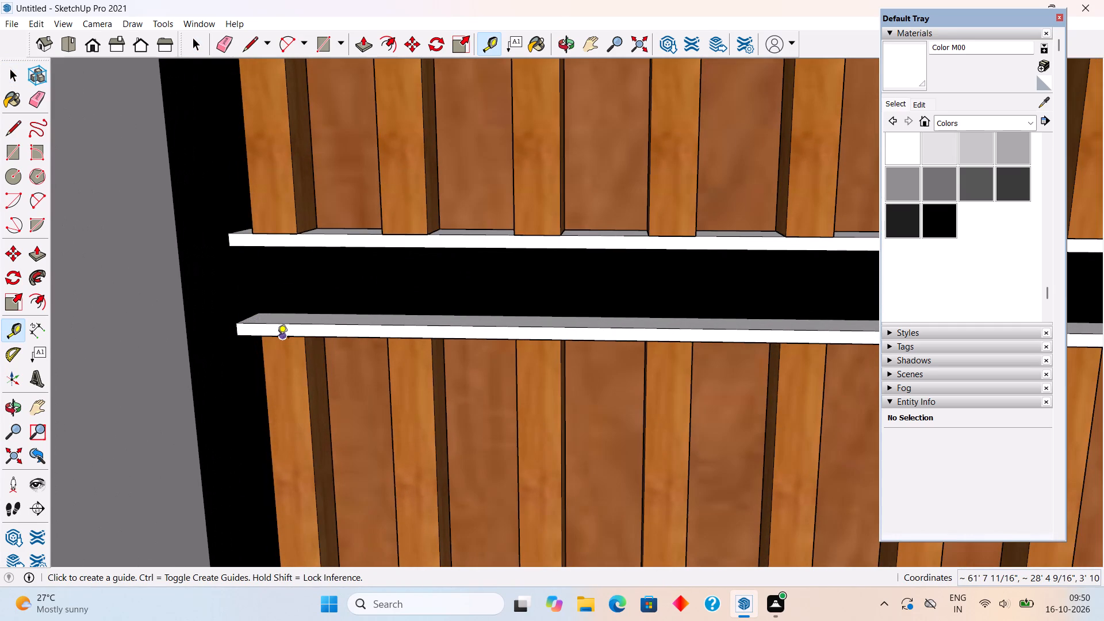
double_click(270, 337)
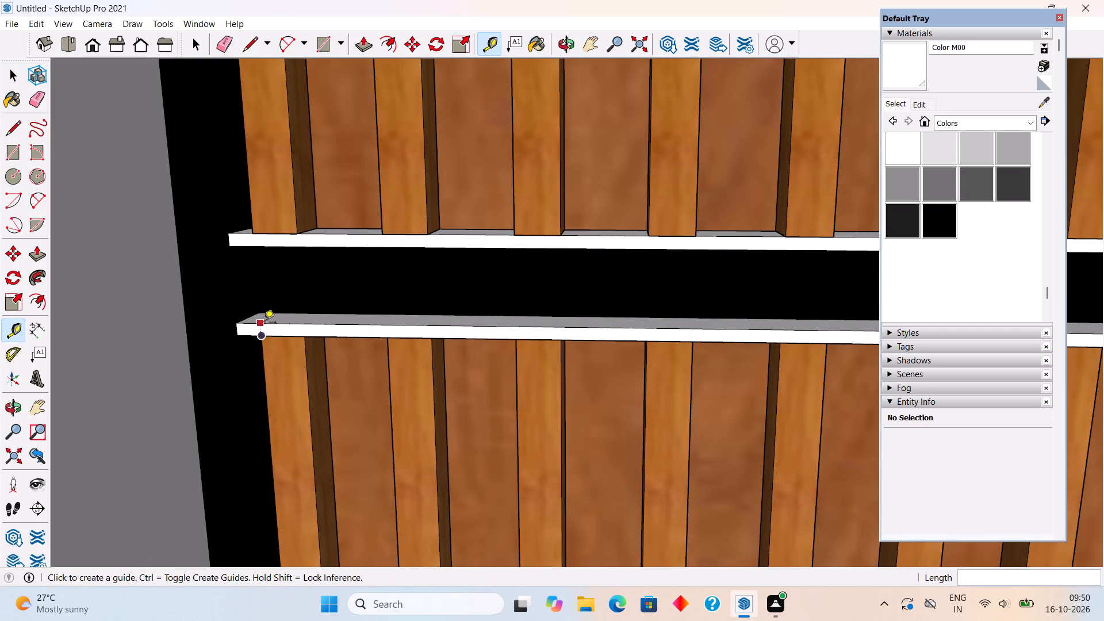
double_click(277, 326)
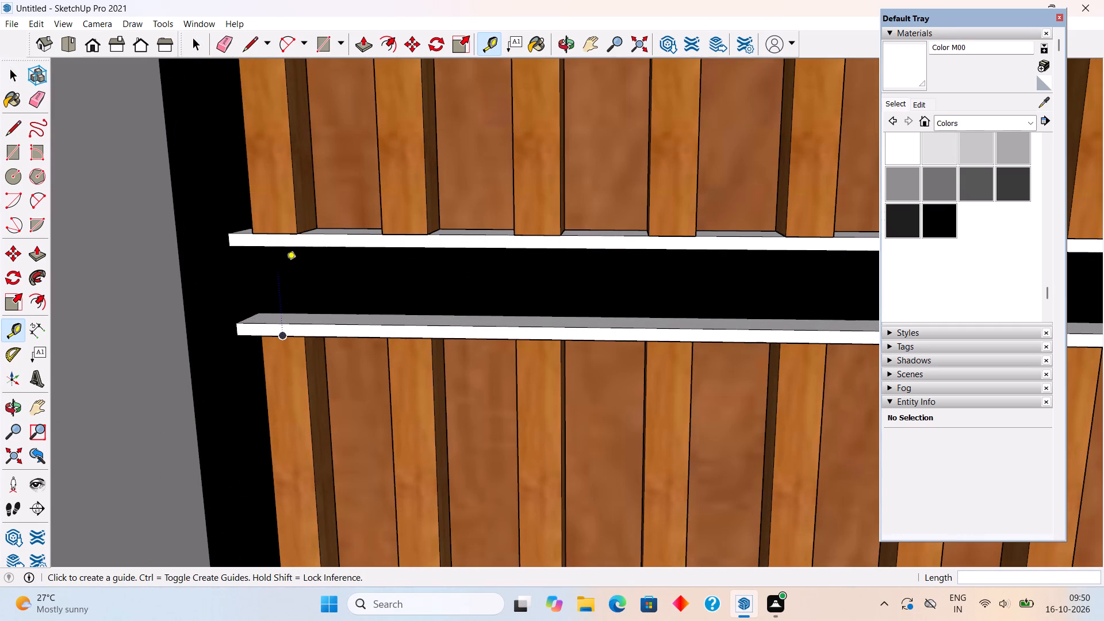
double_click(286, 251)
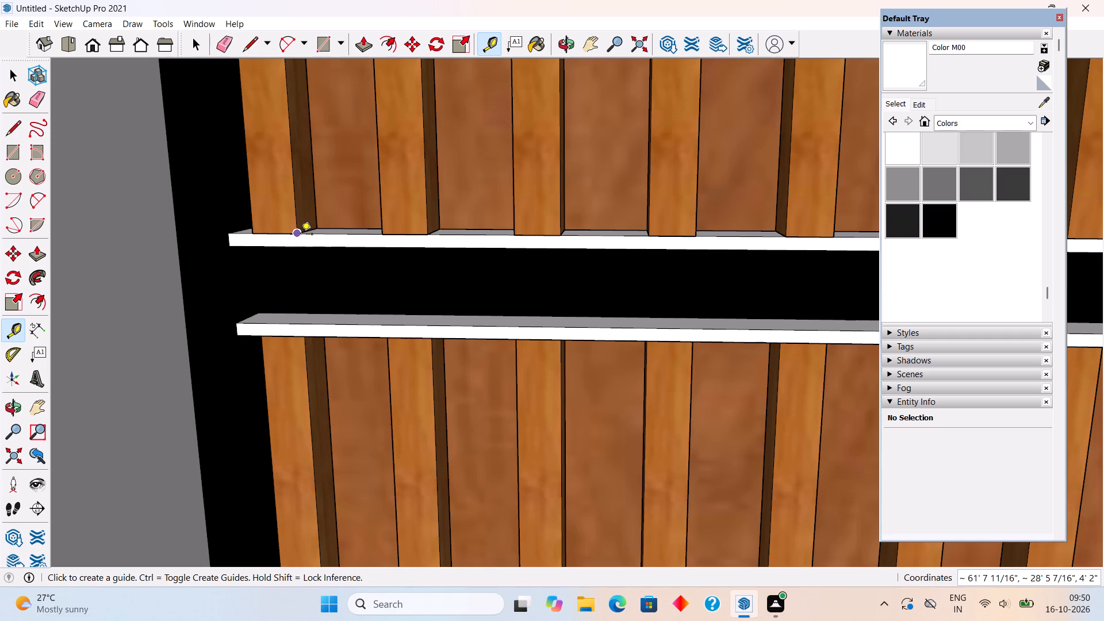
double_click(326, 236)
scroll(330, 295, "down", 10)
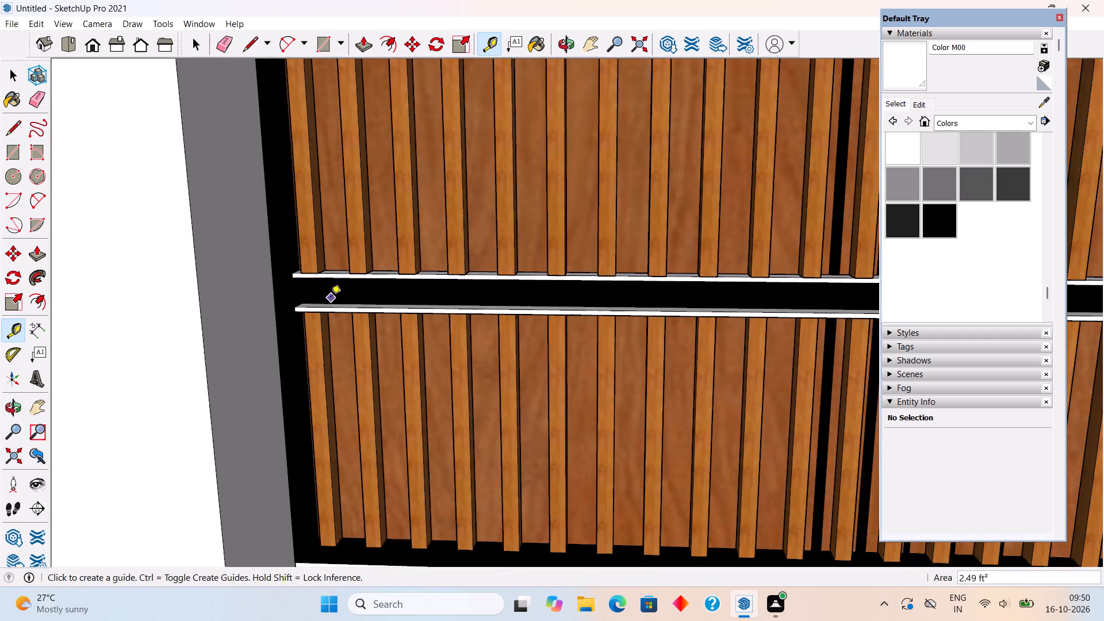
scroll(331, 298, "down", 12)
Place two horizontal guides across the side infill, about 2' and 2' 2" above its bottom edge, aligned with the gate's rail guides.
middle_click_drag(263, 371, 550, 371)
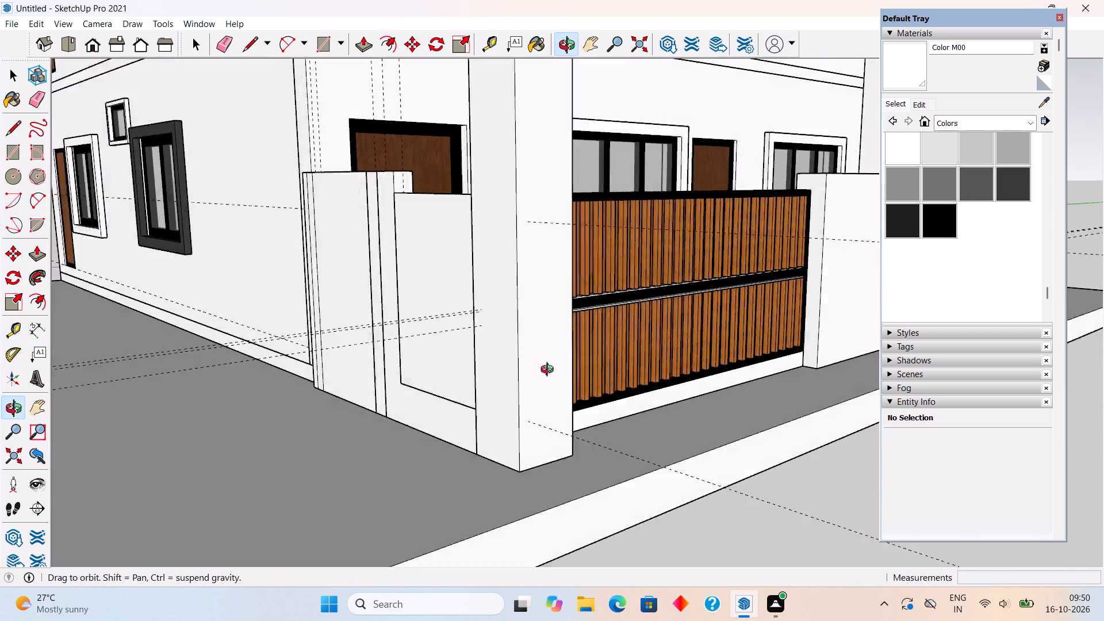
middle_click_drag(550, 371, 589, 384)
scroll(545, 450, "up", 4)
middle_click_drag(609, 415, 655, 408)
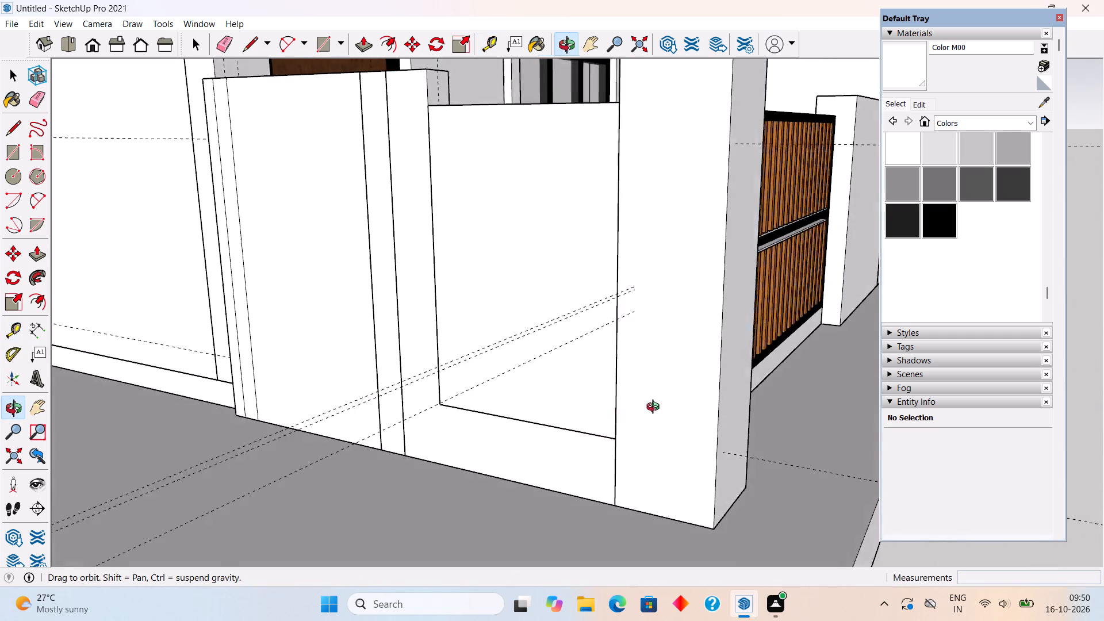
middle_click_drag(655, 408, 675, 405)
left_click(553, 421)
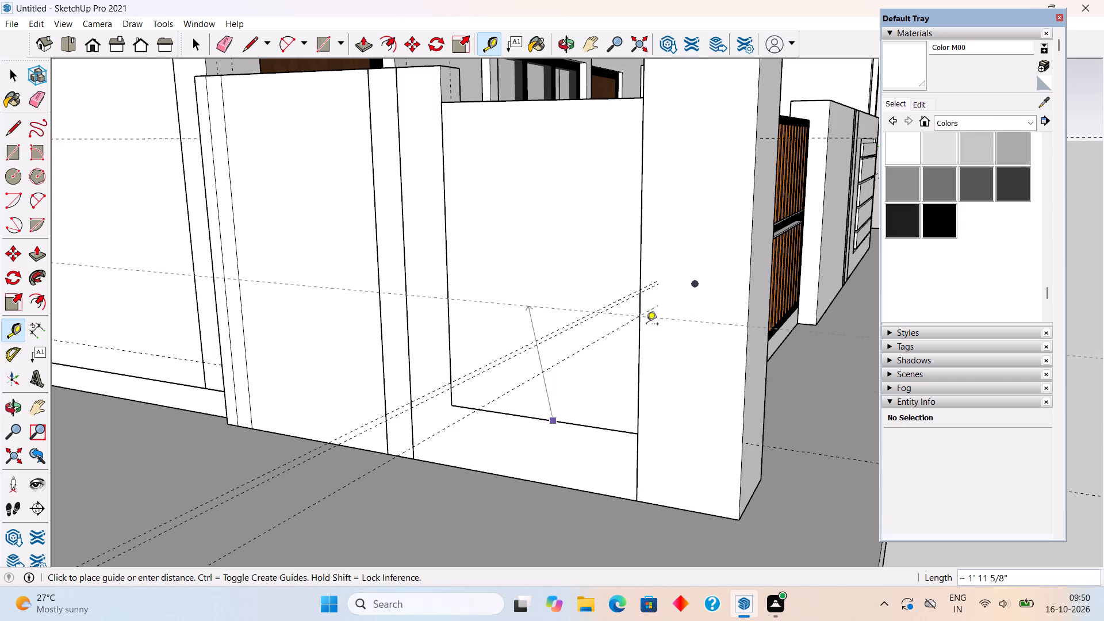
left_click(655, 311)
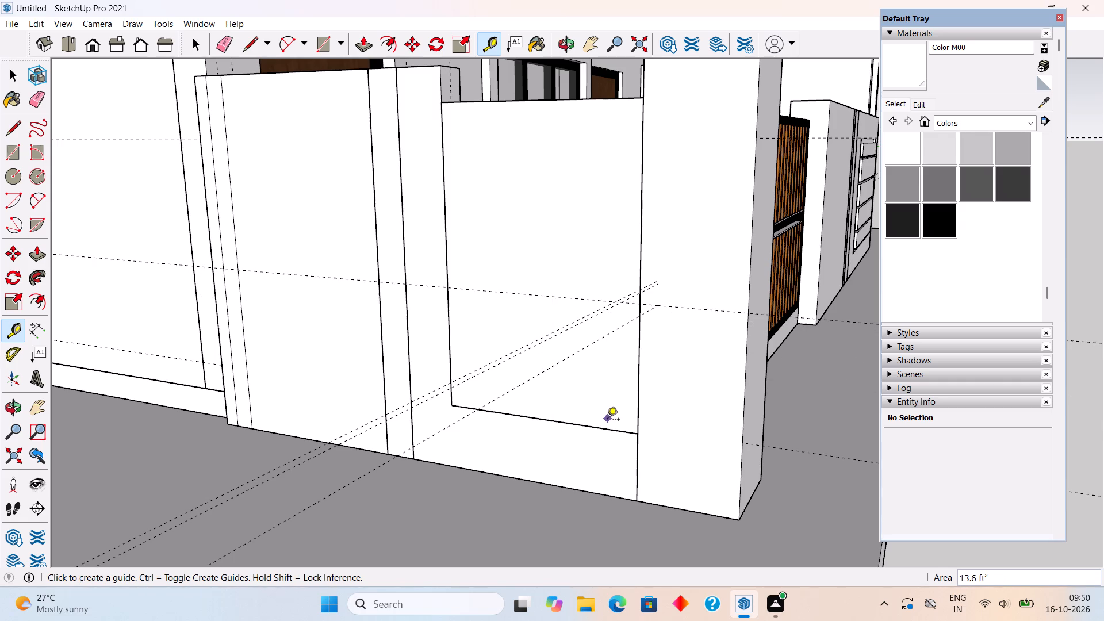
left_click(607, 429)
scroll(666, 294, "up", 4)
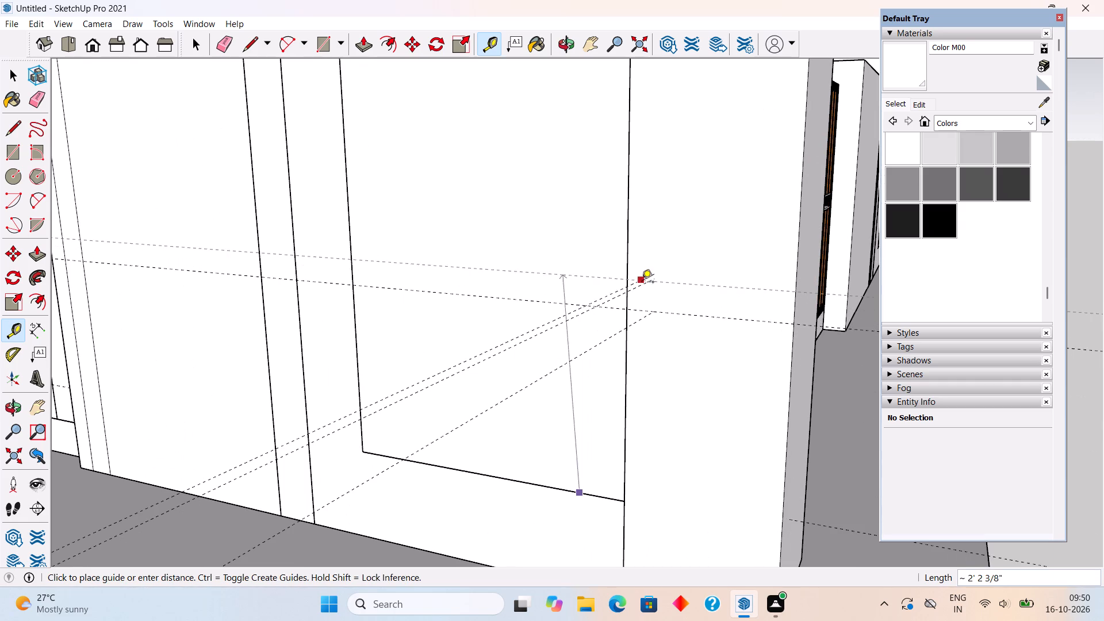
left_click(655, 283)
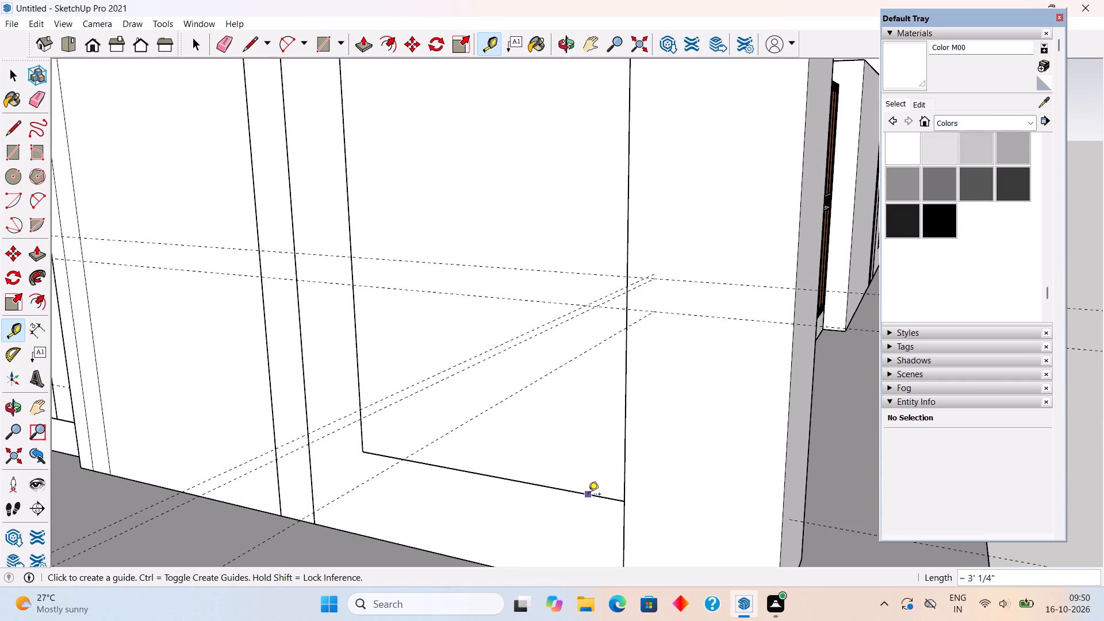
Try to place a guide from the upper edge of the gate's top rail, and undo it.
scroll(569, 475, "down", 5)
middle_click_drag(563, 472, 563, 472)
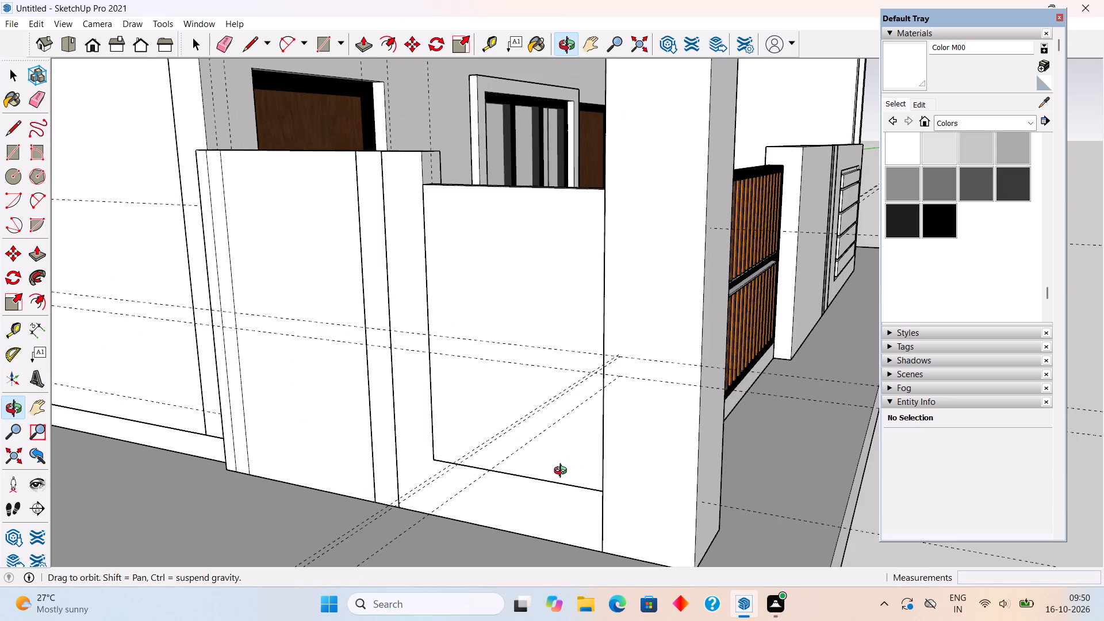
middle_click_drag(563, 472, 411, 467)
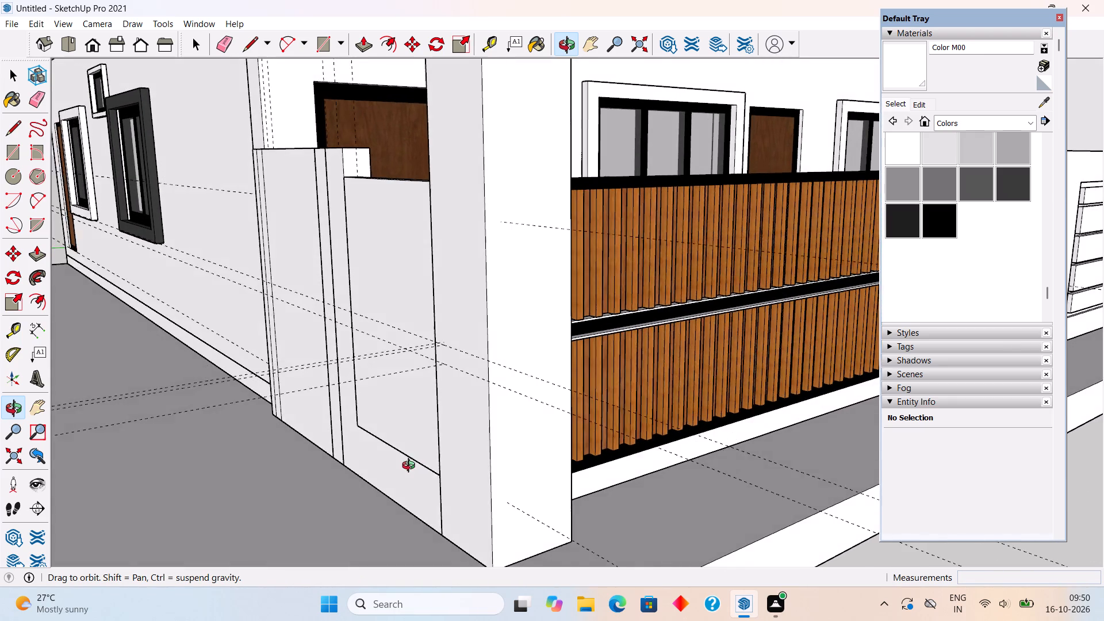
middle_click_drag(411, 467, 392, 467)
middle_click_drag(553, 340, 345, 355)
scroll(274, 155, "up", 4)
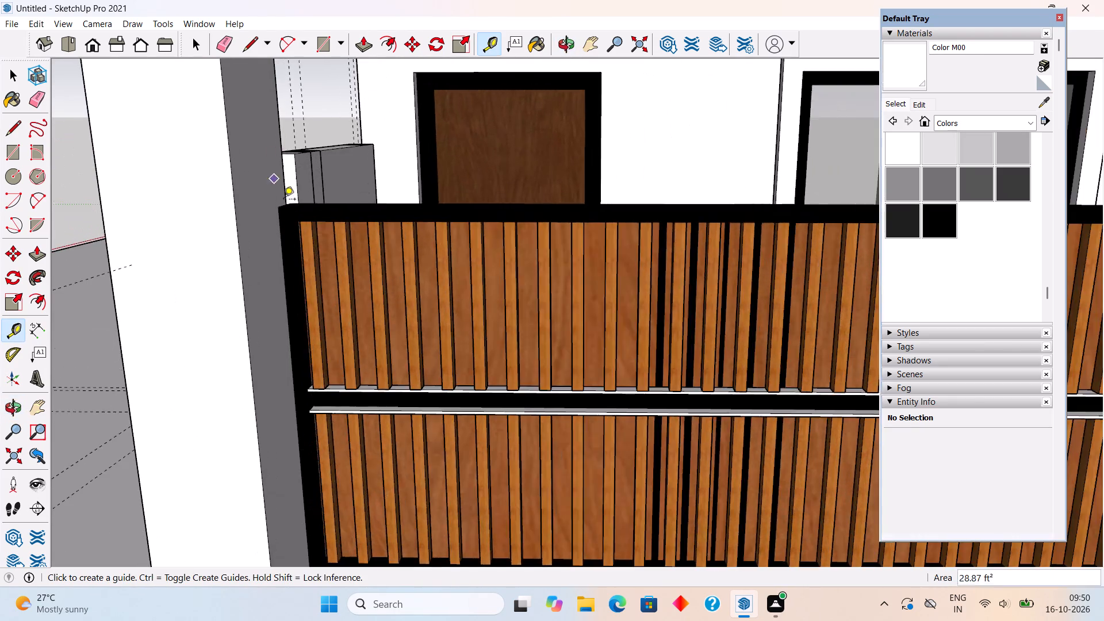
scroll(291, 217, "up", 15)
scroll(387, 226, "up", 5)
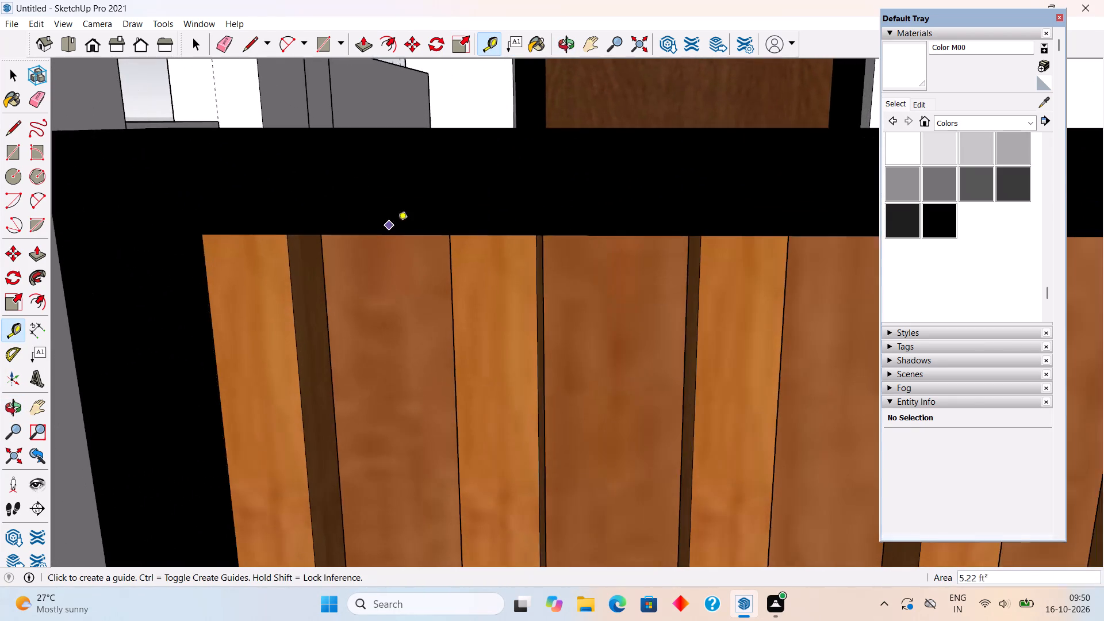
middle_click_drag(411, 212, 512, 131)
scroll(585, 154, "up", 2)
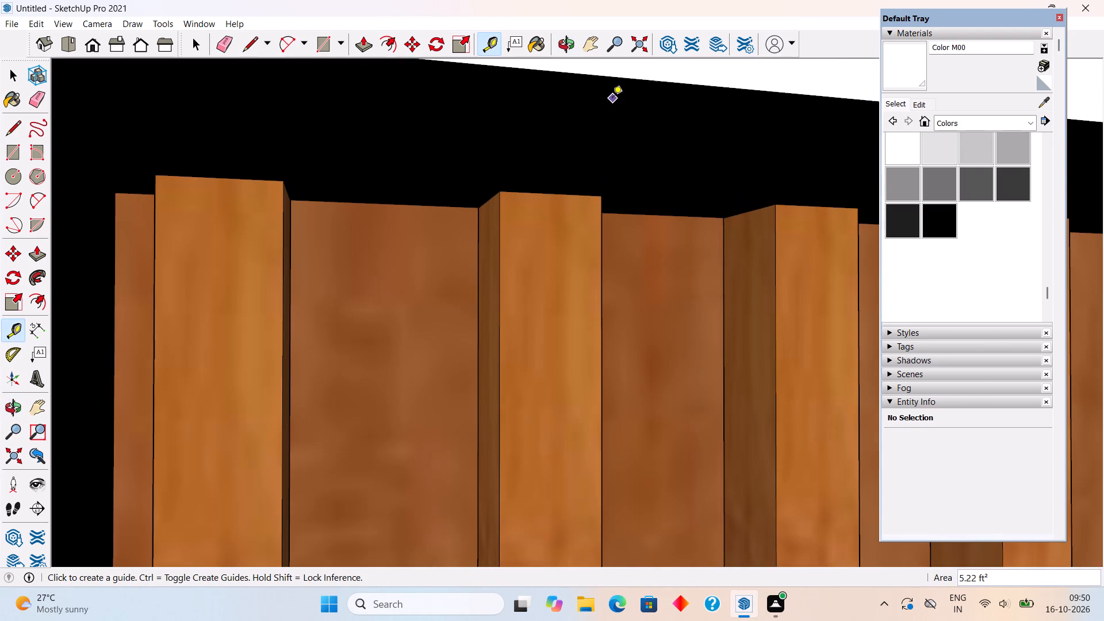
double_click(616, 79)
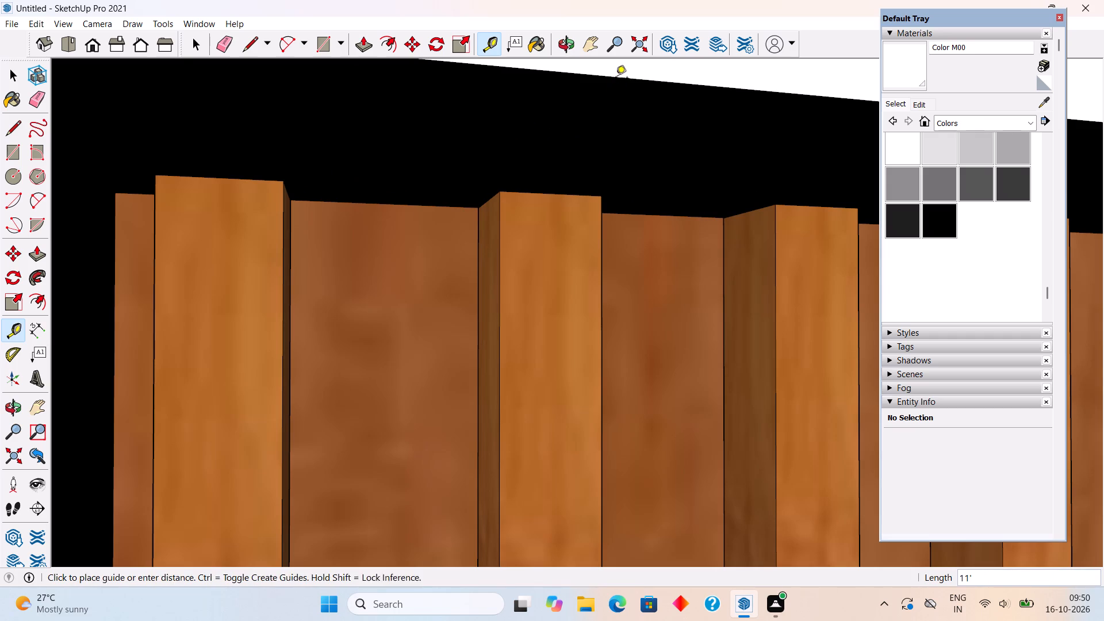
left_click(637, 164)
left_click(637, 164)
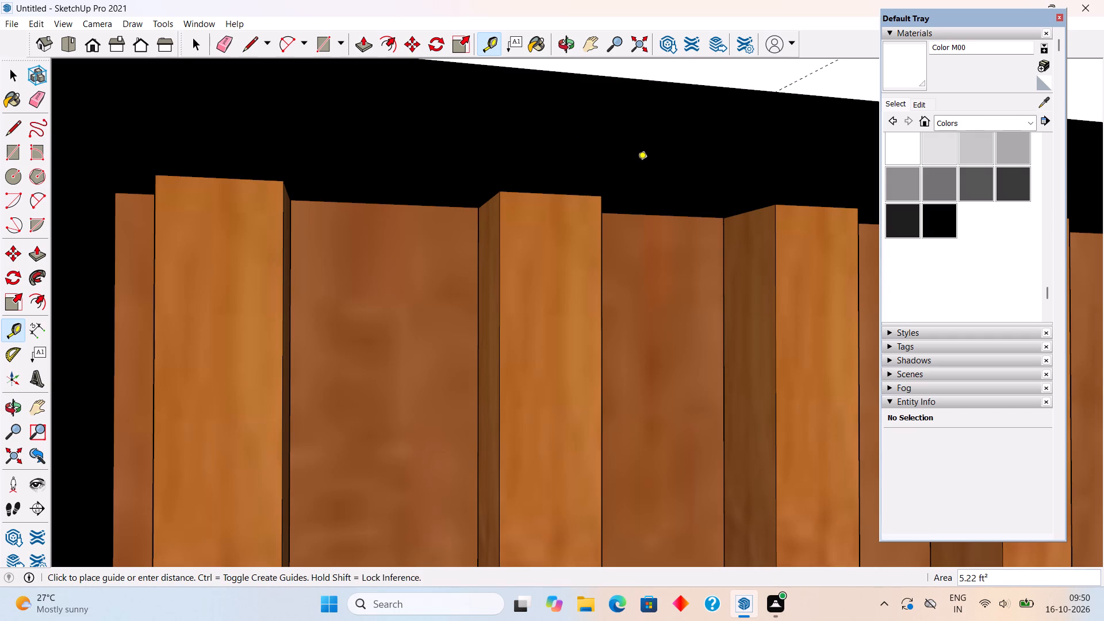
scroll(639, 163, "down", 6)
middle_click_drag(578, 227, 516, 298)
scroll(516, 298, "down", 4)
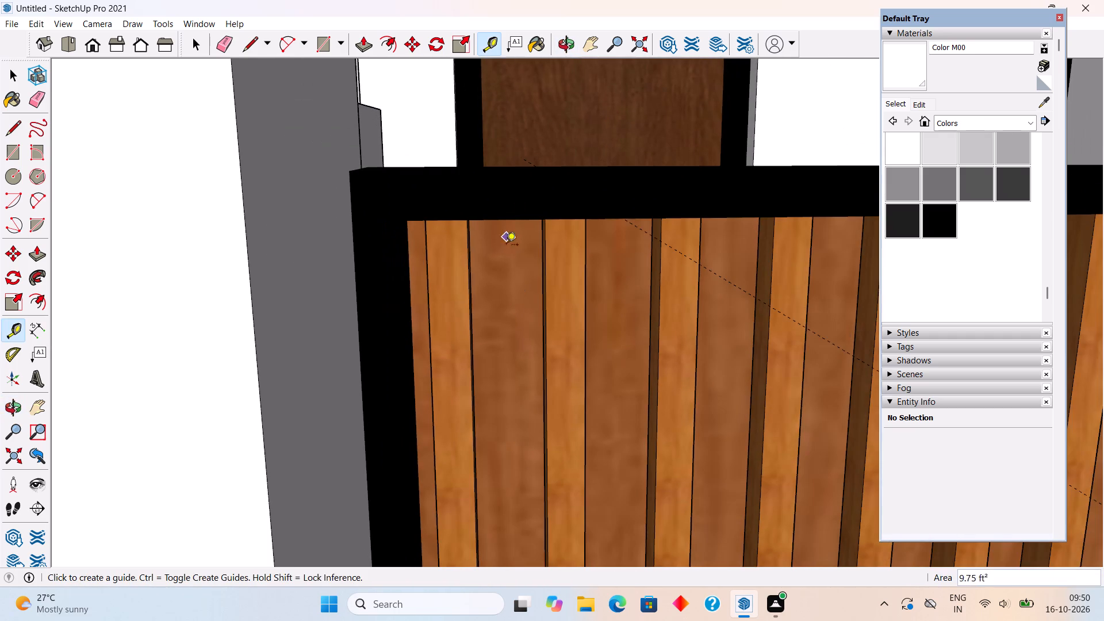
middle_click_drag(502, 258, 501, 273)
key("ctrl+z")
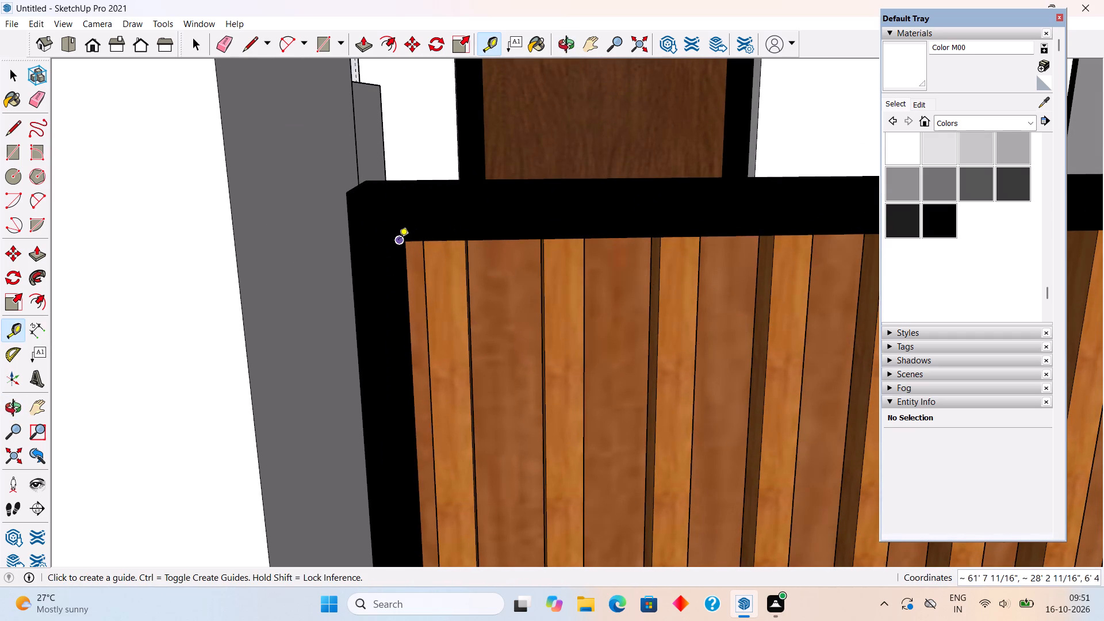
Place a guide from the lower edge of the gate's top rail at its corner beside the column.
scroll(398, 241, "up", 4)
double_click(398, 241)
scroll(398, 240, "down", 11)
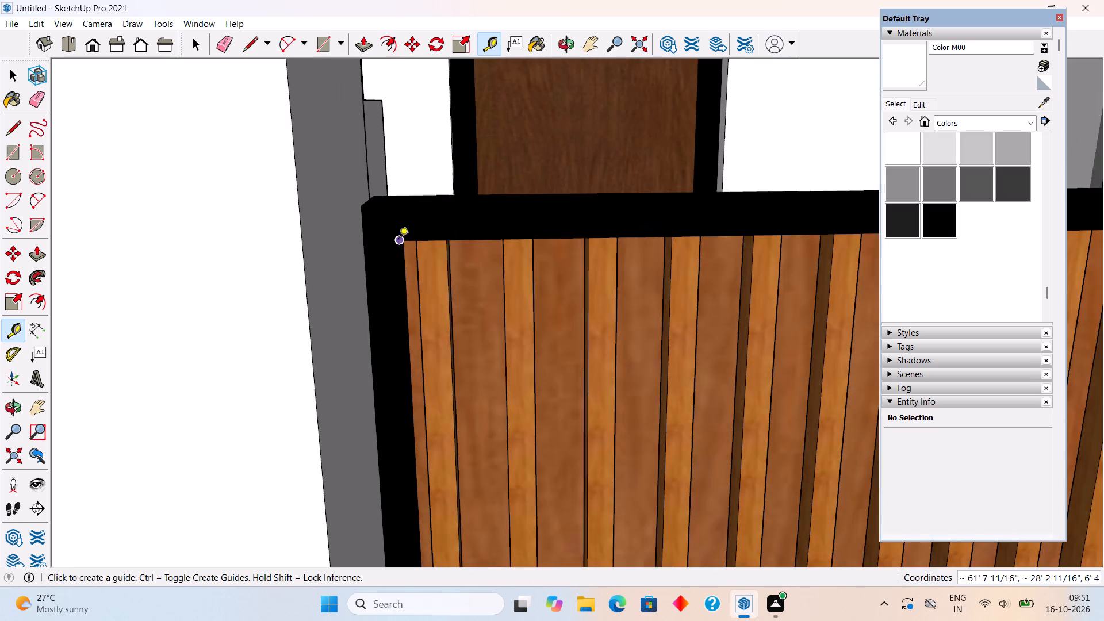
Place guides from the lower and upper edges of the gate's bottom rail near the corner column.
scroll(398, 240, "down", 13)
scroll(461, 492, "up", 7)
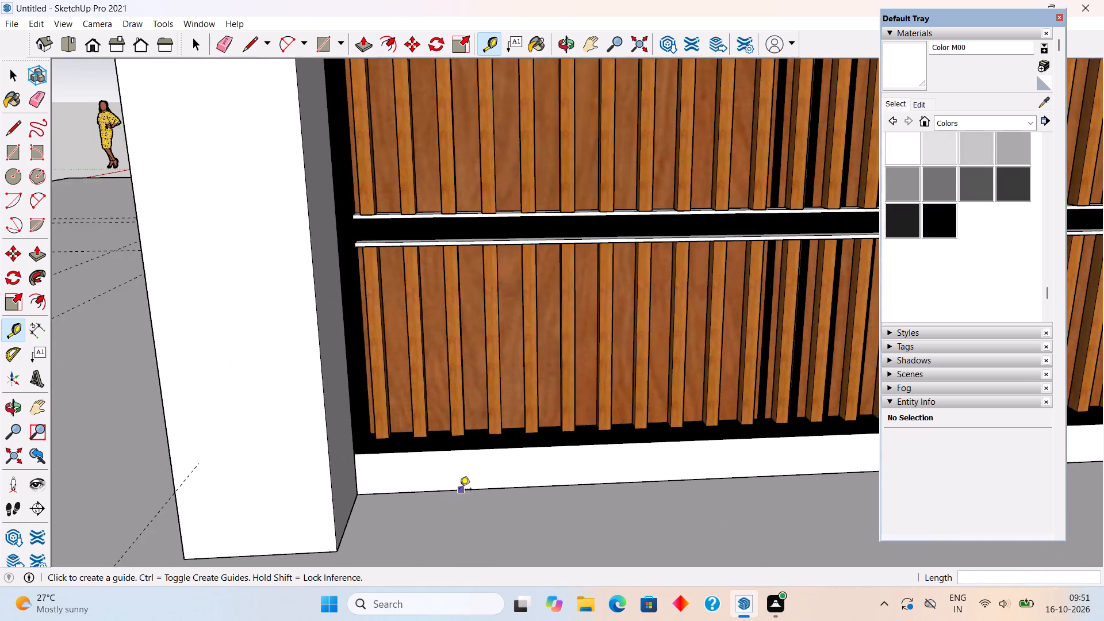
scroll(454, 487, "up", 6)
middle_click_drag(432, 448, 429, 396)
scroll(402, 349, "up", 5)
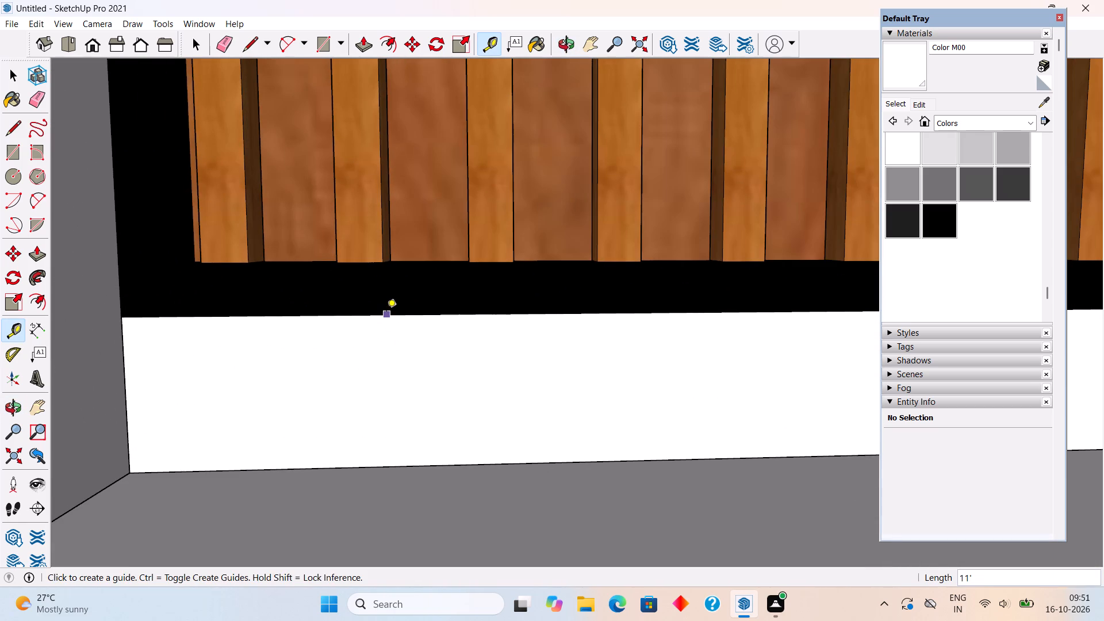
double_click(386, 312)
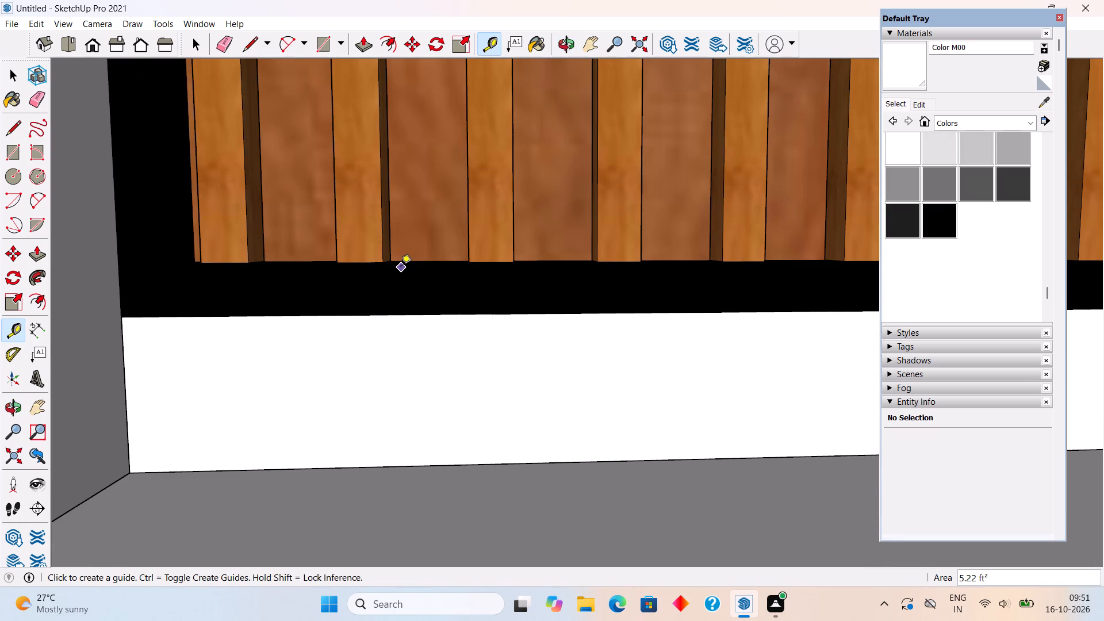
double_click(401, 268)
scroll(409, 272, "down", 7)
middle_click_drag(397, 279, 408, 351)
scroll(305, 354, "up", 15)
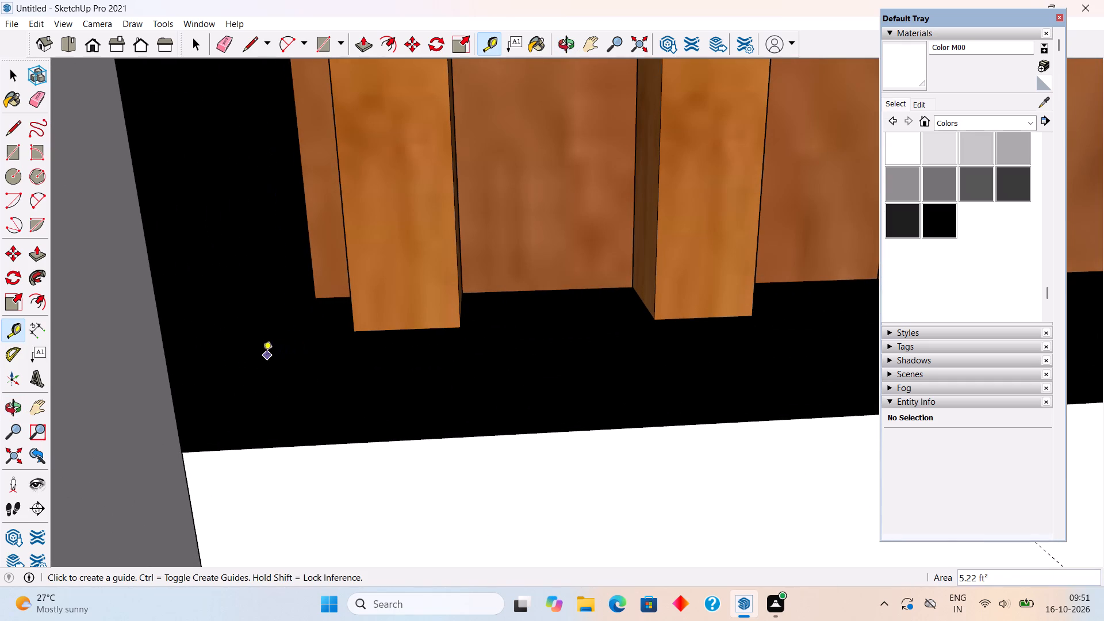
double_click(316, 360)
scroll(313, 361, "down", 3)
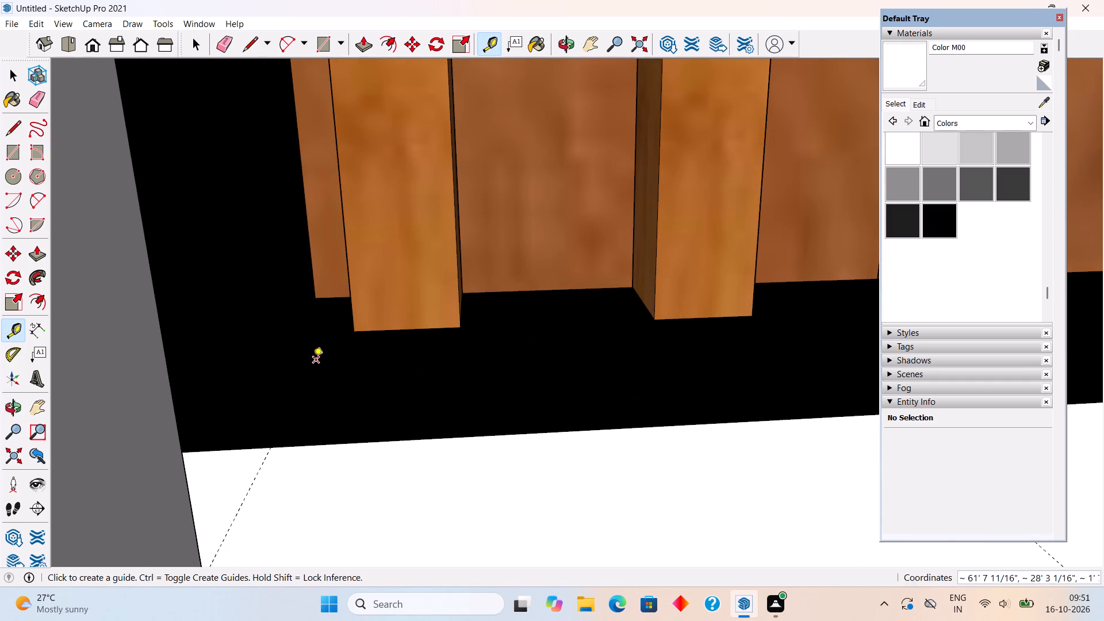
scroll(313, 361, "down", 9)
Hide the infill panel in the side wall opening next to the corner column.
middle_click_drag(321, 457, 569, 371)
scroll(569, 371, "down", 5)
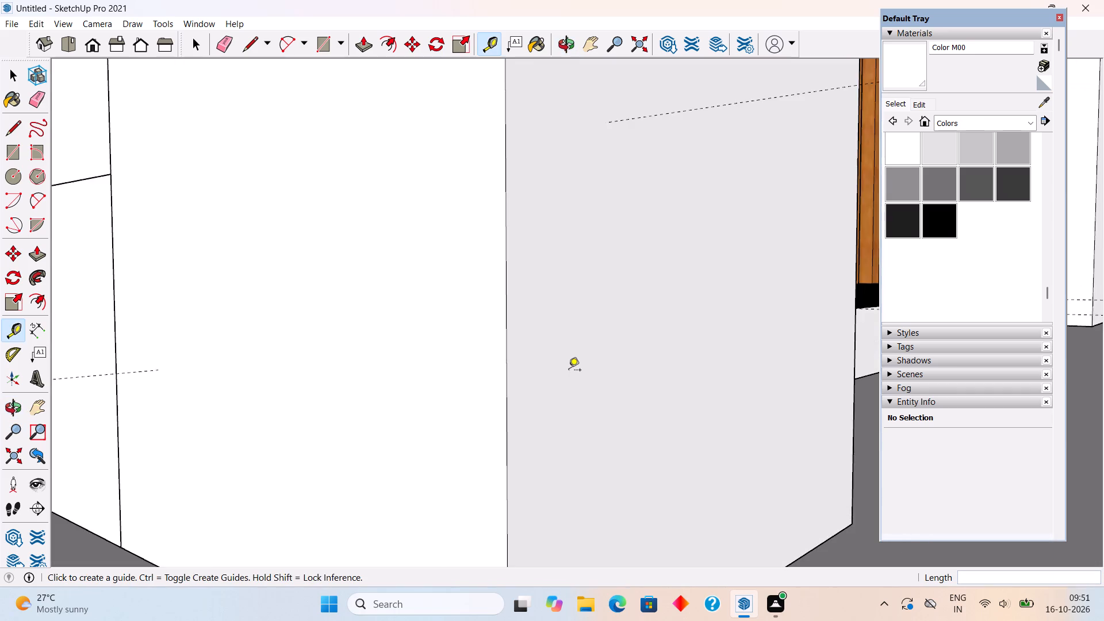
scroll(569, 371, "down", 20)
scroll(569, 371, "down", 3)
scroll(510, 342, "down", 4)
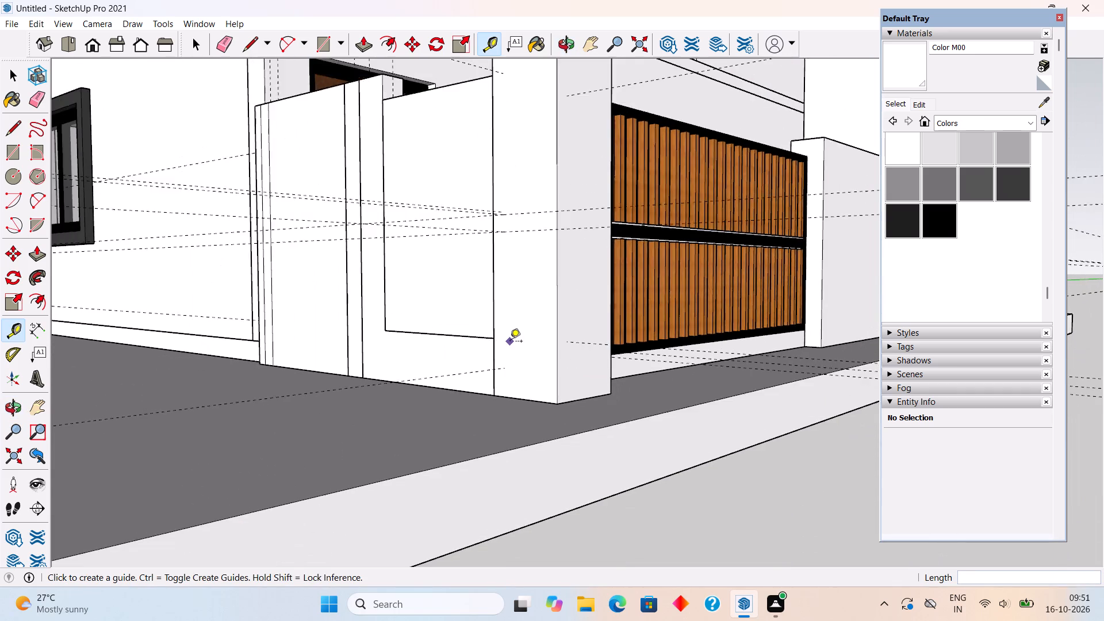
middle_click_drag(490, 336, 540, 397)
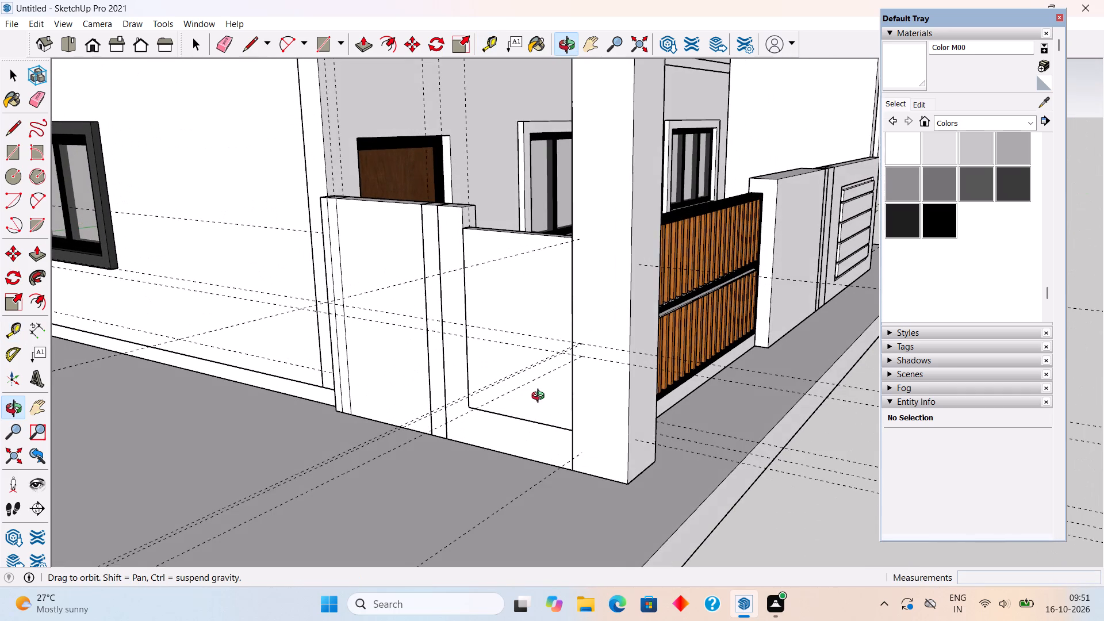
middle_click_drag(540, 397, 540, 397)
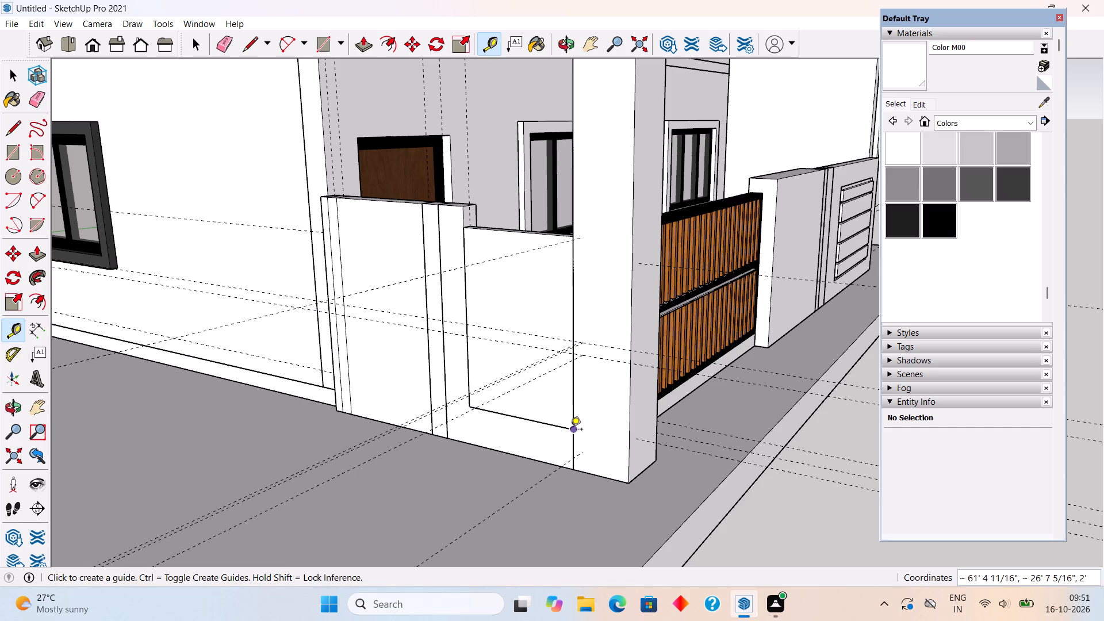
key("space")
left_click(539, 418)
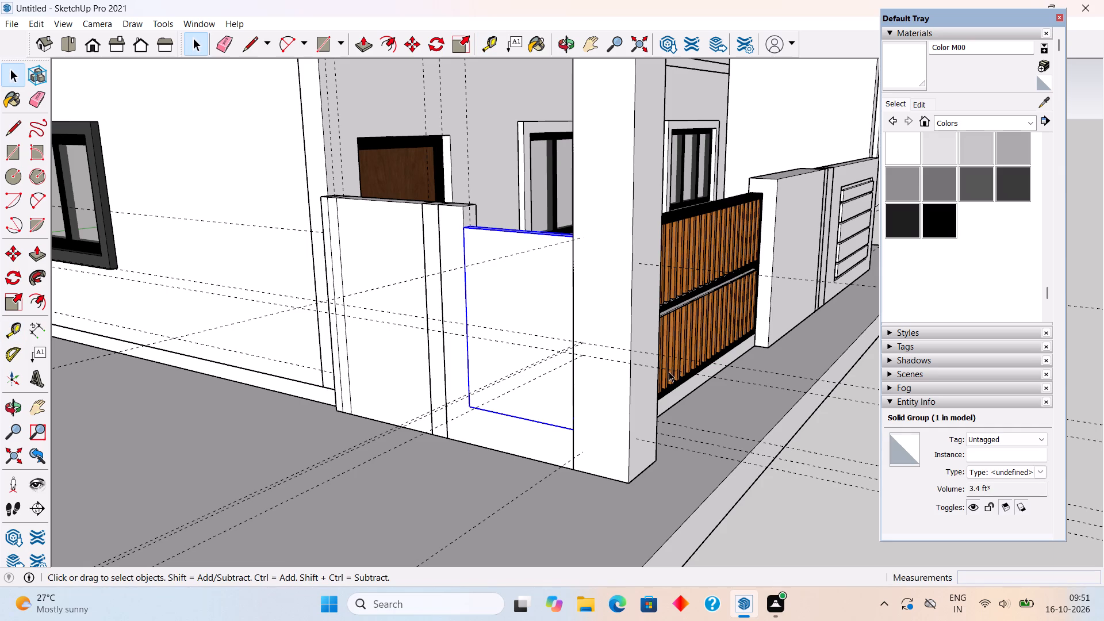
right_click(558, 273)
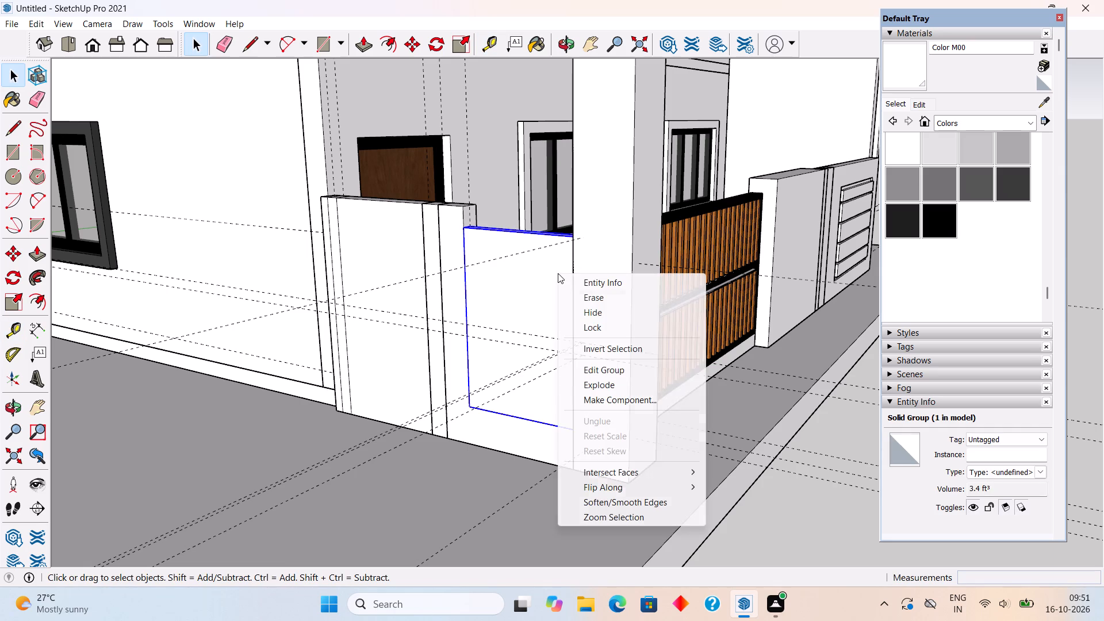
left_click(597, 312)
Push the side wall opening's sill down 4", aligned with the bottom of the front gate.
middle_click_drag(586, 415, 582, 426)
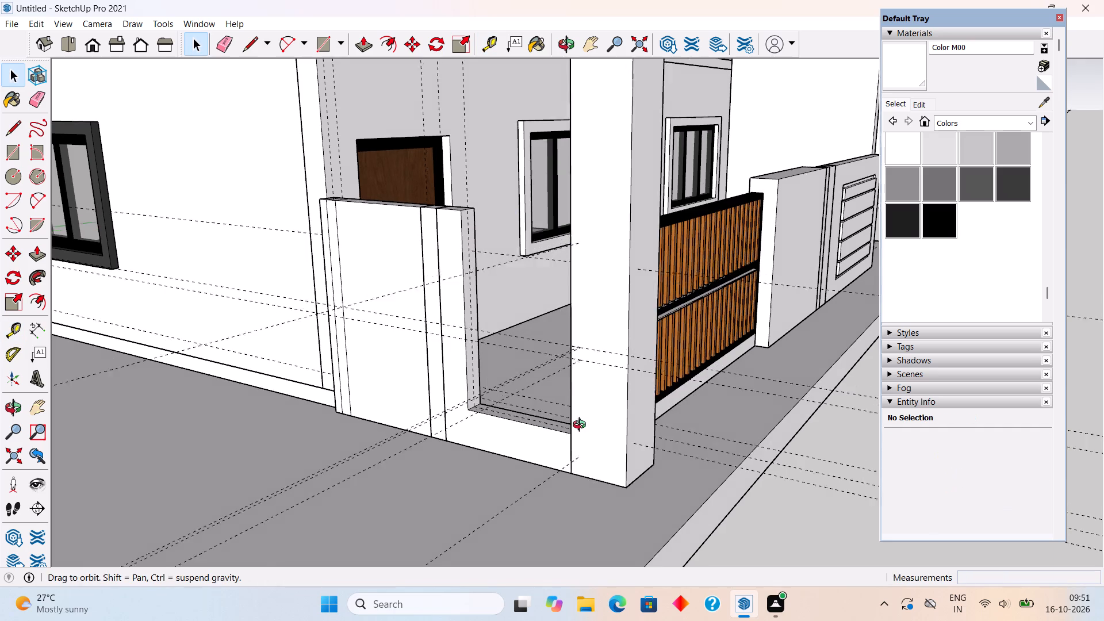
middle_click_drag(582, 426, 571, 446)
scroll(469, 451, "up", 11)
triple_click(529, 438)
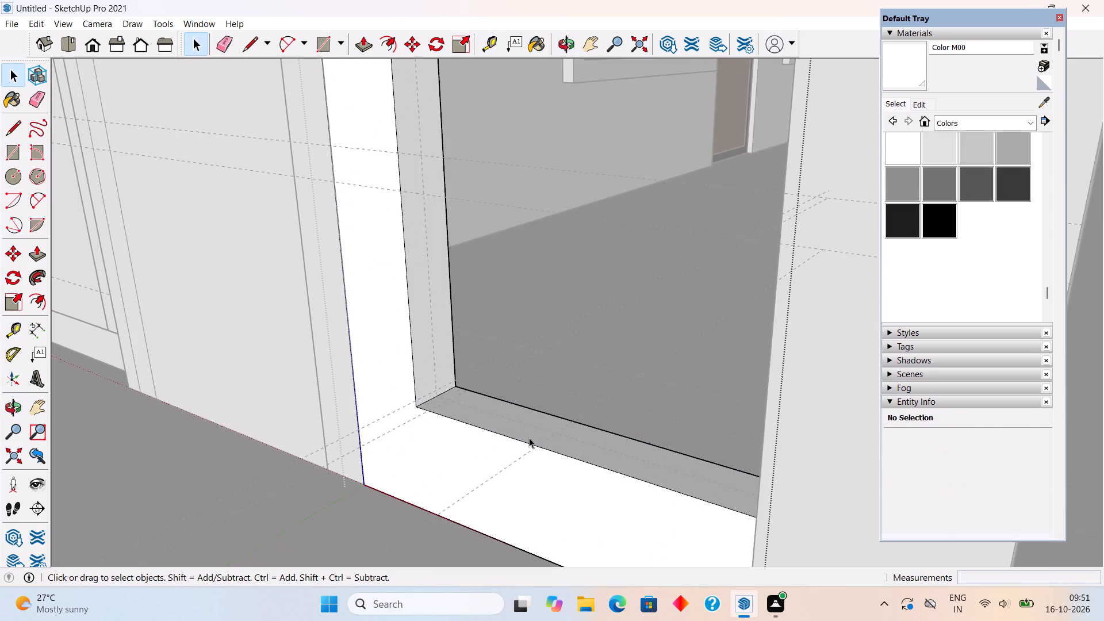
key("p")
left_click(529, 438)
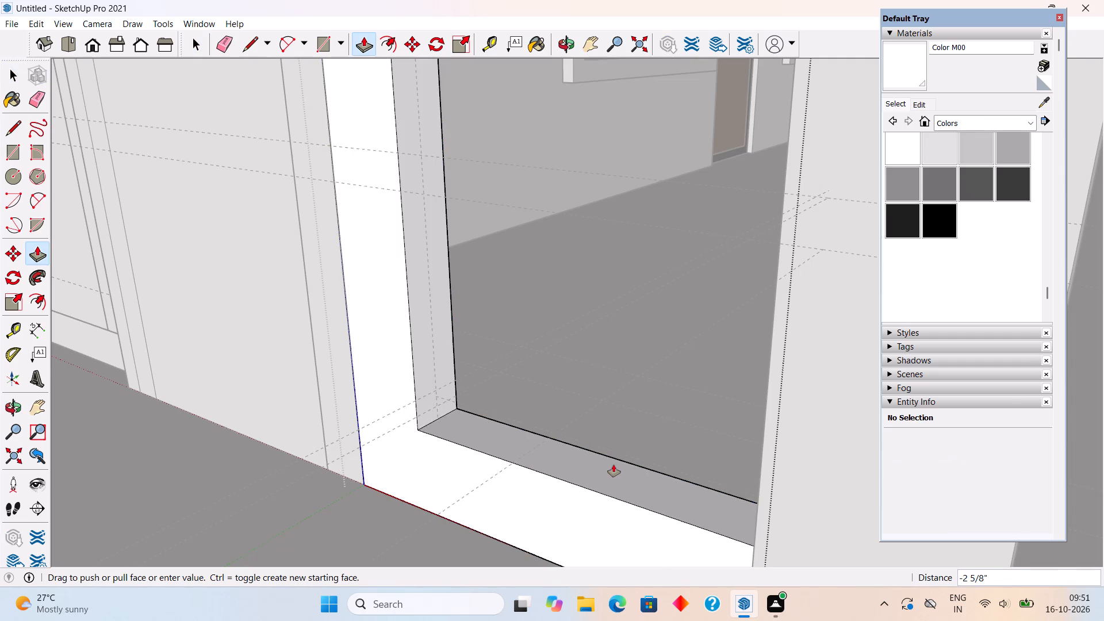
scroll(614, 465, "down", 15)
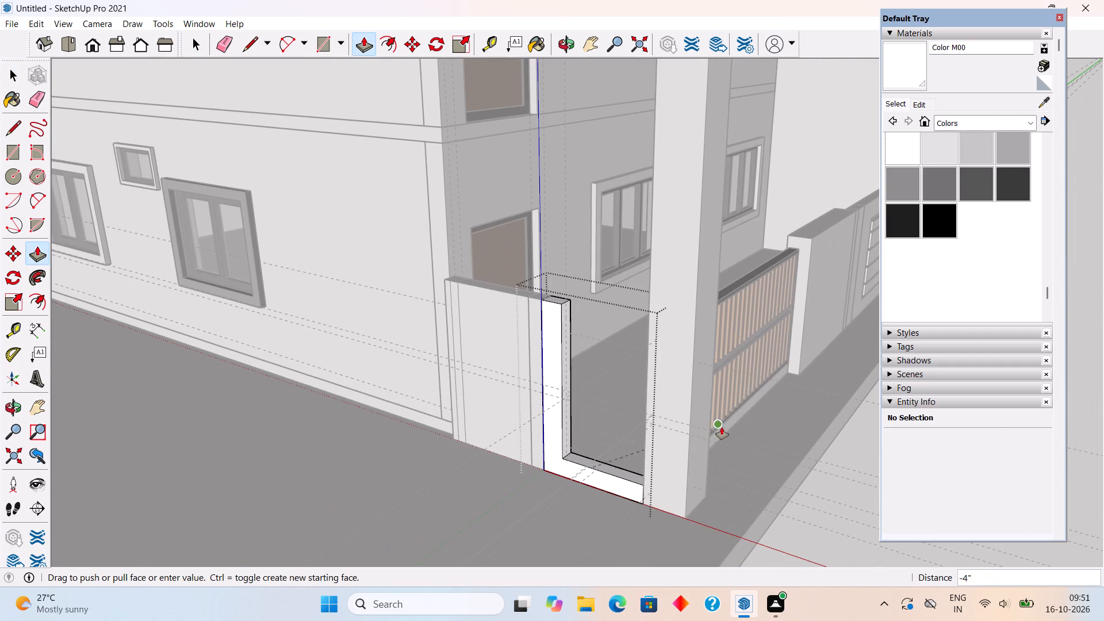
left_click(724, 419)
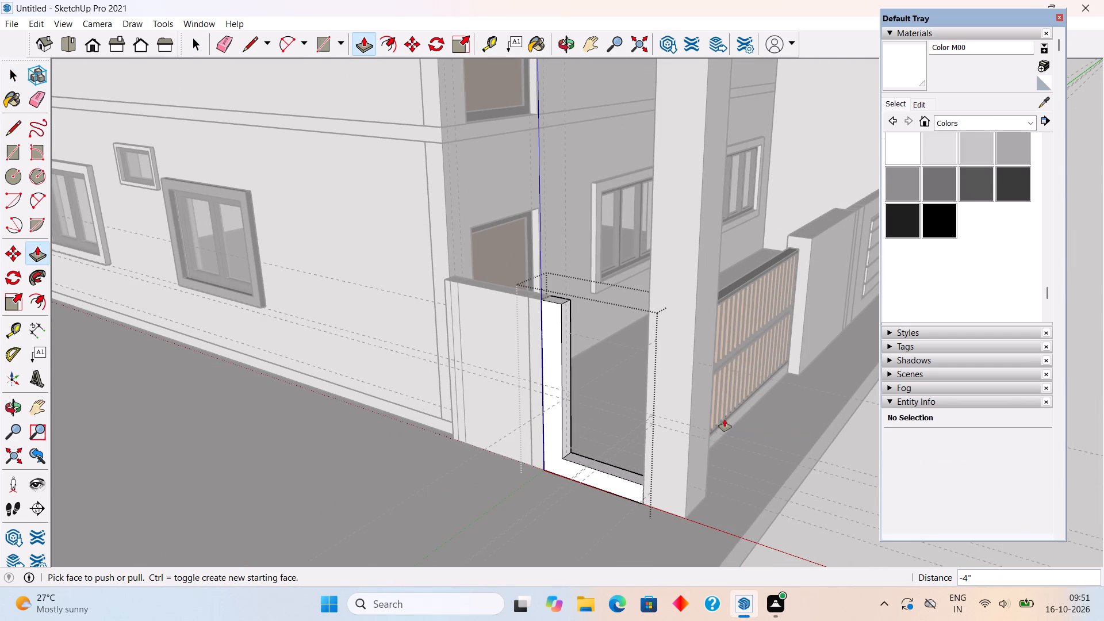
key("space")
left_click(868, 436)
Unhide the last hidden object, the side infill panel.
middle_click_drag(597, 467, 599, 458)
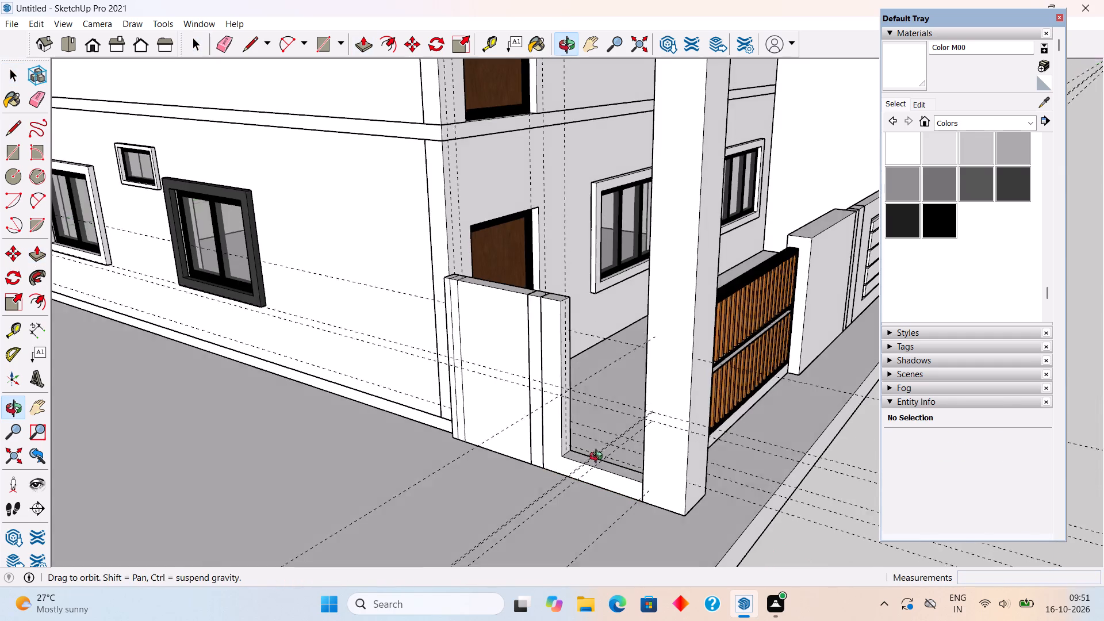
middle_click_drag(599, 458, 627, 436)
scroll(627, 436, "up", 6)
middle_click_drag(643, 440, 691, 500)
left_click(26, 26)
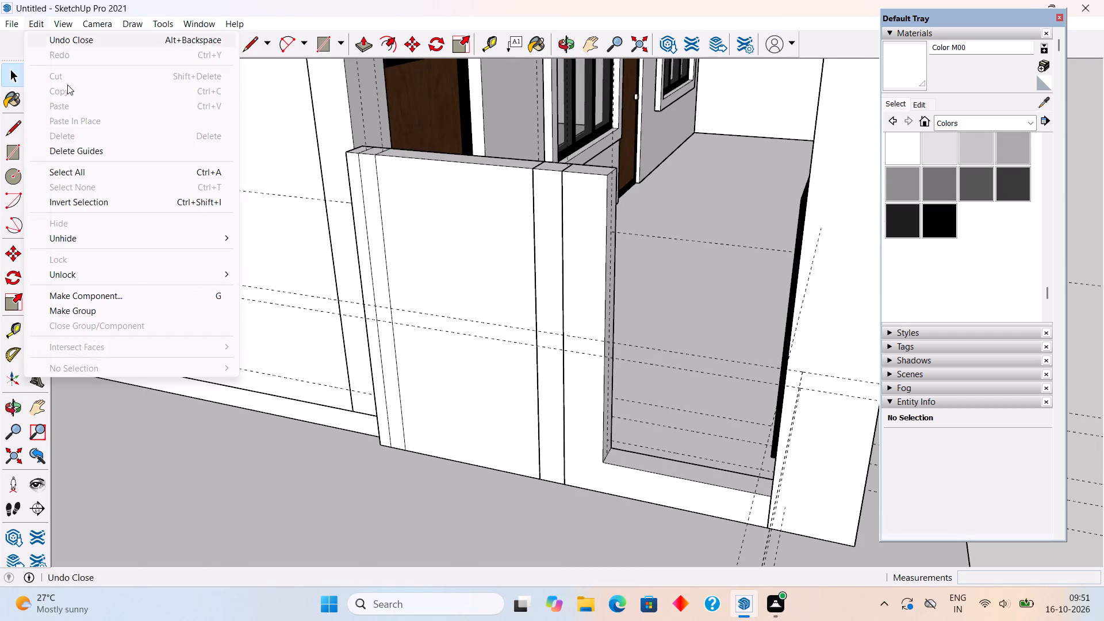
left_click(168, 239)
left_click(255, 250)
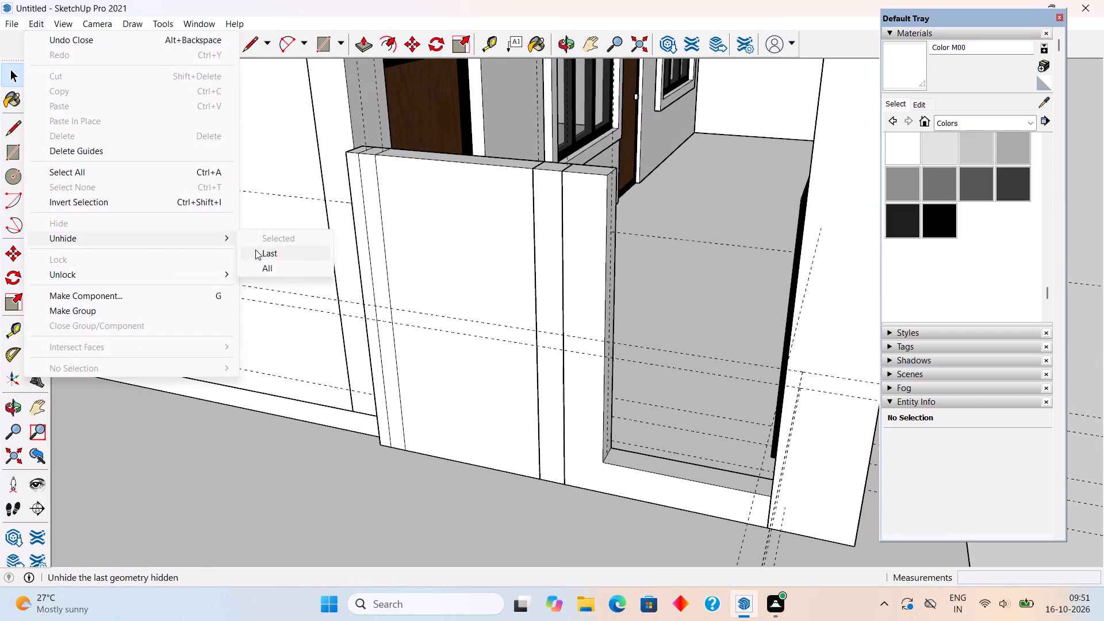
Extend the side infill panel's bottom face 4" down to meet the lowered sill.
middle_click_drag(641, 342, 632, 161)
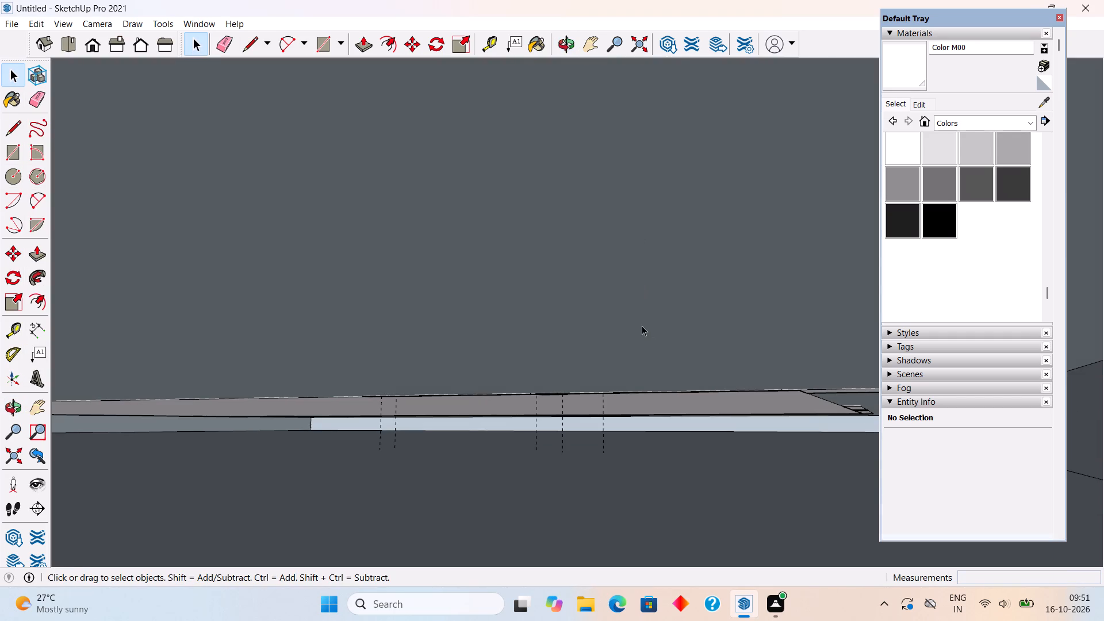
middle_click_drag(641, 331, 638, 397)
scroll(685, 234, "up", 5)
scroll(688, 236, "down", 3)
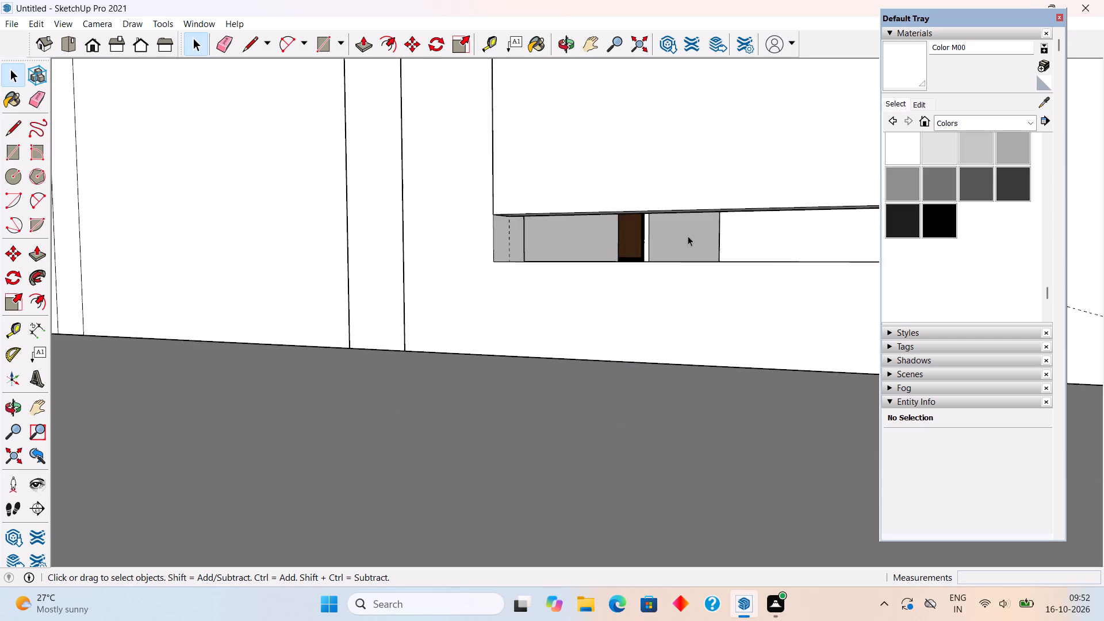
middle_click_drag(671, 183, 654, 156)
double_click(611, 181)
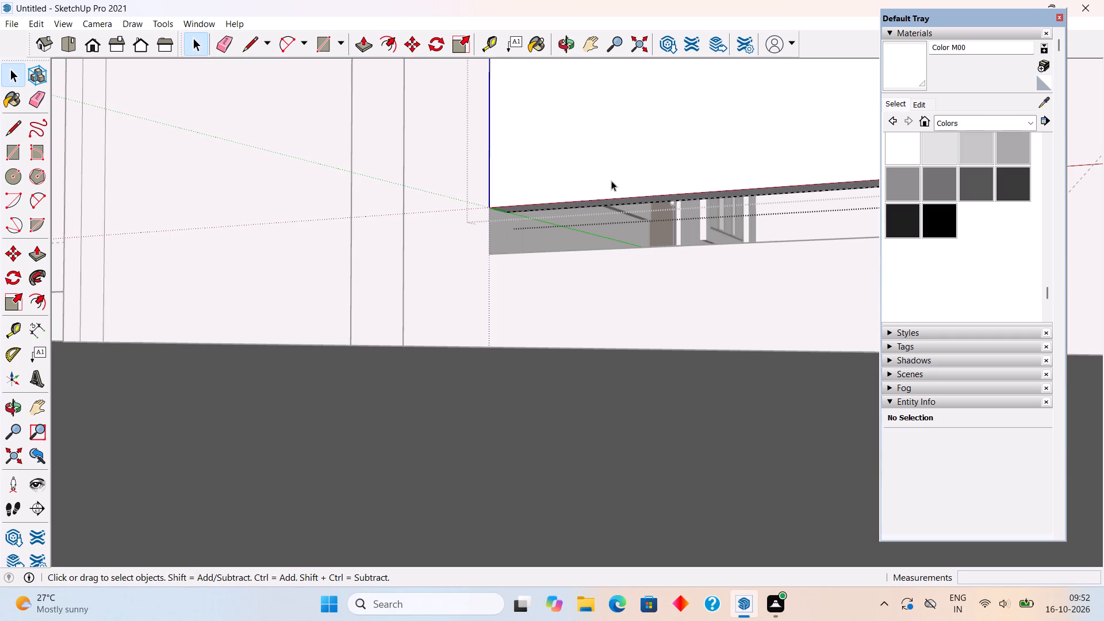
left_click(611, 181)
key("p")
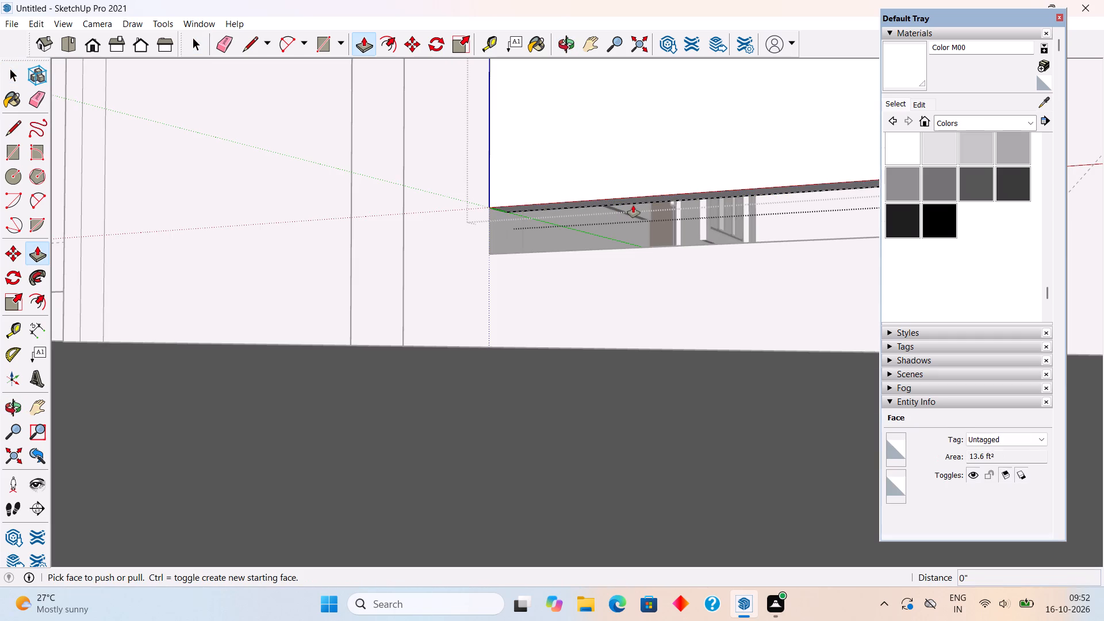
left_click(633, 205)
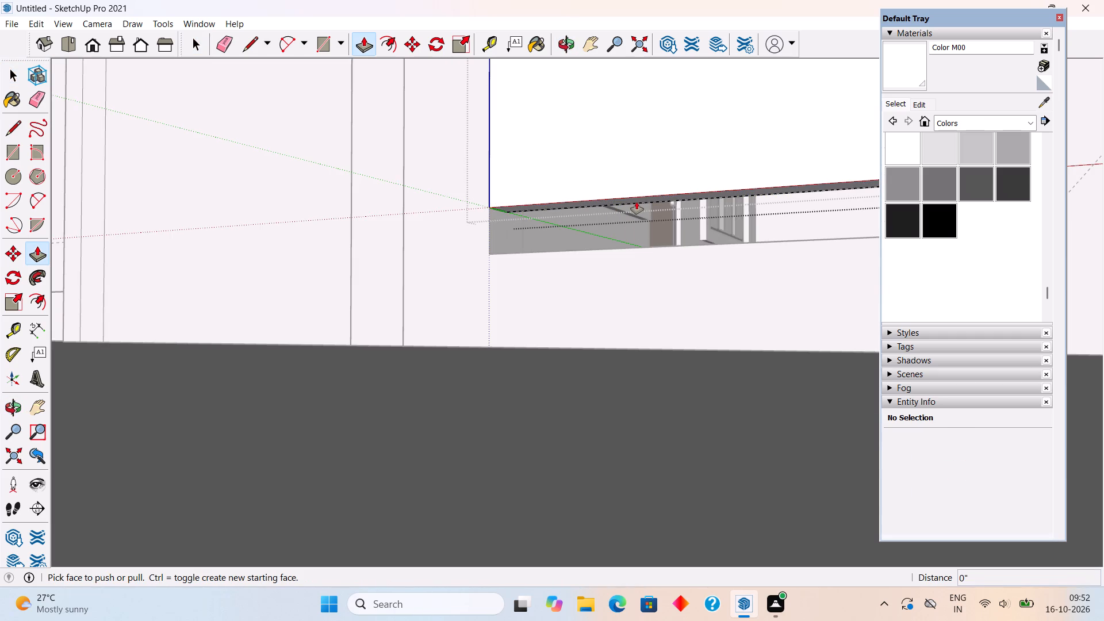
left_click(637, 202)
left_click(653, 246)
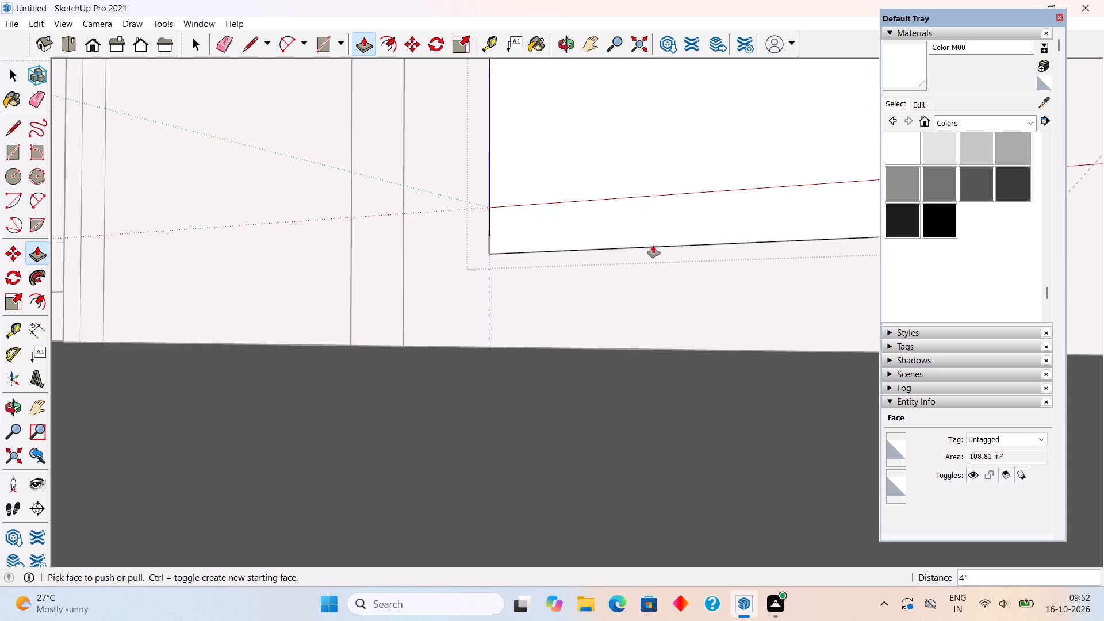
key("space")
scroll(653, 246, "down", 12)
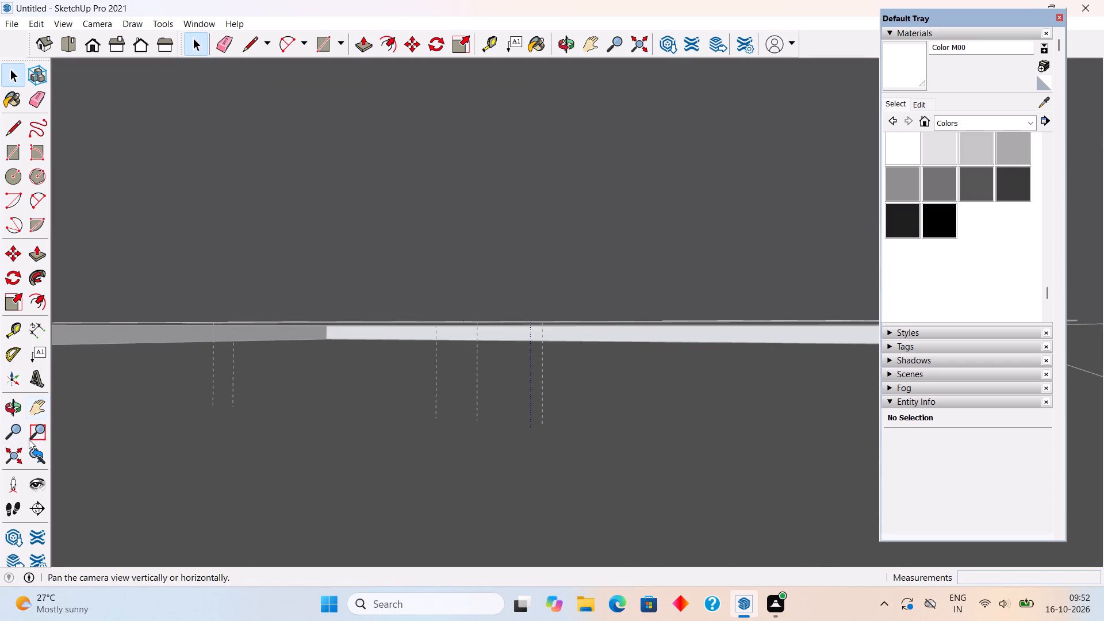
left_click(8, 457)
middle_click_drag(520, 310, 781, 343)
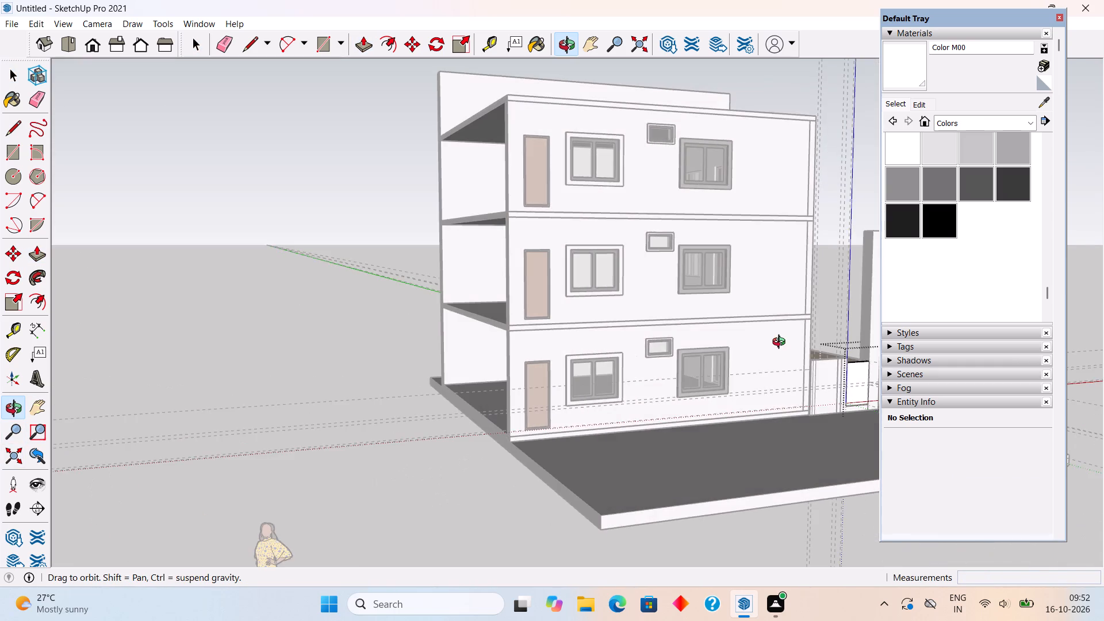
middle_click_drag(781, 343, 613, 325)
scroll(612, 325, "down", 9)
scroll(803, 324, "up", 2)
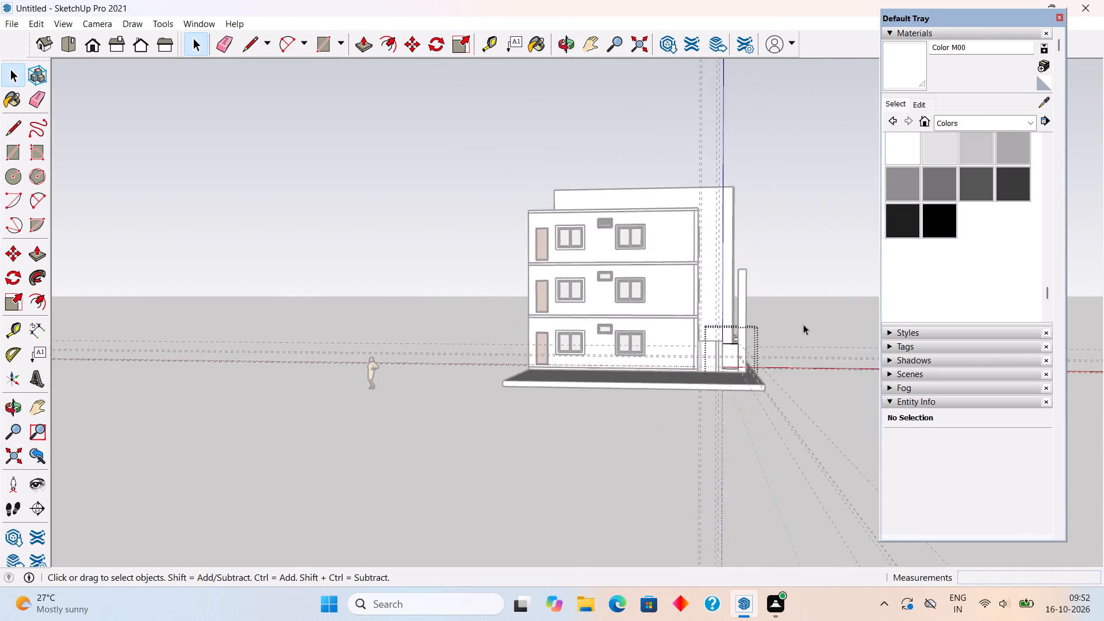
scroll(803, 324, "up", 12)
left_click(795, 328)
Examine the extended side infill, corner column and front gate from the side and the front.
middle_click_drag(558, 425, 604, 434)
scroll(607, 423, "up", 8)
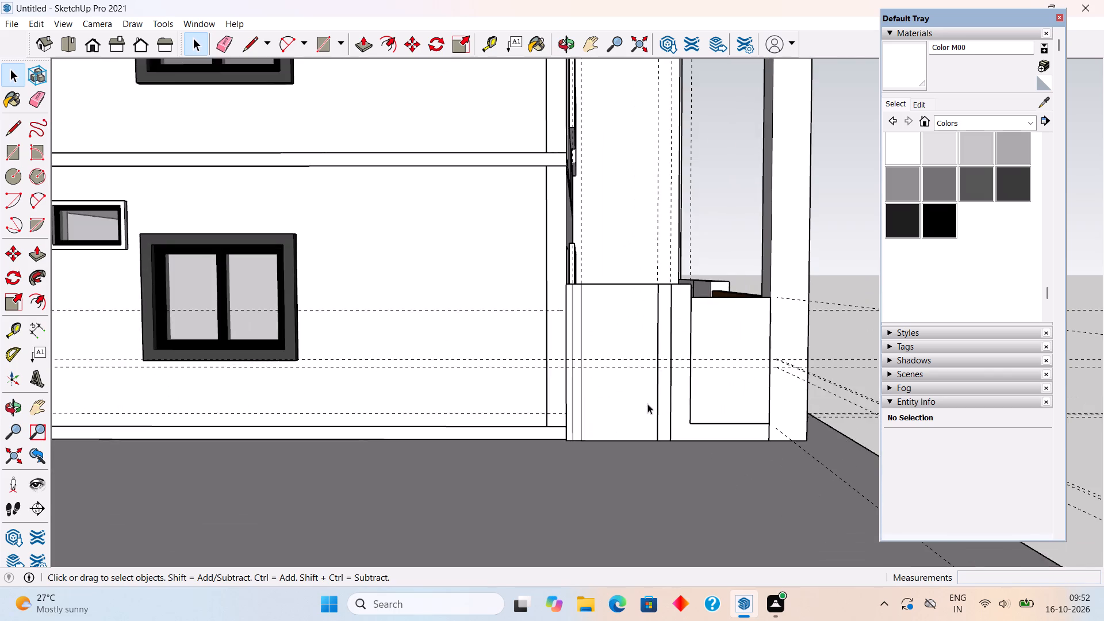
scroll(662, 400, "up", 4)
middle_click_drag(729, 394, 691, 401)
scroll(704, 412, "up", 5)
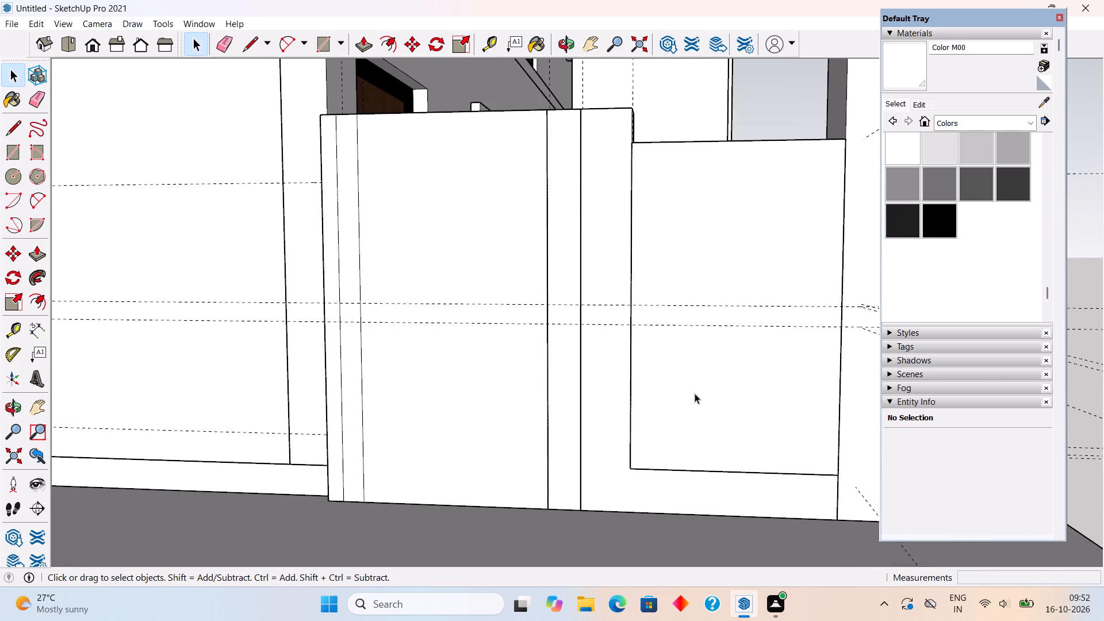
middle_click_drag(600, 416, 282, 381)
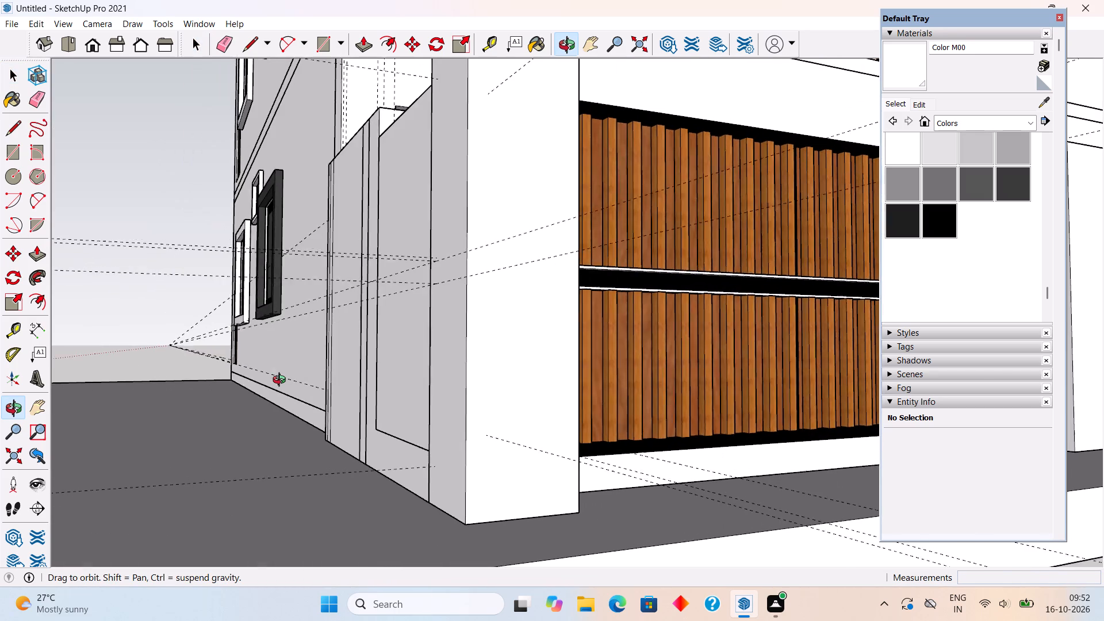
middle_click_drag(282, 381, 354, 403)
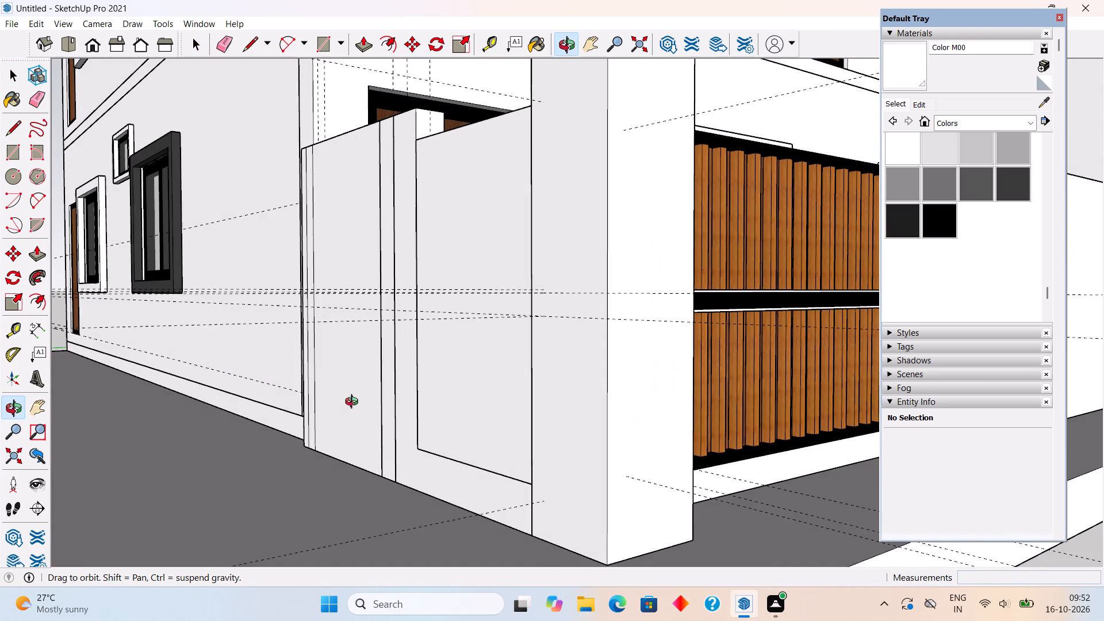
middle_click_drag(354, 403, 355, 403)
middle_click_drag(392, 424, 293, 419)
scroll(293, 419, "down", 3)
middle_click_drag(303, 424, 338, 444)
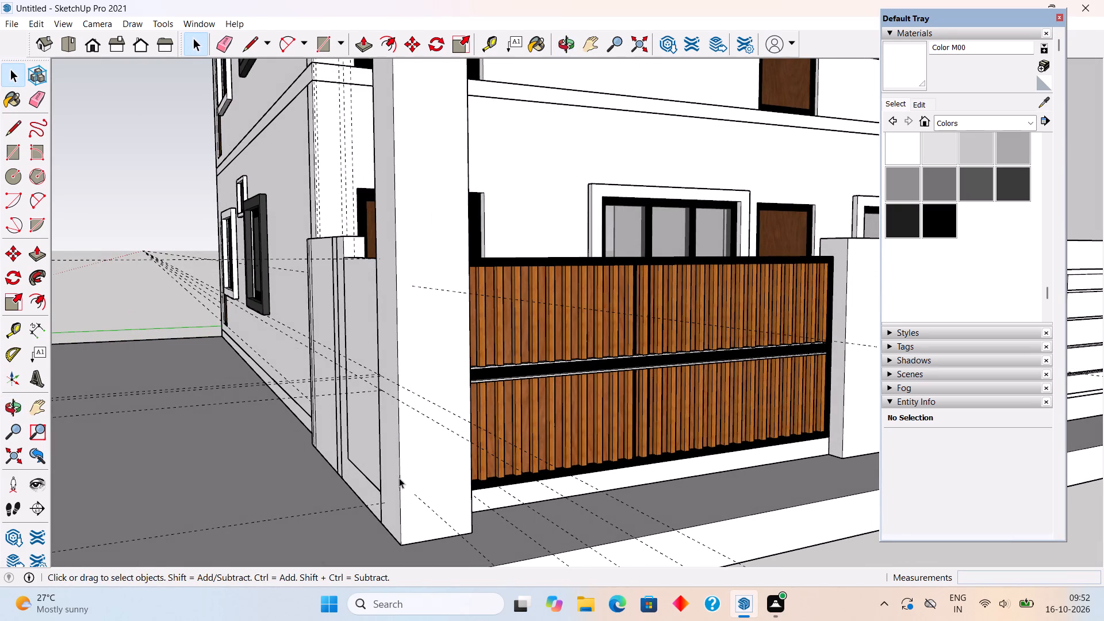
middle_click_drag(372, 465, 534, 439)
scroll(534, 439, "up", 4)
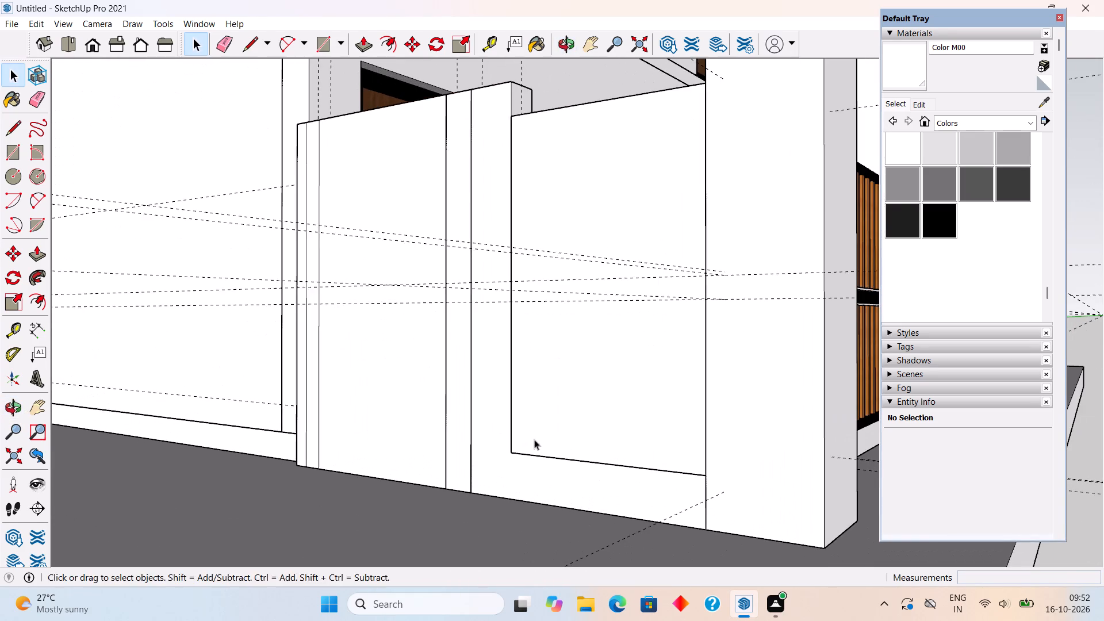
Place a horizontal guide 6" above the bottom edge of the side wall below the infill panel.
middle_click_drag(578, 532, 681, 569)
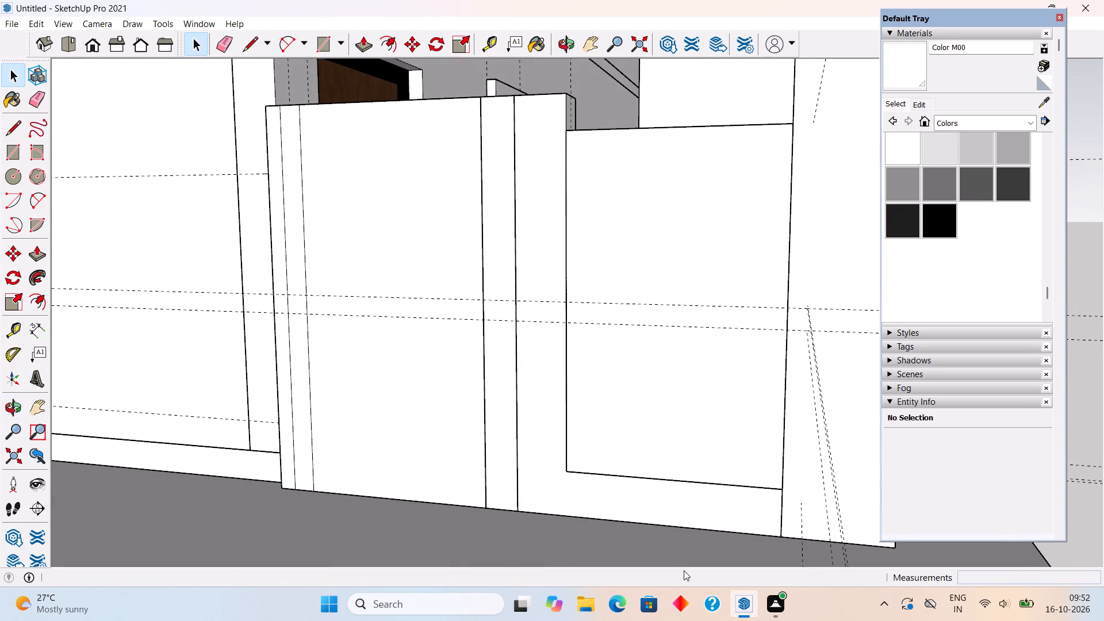
key("t")
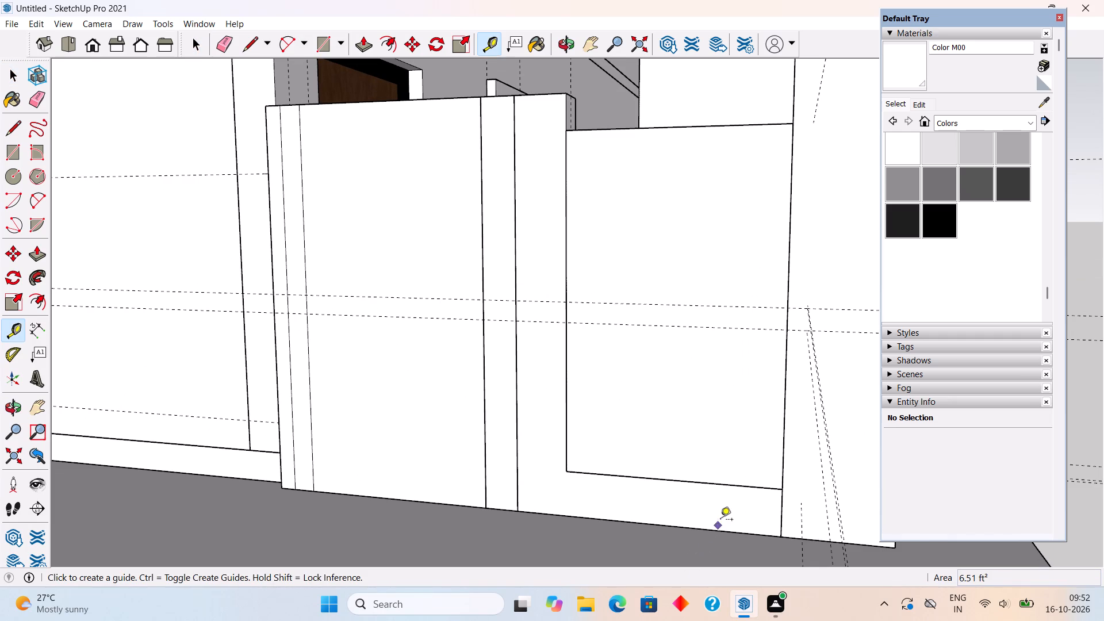
scroll(735, 516, "up", 2)
left_click(743, 535)
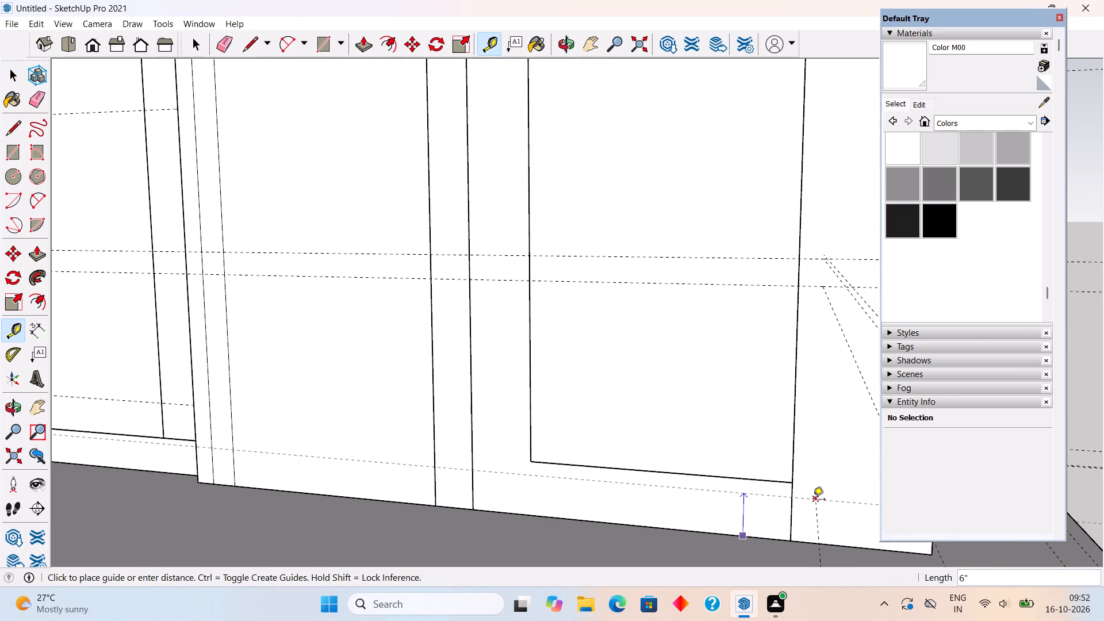
left_click(813, 500)
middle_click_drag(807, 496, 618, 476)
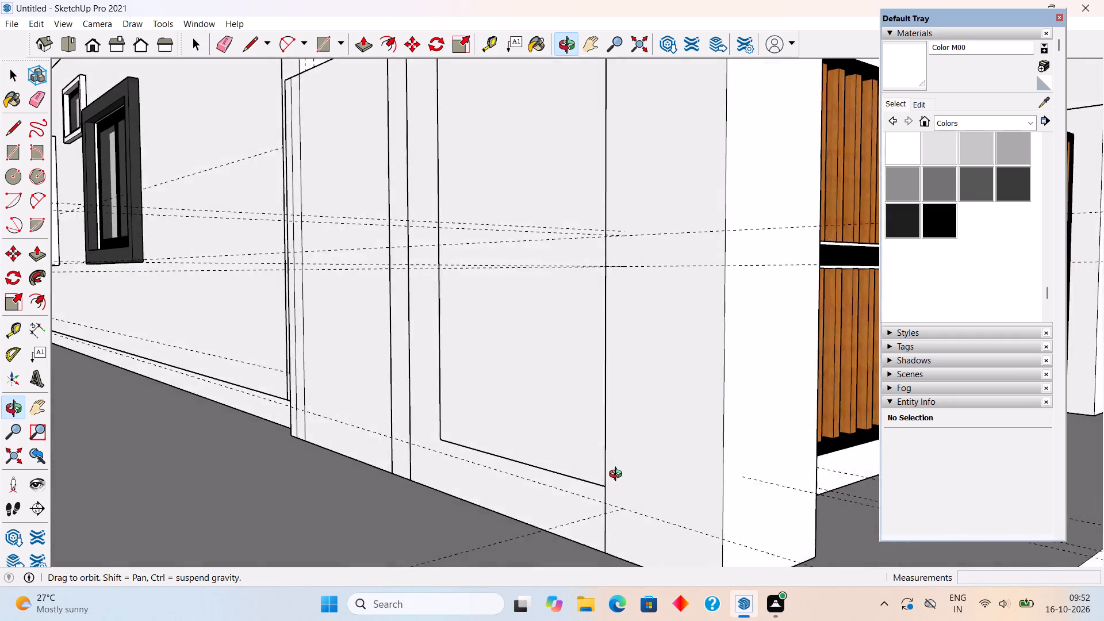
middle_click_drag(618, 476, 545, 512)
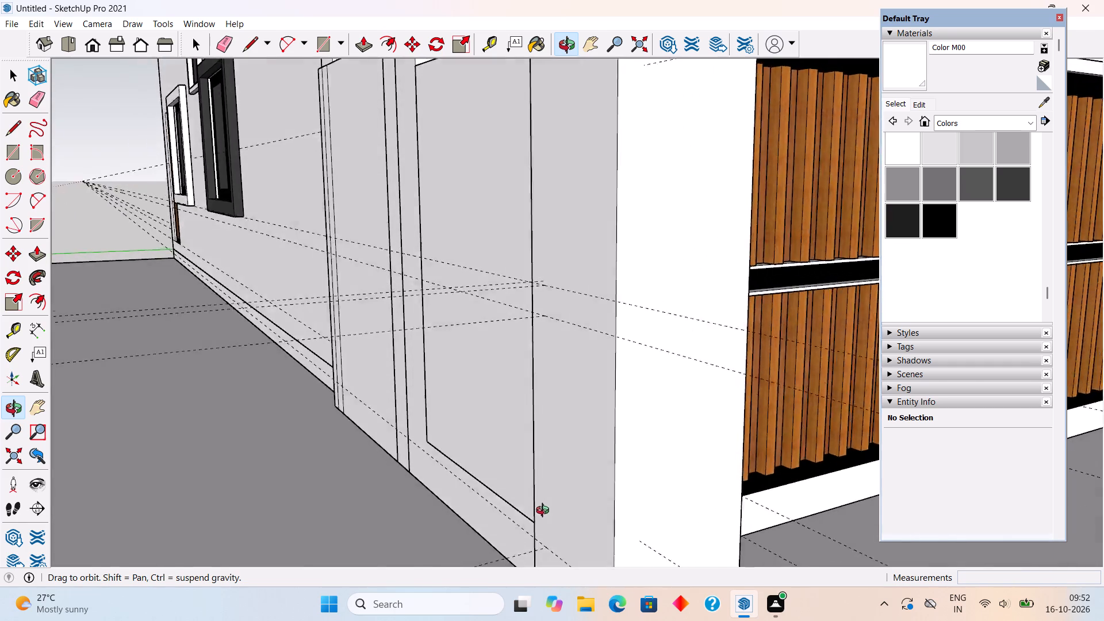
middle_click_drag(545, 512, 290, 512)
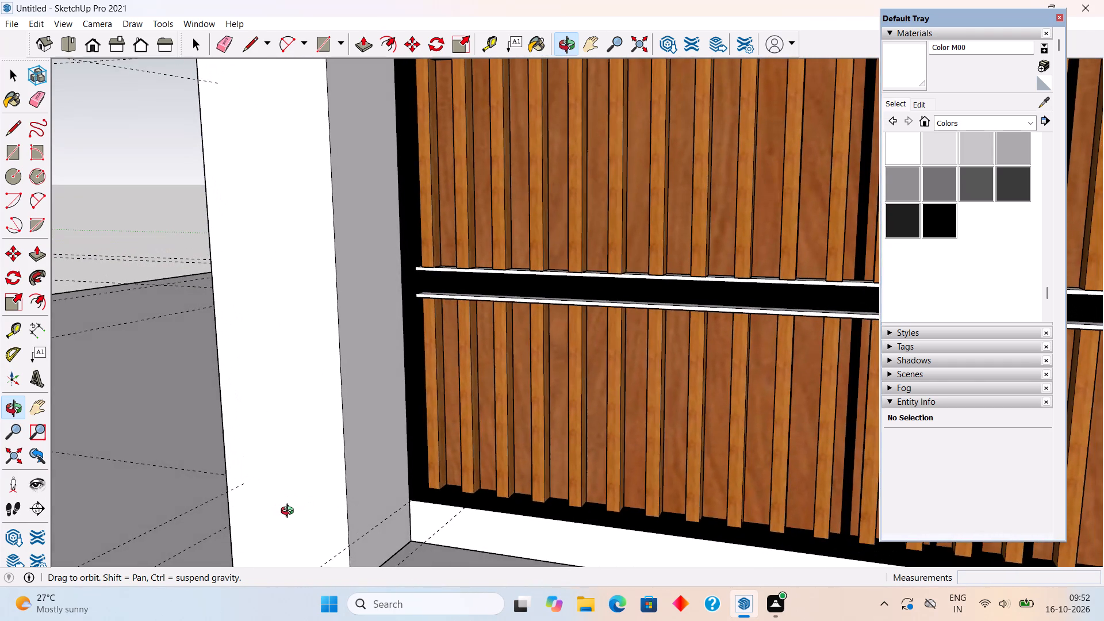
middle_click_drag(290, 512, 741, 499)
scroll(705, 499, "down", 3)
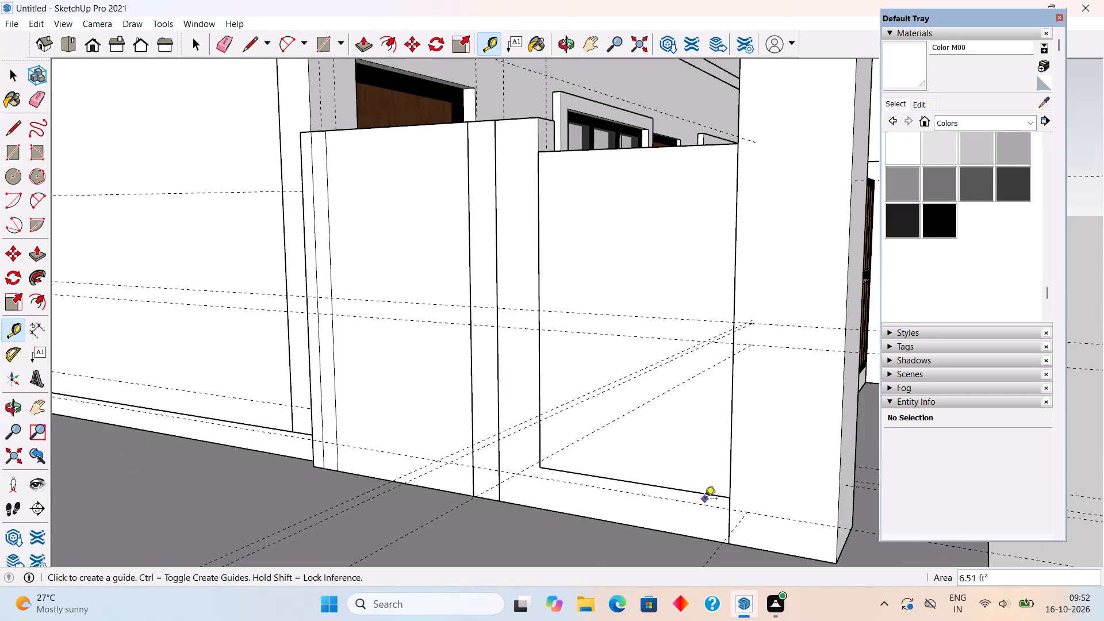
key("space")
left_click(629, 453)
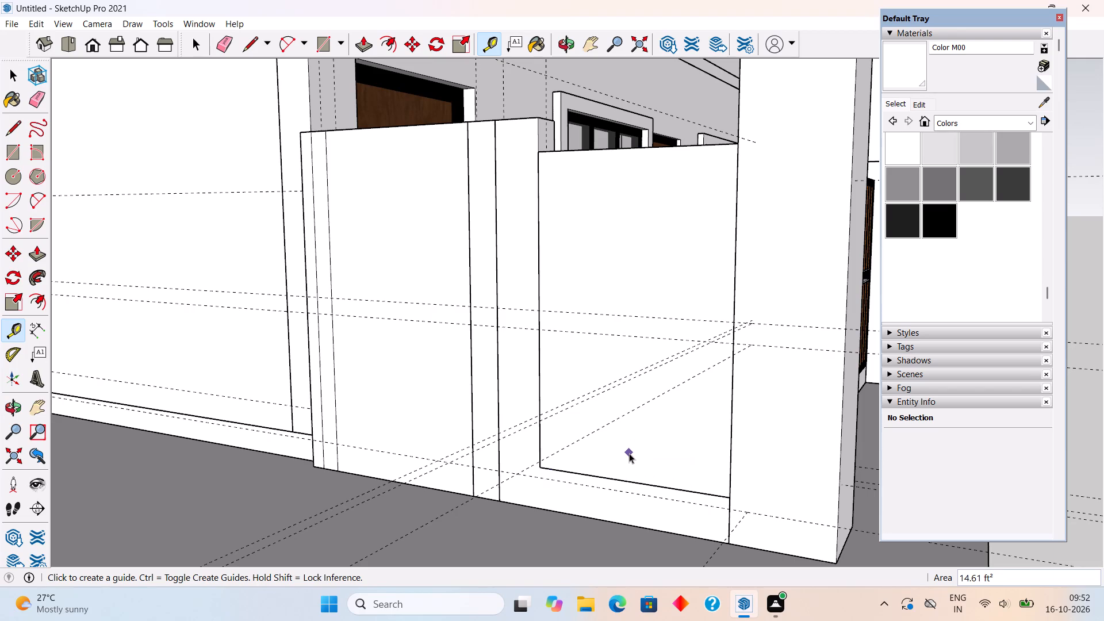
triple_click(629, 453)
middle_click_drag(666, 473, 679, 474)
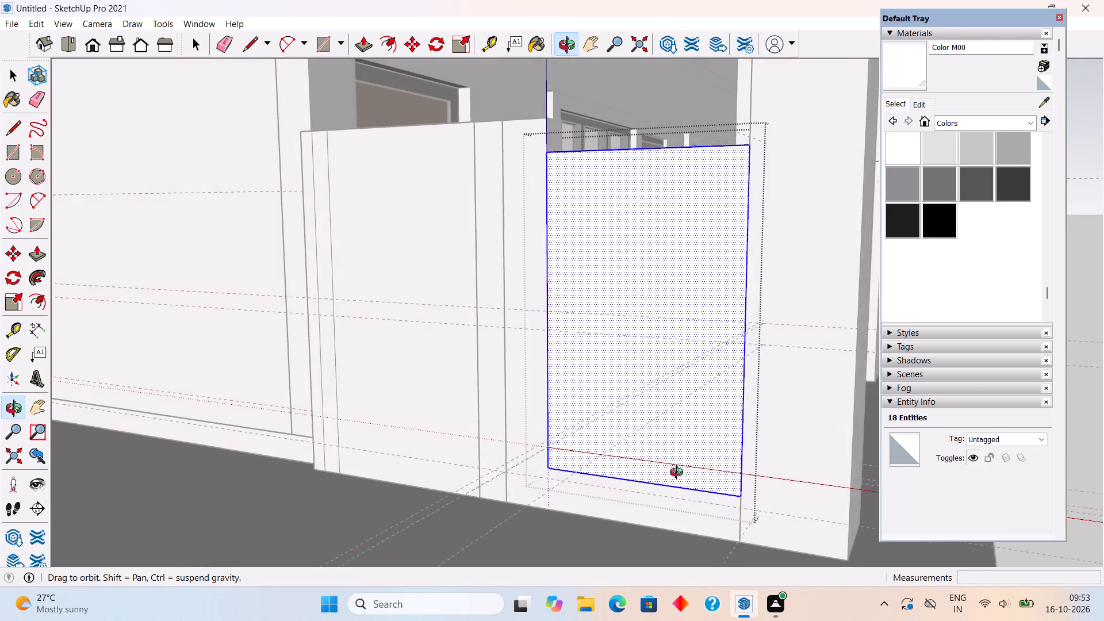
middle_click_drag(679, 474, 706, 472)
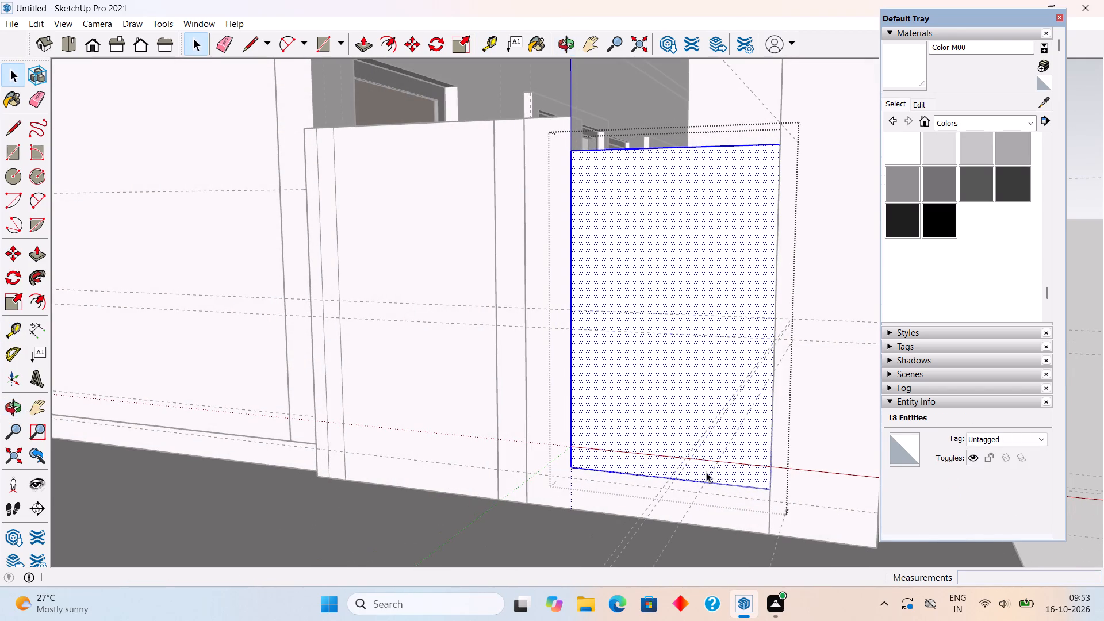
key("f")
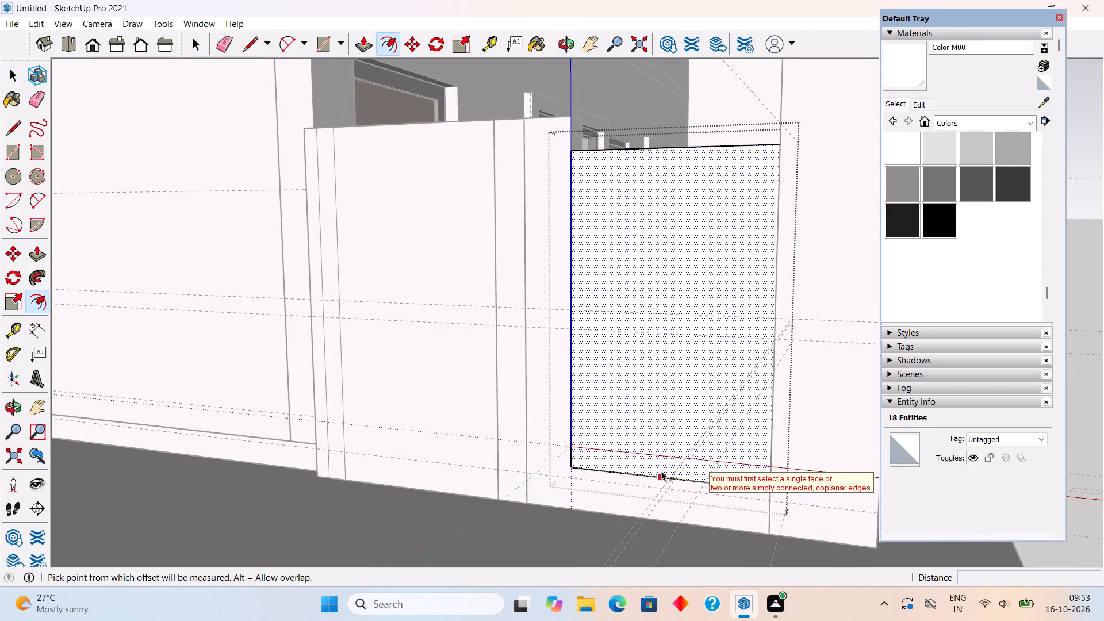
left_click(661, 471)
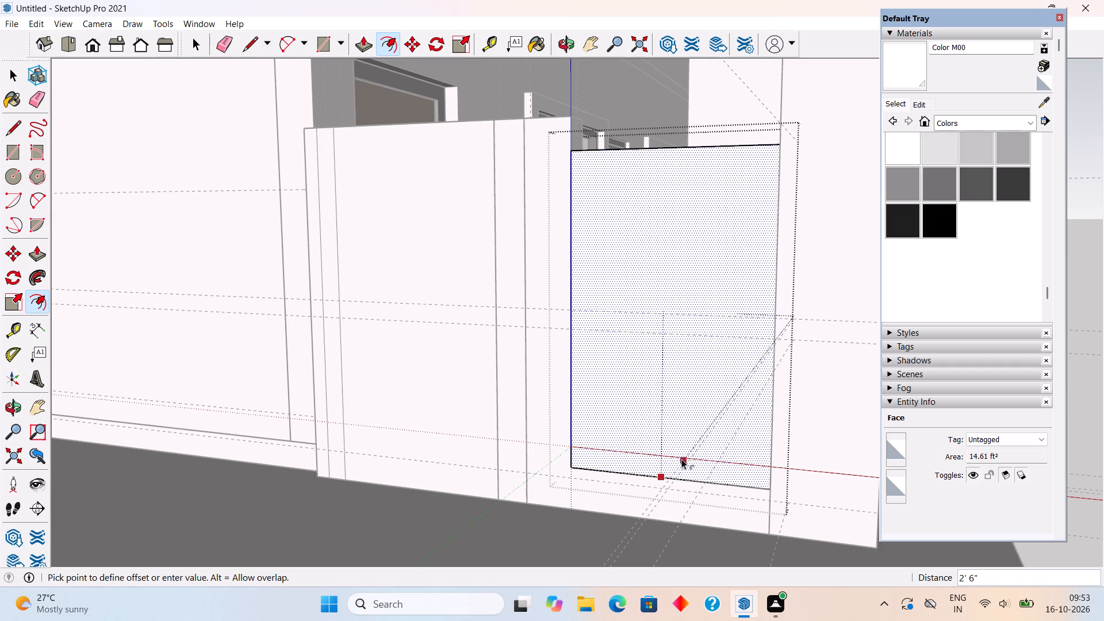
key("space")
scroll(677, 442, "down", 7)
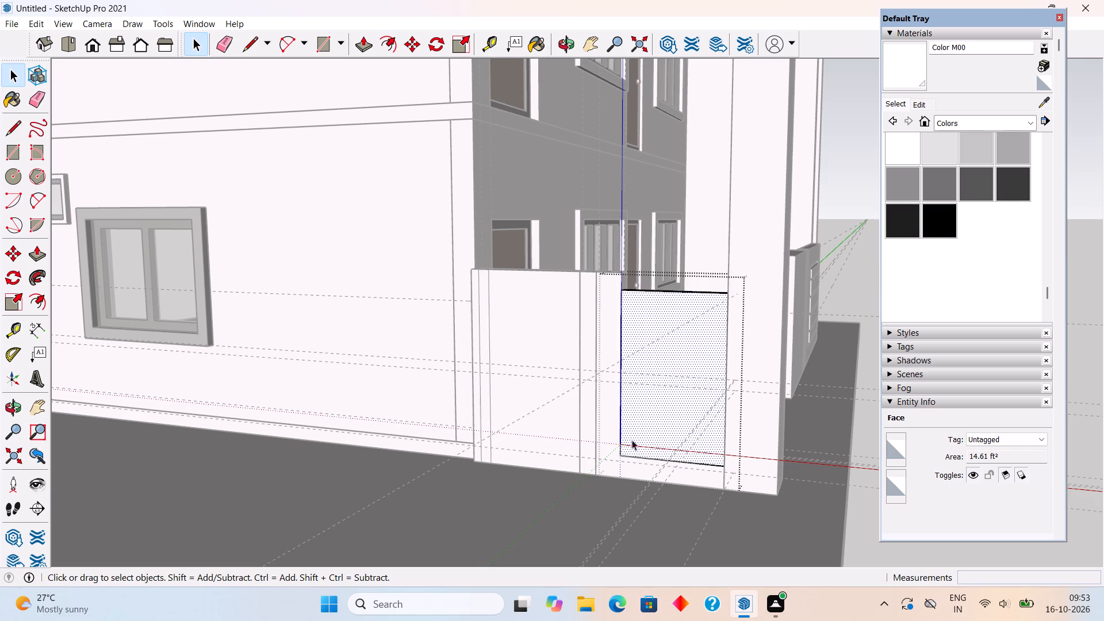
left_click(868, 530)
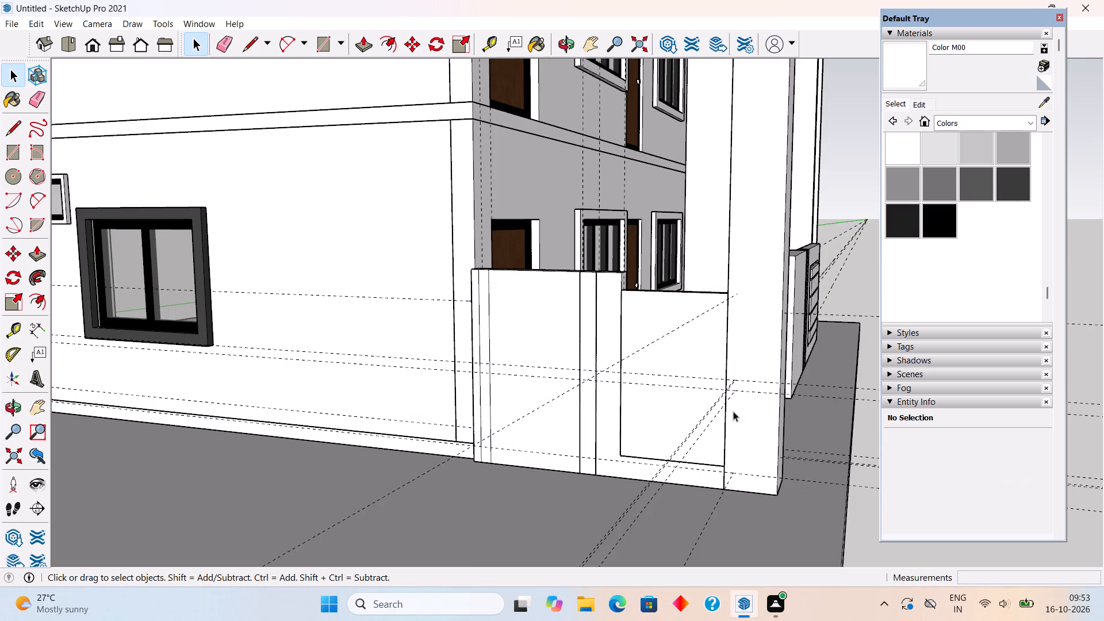
Hide the side infill panel to expose the wall opening's sill.
middle_click_drag(684, 392, 732, 427)
scroll(753, 359, "up", 1)
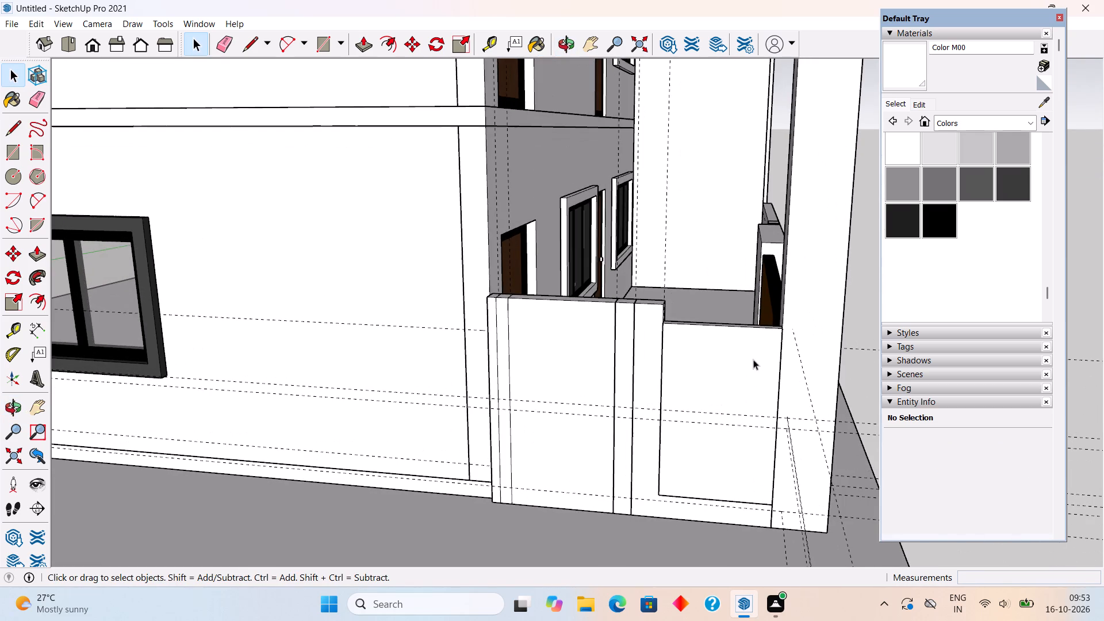
scroll(758, 478, "up", 8)
middle_click_drag(761, 523, 753, 510)
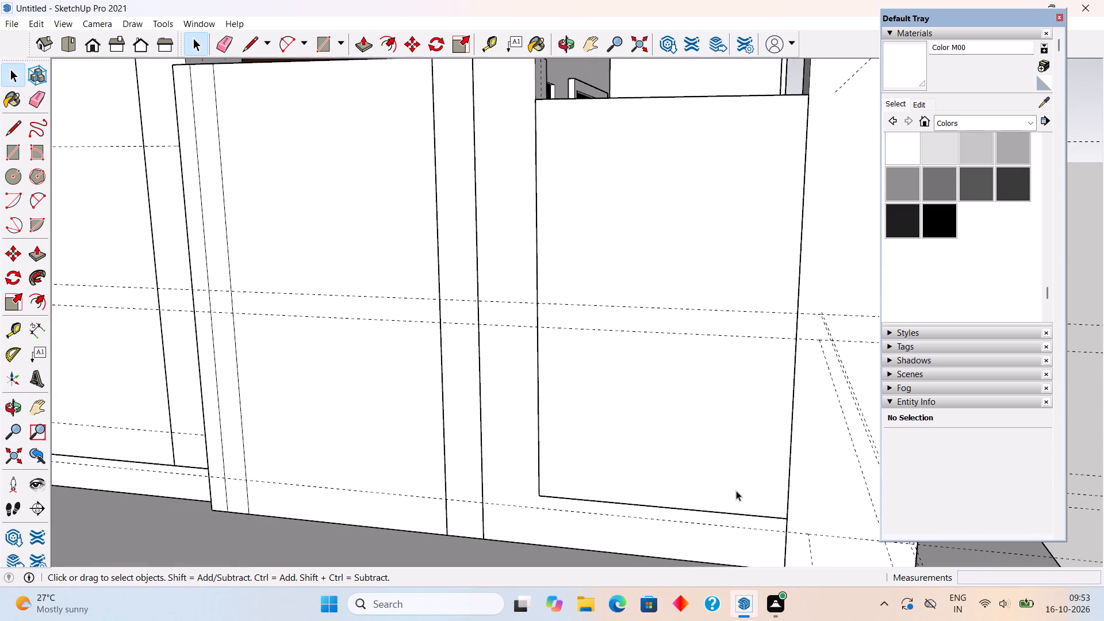
left_click(736, 490)
right_click(736, 490)
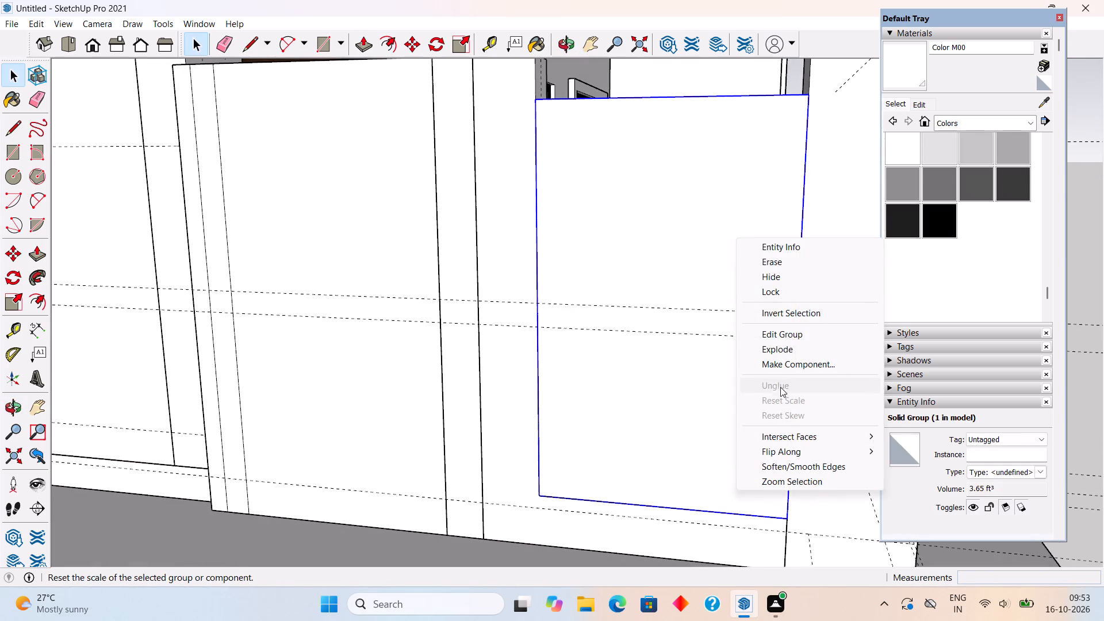
left_click(783, 279)
Push the side wall opening's sill down 2" to the horizontal guide.
middle_click_drag(765, 405, 763, 416)
scroll(756, 527, "up", 2)
scroll(756, 511, "down", 5)
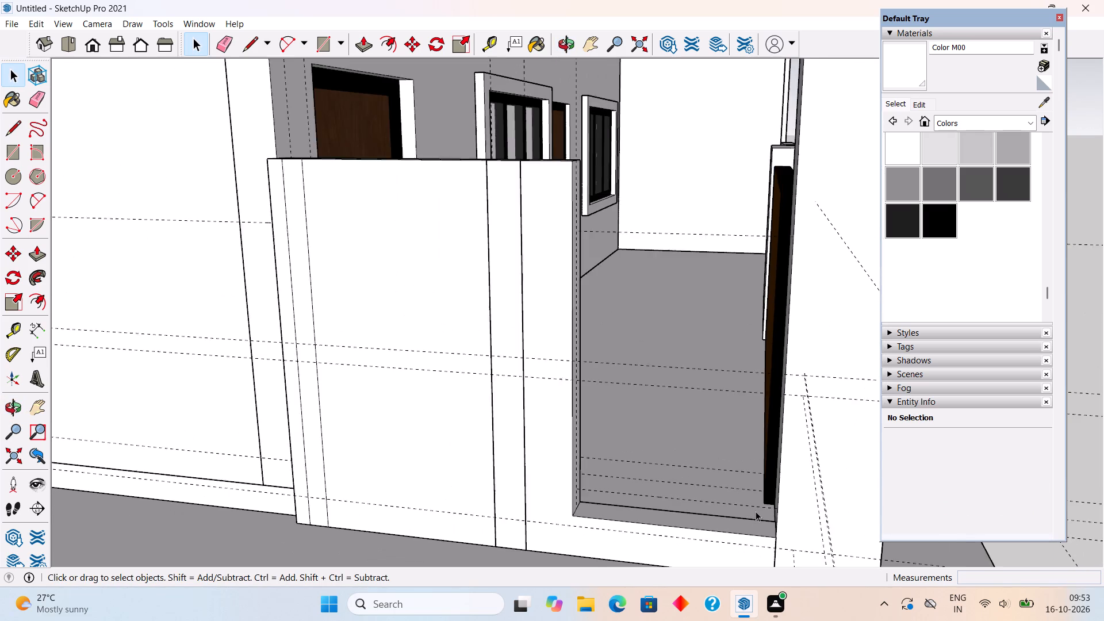
key("p")
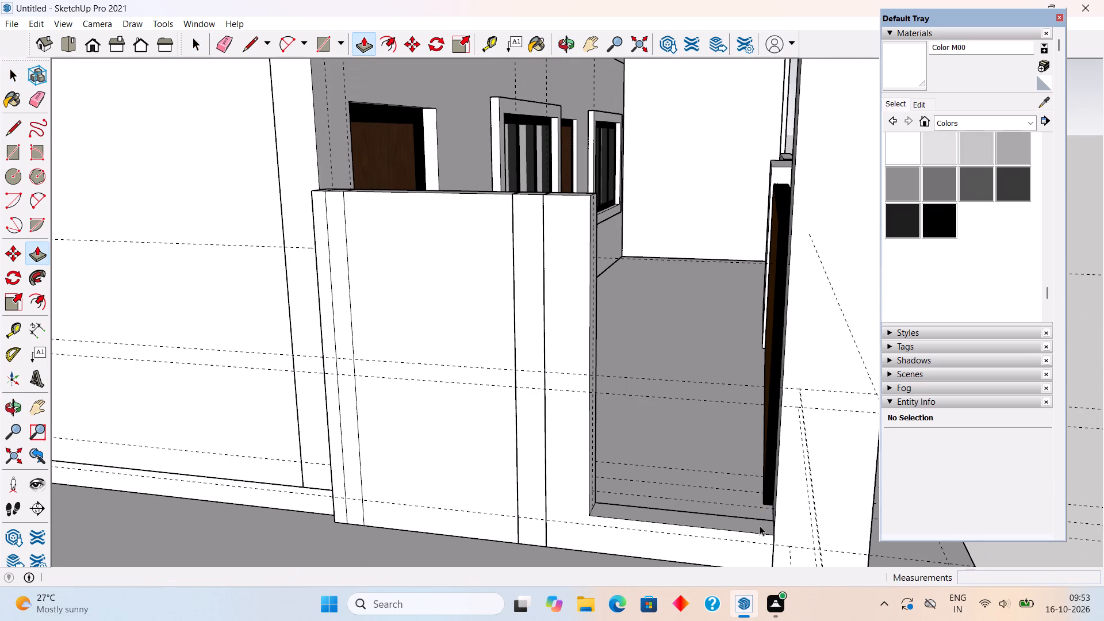
key("space")
triple_click(759, 525)
key("p")
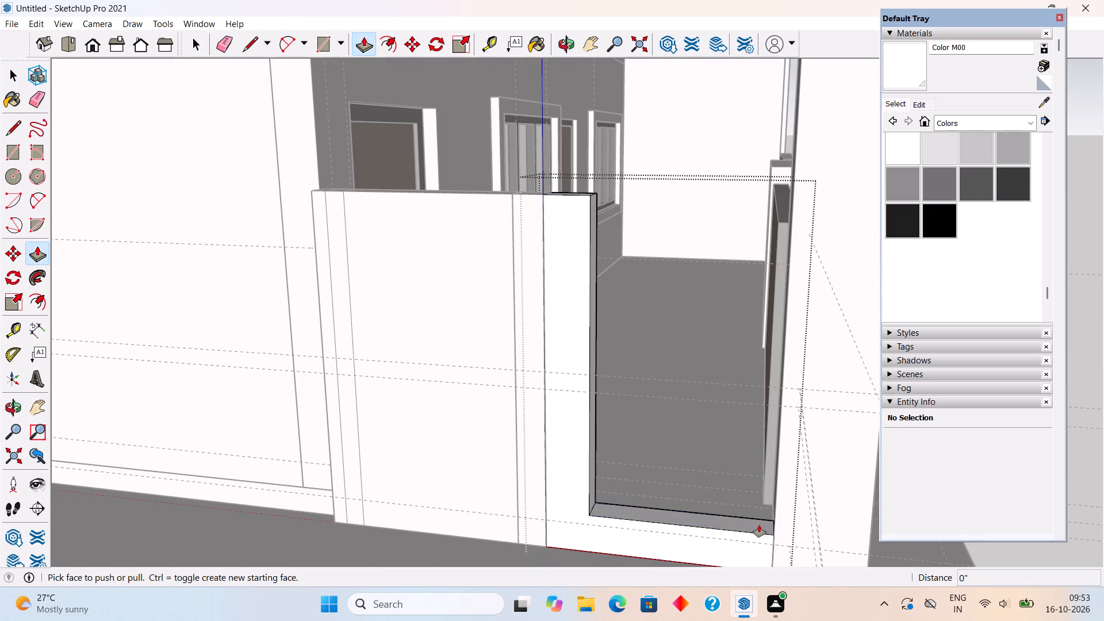
left_click(761, 527)
left_click(767, 542)
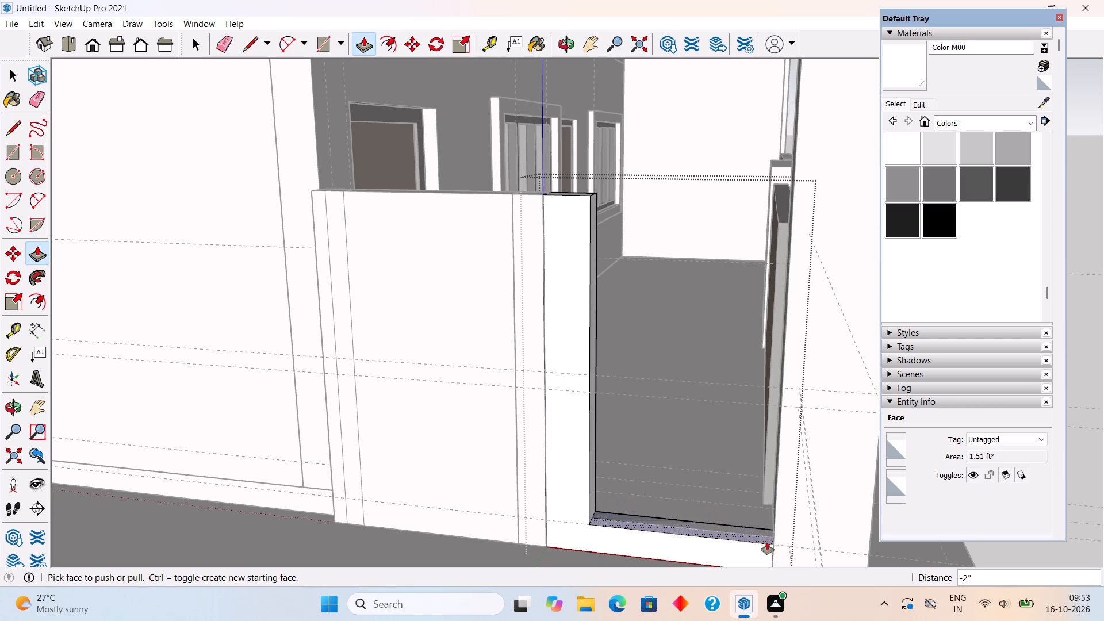
key("space")
scroll(614, 510, "down", 6)
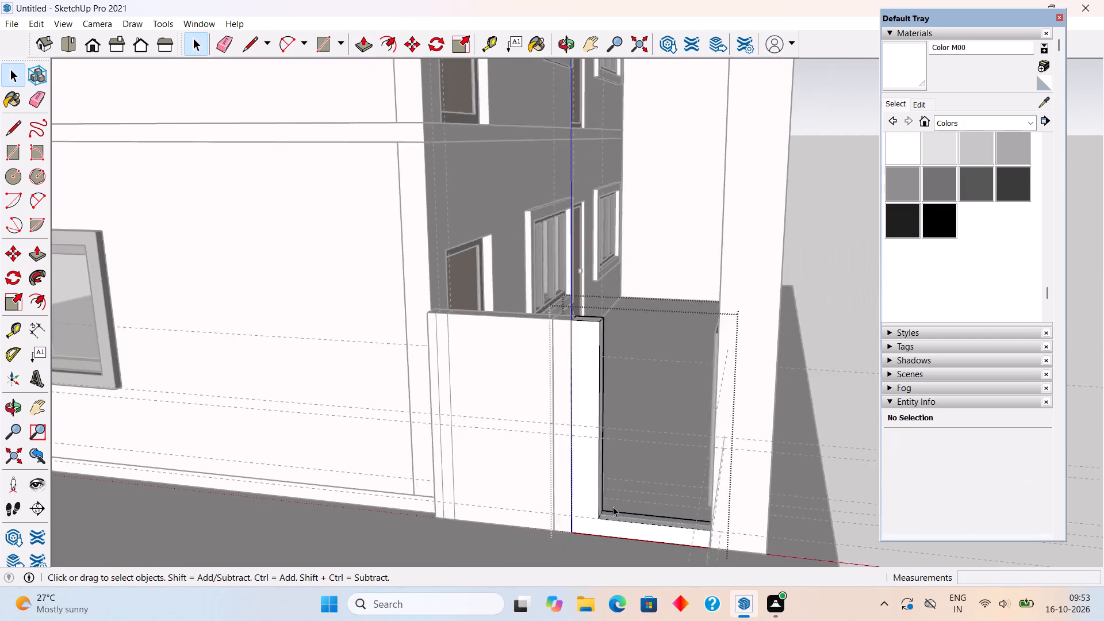
scroll(613, 507, "down", 1)
left_click(835, 351)
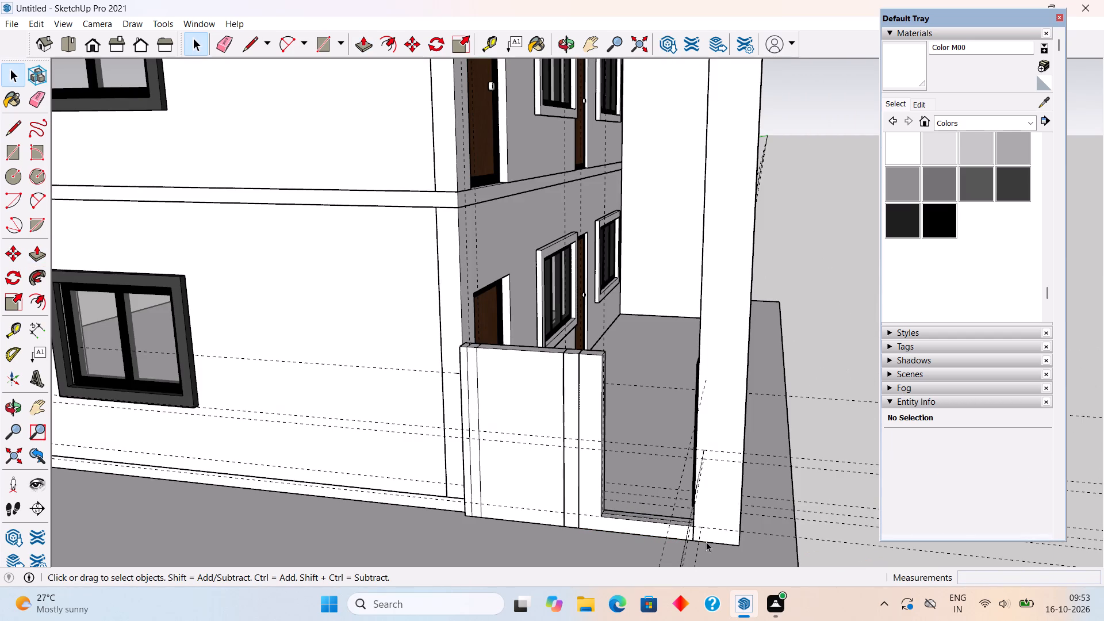
Unhide the last hidden object, the side infill panel.
left_click(28, 23)
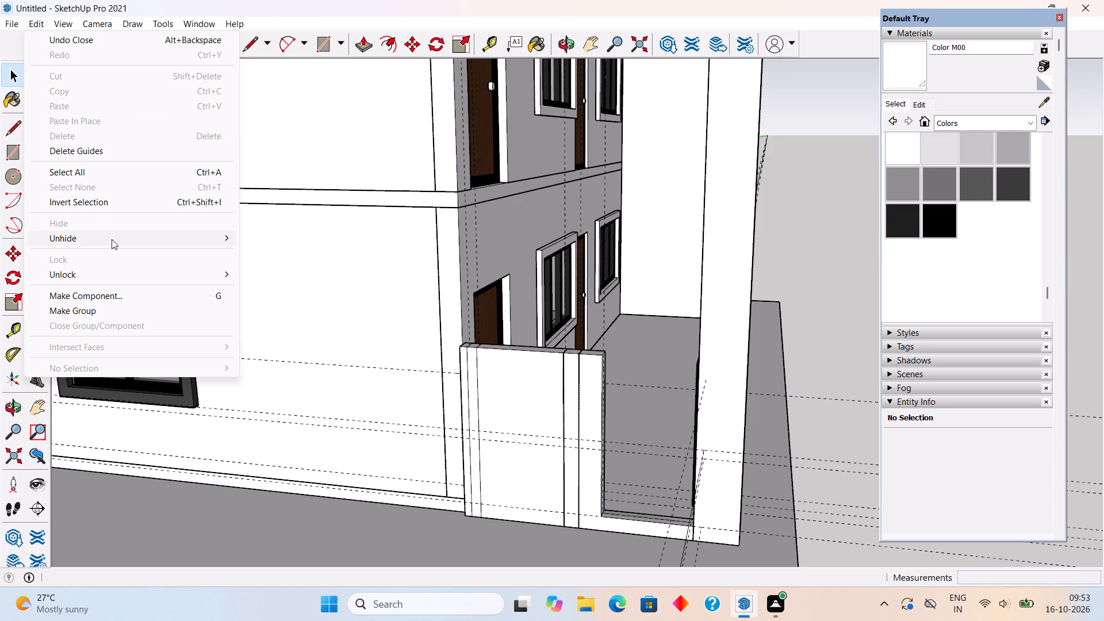
left_click(112, 239)
left_click(278, 251)
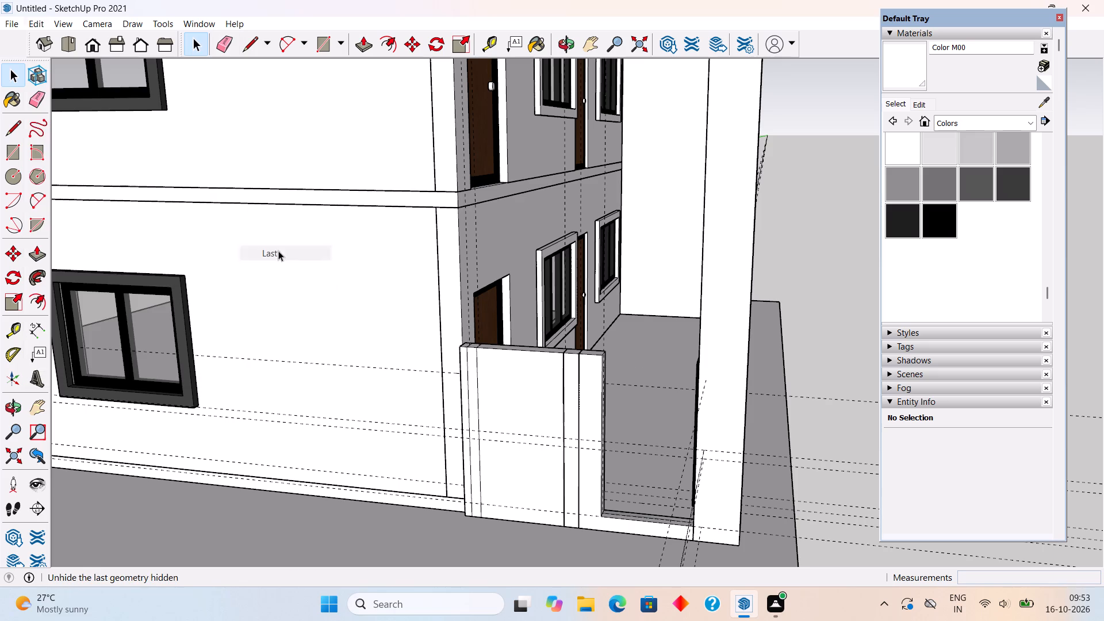
Move the side infill panel down so its bottom corner meets the corner of the lowered sill.
middle_click_drag(630, 442, 642, 369)
scroll(649, 424, "up", 5)
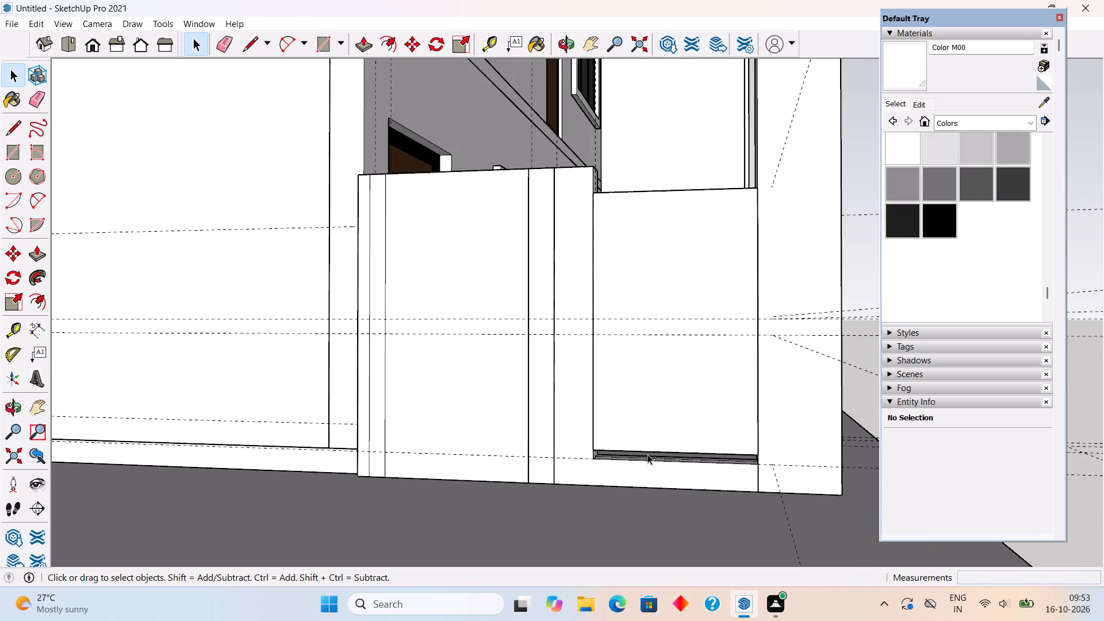
scroll(647, 454, "up", 8)
left_click(581, 346)
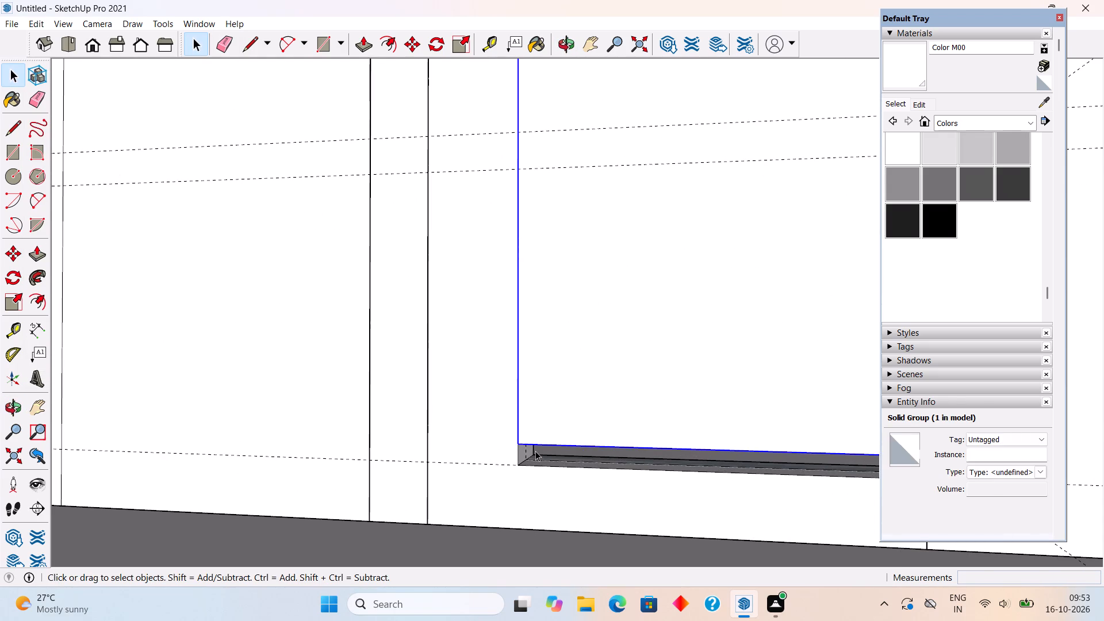
key("m")
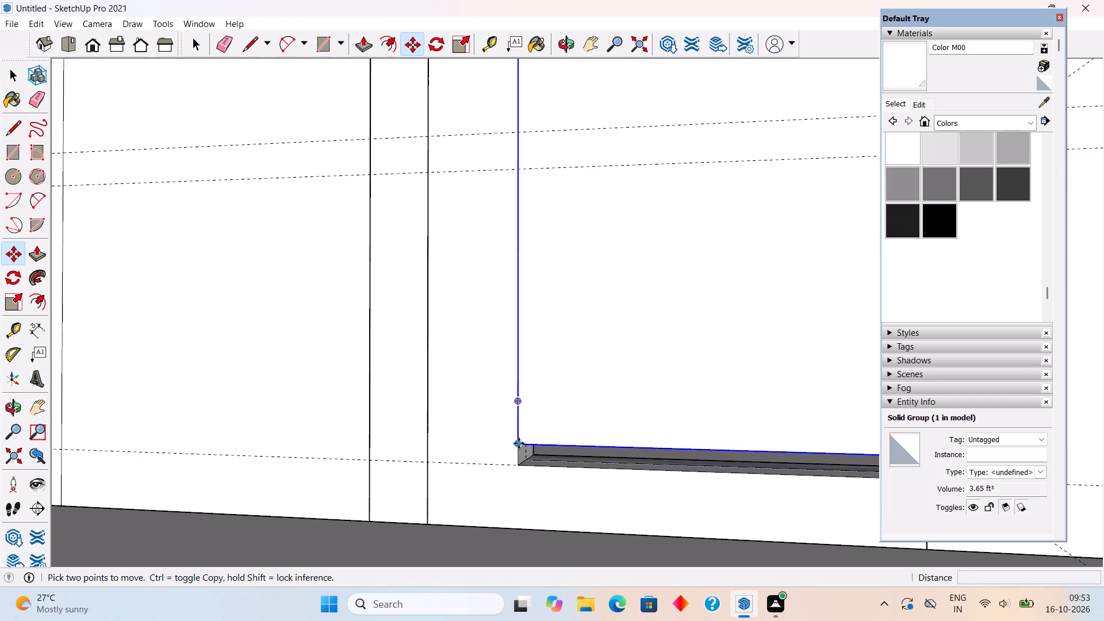
left_click(519, 443)
left_click(522, 465)
key("space")
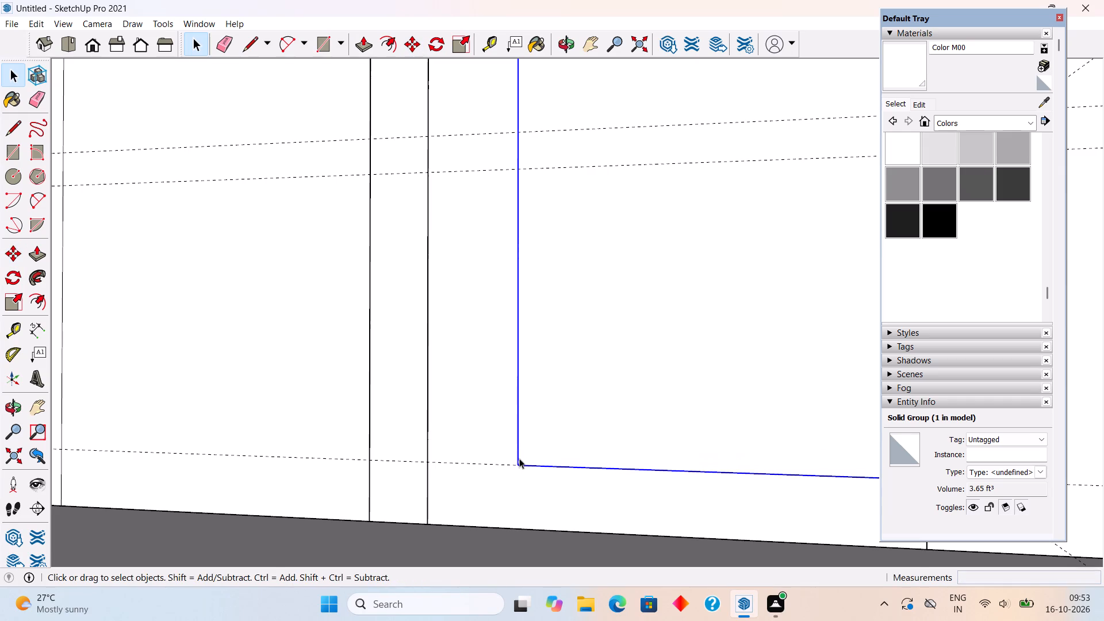
Extend the side infill panel's top face up to the top level of the front gate.
scroll(519, 458, "down", 13)
middle_click_drag(570, 323, 577, 397)
scroll(584, 367, "up", 4)
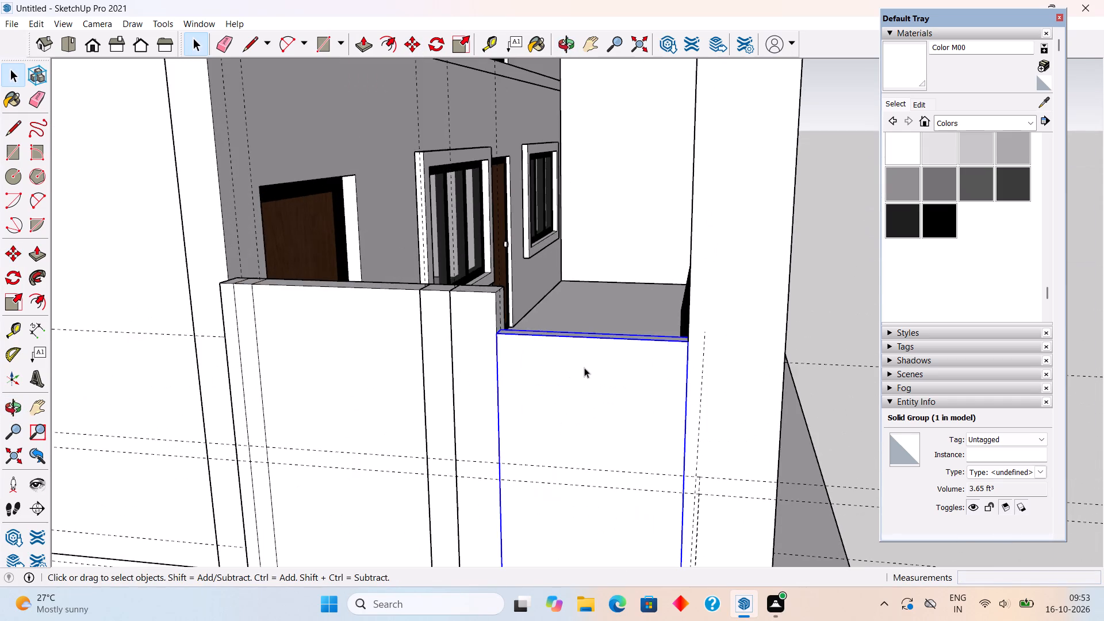
middle_click_drag(579, 310, 565, 365)
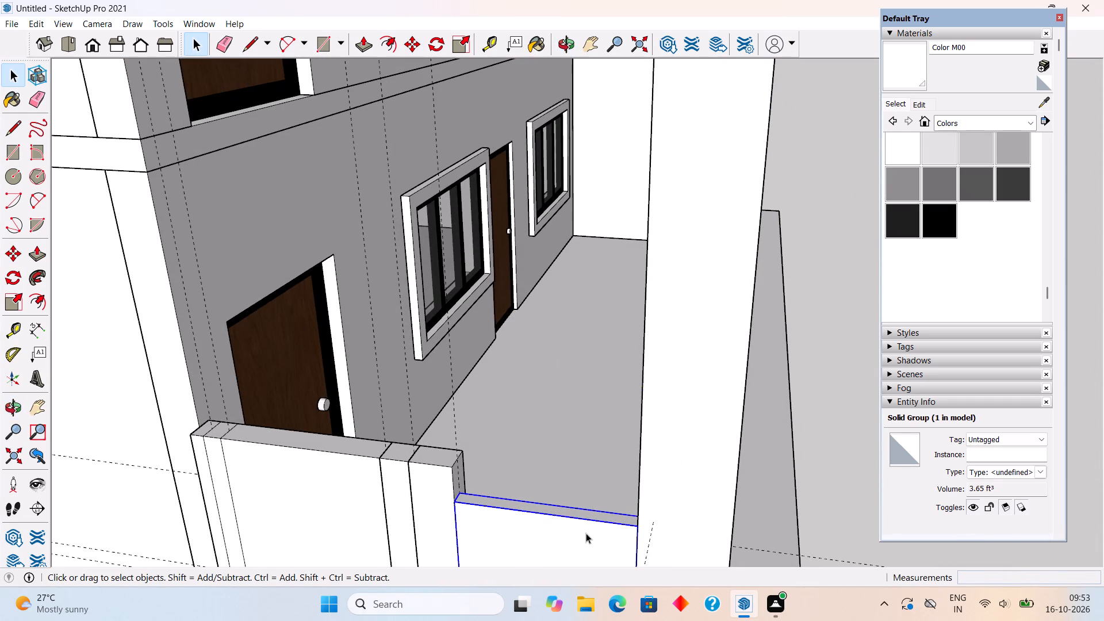
double_click(586, 533)
key("p")
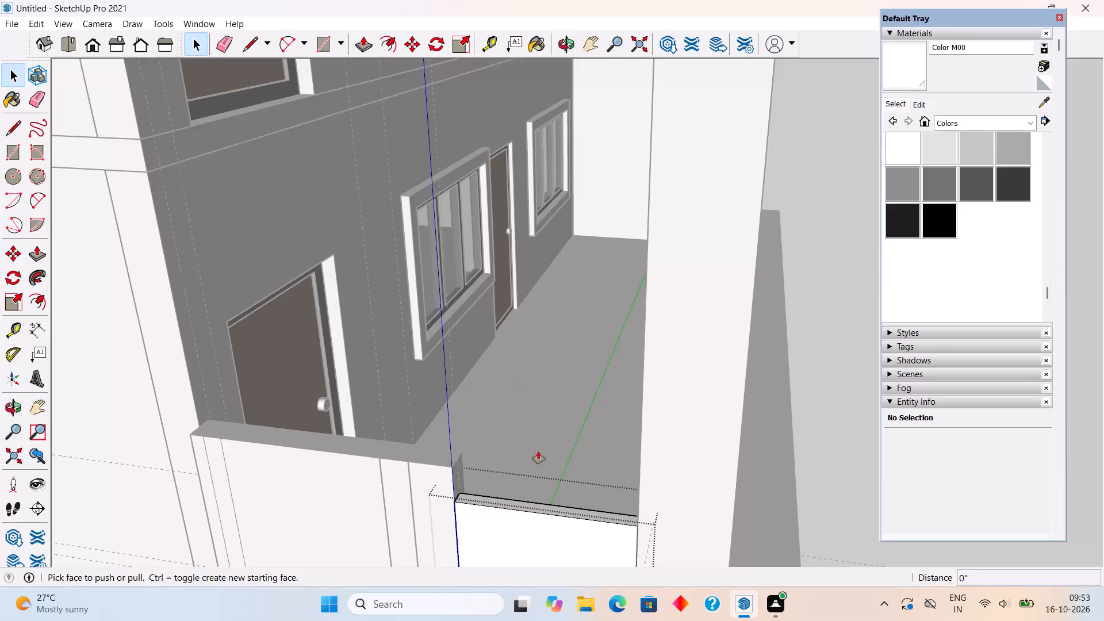
left_click(550, 507)
scroll(647, 453, "down", 4)
middle_click_drag(657, 448, 448, 393)
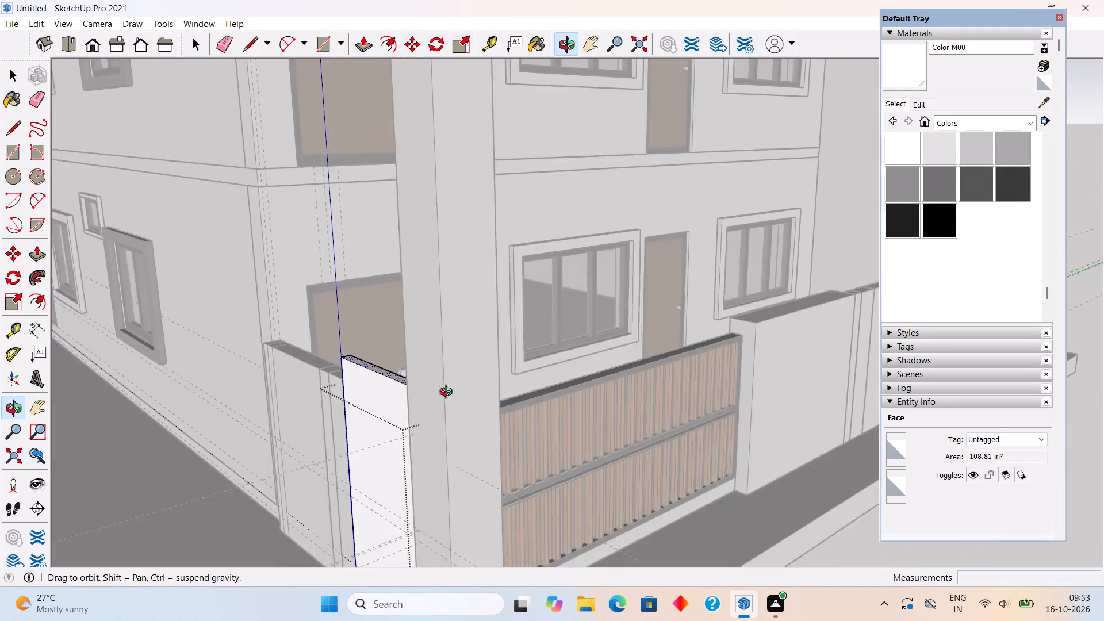
middle_click_drag(448, 393, 442, 391)
left_click(489, 396)
key("space")
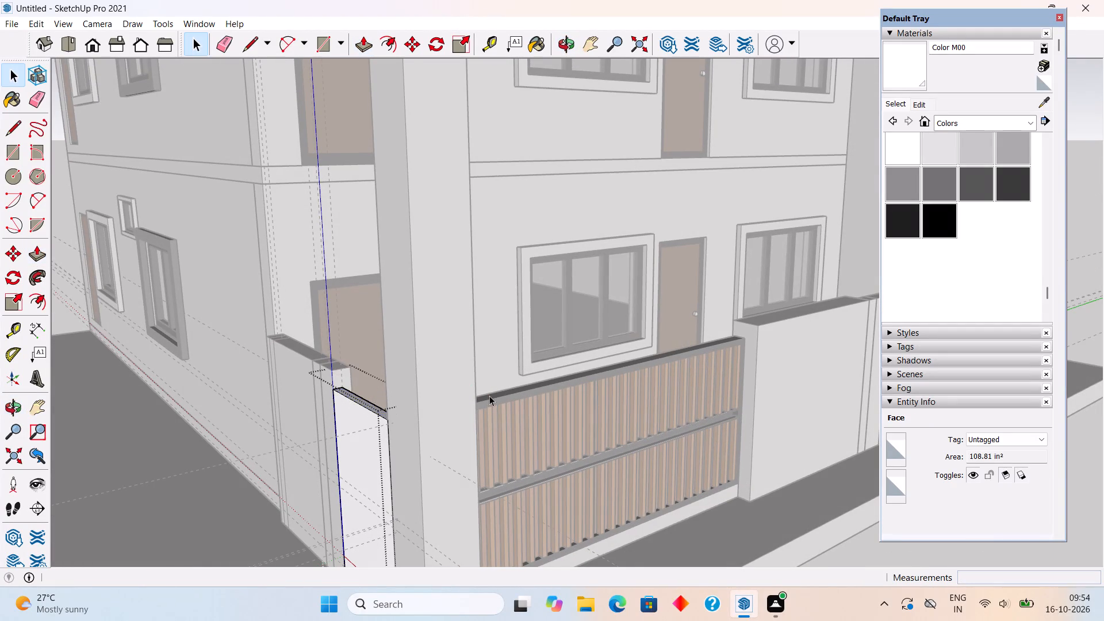
scroll(485, 382, "down", 11)
left_click(630, 460)
middle_click_drag(238, 468, 469, 420)
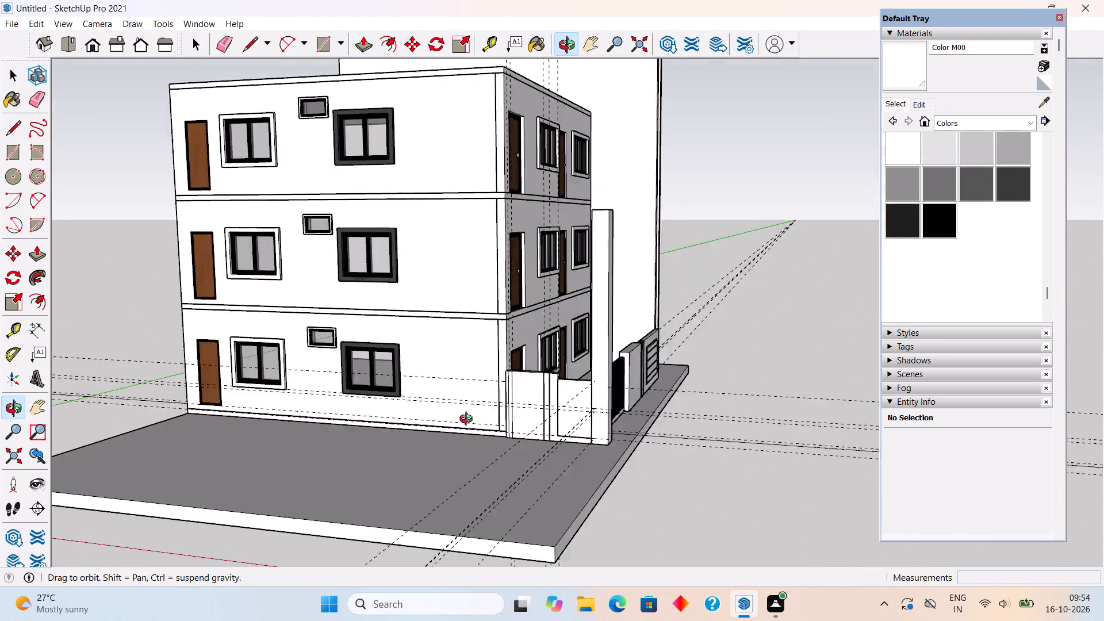
Open the side infill panel group and offset its outer face's outline inward by 3".
middle_click_drag(469, 420, 496, 409)
scroll(584, 413, "up", 9)
left_click(676, 411)
scroll(664, 421, "up", 7)
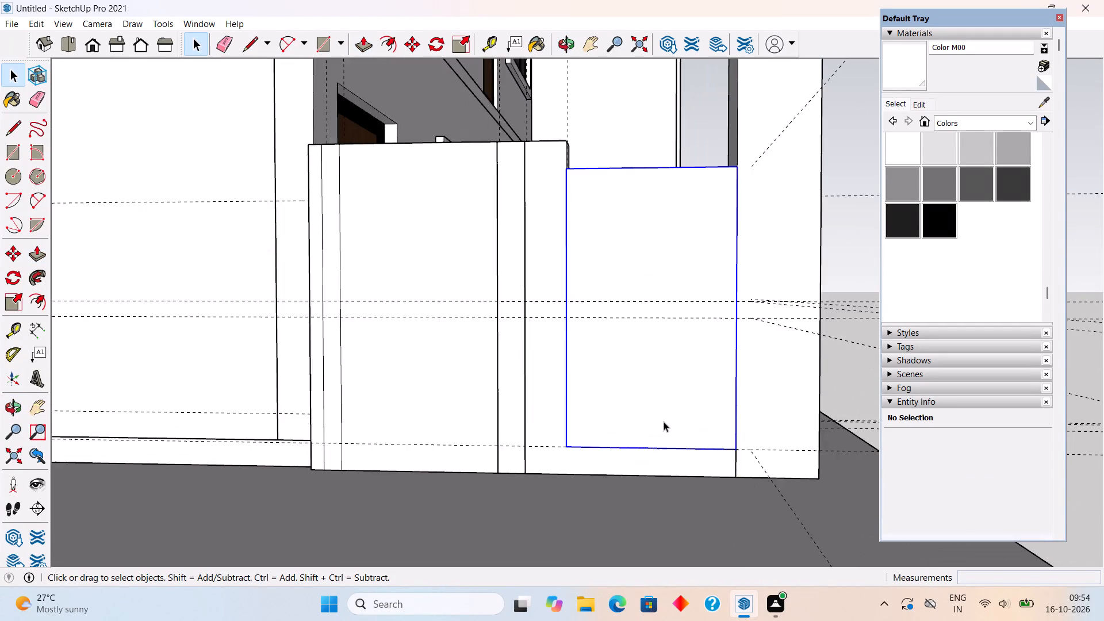
key("t")
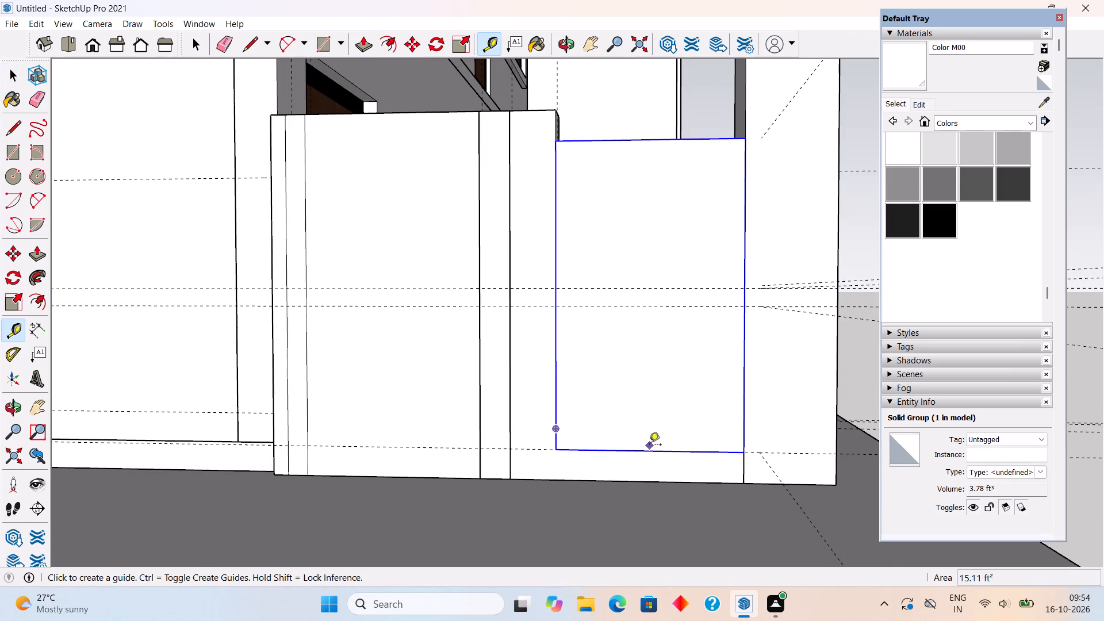
type("r")
key("space")
double_click(649, 431)
left_click(649, 431)
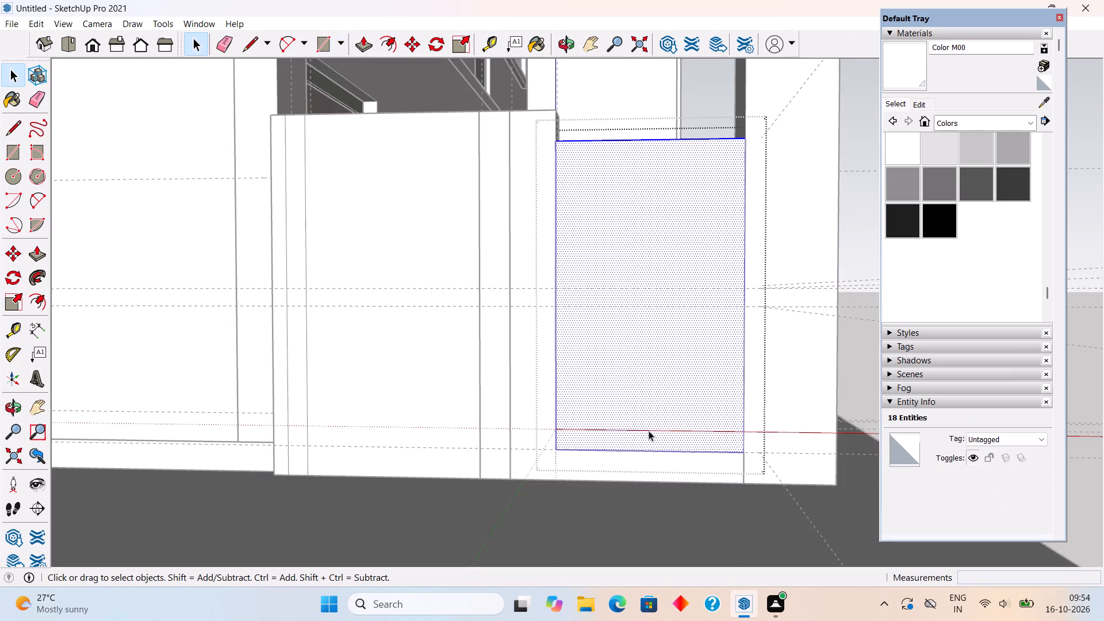
key("f")
left_click(648, 443)
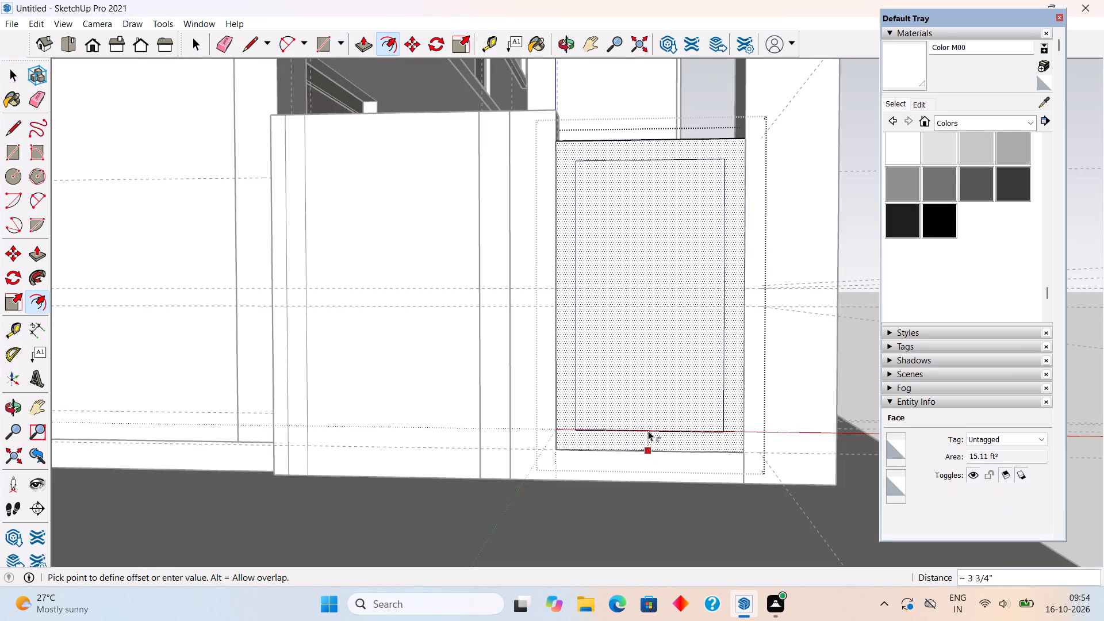
type("3\"")
key("Return")
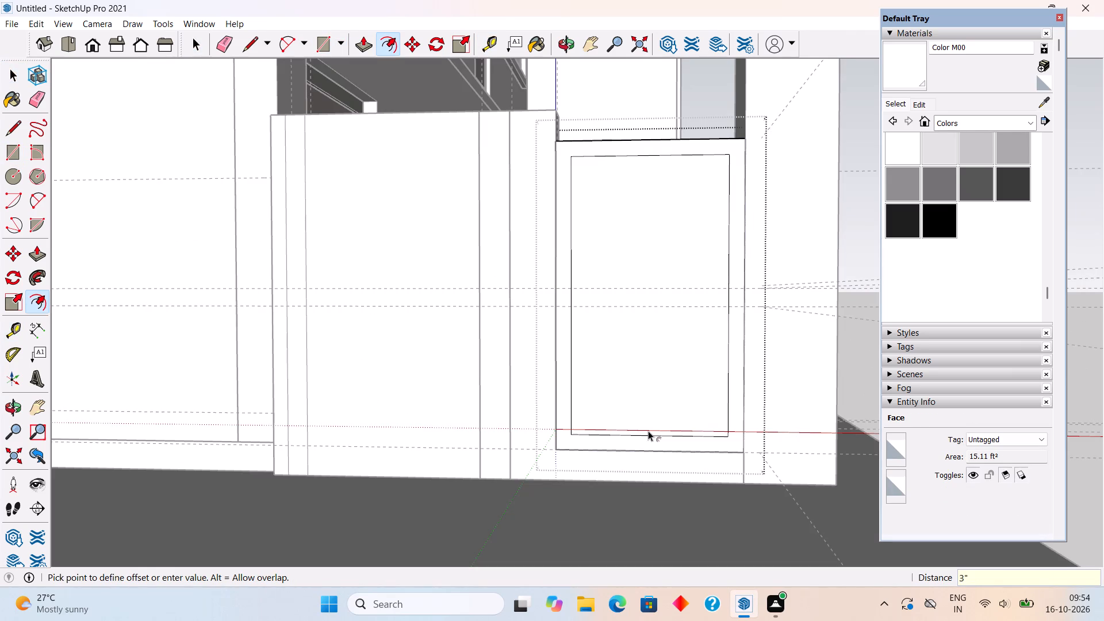
key("space")
Pull the border frame around the side infill panel outward by 2".
scroll(731, 277, "up", 3)
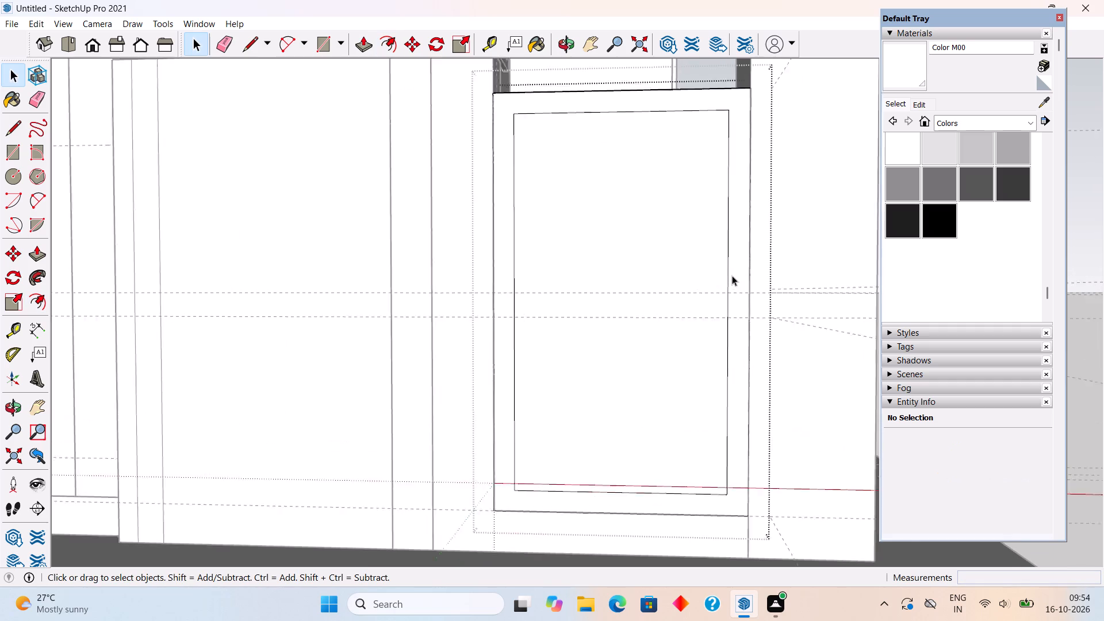
scroll(732, 275, "up", 2)
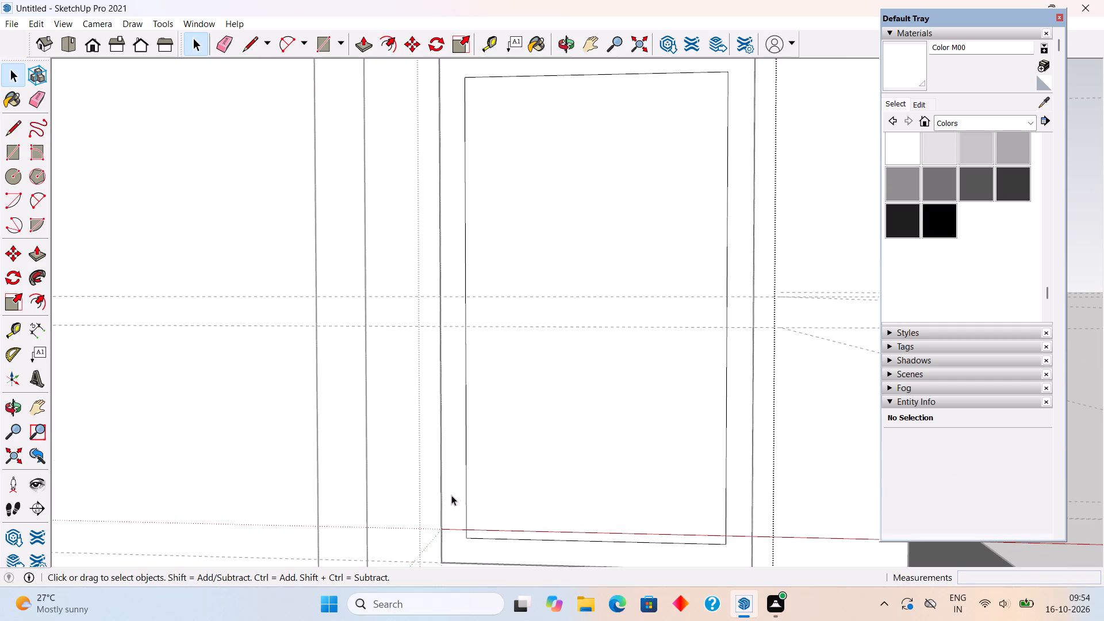
left_click(455, 494)
key("p")
left_click(455, 494)
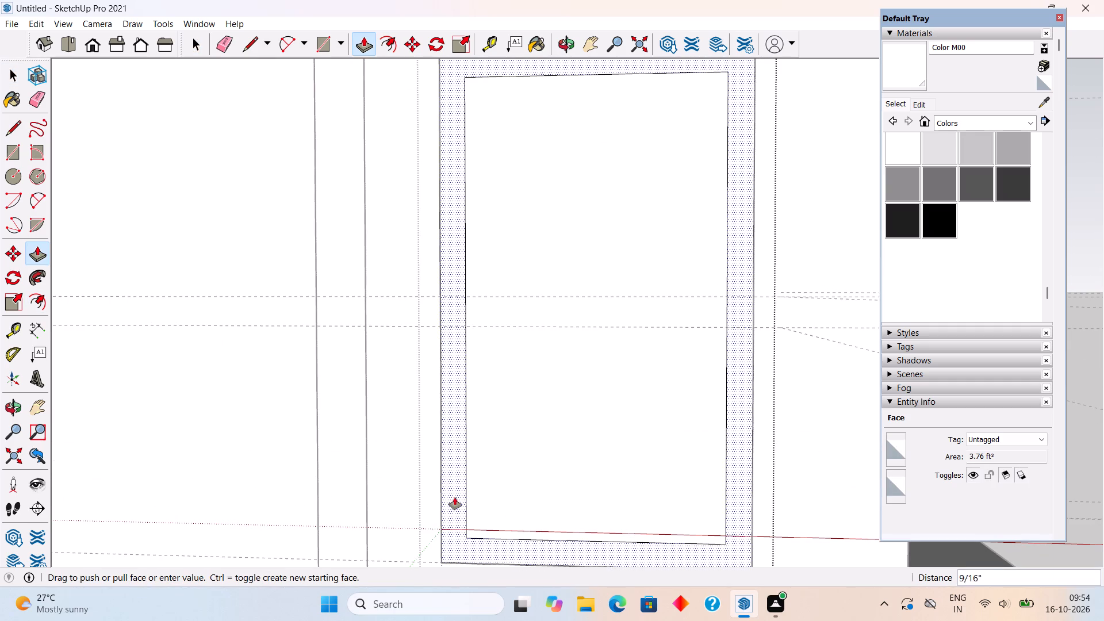
type("2\"")
key("Return")
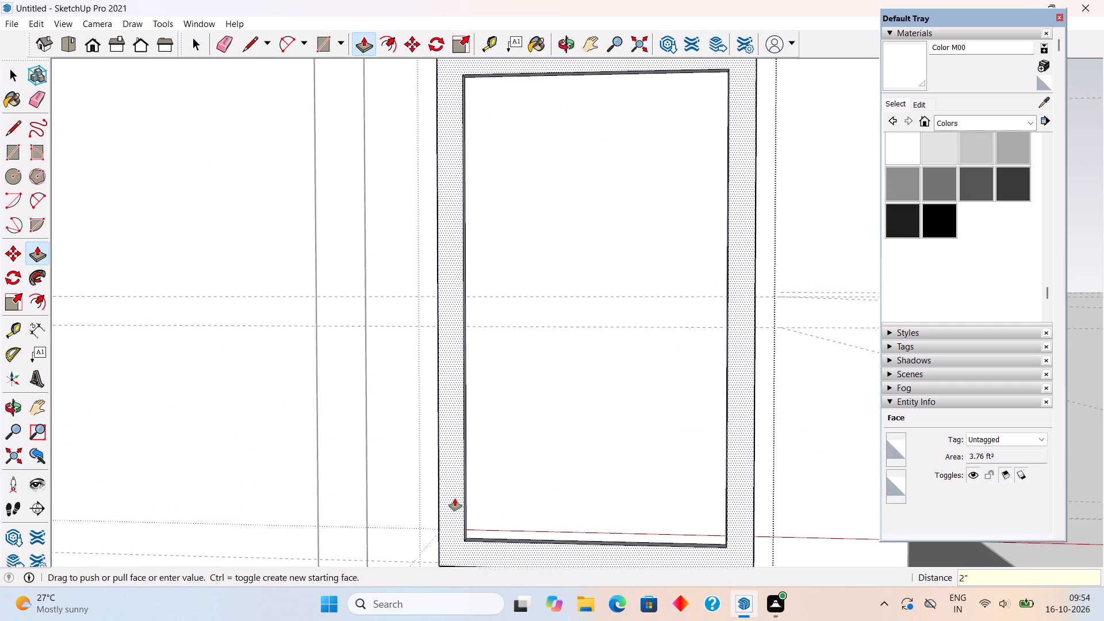
key("space")
Draw two lines across the panel's recessed face along the two horizontal guides, spanning the inner frame edges.
middle_click_drag(564, 380, 539, 418)
scroll(608, 391, "up", 4)
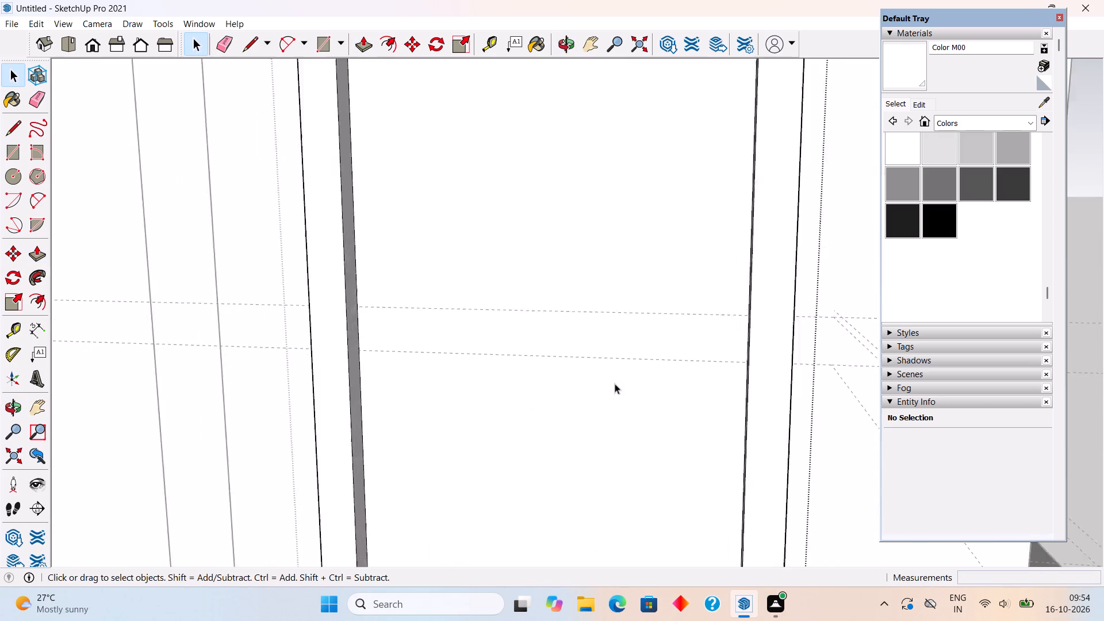
scroll(615, 384, "up", 1)
key("t")
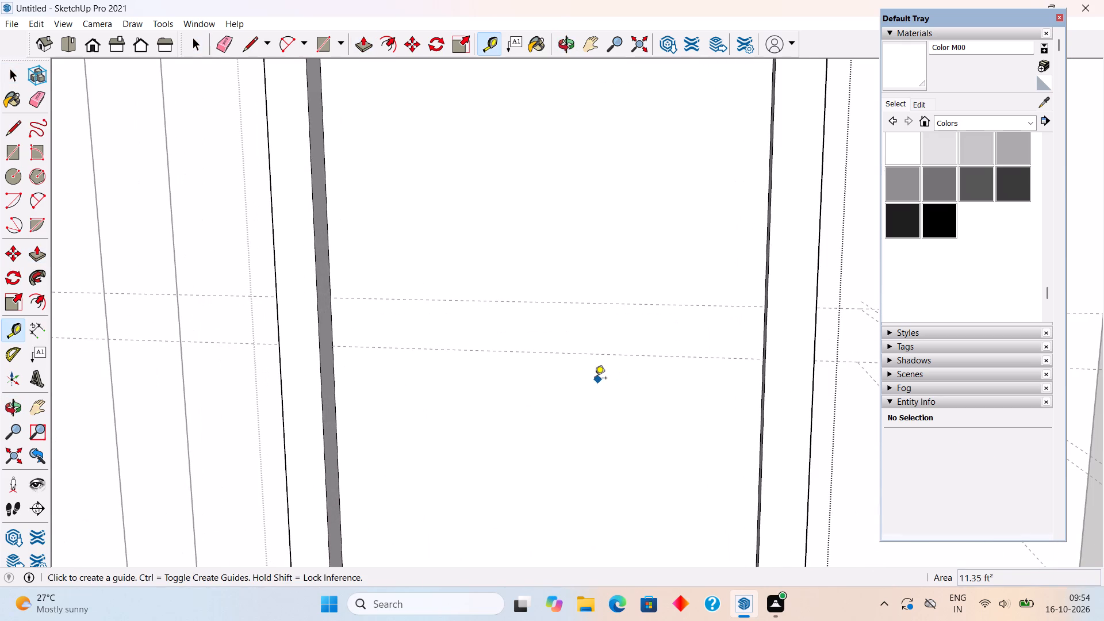
key("l")
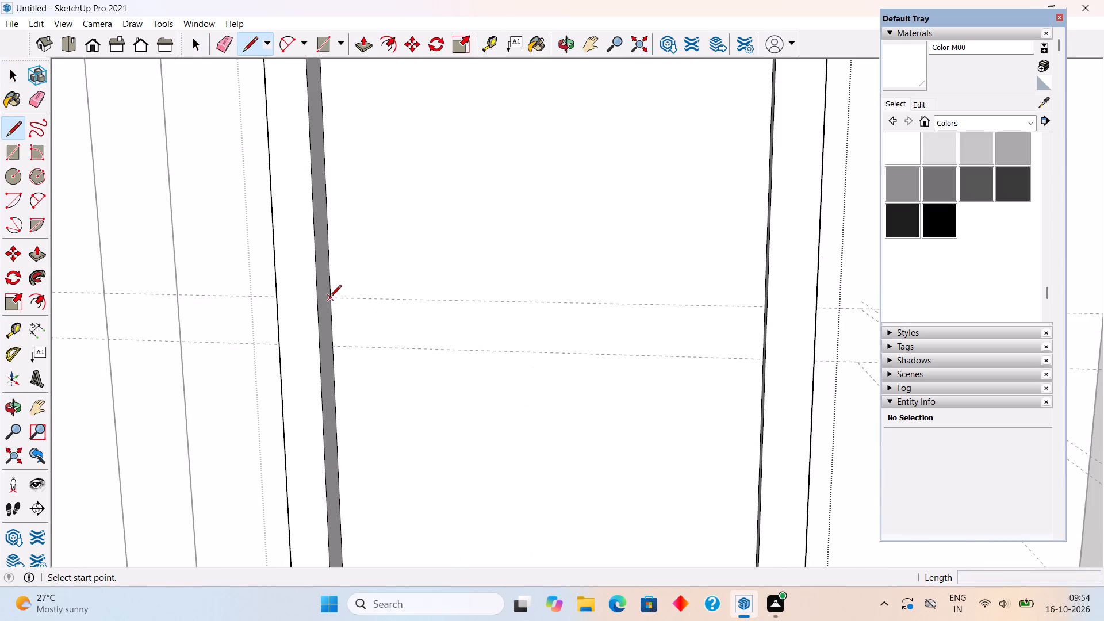
left_click(329, 298)
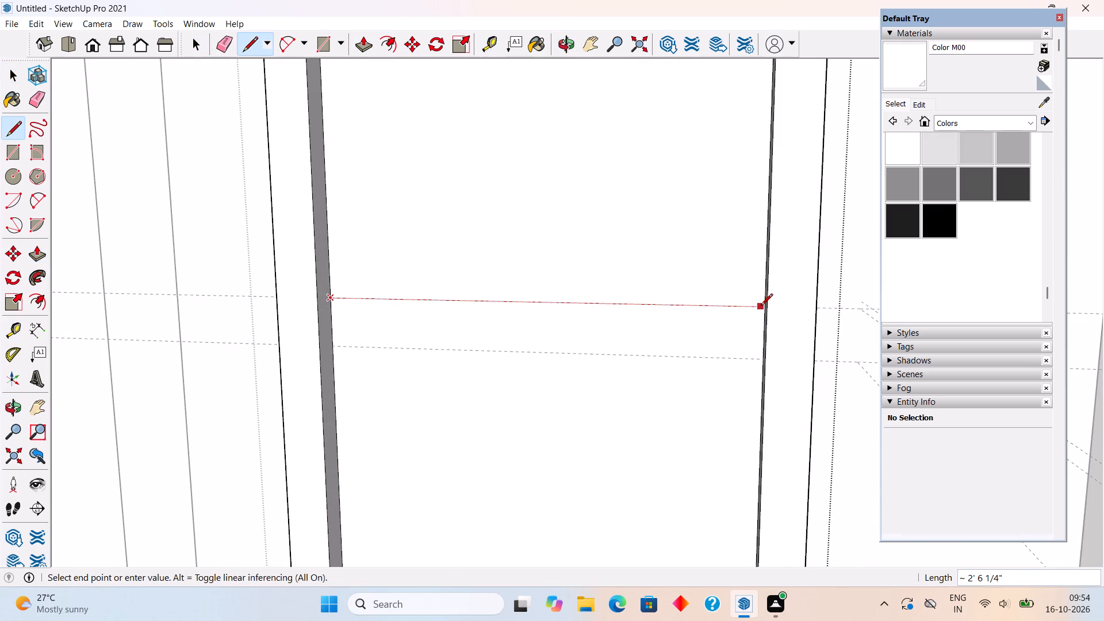
scroll(767, 308, "up", 9)
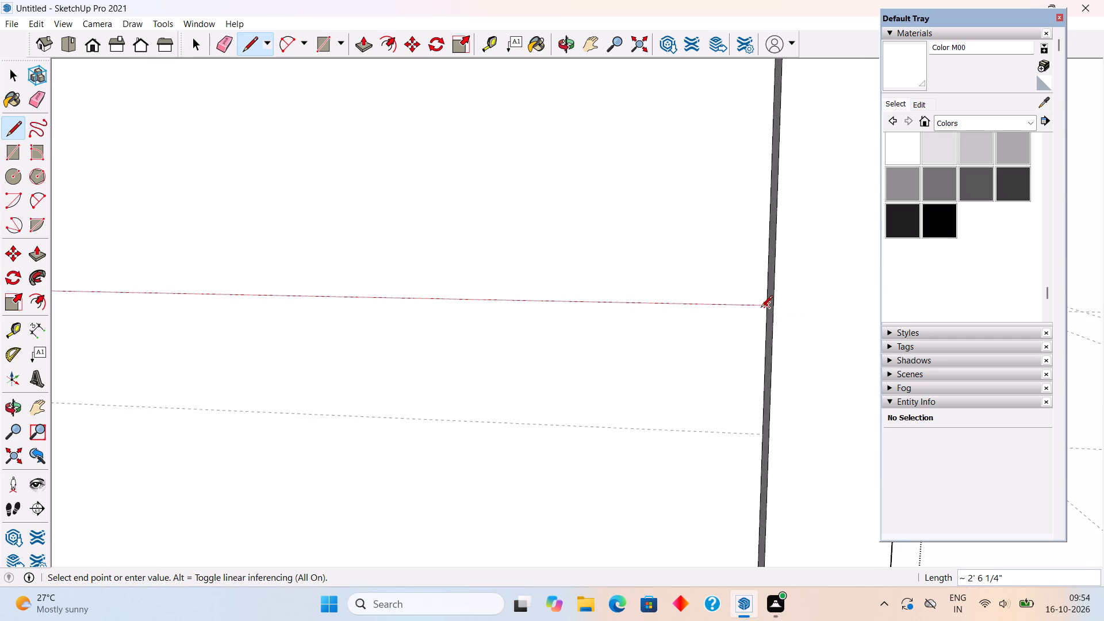
left_click(761, 308)
scroll(754, 330, "down", 4)
scroll(691, 402, "down", 4)
scroll(646, 418, "down", 2)
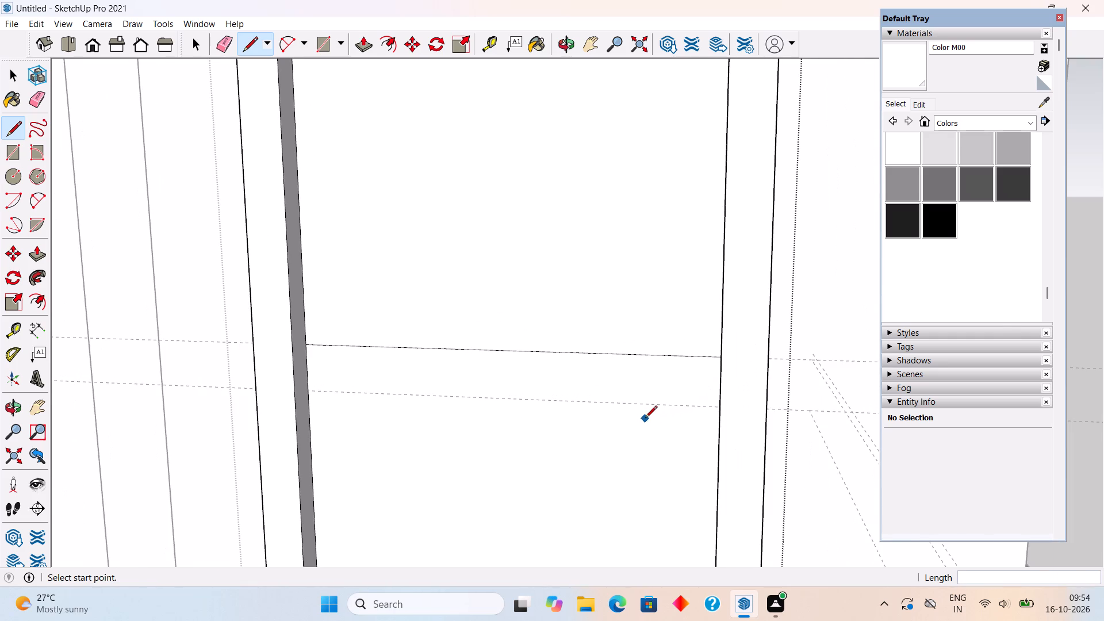
left_click(310, 392)
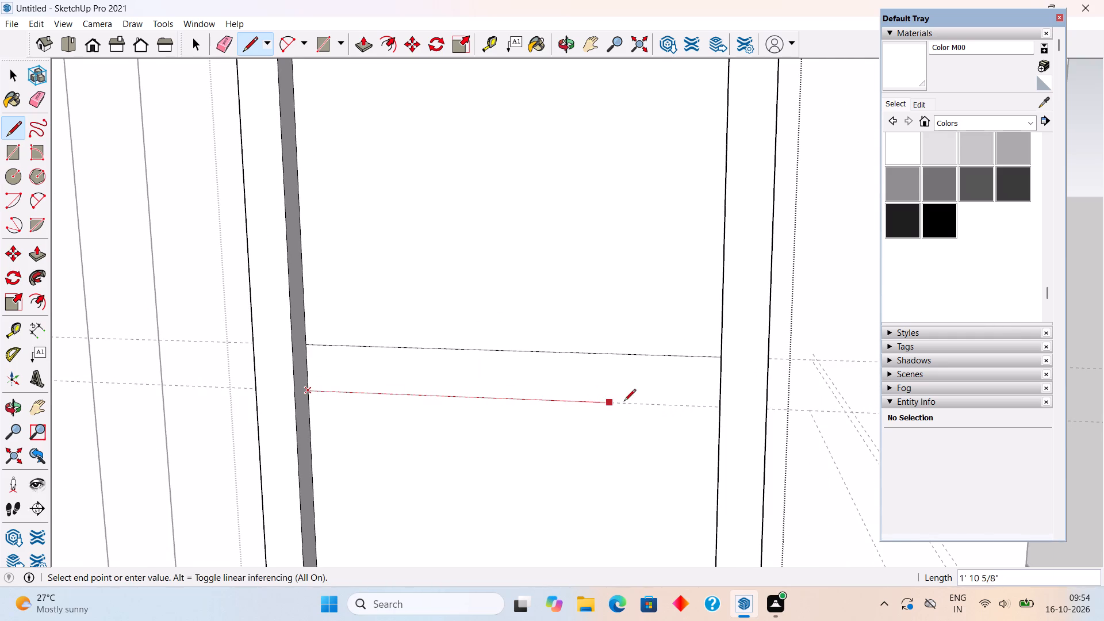
left_click(715, 409)
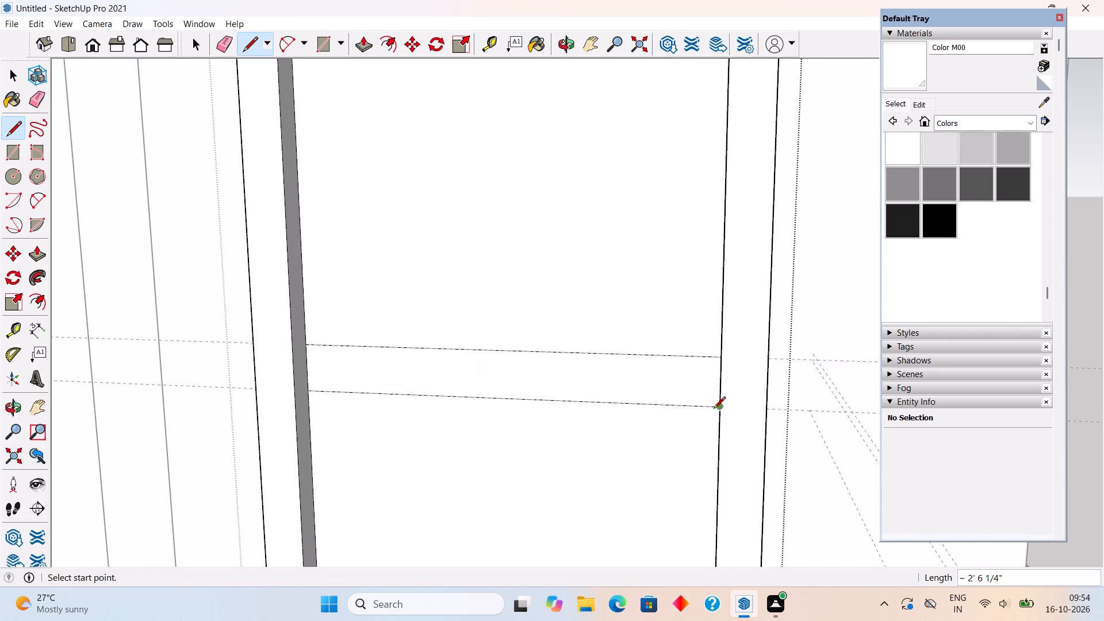
key("space")
Push/Pull the narrow horizontal band between the two lines by 0.3".
scroll(651, 419, "down", 3)
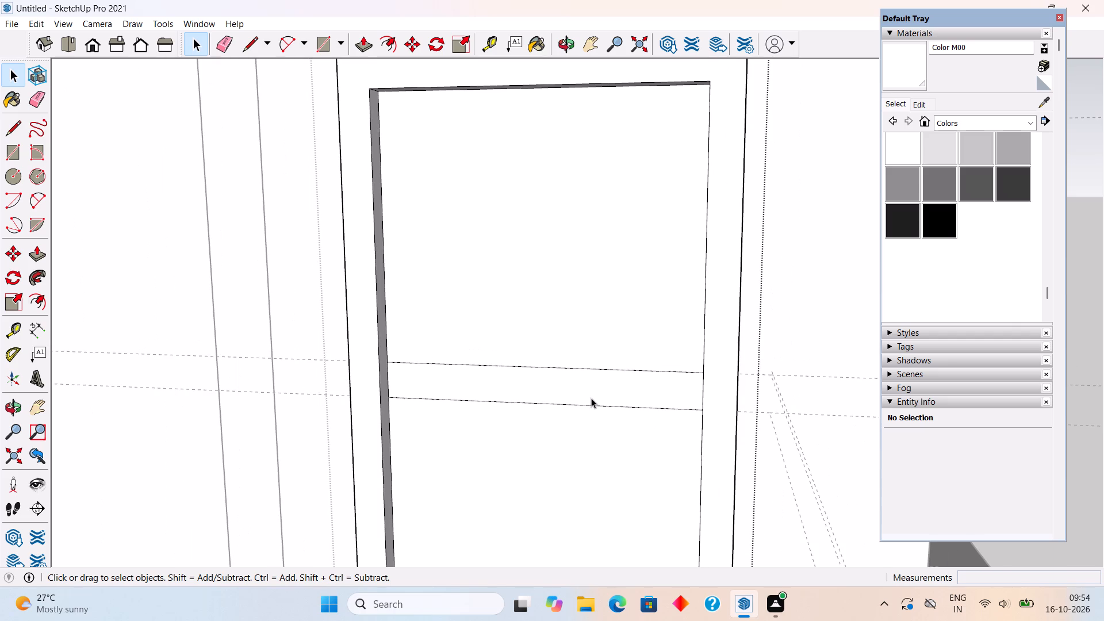
left_click(591, 398)
key("p")
left_click(591, 398)
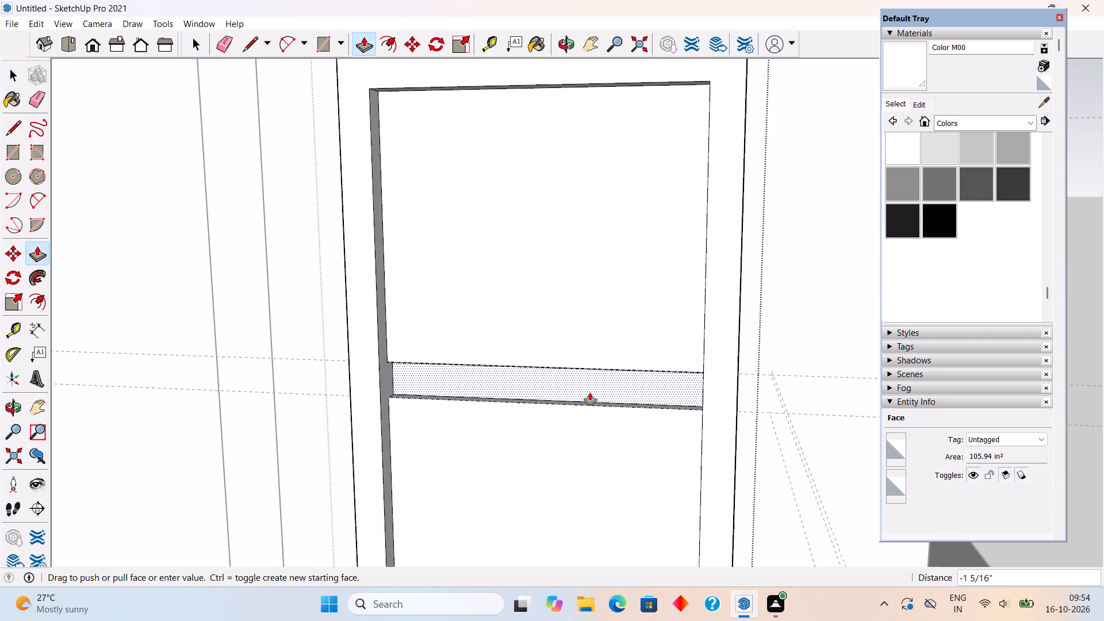
type(".3\"")
key("Return")
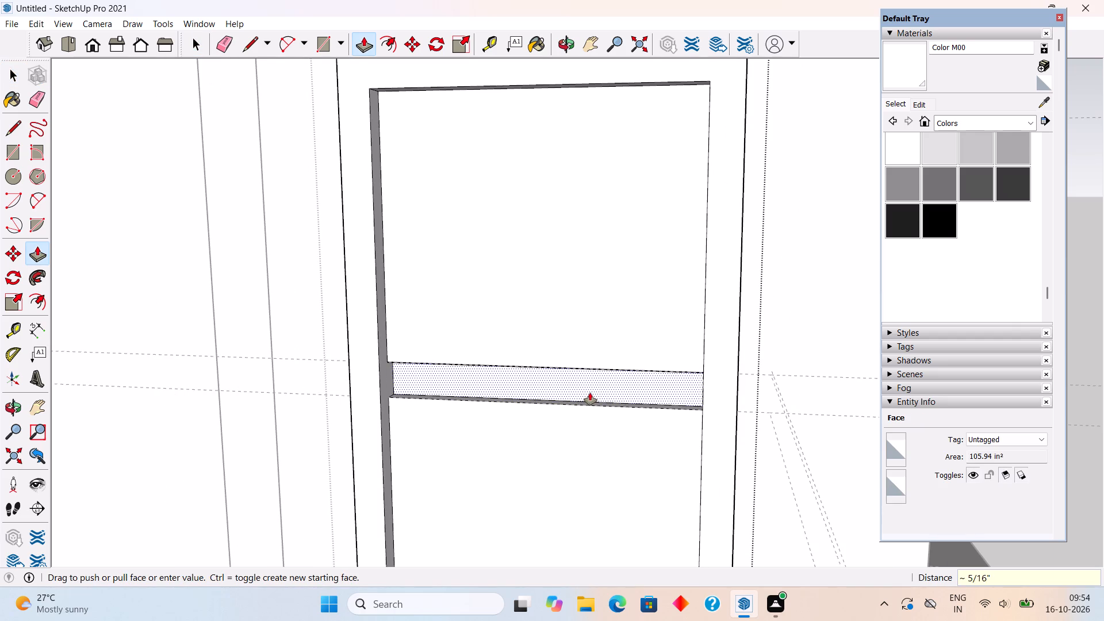
key("space")
Place a vertical guide 2" from the recessed face's inner frame edge on the side farther from the corner pillar.
middle_click_drag(394, 186, 384, 139)
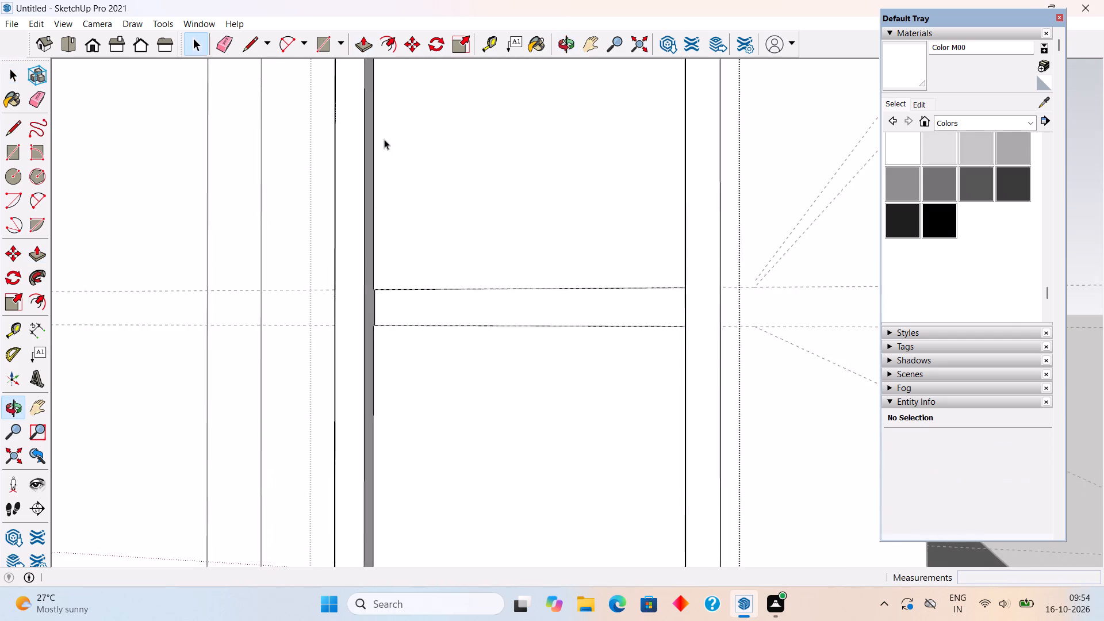
scroll(384, 139, "down", 4)
middle_click_drag(385, 163, 366, 200)
scroll(362, 197, "up", 7)
key("t")
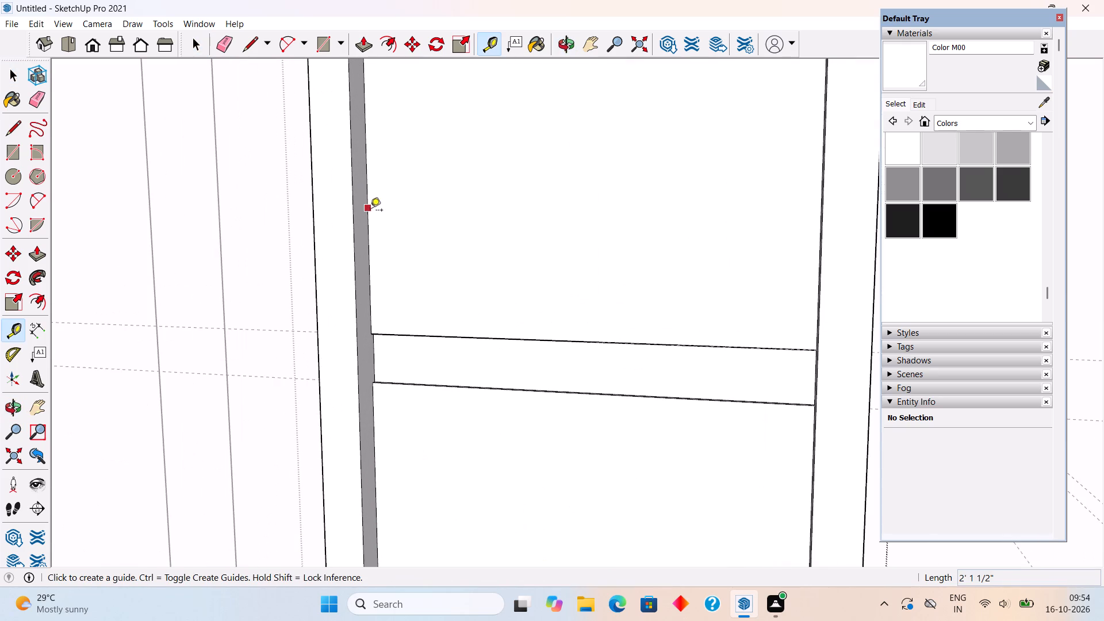
left_click(371, 212)
type("2\"")
key("Return")
Close the panel group and measure the width of a wooden slat on the front gate.
scroll(429, 246, "down", 16)
middle_click_drag(704, 320, 399, 356)
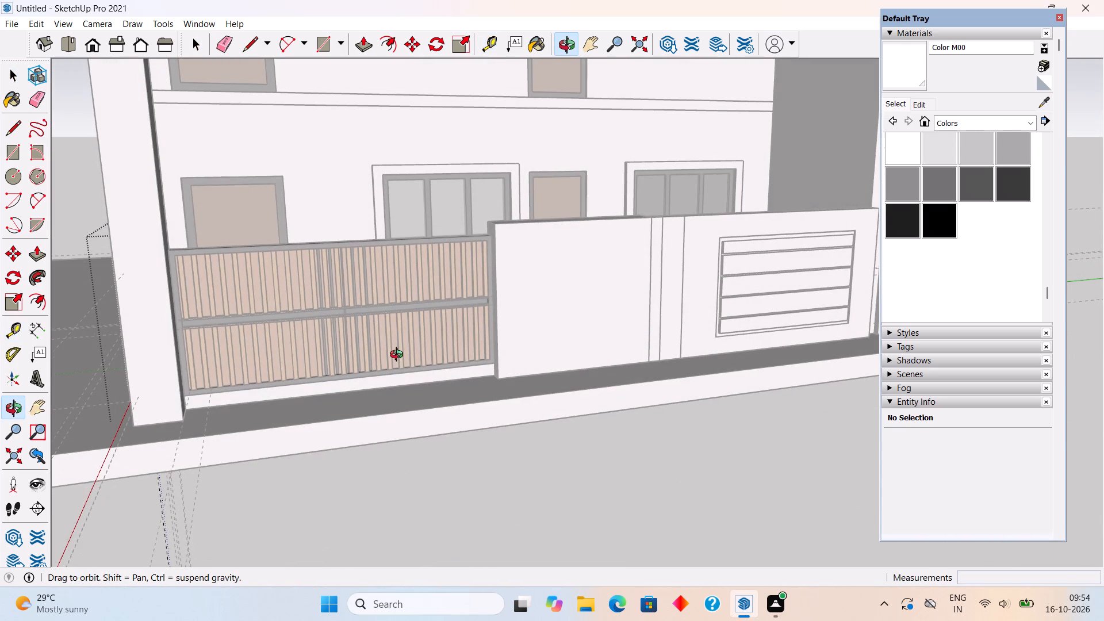
middle_click_drag(399, 356, 399, 355)
key("space")
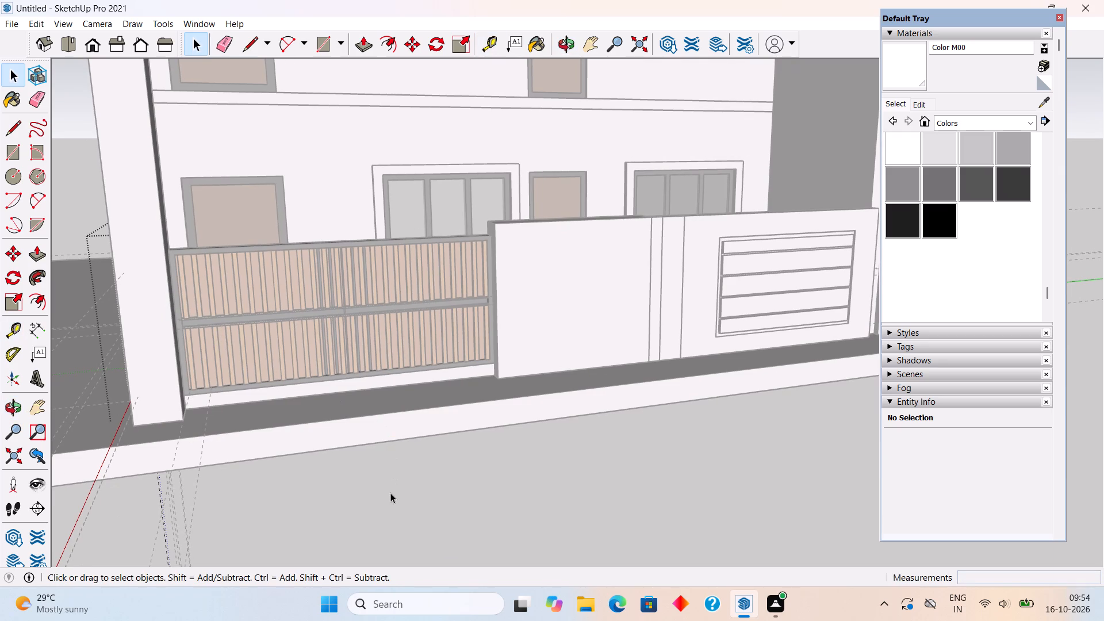
double_click(390, 493)
scroll(181, 383, "up", 16)
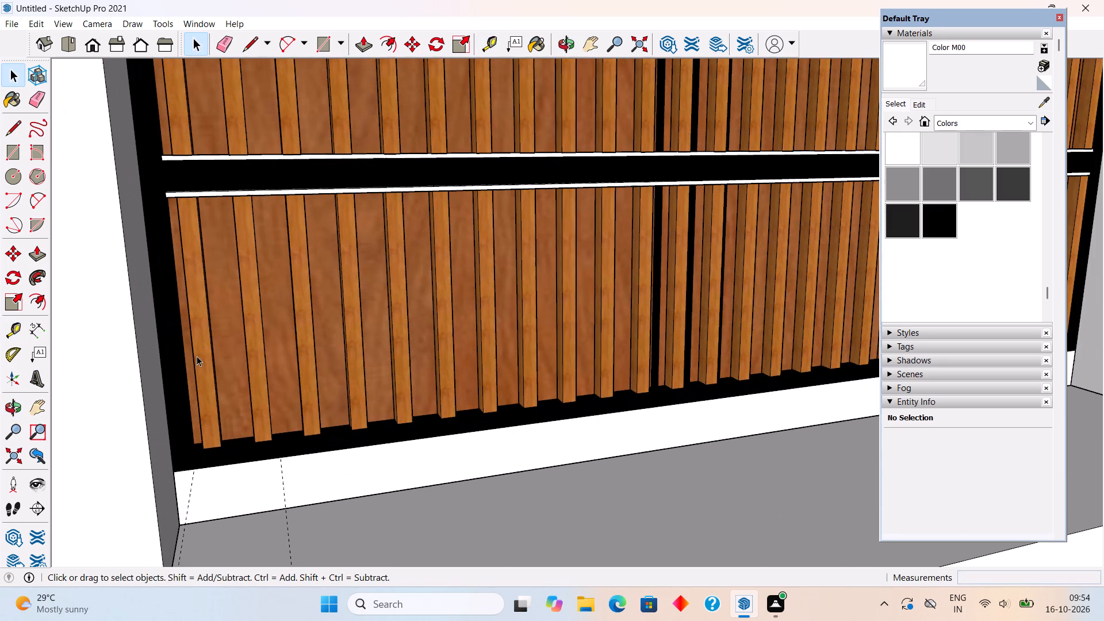
key("r")
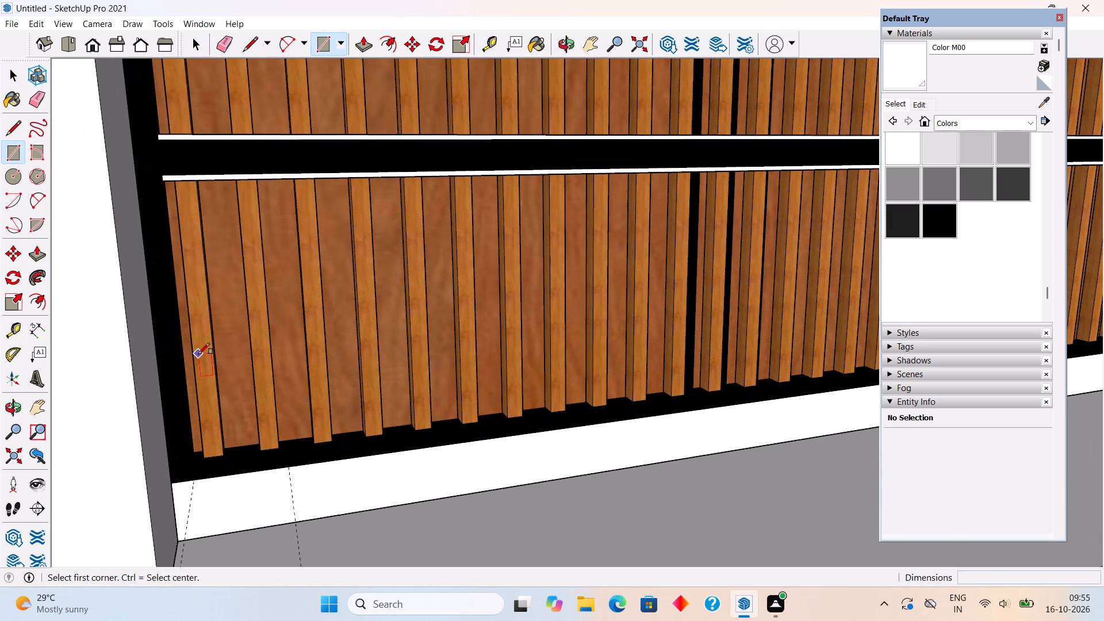
key("t")
left_click(198, 363)
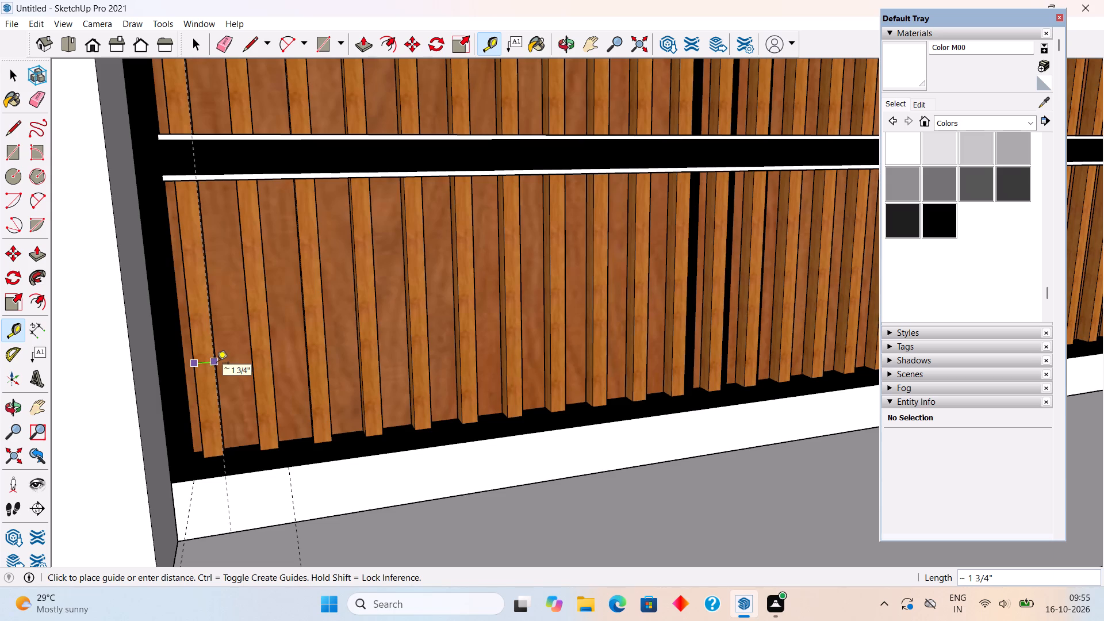
key("space")
Measure the gap between two neighbouring wooden slats on the front gate.
key("t")
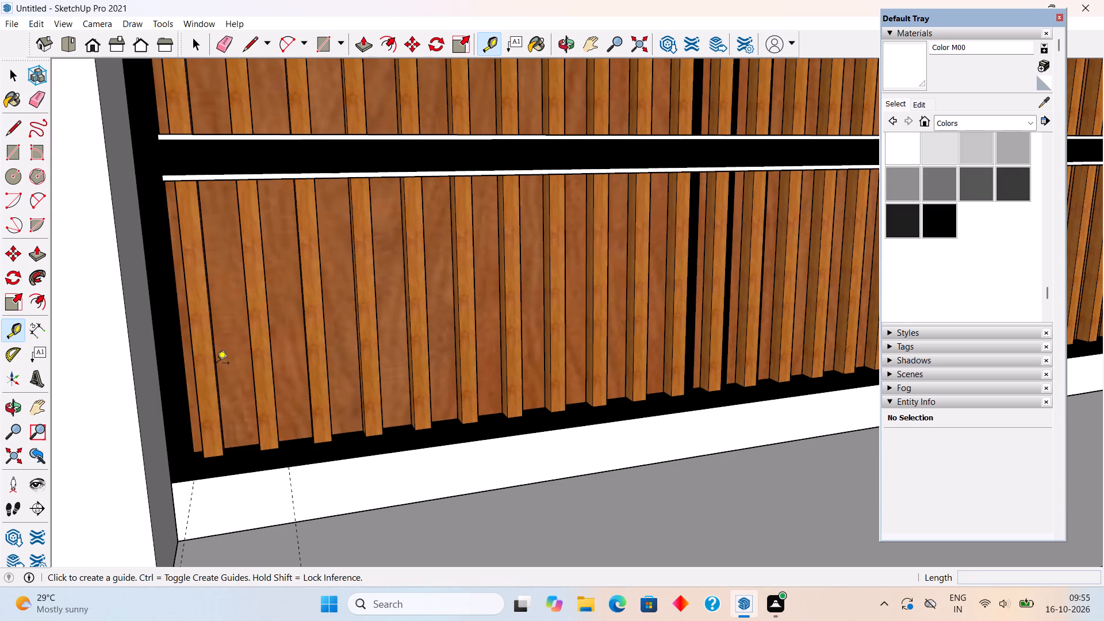
scroll(217, 364, "up", 6)
middle_click_drag(217, 363, 106, 355)
scroll(166, 371, "up", 5)
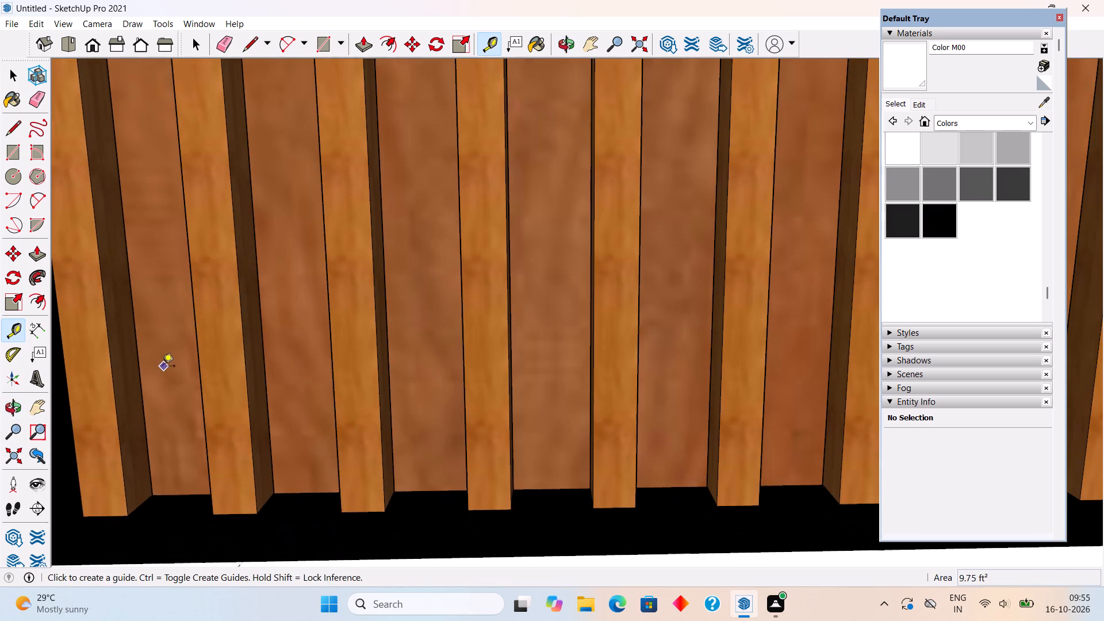
left_click(144, 391)
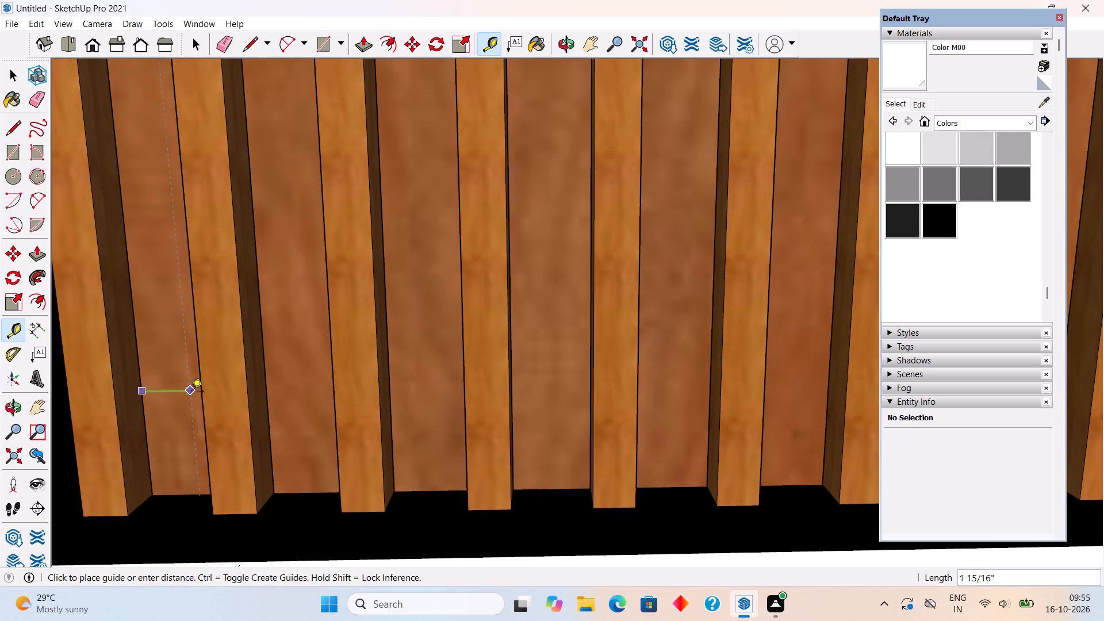
middle_click_drag(191, 392, 359, 461)
scroll(271, 451, "up", 3)
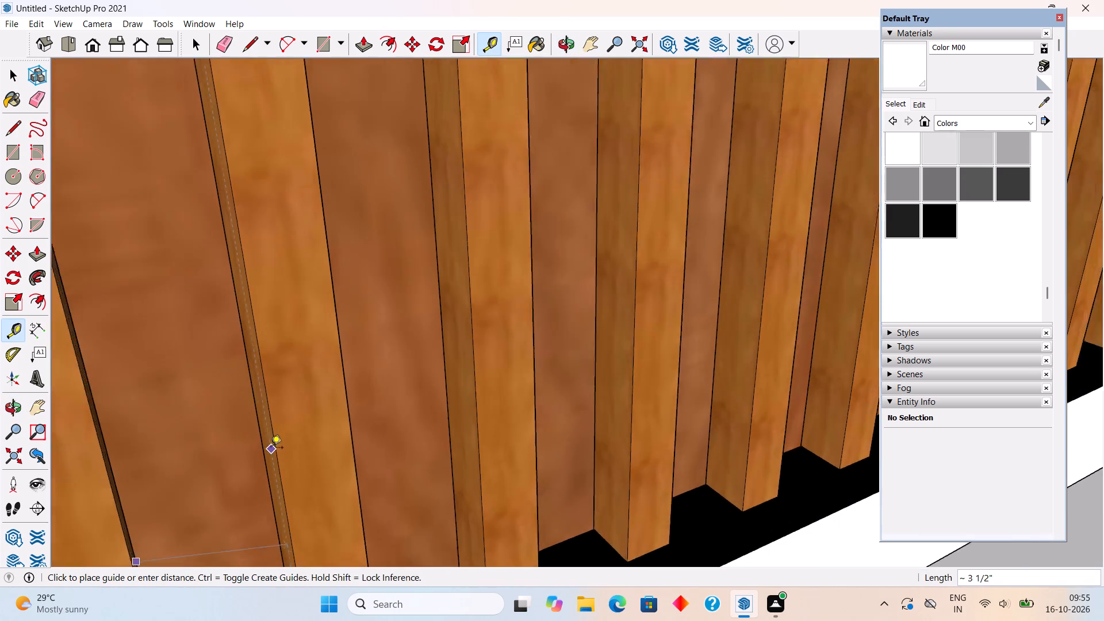
scroll(271, 448, "up", 2)
key("space")
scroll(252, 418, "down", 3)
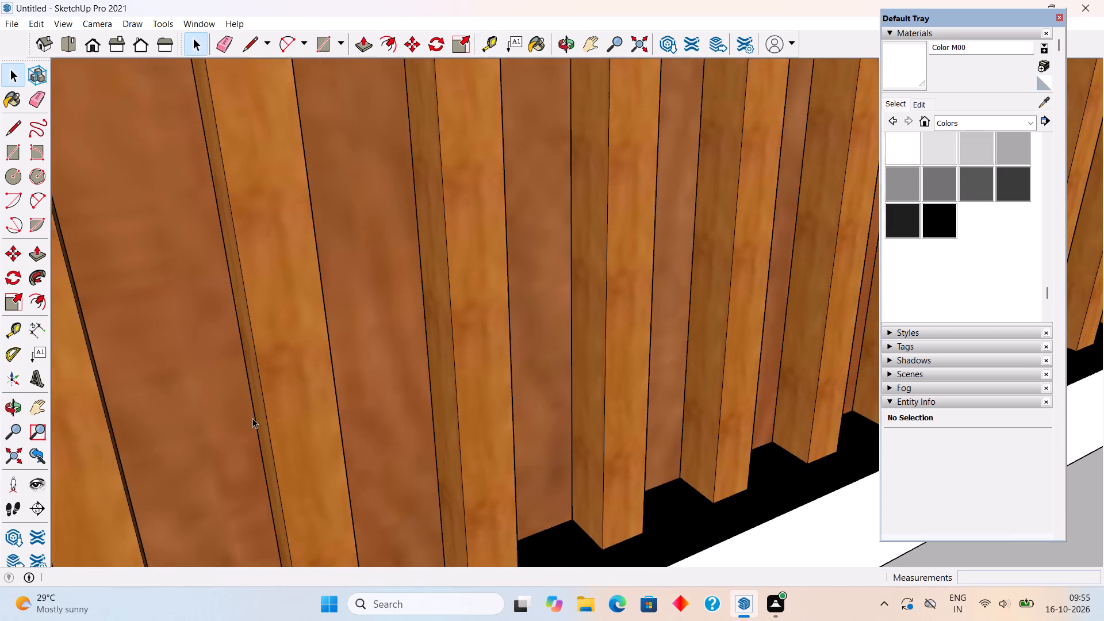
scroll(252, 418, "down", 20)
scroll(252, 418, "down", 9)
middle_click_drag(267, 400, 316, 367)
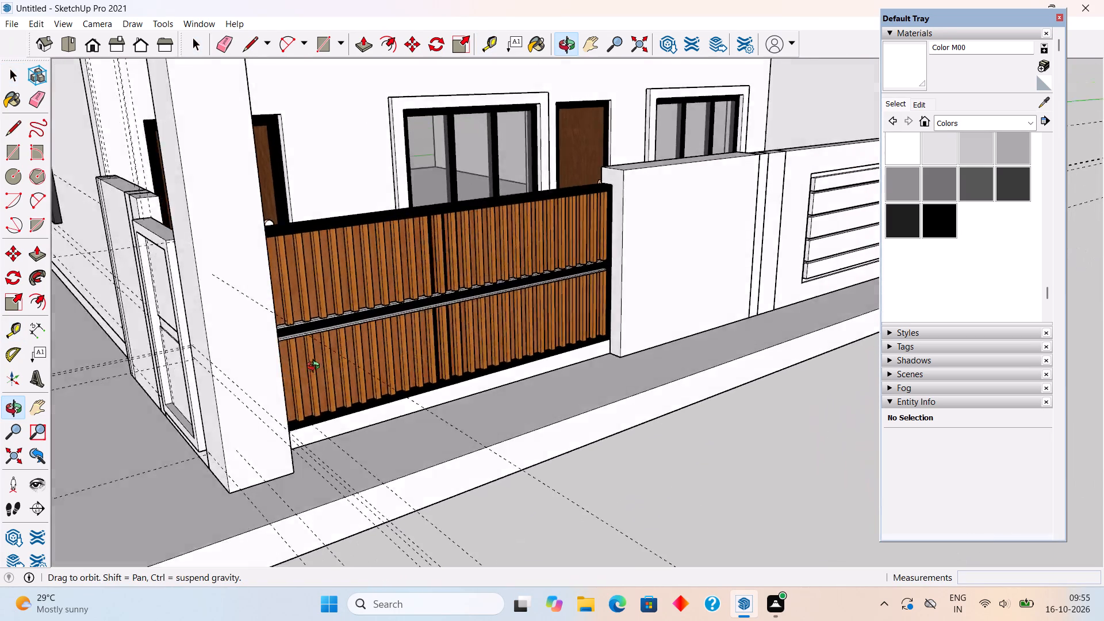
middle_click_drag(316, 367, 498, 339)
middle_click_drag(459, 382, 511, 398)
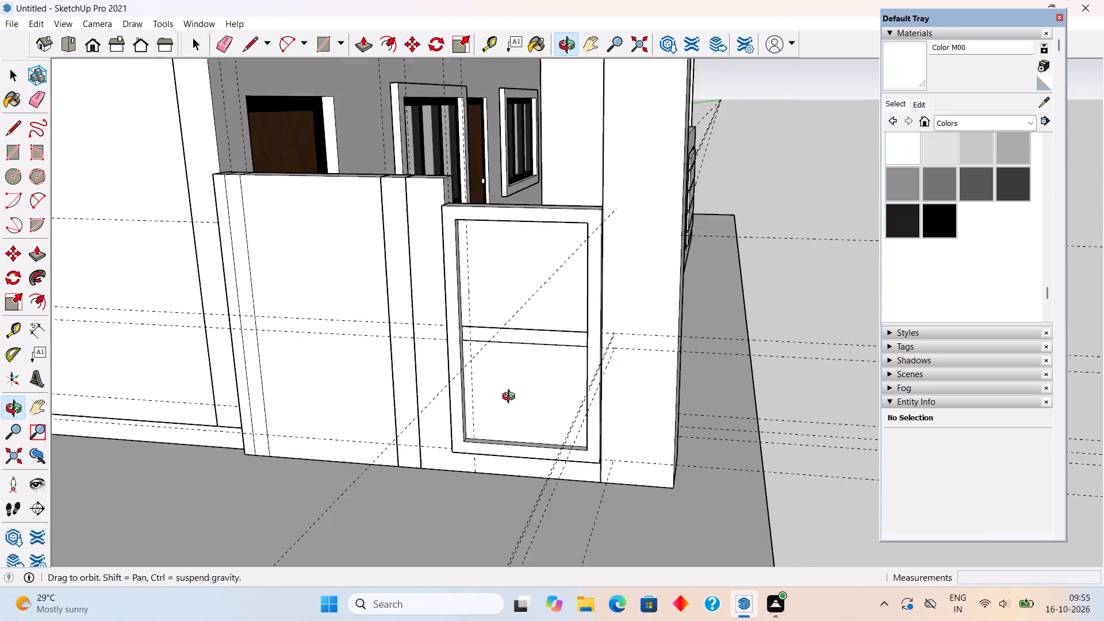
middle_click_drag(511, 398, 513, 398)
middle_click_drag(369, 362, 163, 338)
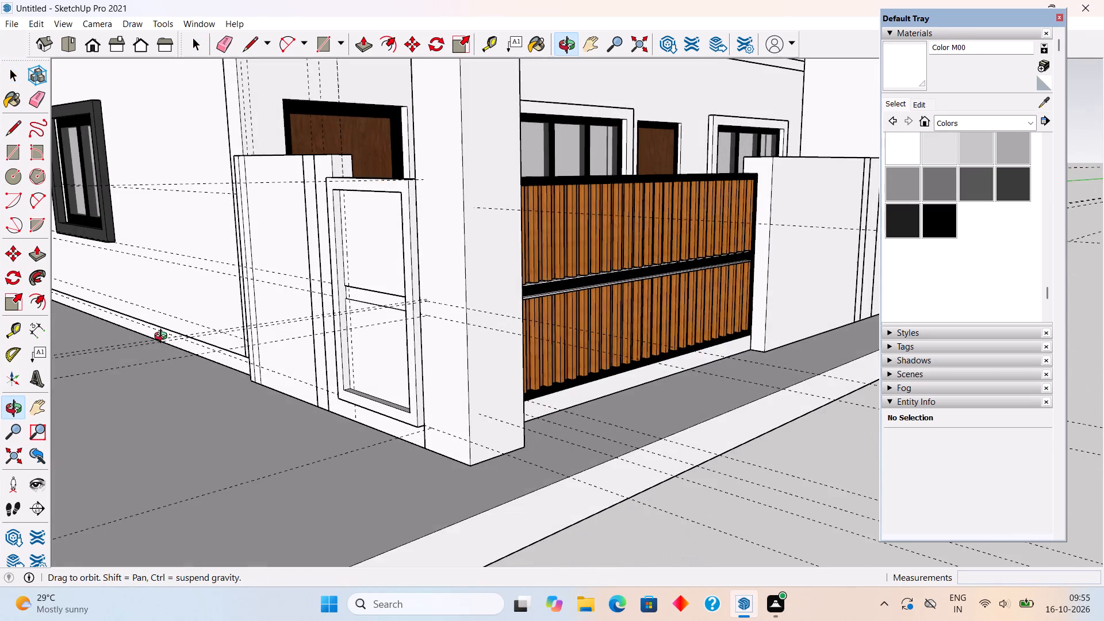
Undo the last vertical guide on the side passage panel's recessed face and close the panel group.
middle_click_drag(163, 338, 157, 331)
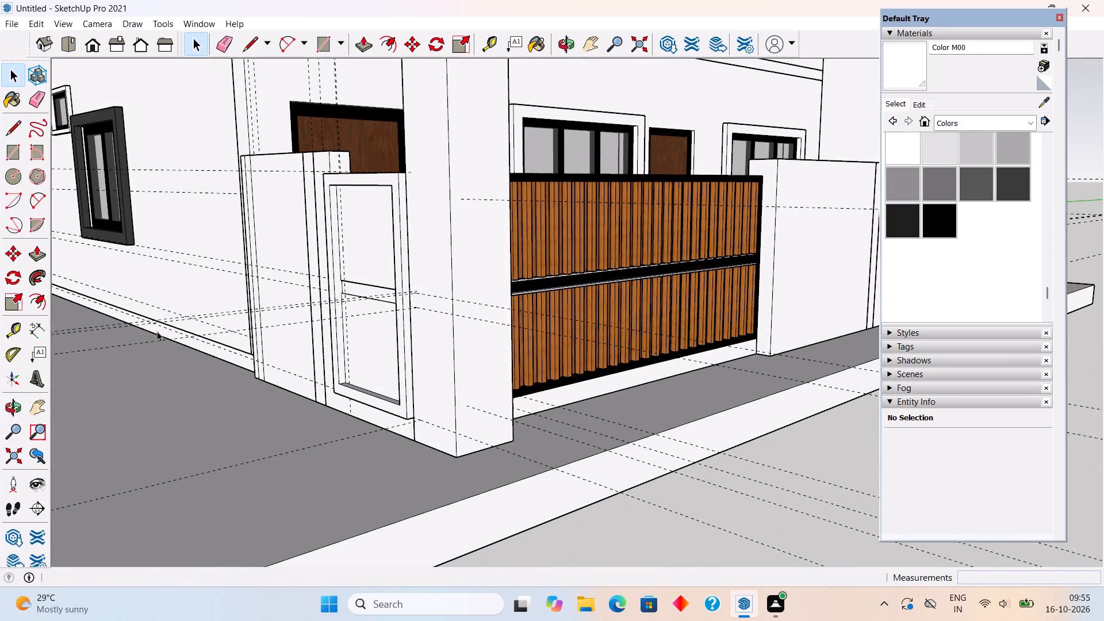
scroll(149, 339, "down", 3)
middle_click_drag(217, 392, 363, 386)
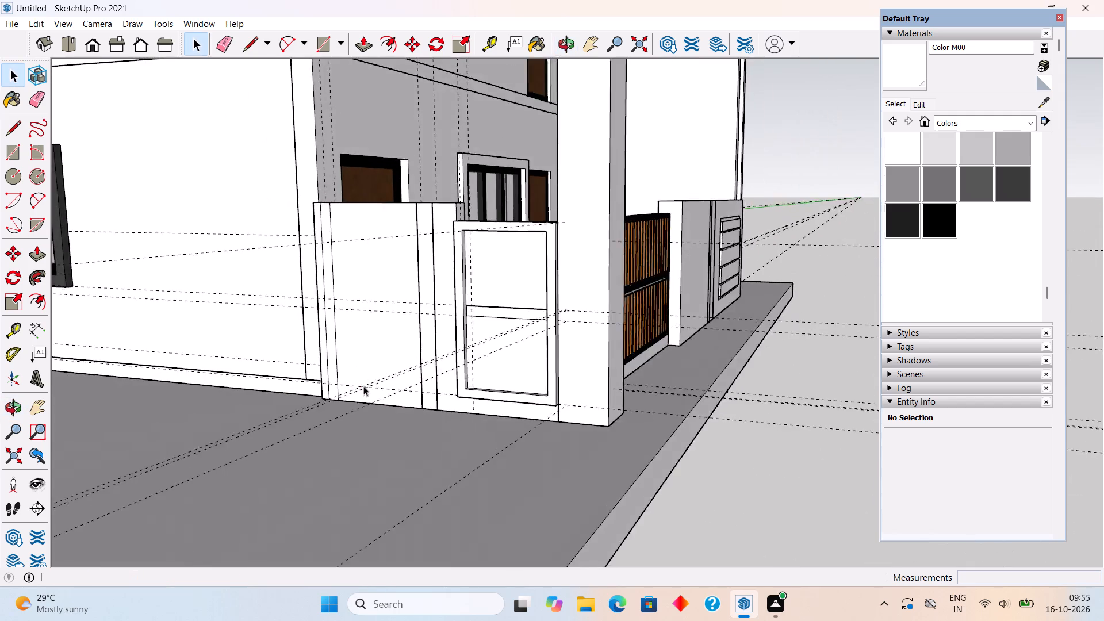
scroll(363, 386, "up", 2)
scroll(545, 186, "up", 4)
middle_click_drag(478, 348, 504, 403)
key("ctrl+z")
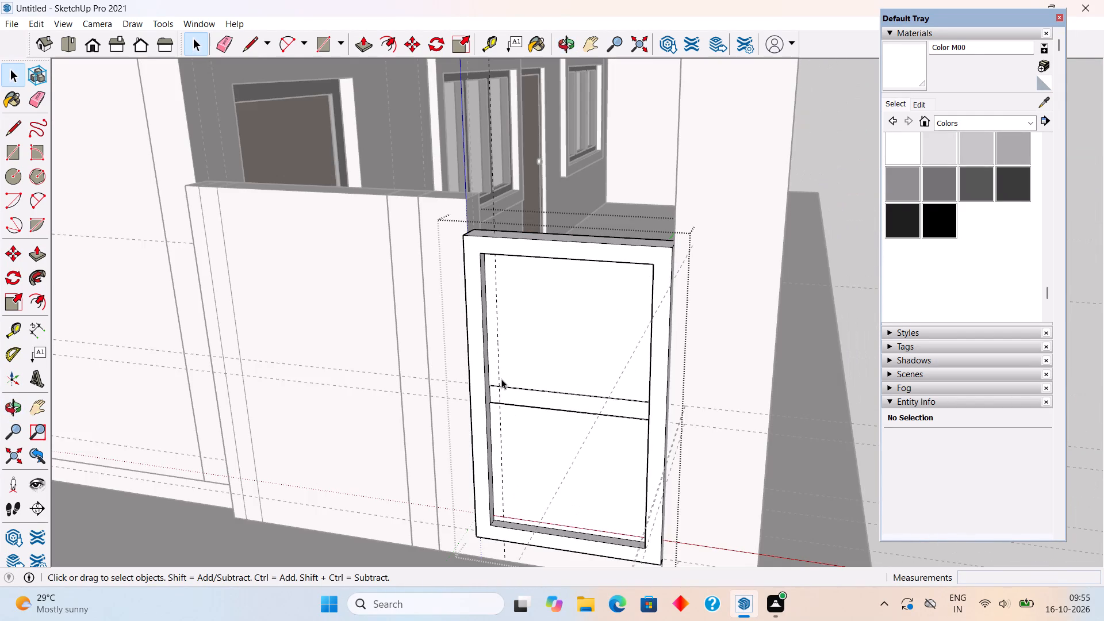
key("ctrl+z")
middle_click_drag(494, 355, 572, 333)
scroll(572, 333, "up", 5)
middle_click_drag(574, 330, 523, 286)
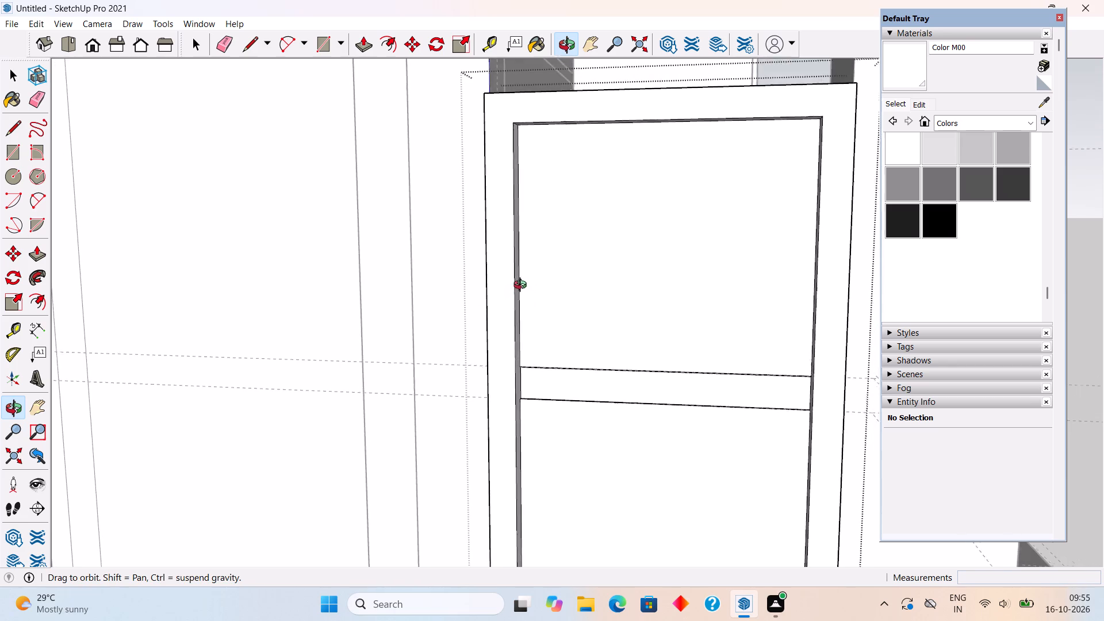
middle_click_drag(523, 286, 522, 286)
scroll(567, 185, "up", 4)
middle_click_drag(568, 183, 568, 168)
scroll(568, 168, "down", 6)
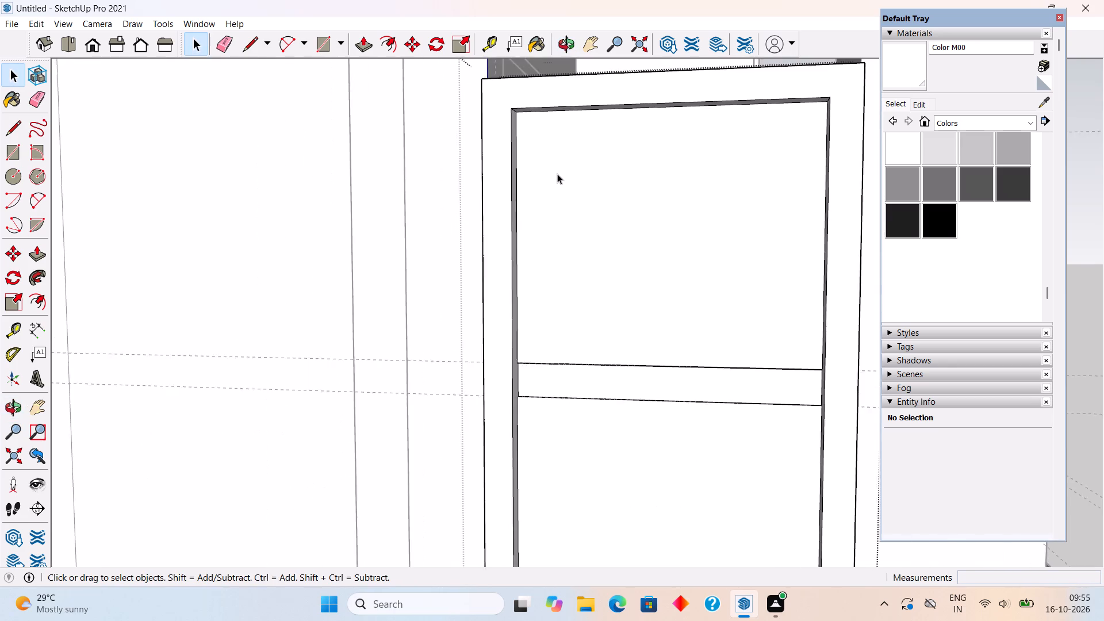
scroll(557, 174, "down", 8)
middle_click_drag(584, 288, 586, 320)
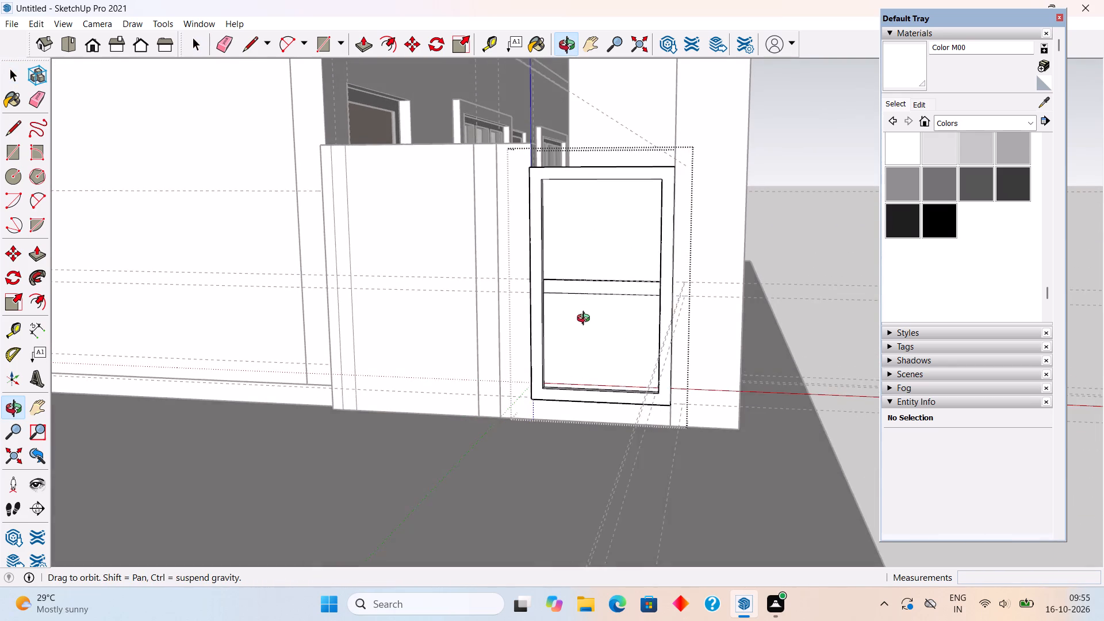
middle_click_drag(586, 320, 588, 323)
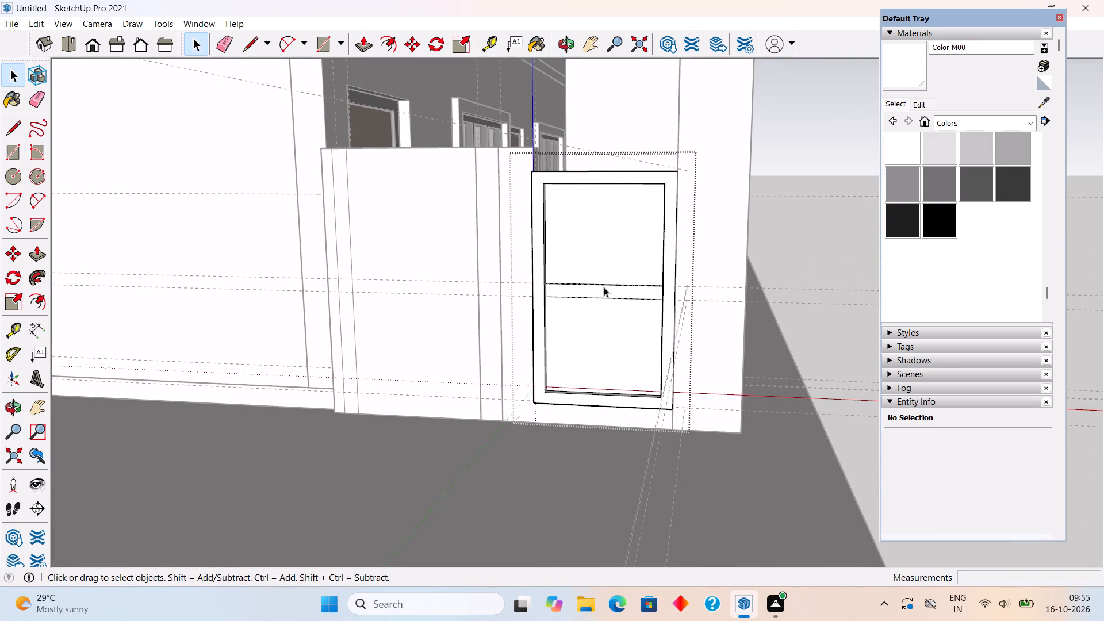
left_click(776, 248)
Place a vertical guide 1" inside the recessed face's inner frame edge on the side farther from the corner pillar.
middle_click_drag(637, 283, 637, 285)
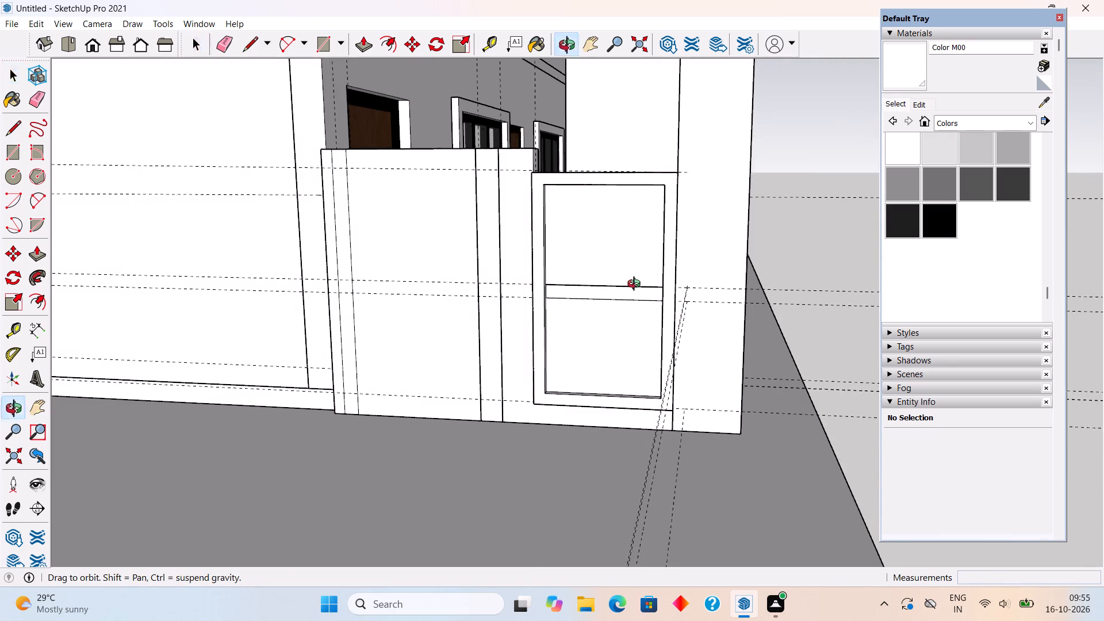
middle_click_drag(637, 285, 642, 308)
scroll(612, 336, "up", 3)
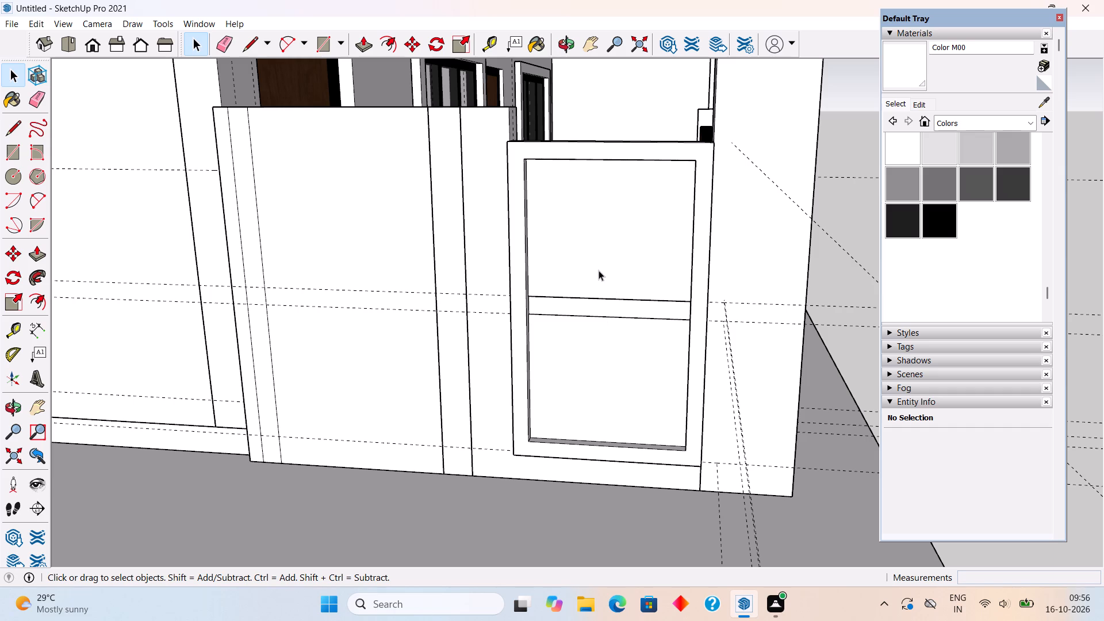
middle_click_drag(619, 312, 16, 283)
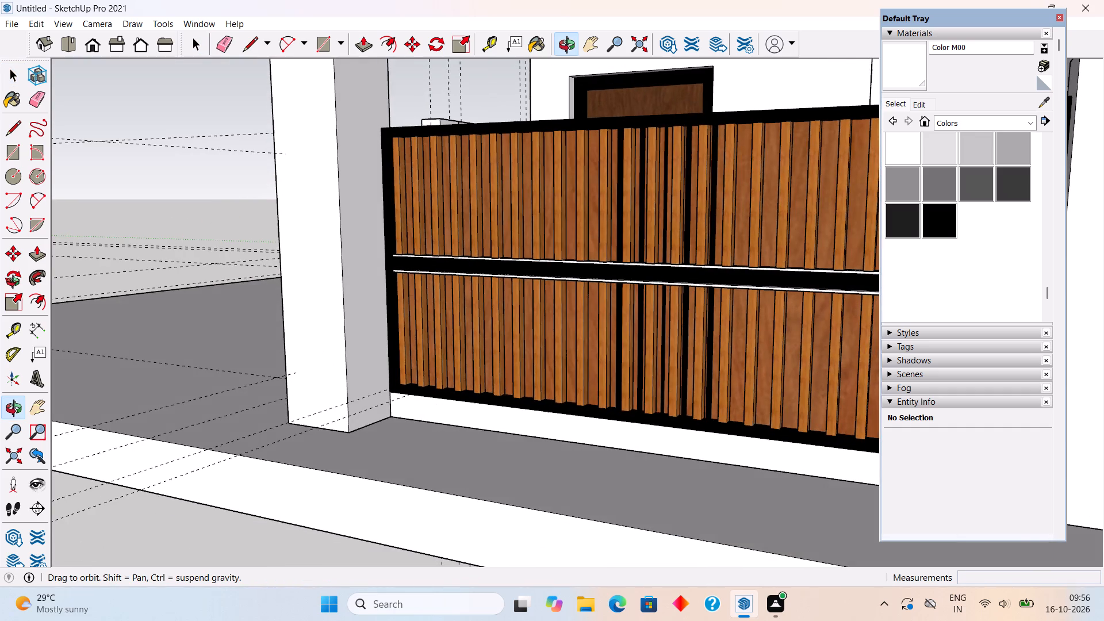
middle_click_drag(16, 283, 562, 335)
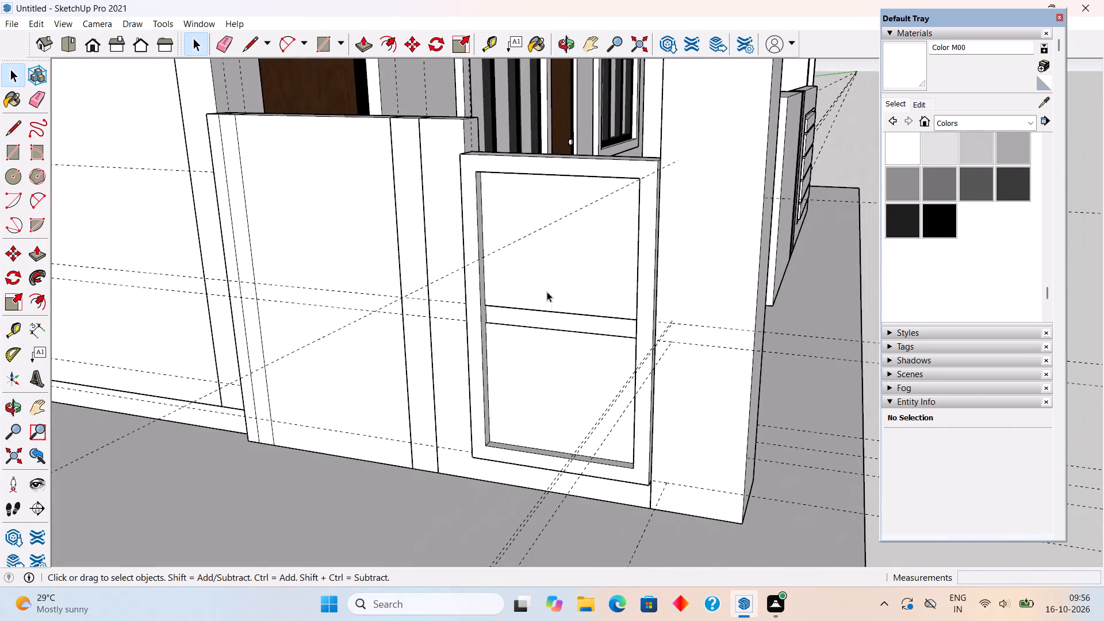
scroll(544, 278, "up", 4)
middle_click_drag(554, 323, 588, 271)
scroll(588, 271, "down", 4)
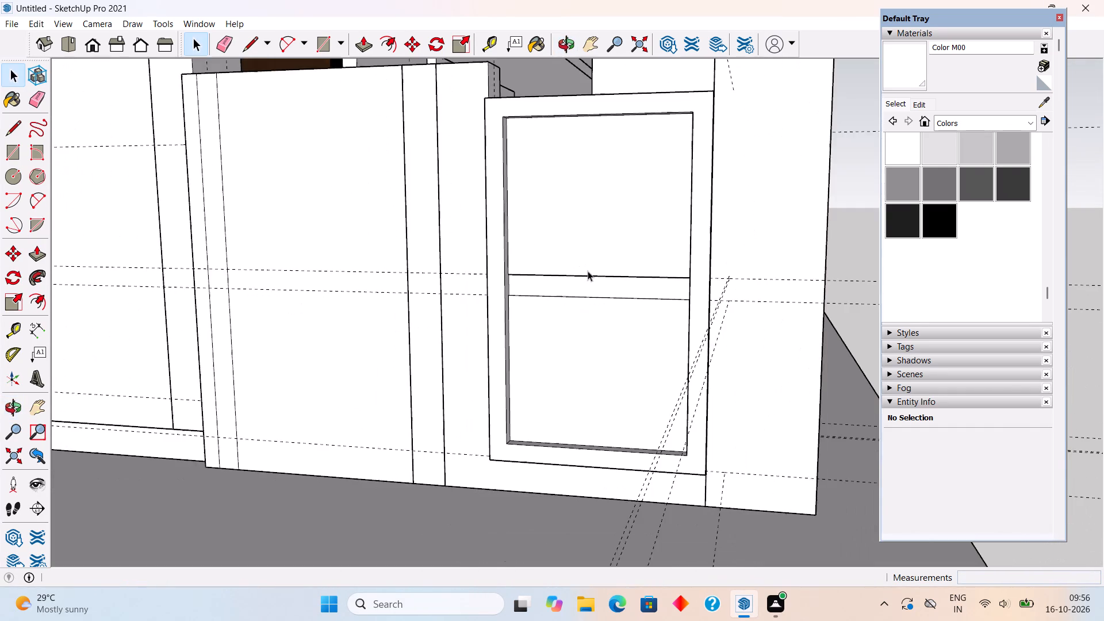
scroll(662, 132, "up", 4)
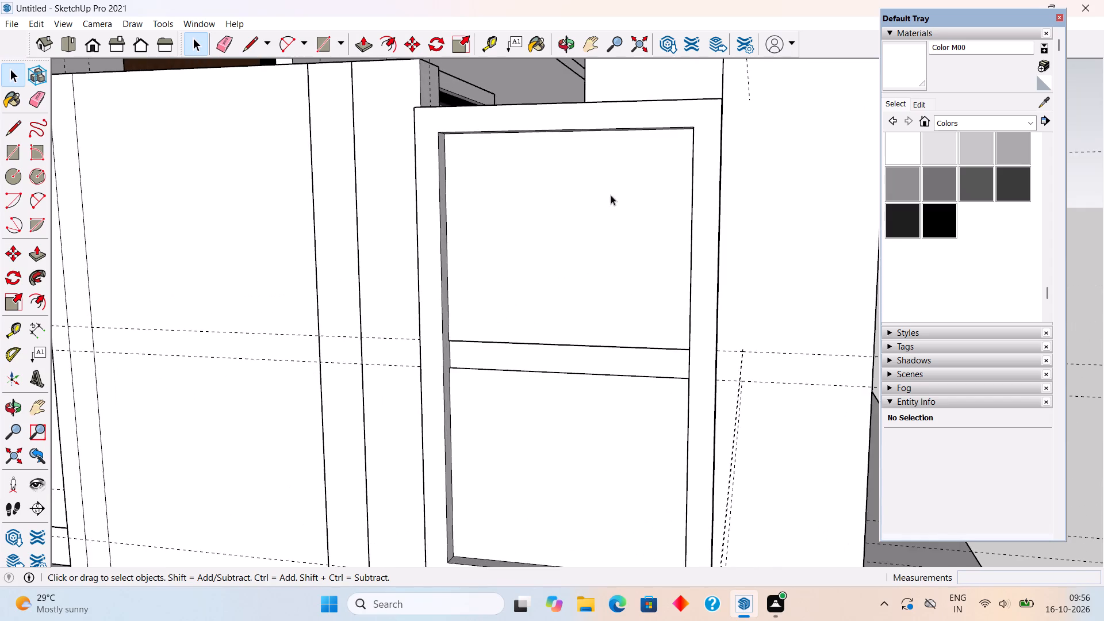
middle_click_drag(607, 191, 605, 145)
scroll(485, 135, "up", 4)
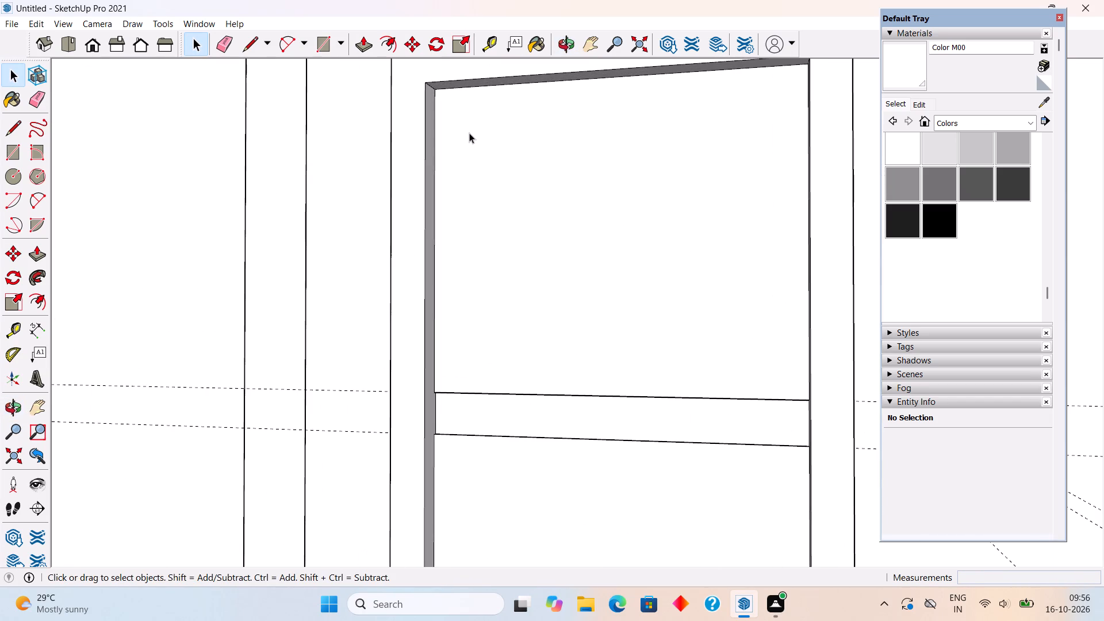
key("t")
left_click(437, 193)
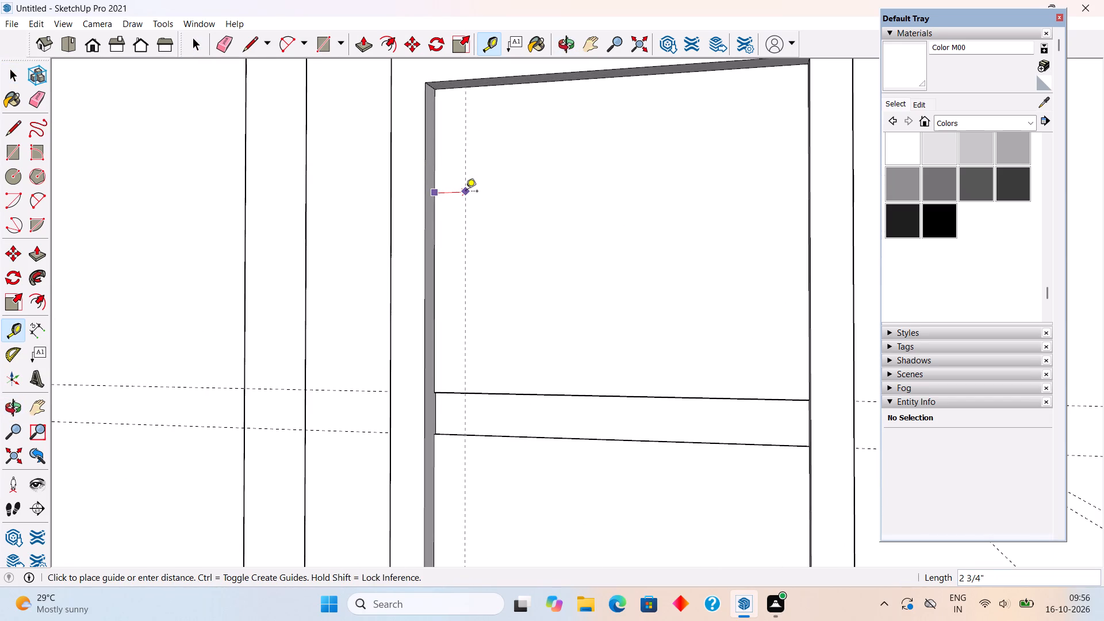
key("1")
key("shift+quotedbl")
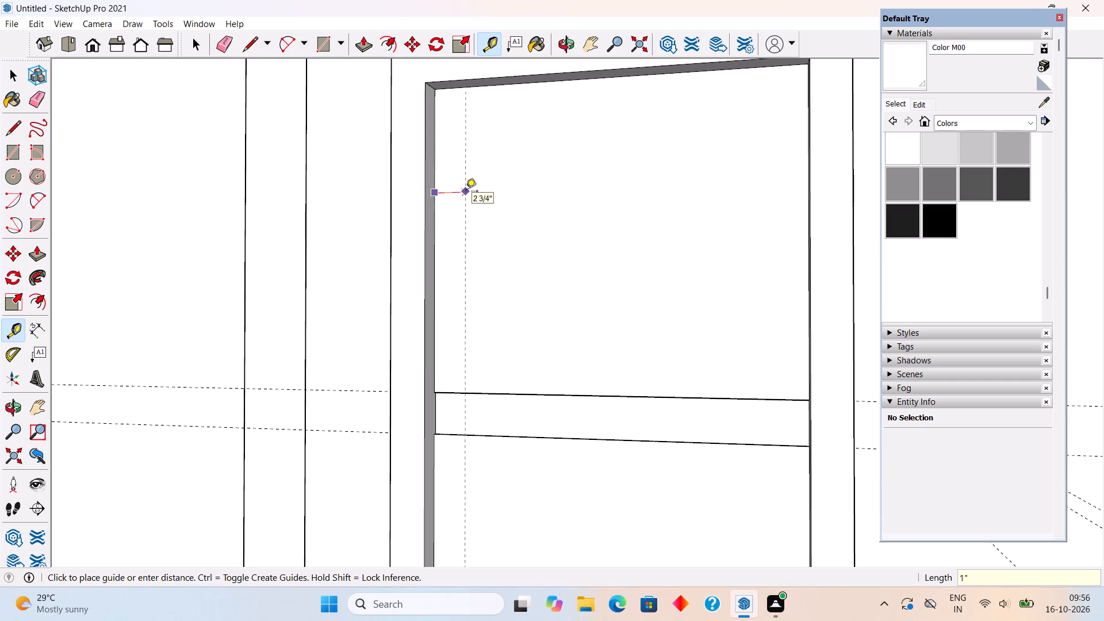
key("Return")
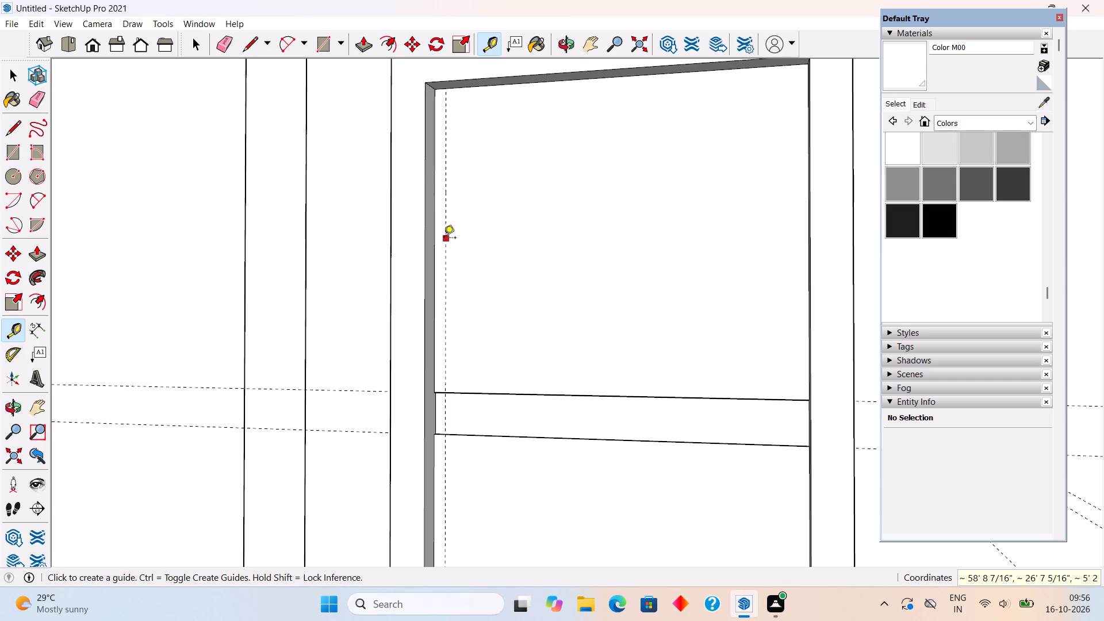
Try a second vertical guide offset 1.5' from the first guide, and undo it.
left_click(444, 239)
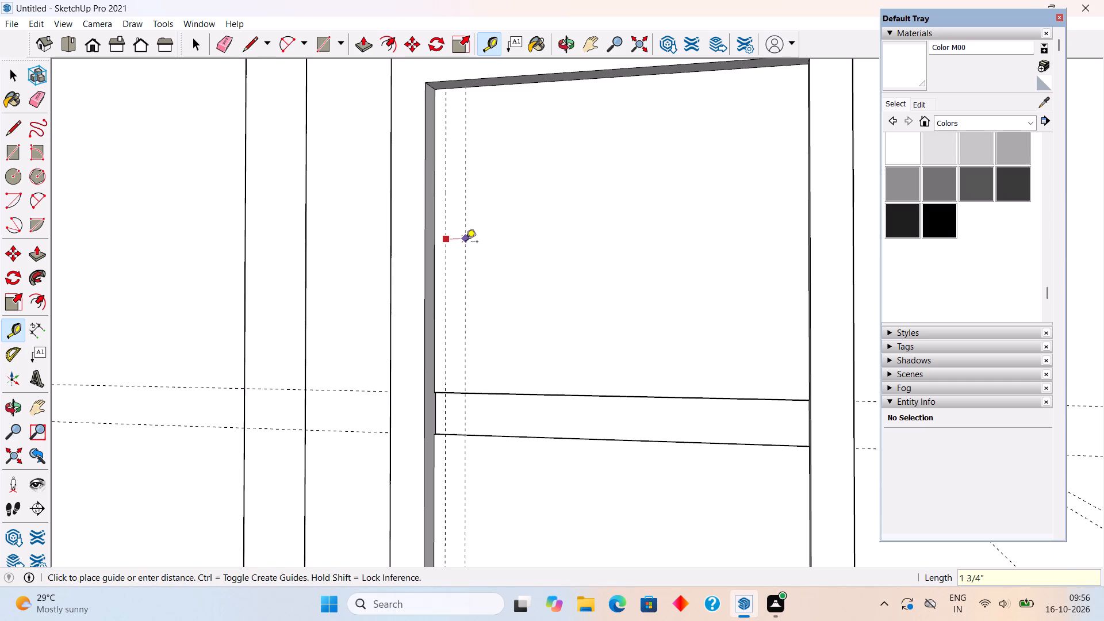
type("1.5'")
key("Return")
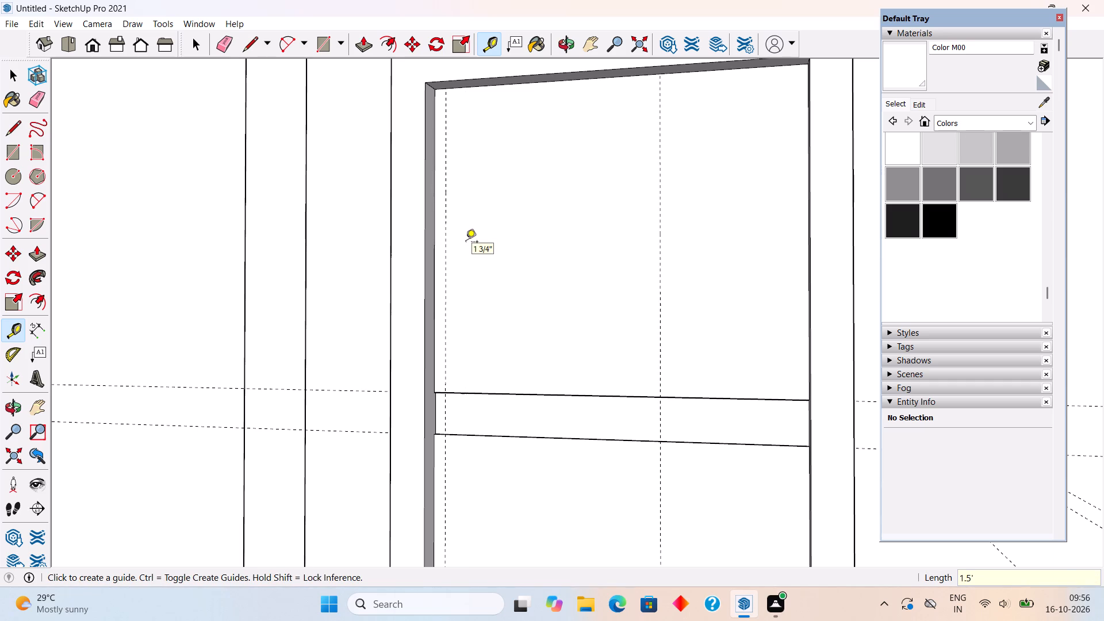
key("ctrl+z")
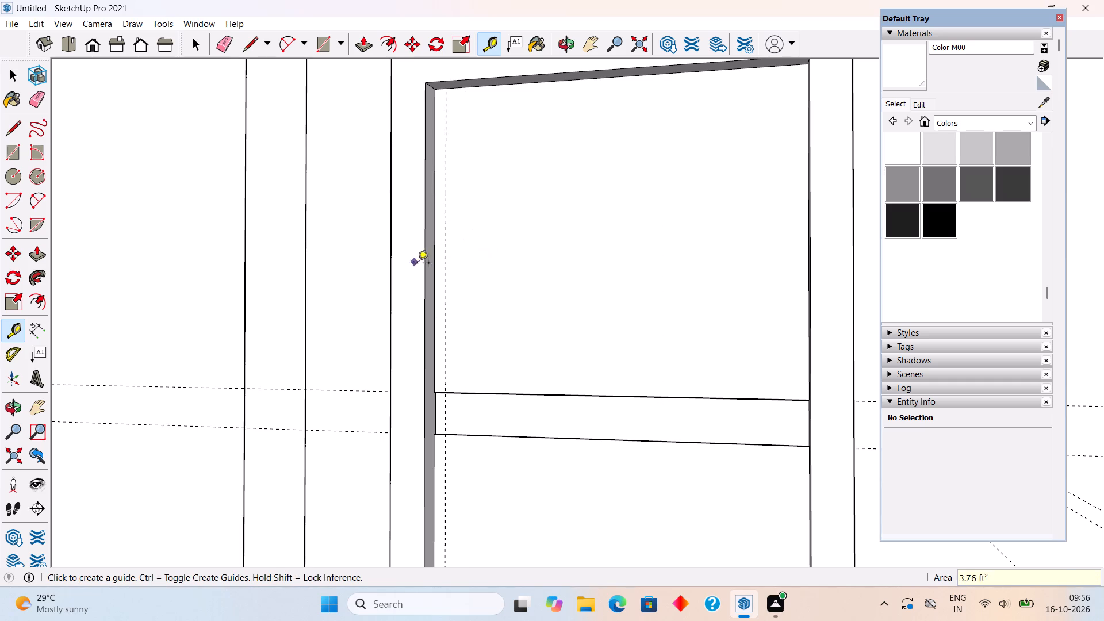
Place a second vertical guide 1.5" from the first one, toward the corner pillar.
left_click(444, 283)
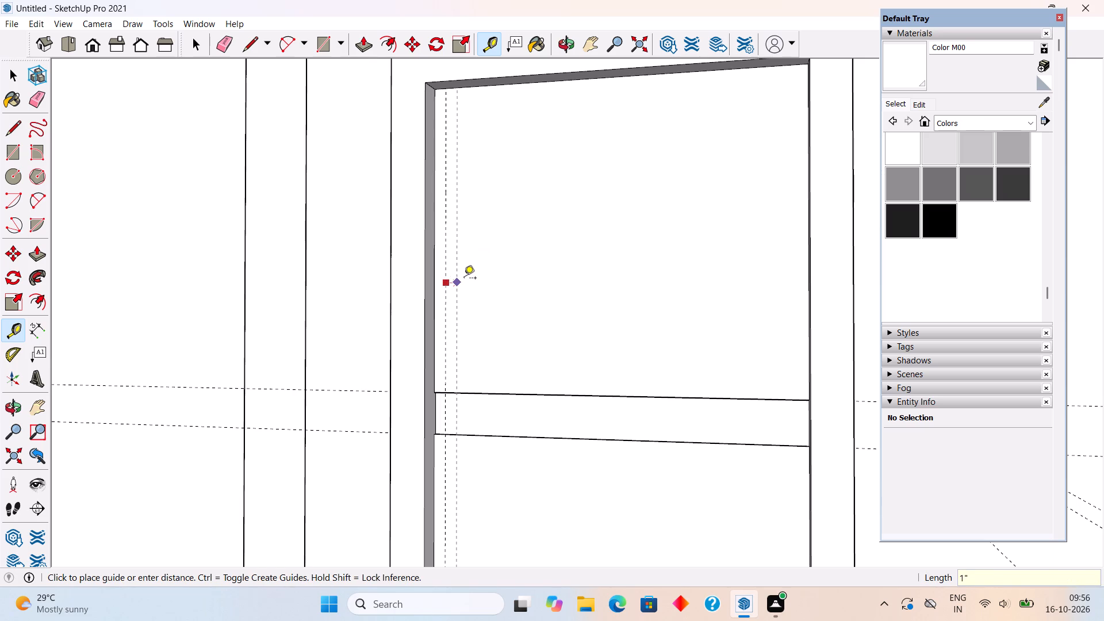
type("1.5\"")
key("Return")
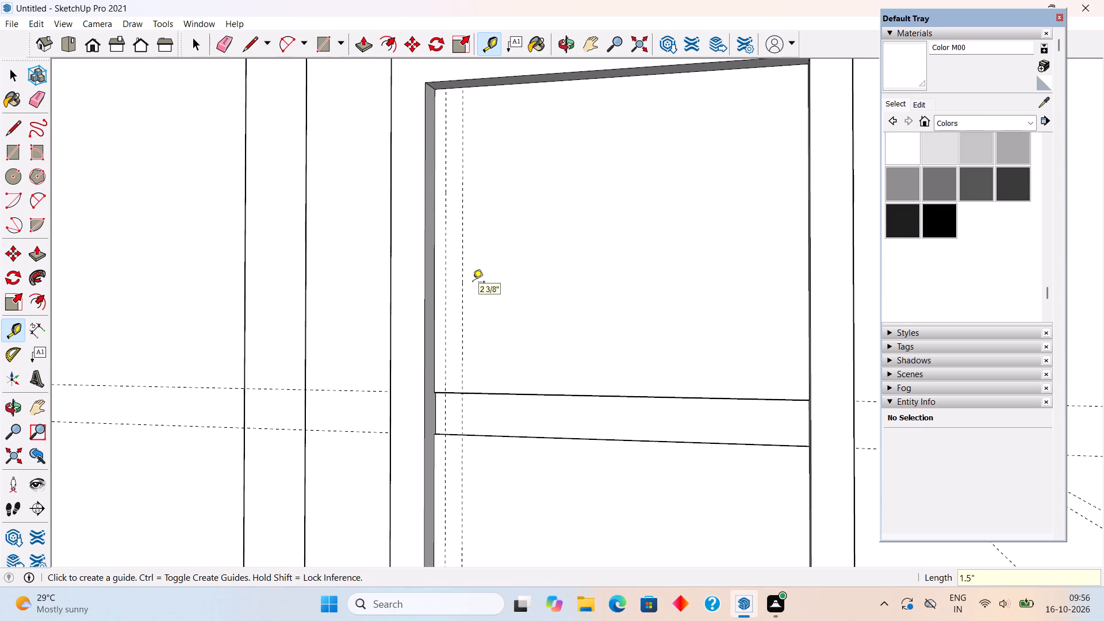
Draw a 1.5" by 2' 1.5" slat rectangle between the guides, from frame top to middle band, and Push/Pull it 2".
key("r")
scroll(448, 106, "up", 5)
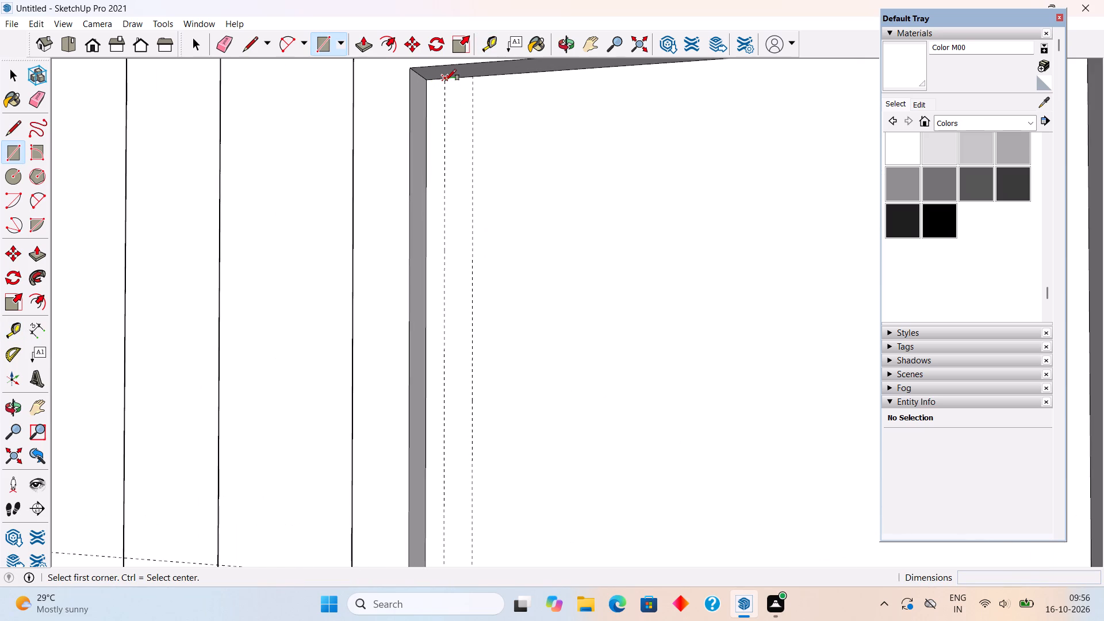
left_click(445, 80)
scroll(451, 404, "down", 5)
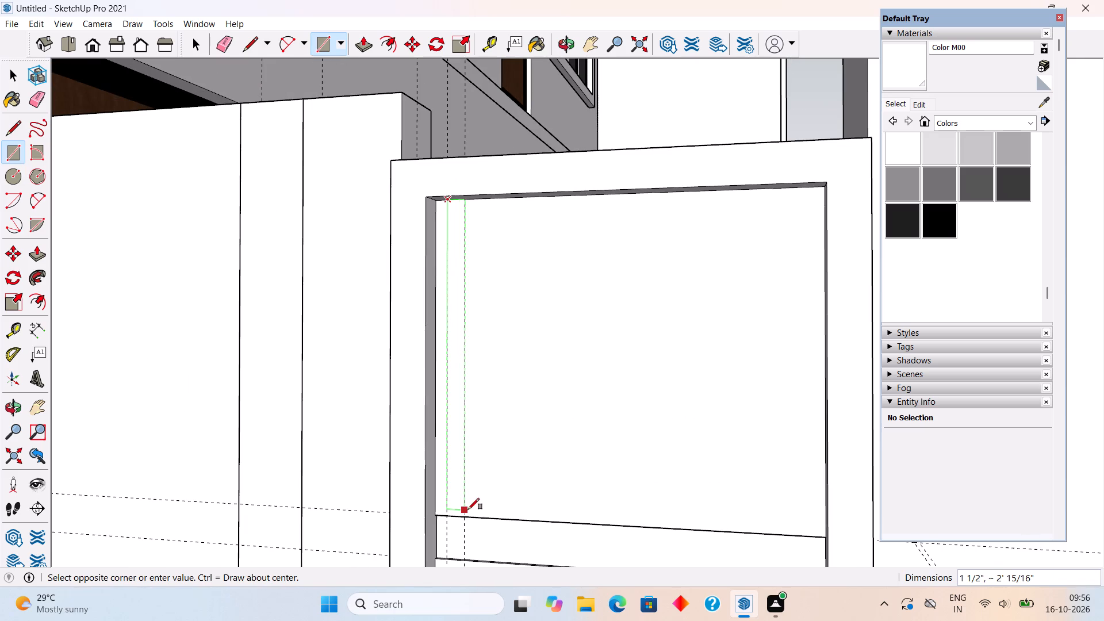
left_click(468, 516)
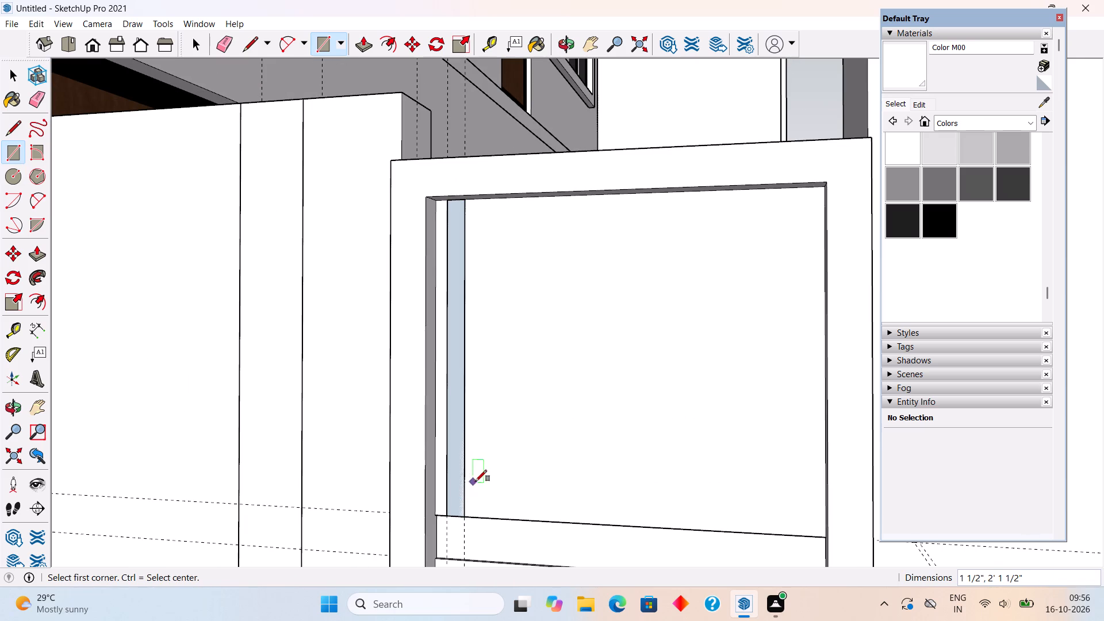
key("p")
left_click(463, 479)
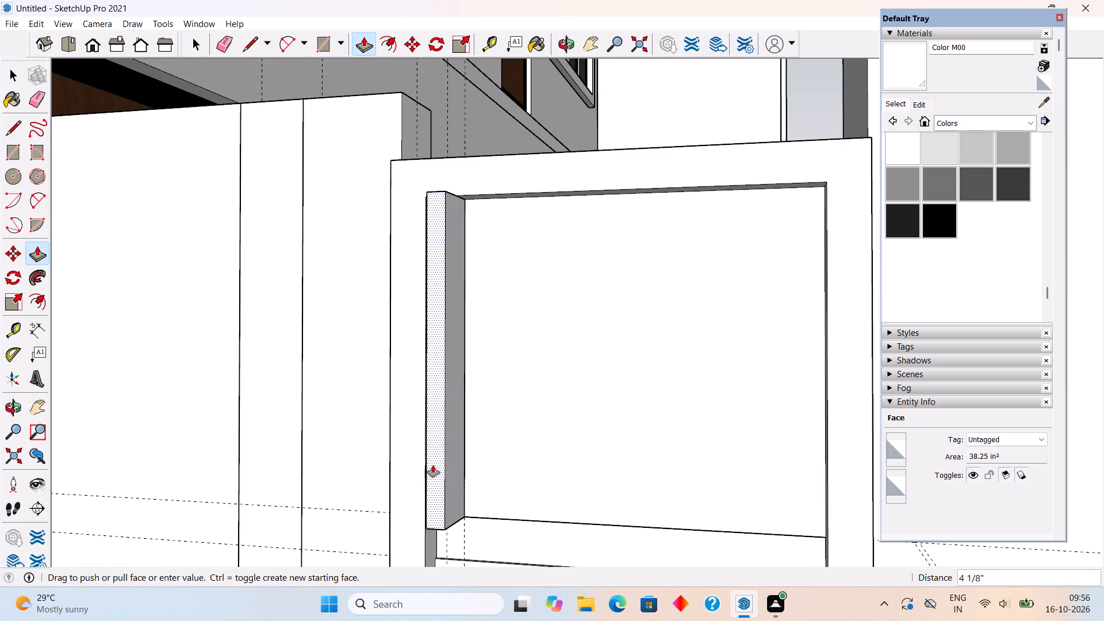
left_click(524, 182)
Select the whole extruded slat and make it a group.
key("space")
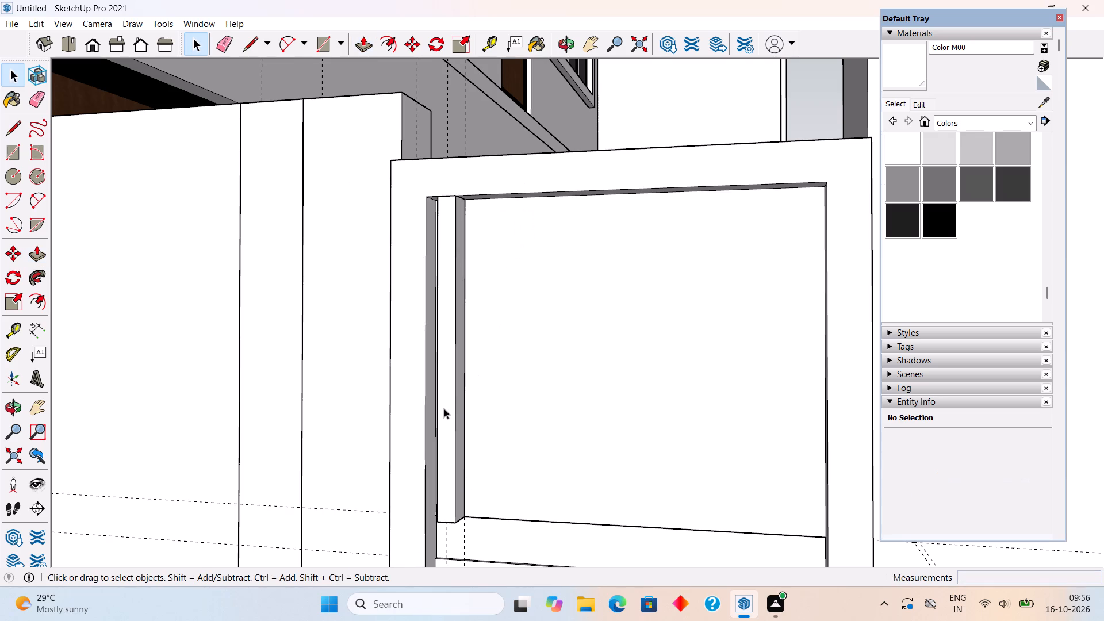
triple_click(444, 408)
right_click(444, 408)
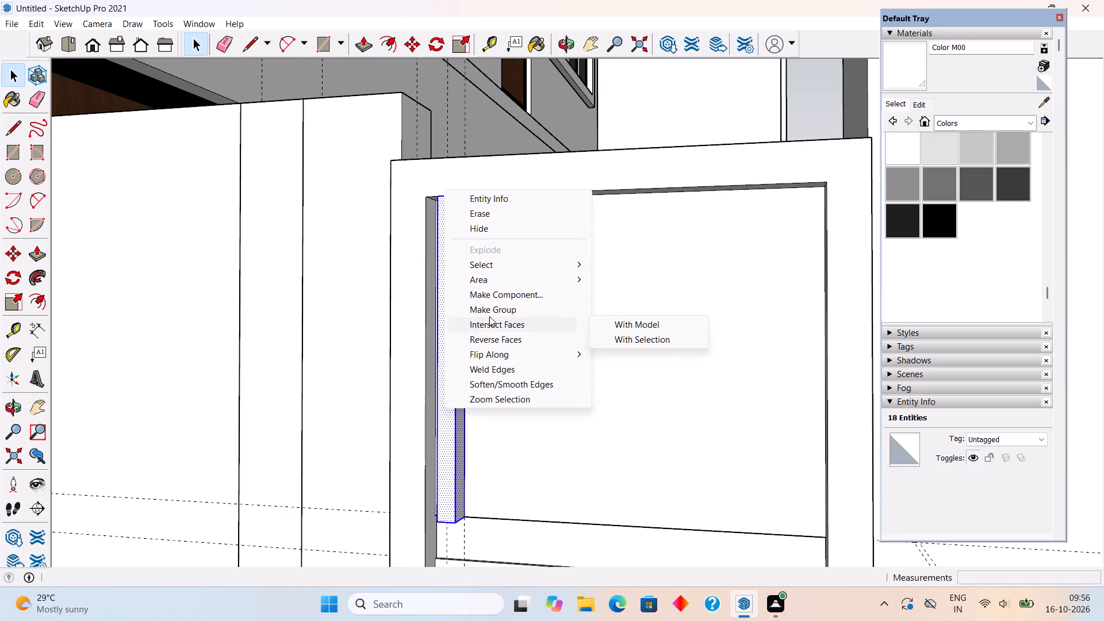
left_click(490, 312)
Copy the slat group 3.5" along the panel toward the corner pillar and array it as nine copies.
key("m")
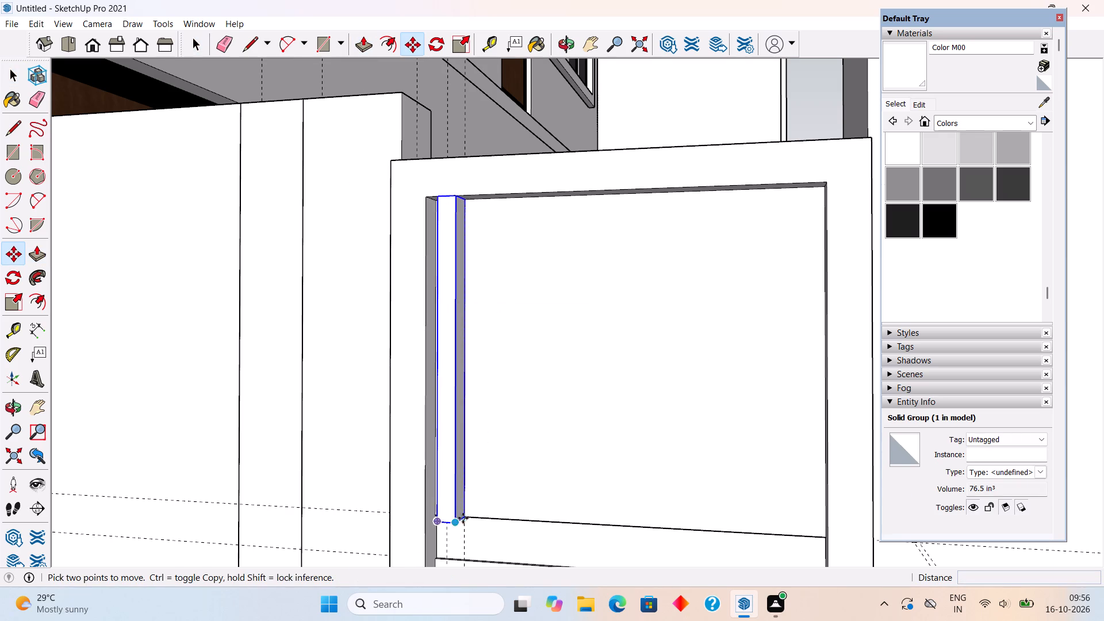
left_click(465, 515)
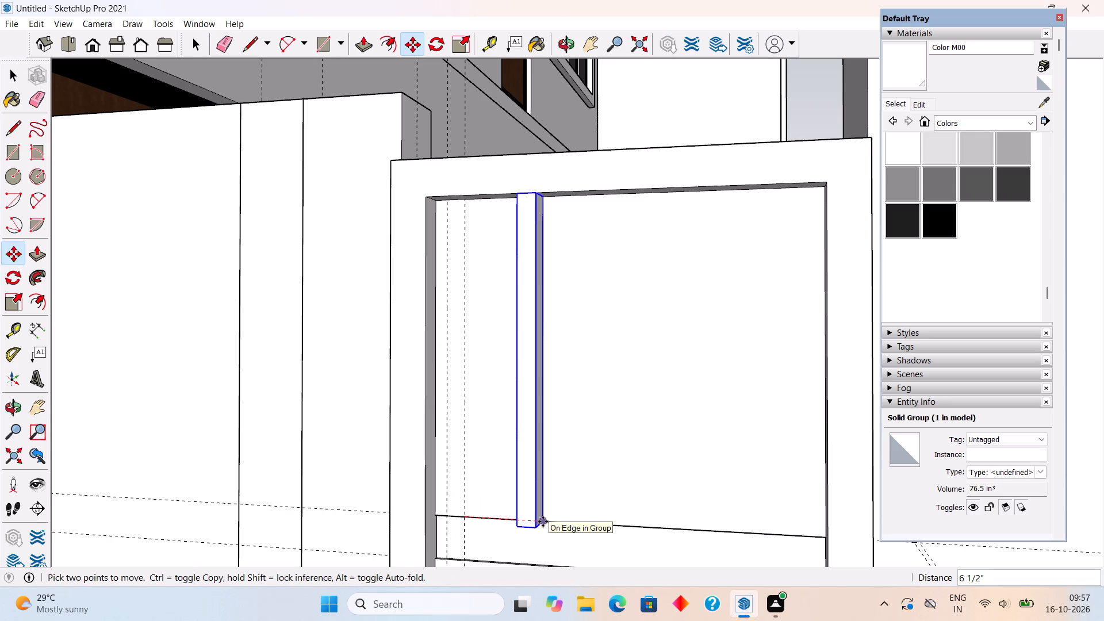
key("3")
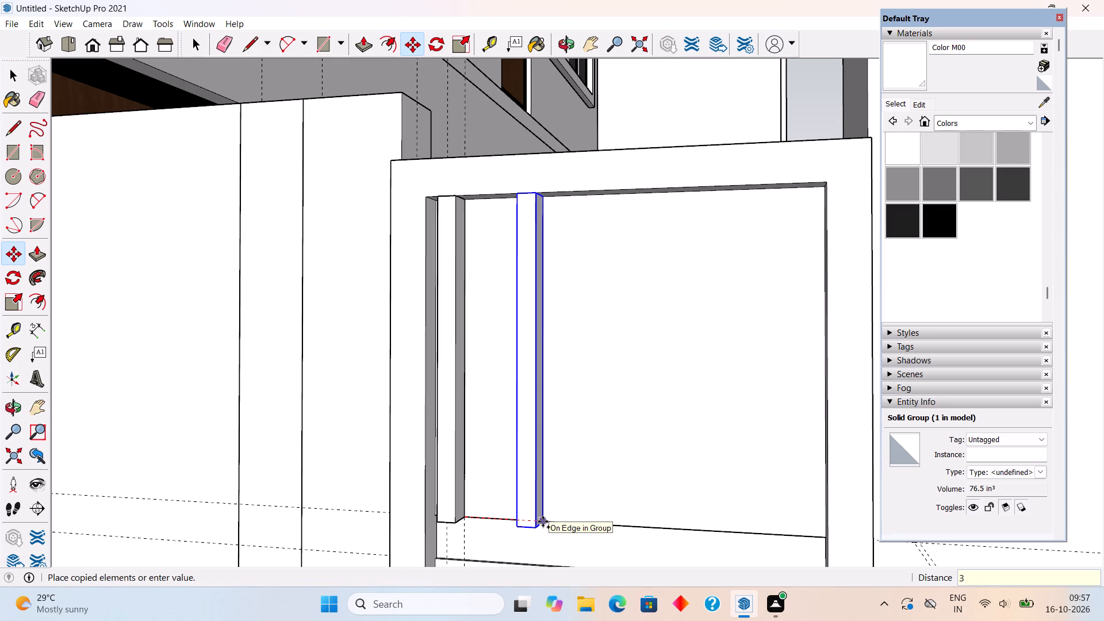
type(".5\"")
key("Return")
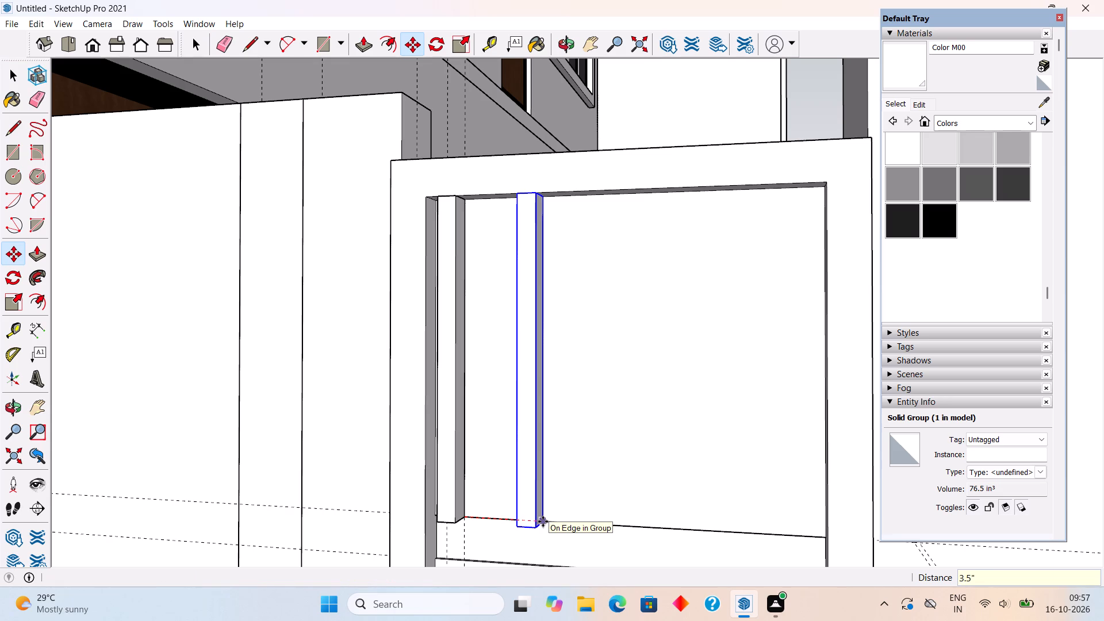
key("x")
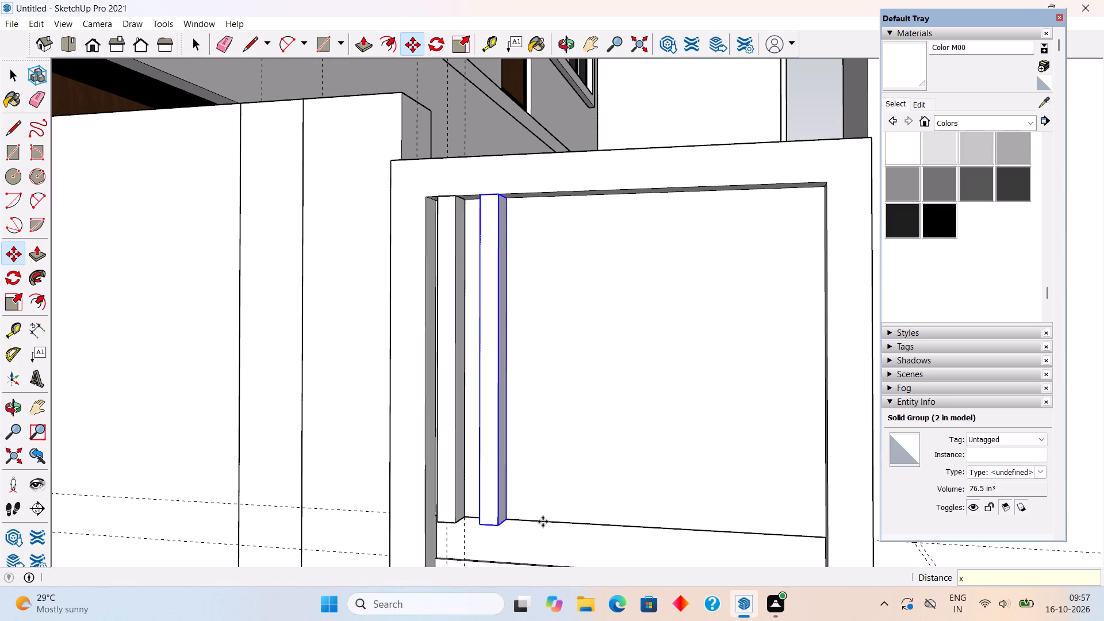
key("9")
key("Return")
scroll(543, 522, "down", 6)
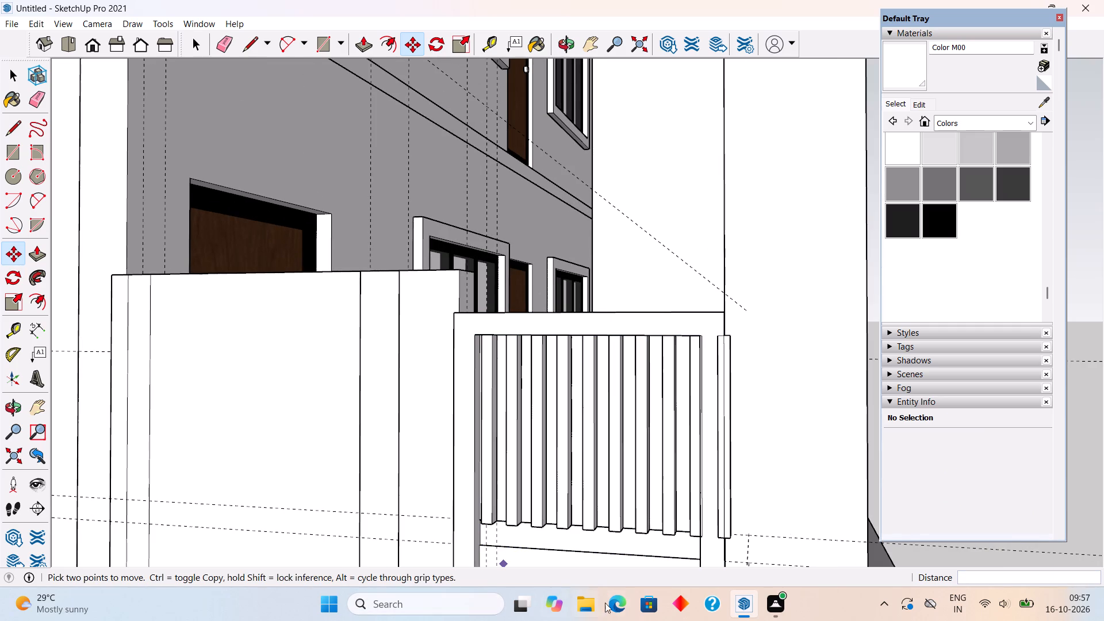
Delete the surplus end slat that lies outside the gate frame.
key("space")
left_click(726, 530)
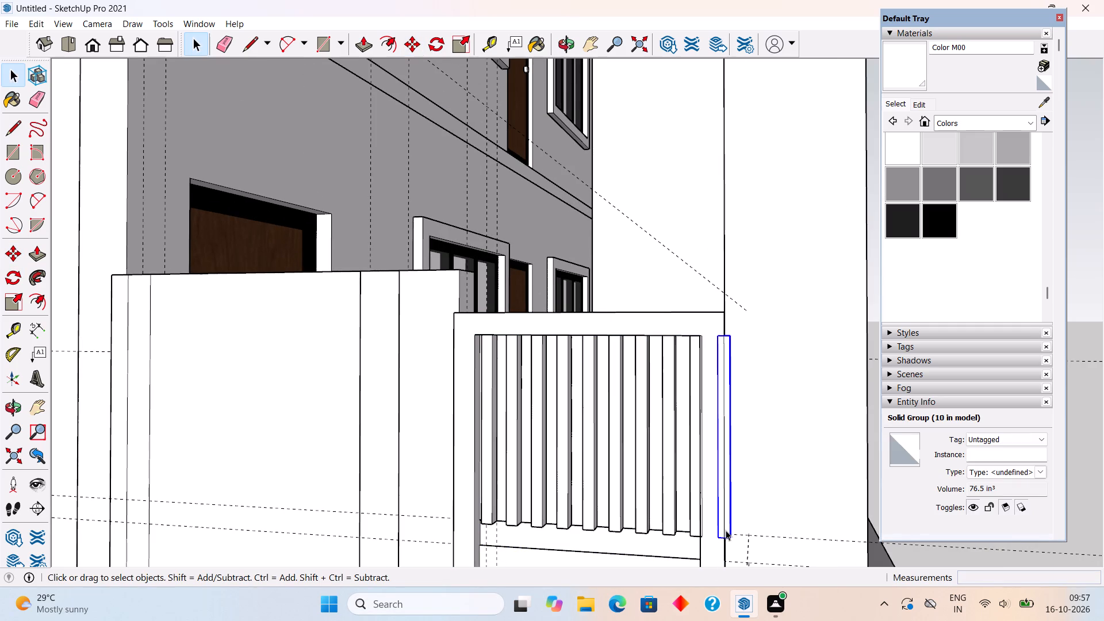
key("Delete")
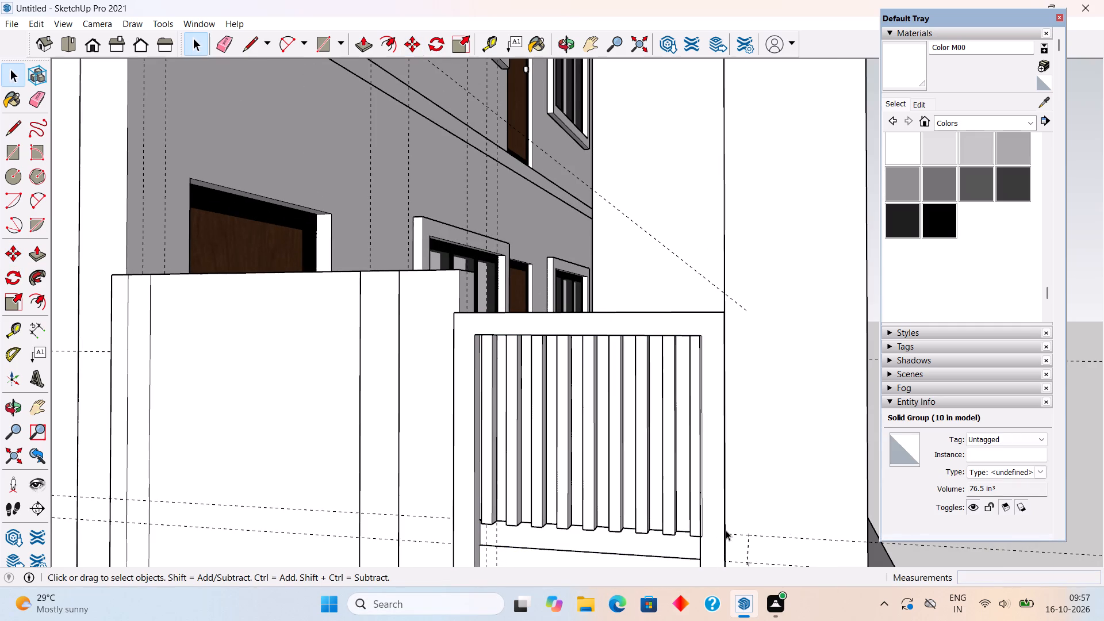
Undo the slat deletion and the slat array, keeping only the original slat group.
middle_click_drag(604, 520, 651, 518)
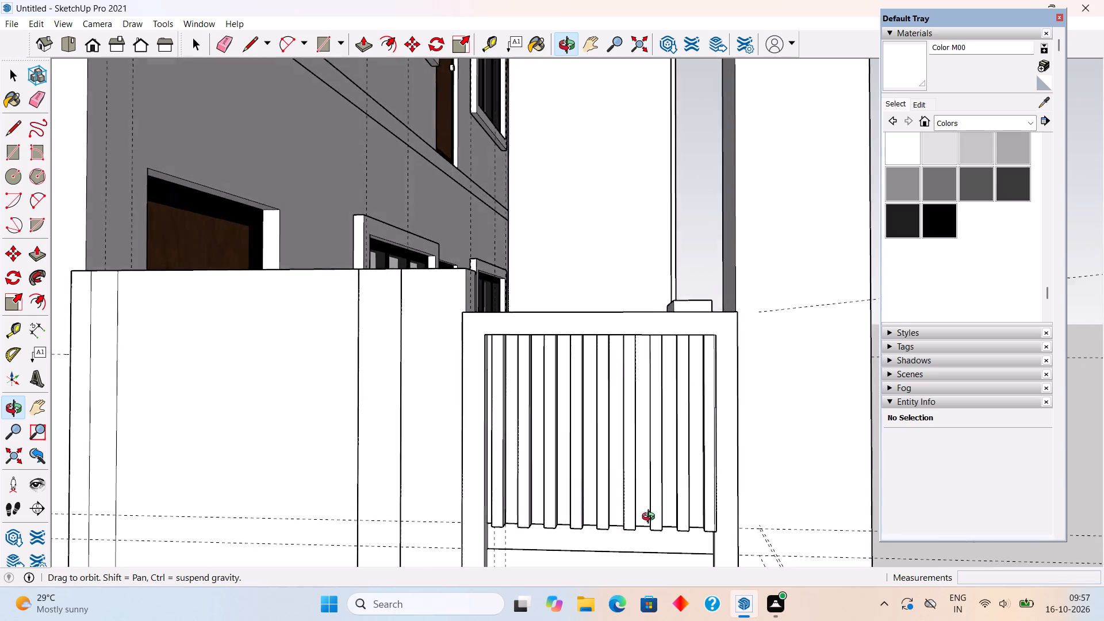
middle_click_drag(651, 518, 654, 516)
scroll(716, 493, "up", 2)
key("ctrl+z")
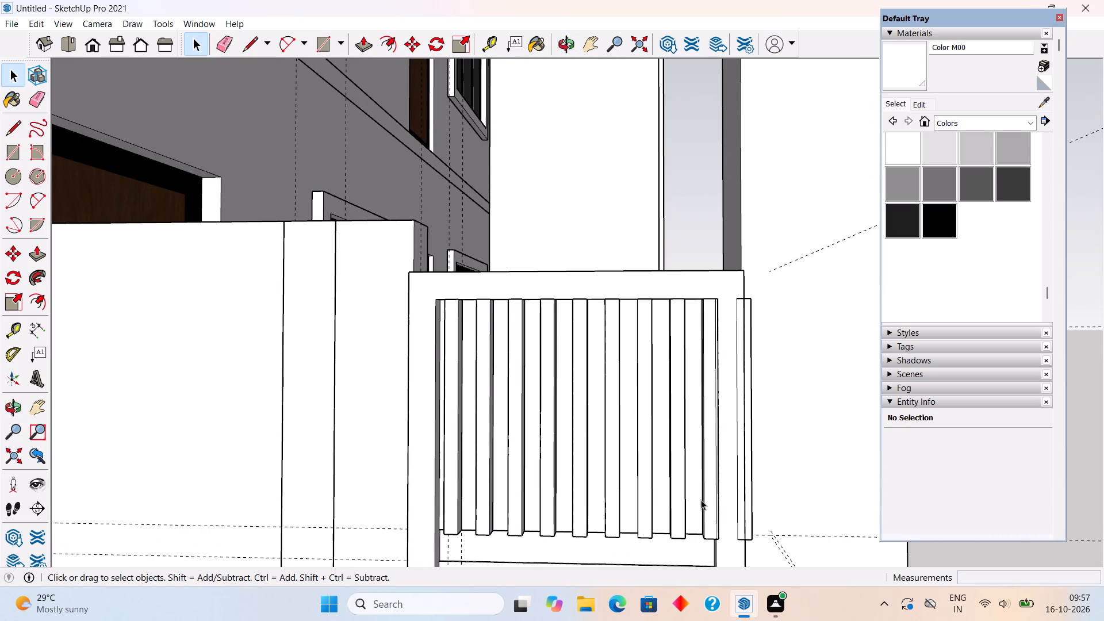
key("ctrl+z")
Copy the slat group 3" across the upper opening toward the corner pillar and array it as nine copies.
scroll(478, 535, "up", 2)
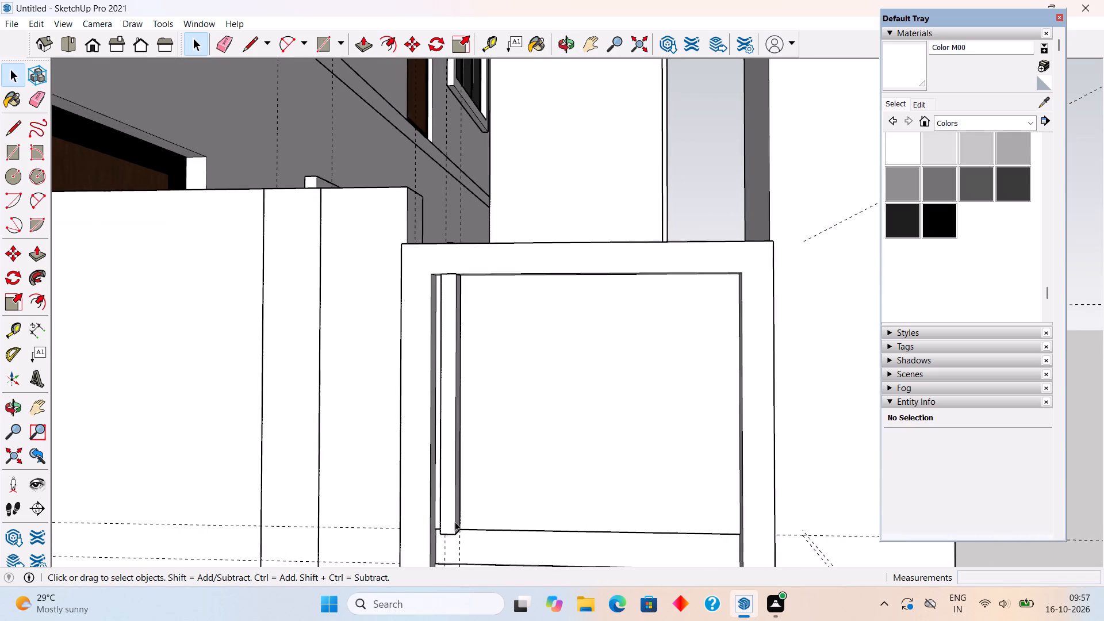
scroll(455, 522, "up", 2)
left_click(447, 516)
key("m")
left_click(447, 516)
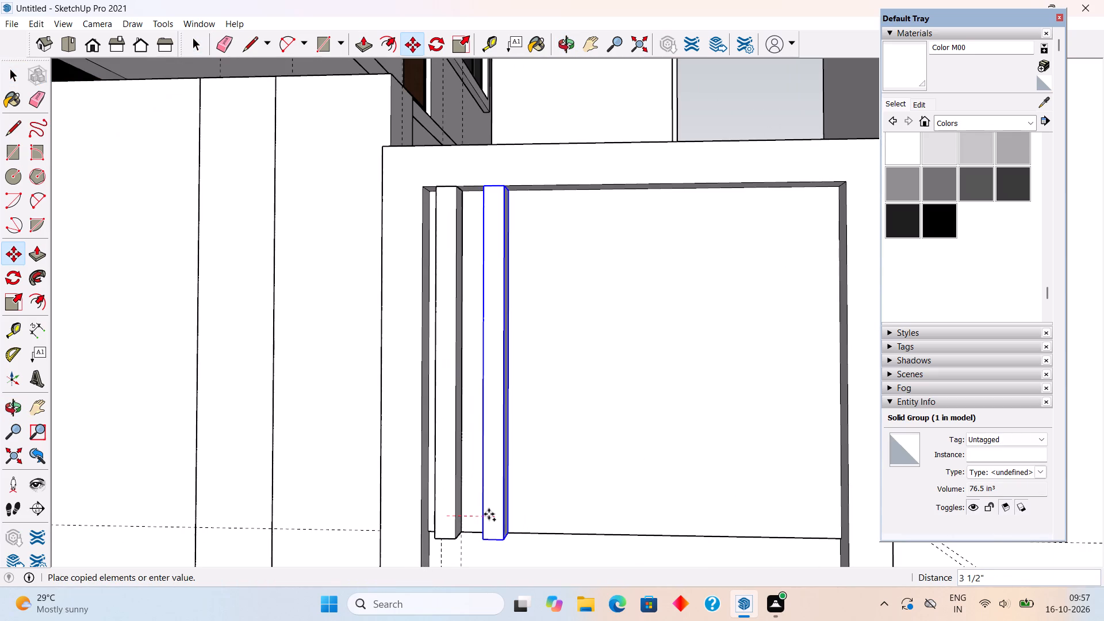
type("3\"")
key("Return")
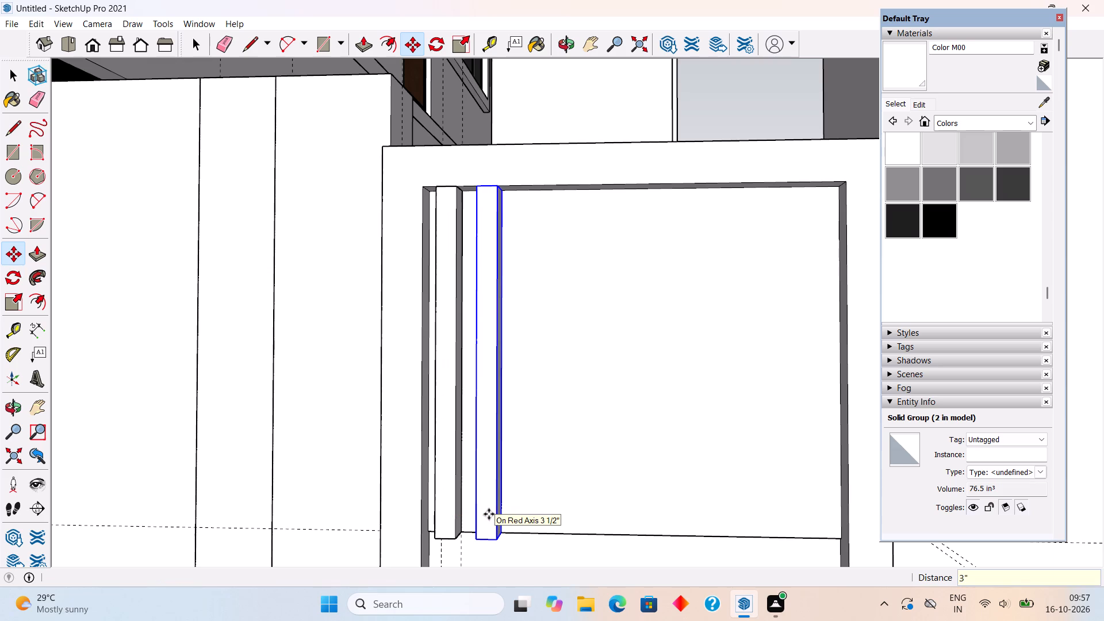
key("x")
key("9")
key("Return")
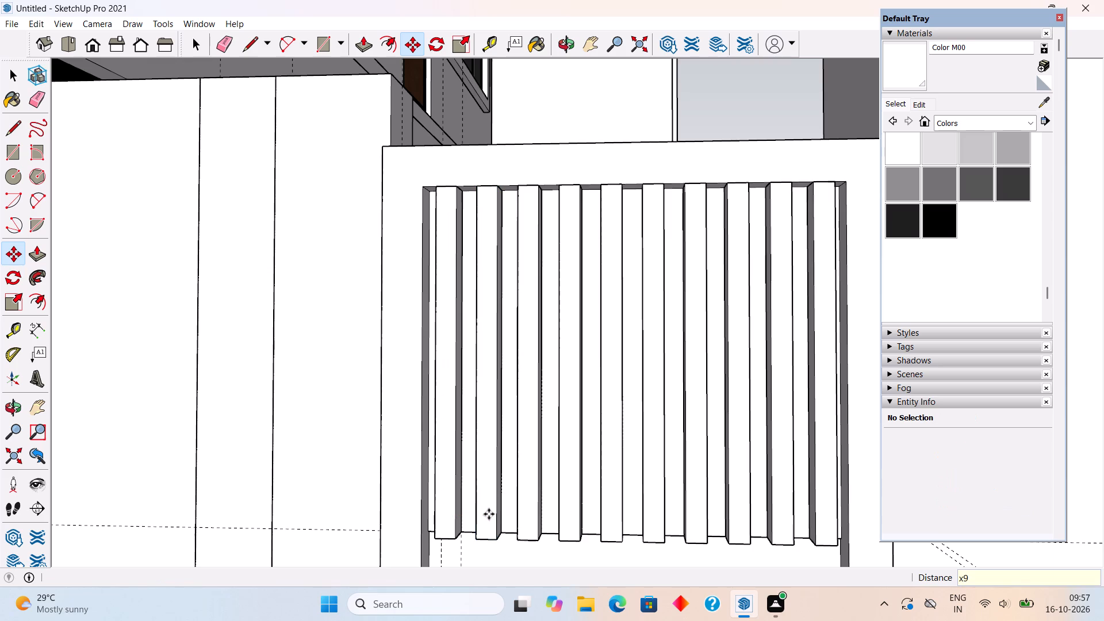
Select all ten slats in the upper opening and make them one group.
key("space")
left_click(439, 516)
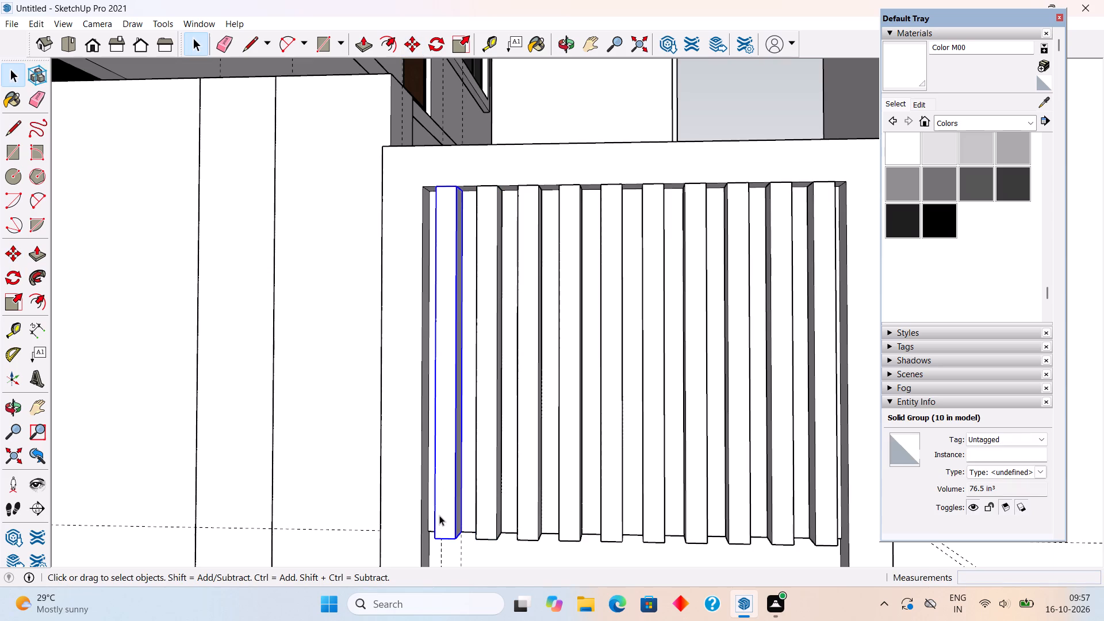
left_click(494, 499, "ctrl")
left_click(528, 477, "ctrl")
left_click(563, 476, "ctrl")
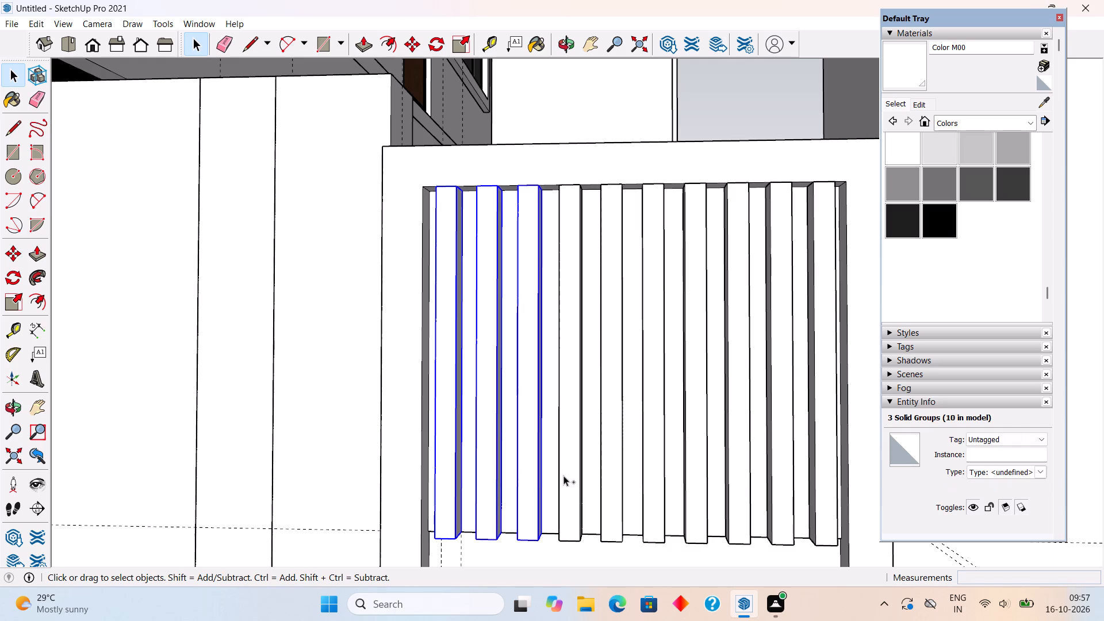
left_click(611, 476, "ctrl")
left_click(653, 467, "ctrl")
left_click(695, 455, "ctrl")
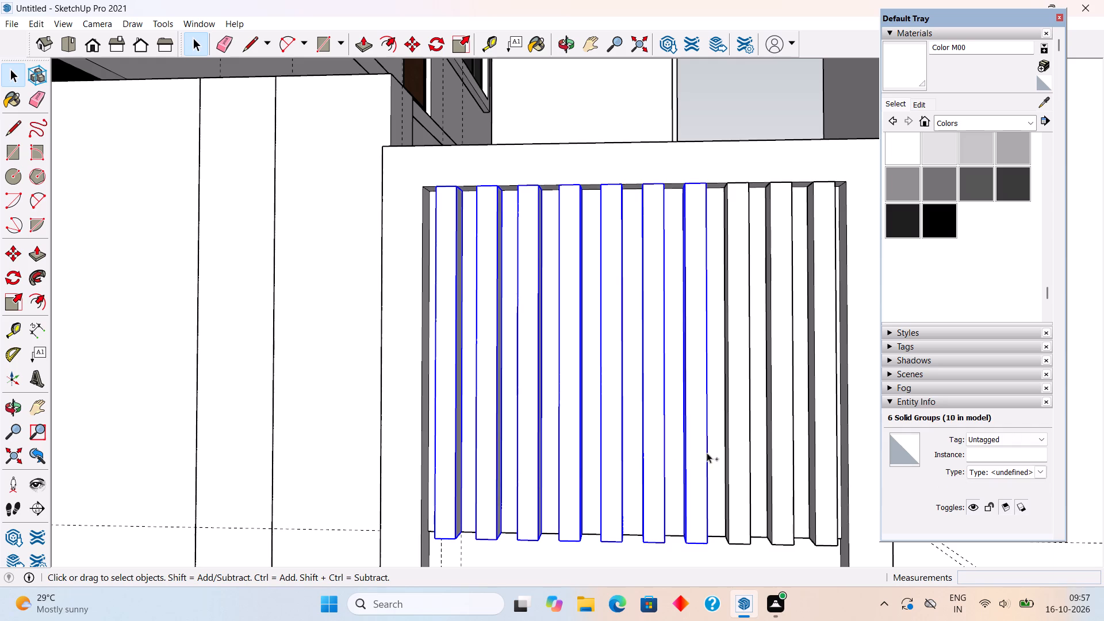
left_click(738, 432, "ctrl")
left_click(780, 415, "ctrl")
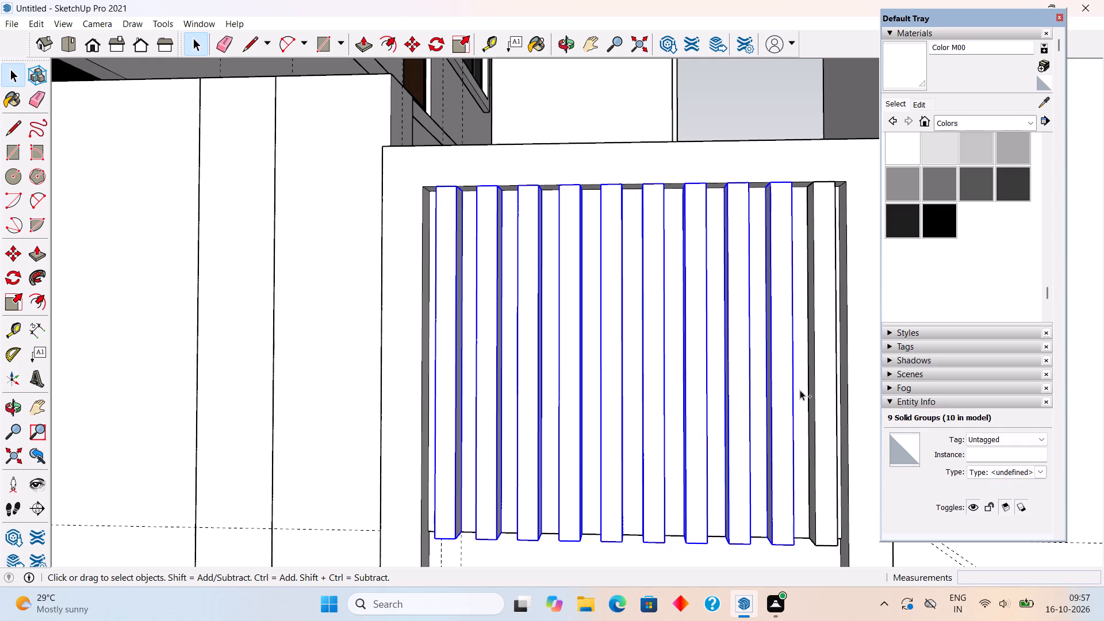
left_click(833, 394, "ctrl")
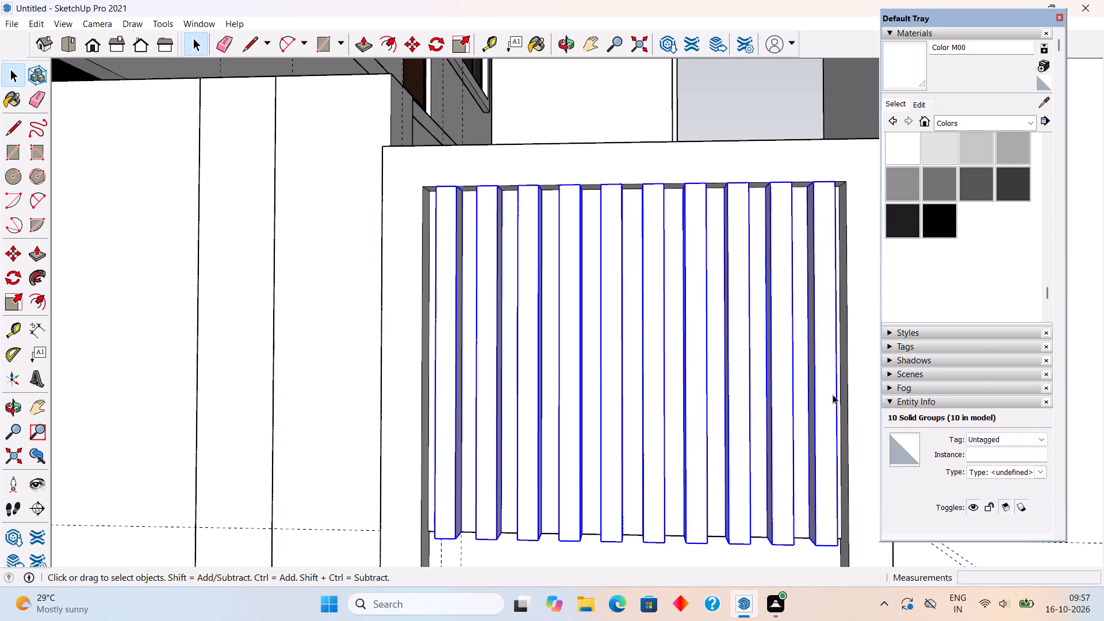
right_click(833, 394)
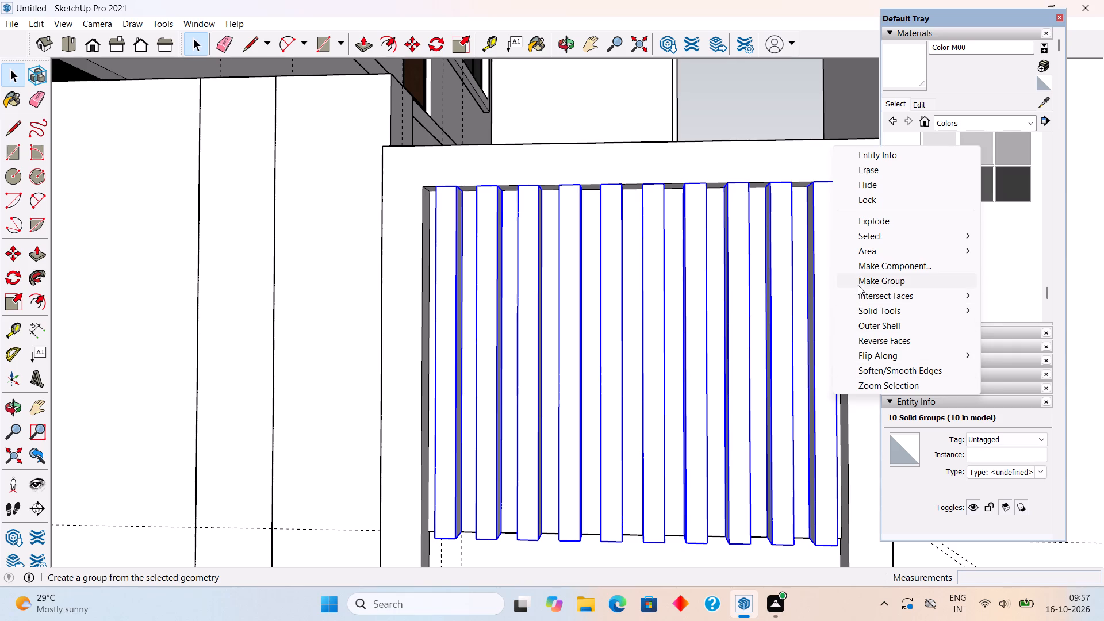
left_click(858, 285)
Copy the slat group 2' 4 1/2" straight down into the gate's lower opening.
scroll(666, 244, "down", 11)
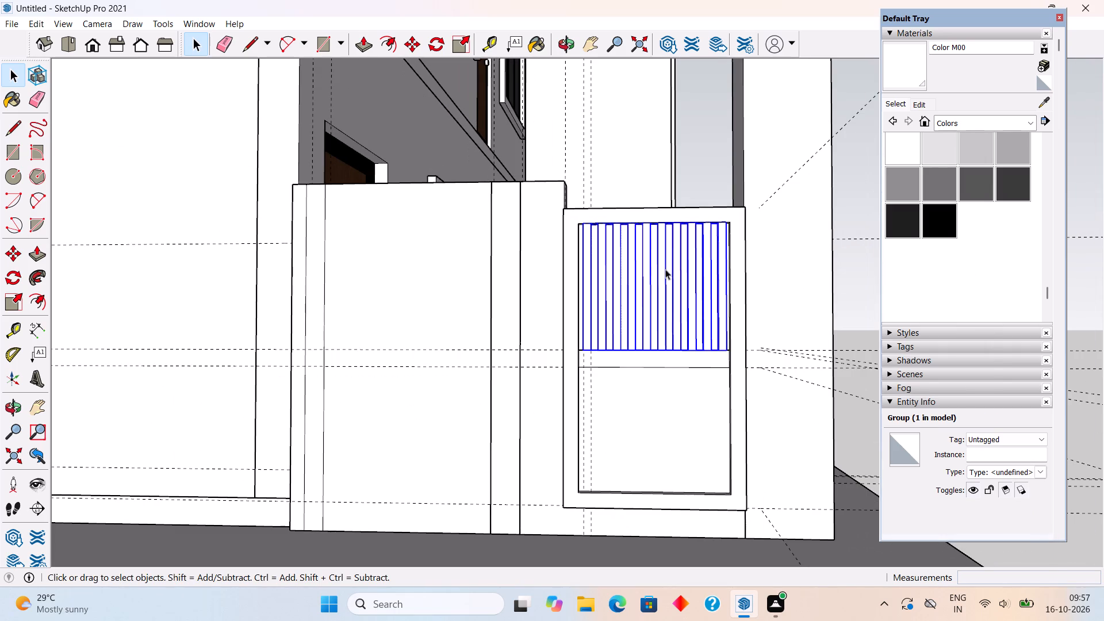
middle_click(603, 462)
scroll(579, 382, "up", 5)
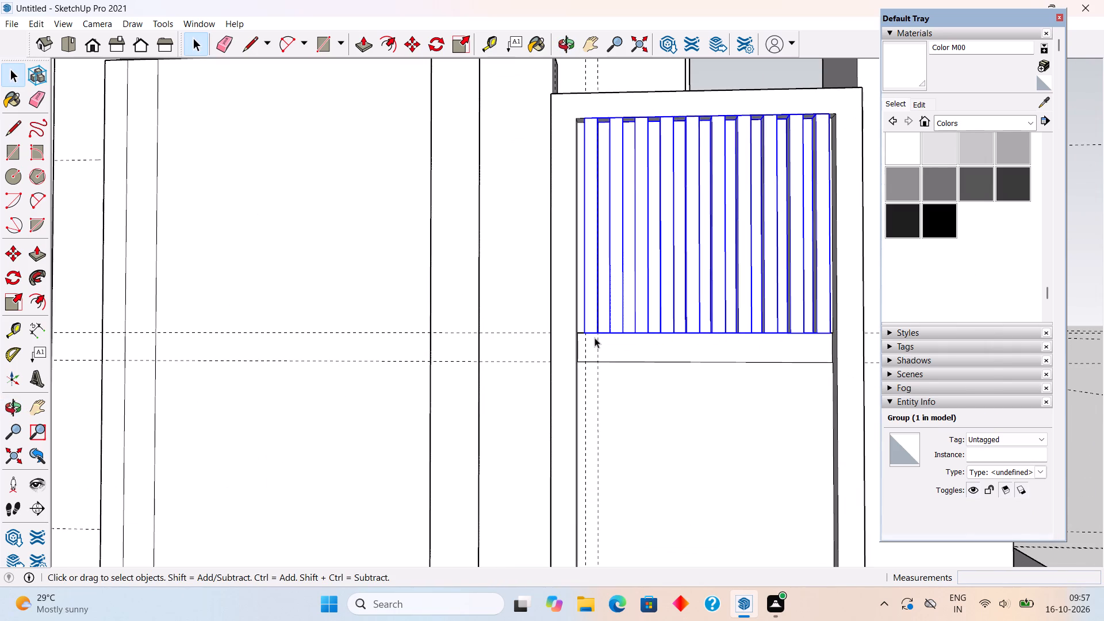
key("m")
left_click(585, 334)
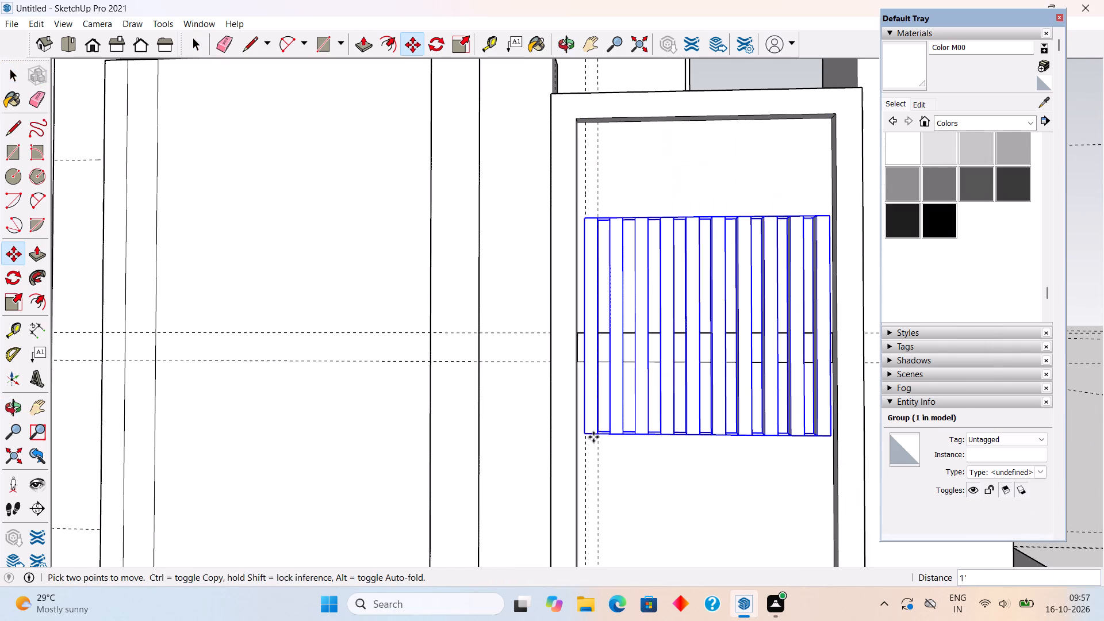
scroll(593, 437, "down", 8)
scroll(585, 485, "up", 3)
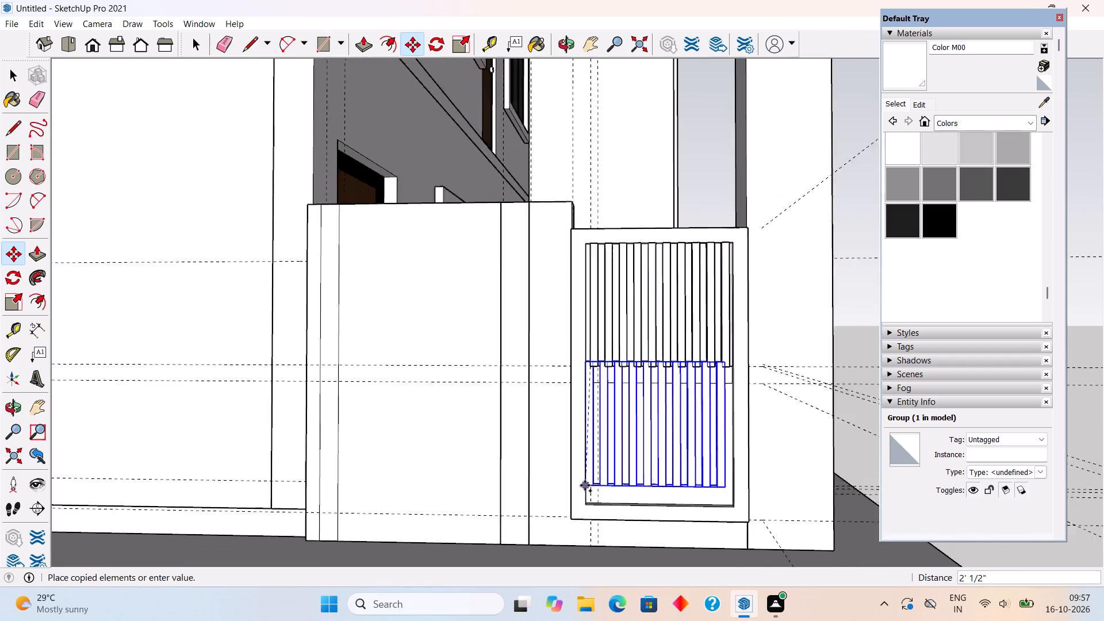
scroll(585, 485, "up", 1)
left_click(591, 513)
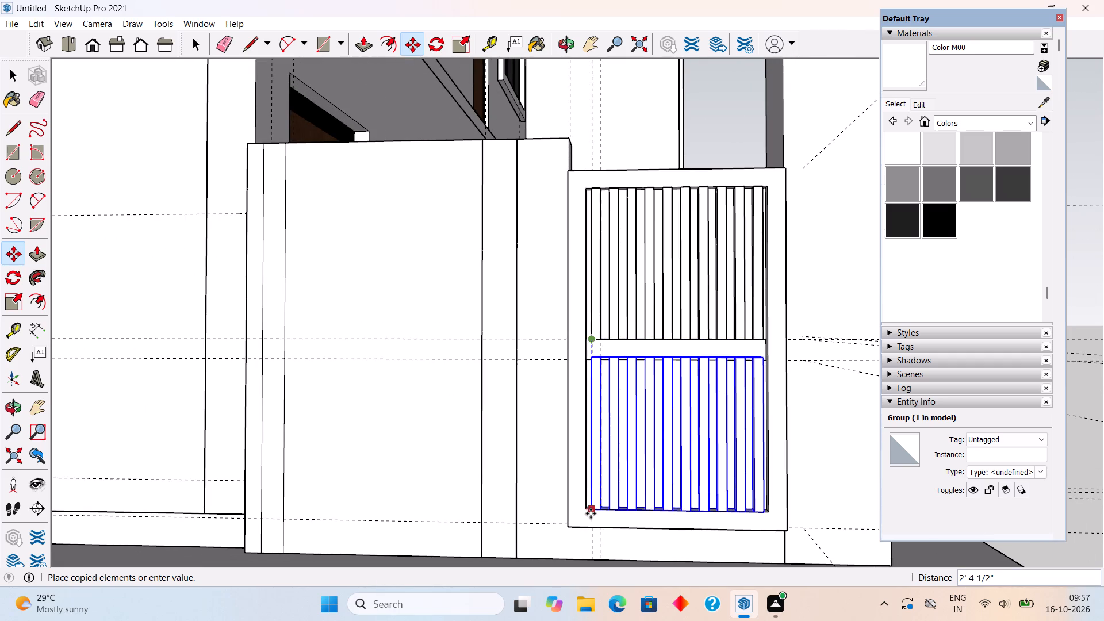
key("space")
scroll(579, 499, "down", 5)
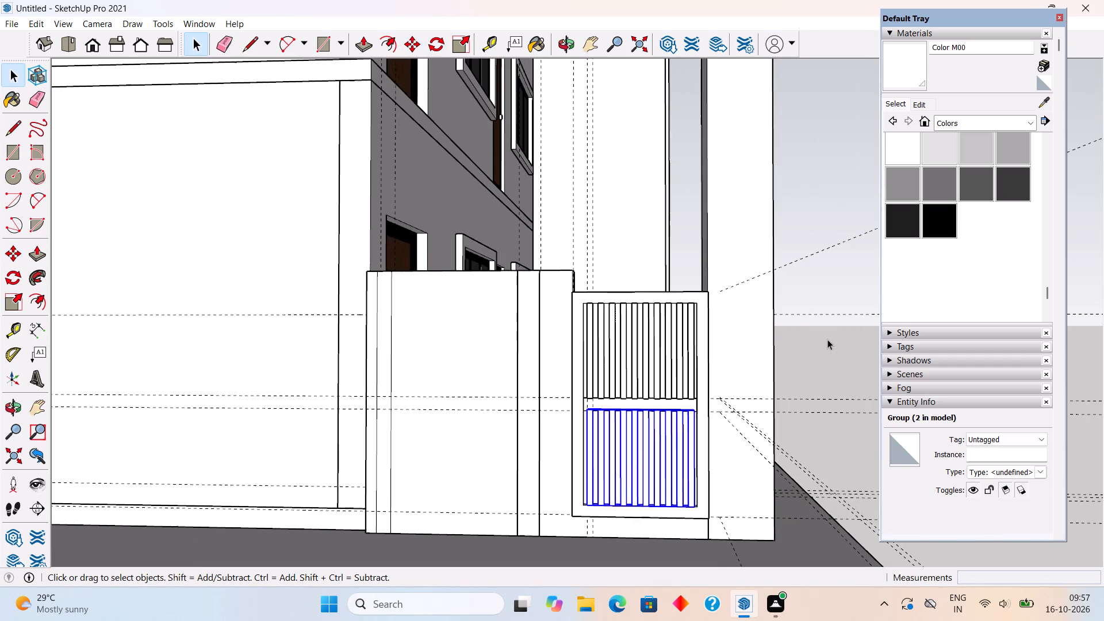
left_click(827, 339)
Draw a 2' 4 1/2" by 2" rectangle across the tops of the lower slats, against the middle band.
scroll(604, 387, "up", 7)
middle_click_drag(658, 436, 628, 503)
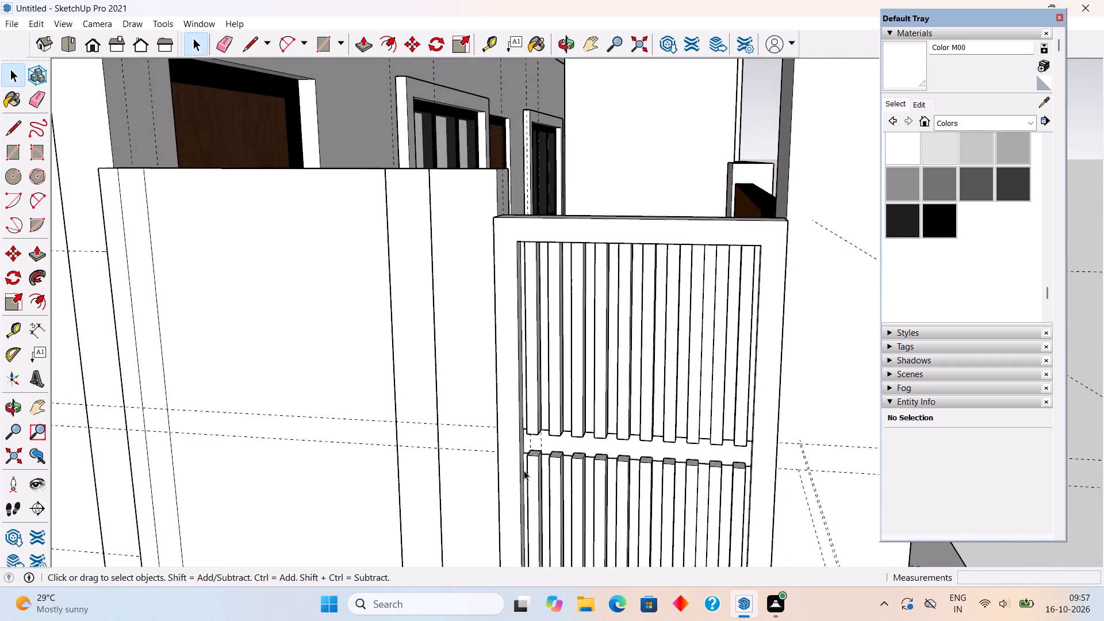
scroll(524, 470, "up", 11)
middle_click_drag(545, 437, 512, 471)
scroll(554, 379, "up", 4)
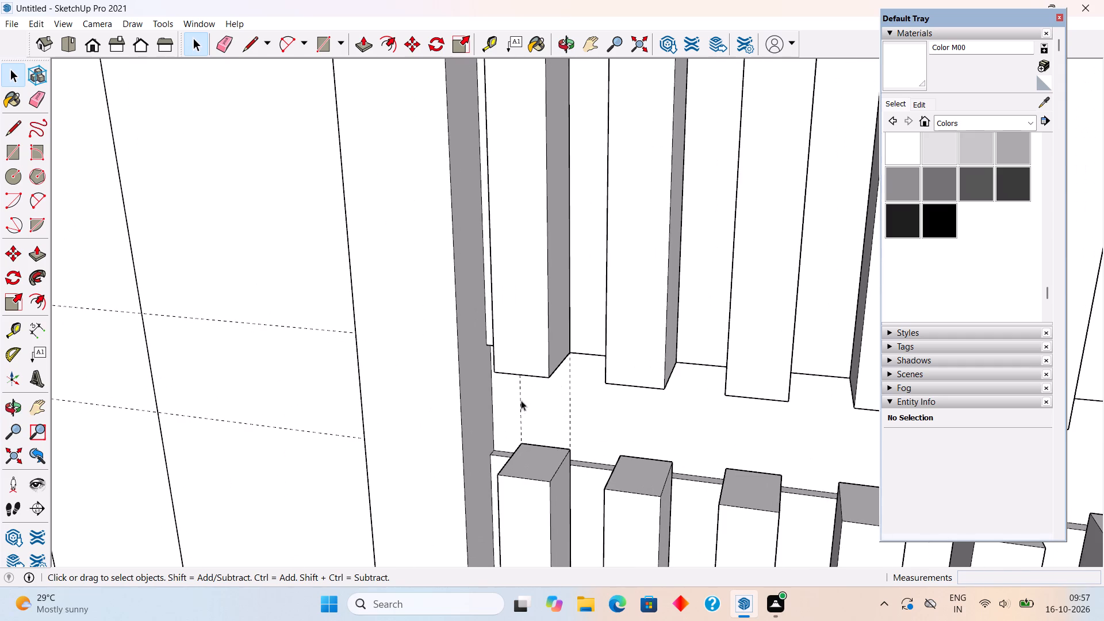
middle_click_drag(516, 369, 504, 387)
scroll(530, 451, "up", 4)
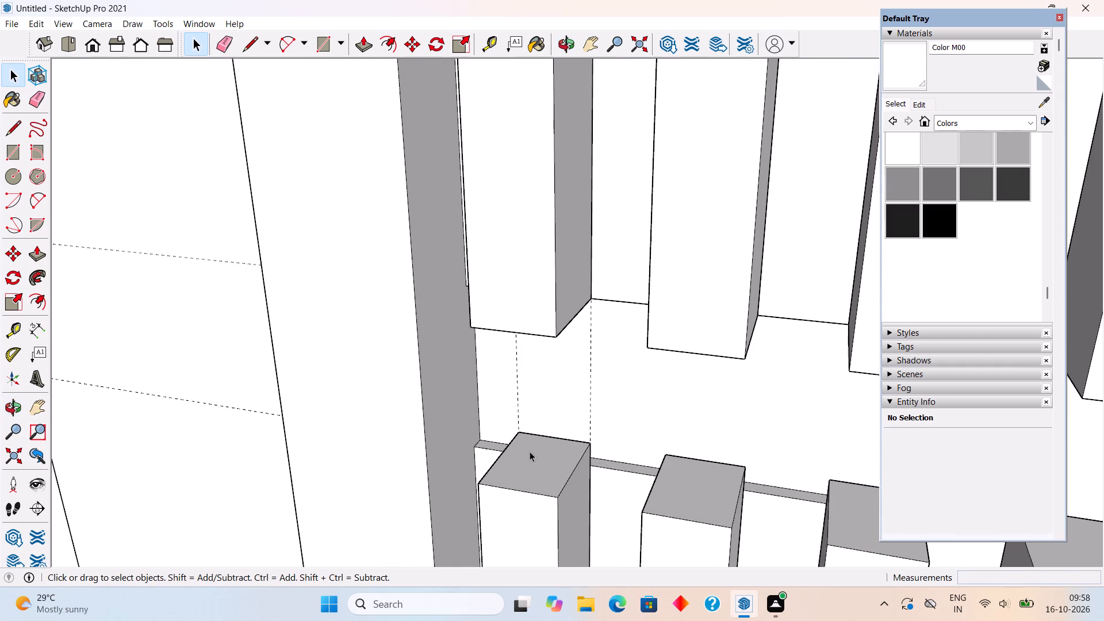
key("r")
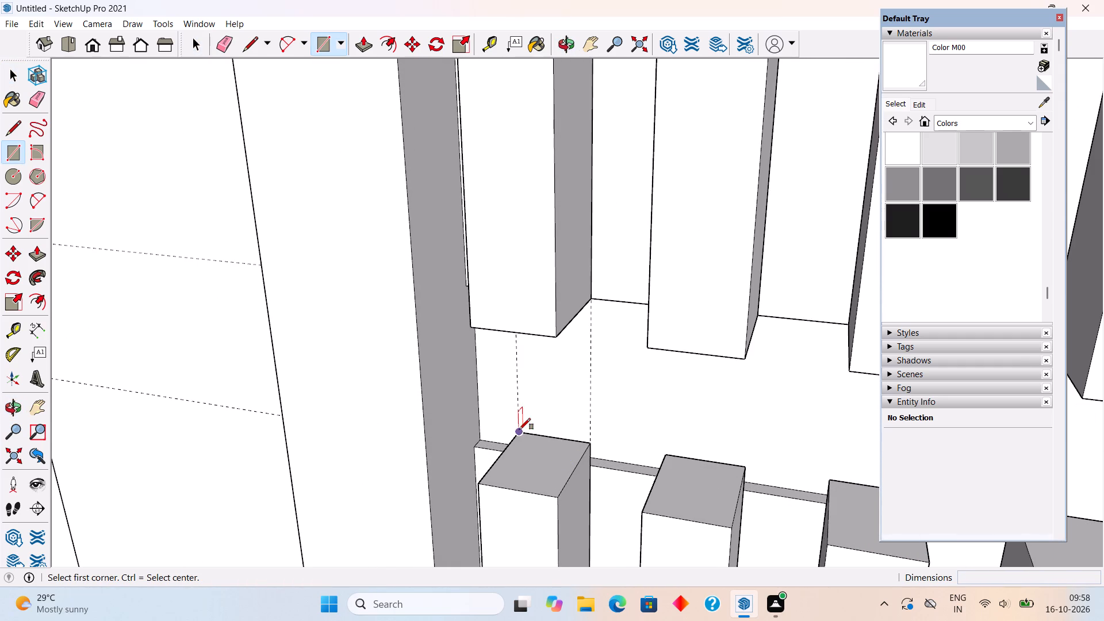
left_click(519, 430)
scroll(507, 437, "down", 13)
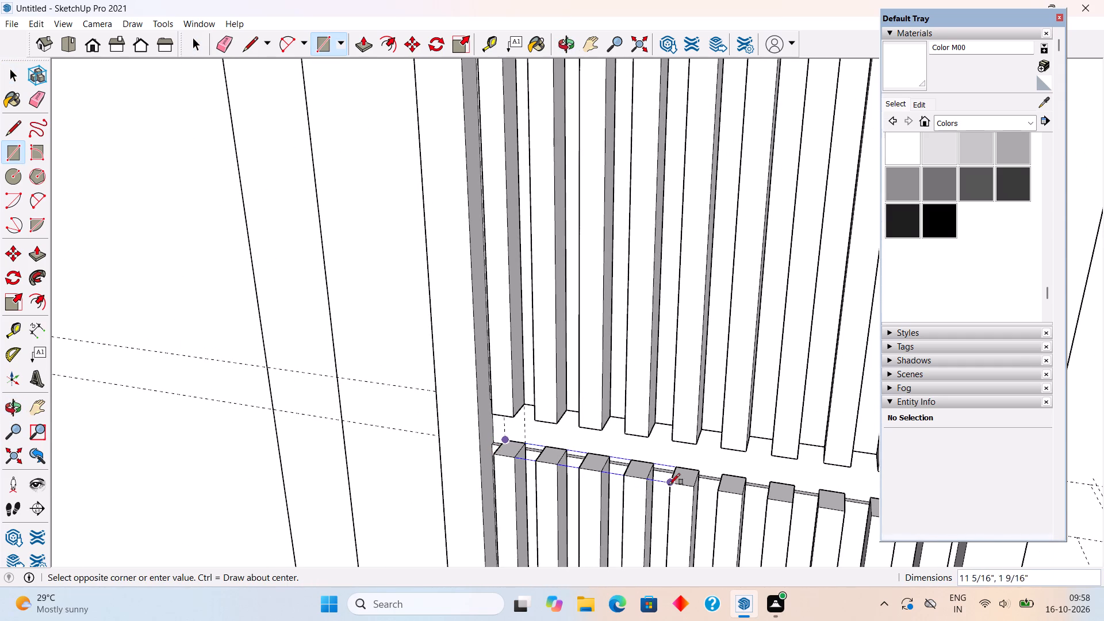
scroll(675, 482, "down", 7)
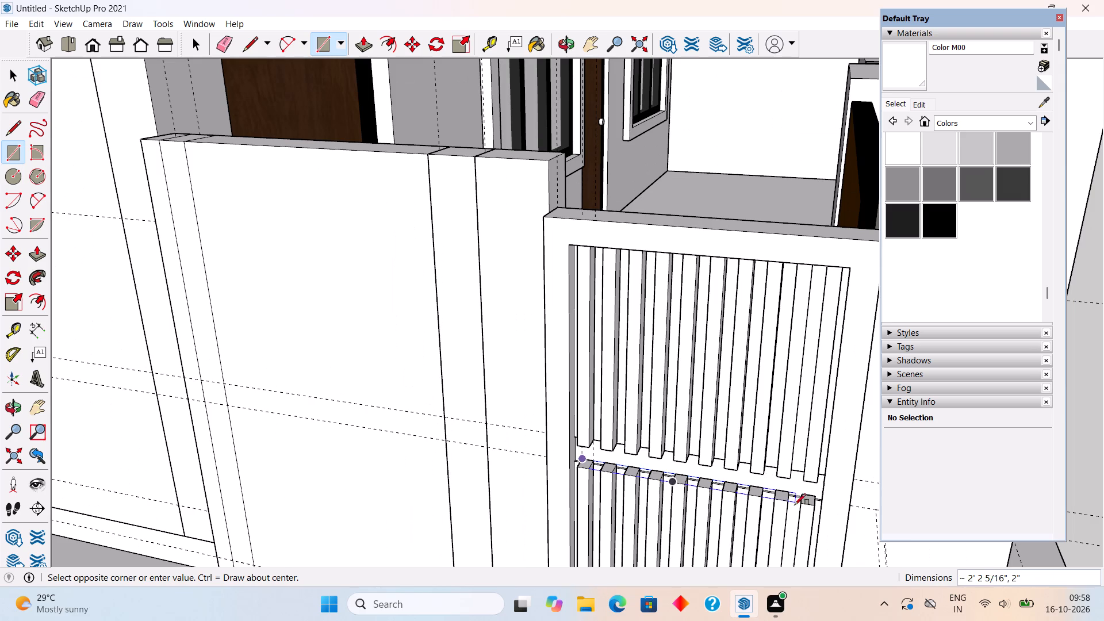
left_click(819, 510)
Push/Pull the new rectangle up 0.9" to form a horizontal rail.
key("p")
left_click(780, 493)
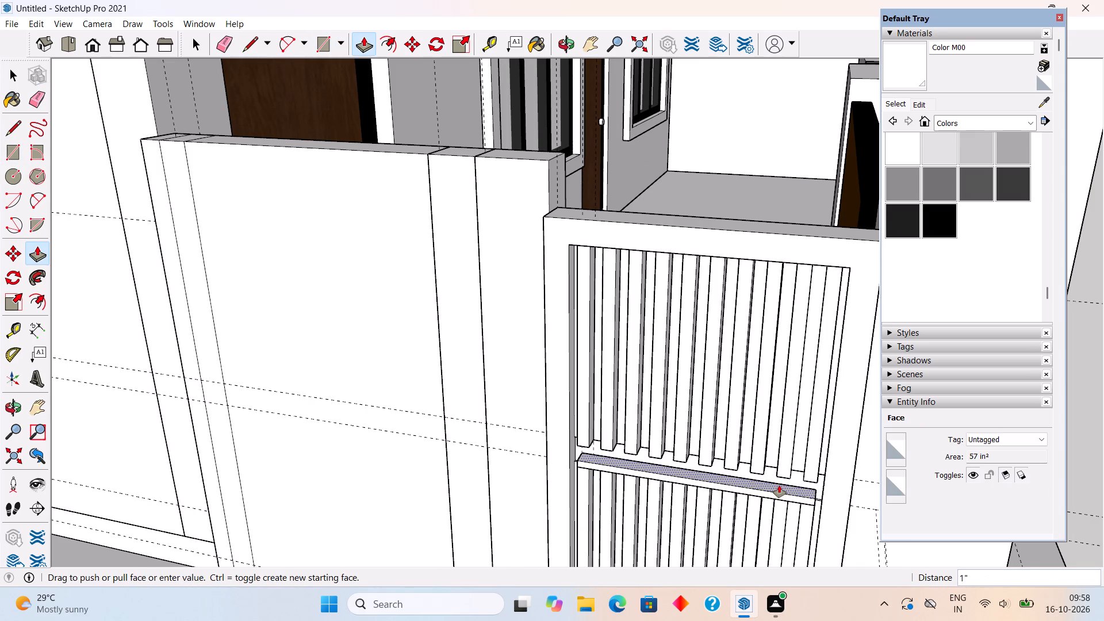
type(".9\"")
key("Return")
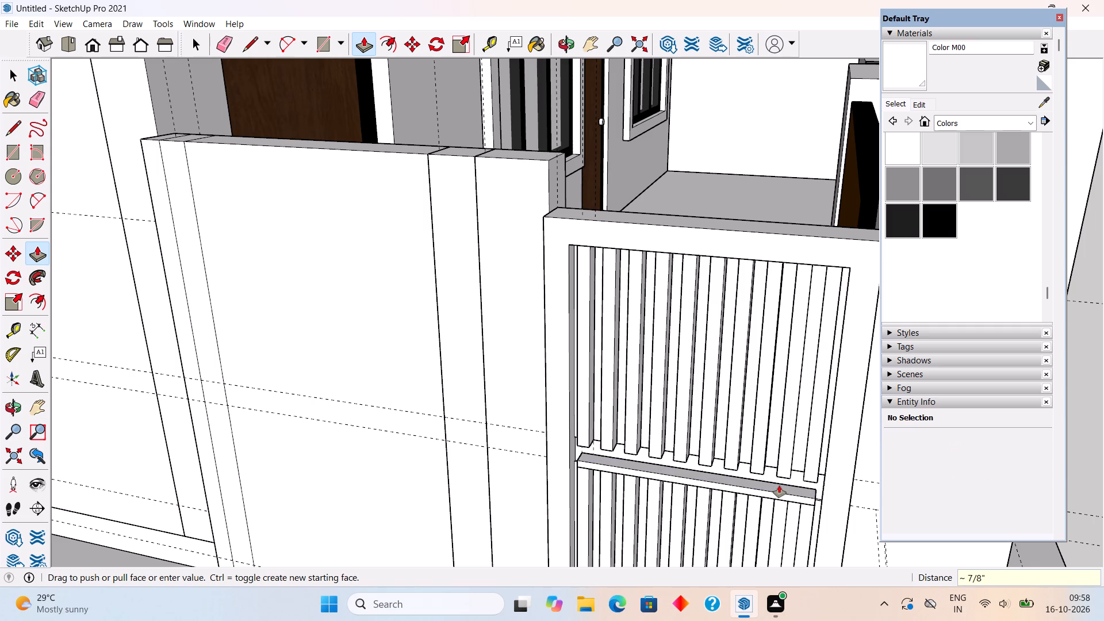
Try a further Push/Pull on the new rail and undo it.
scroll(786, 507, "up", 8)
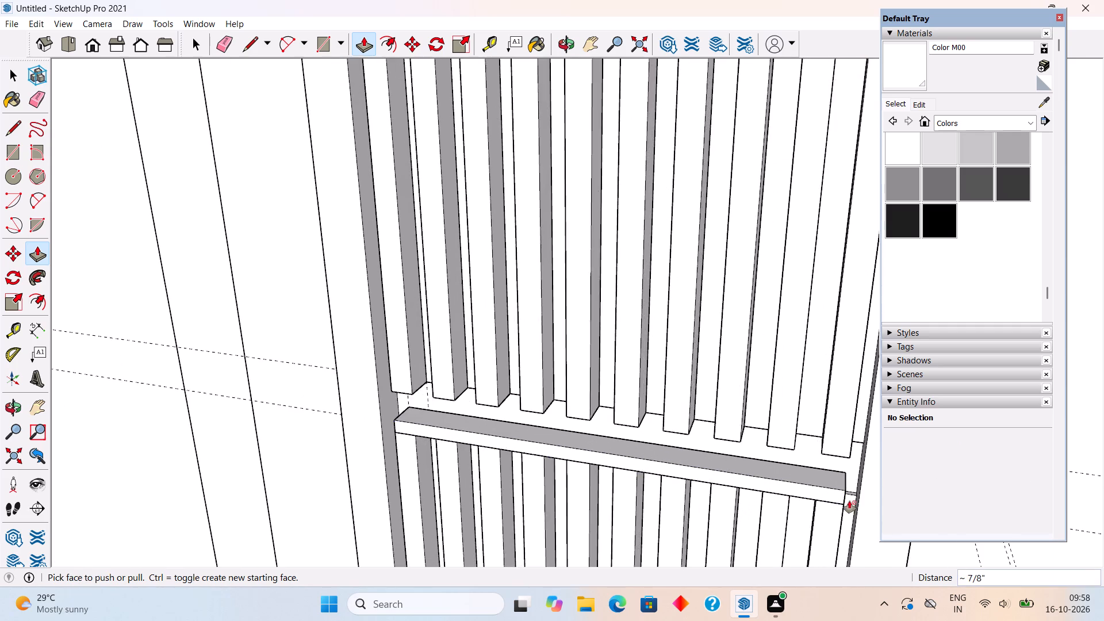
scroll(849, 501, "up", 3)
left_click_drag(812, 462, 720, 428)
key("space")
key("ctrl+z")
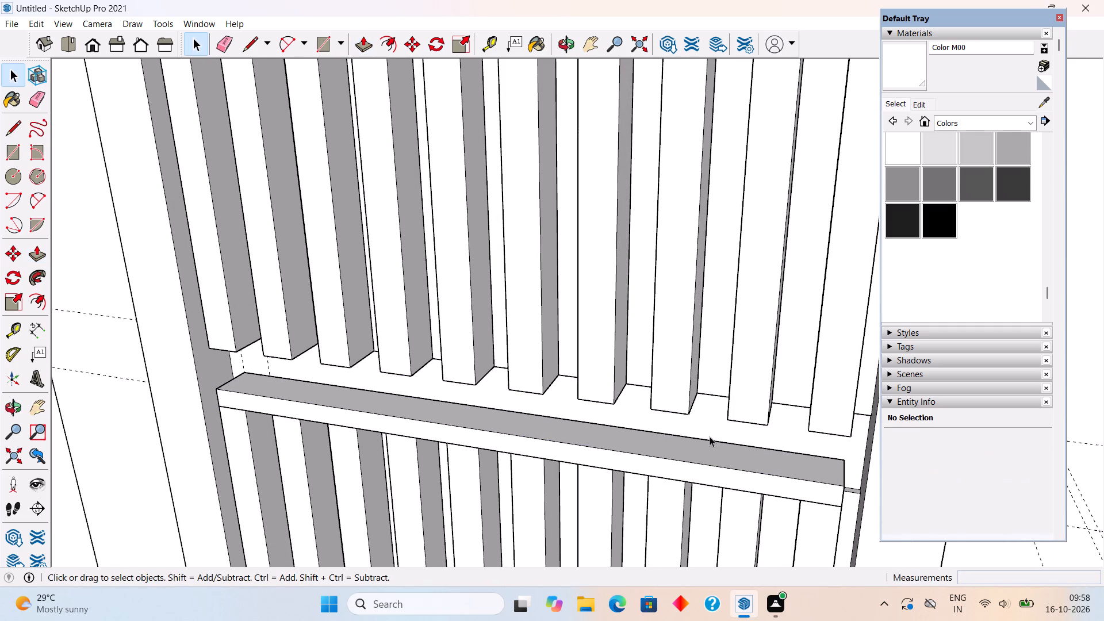
Push/Pull the right end face of the new horizontal rail about 3/4" outward to meet the gate frame.
scroll(710, 436, "down", 6)
scroll(811, 469, "up", 11)
middle_click_drag(795, 473, 770, 474)
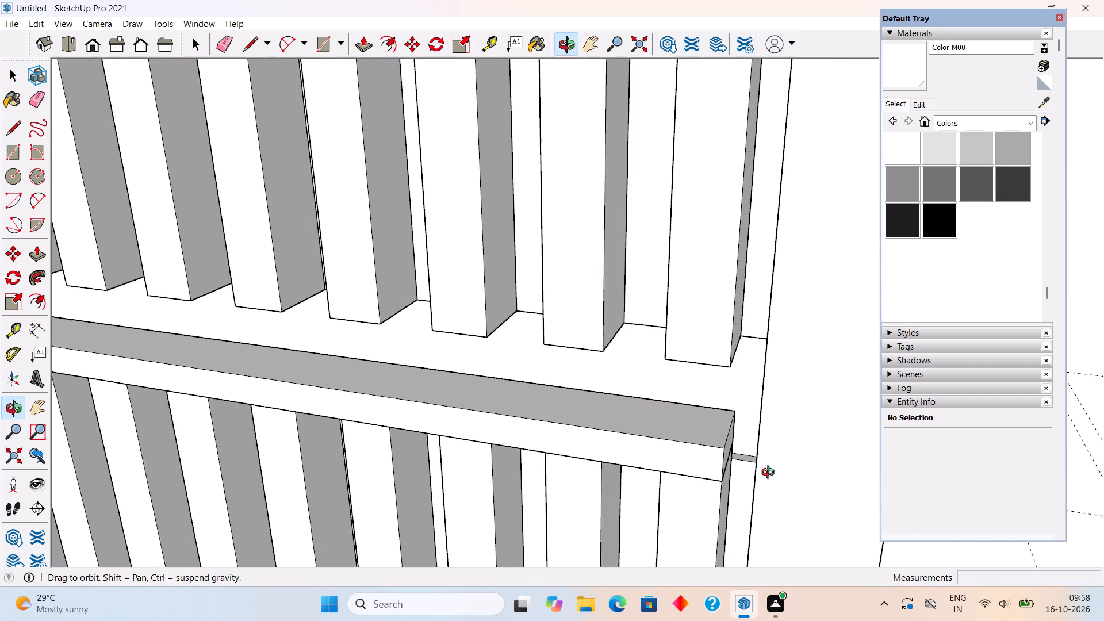
middle_click_drag(770, 474, 754, 473)
scroll(734, 465, "up", 4)
key("p")
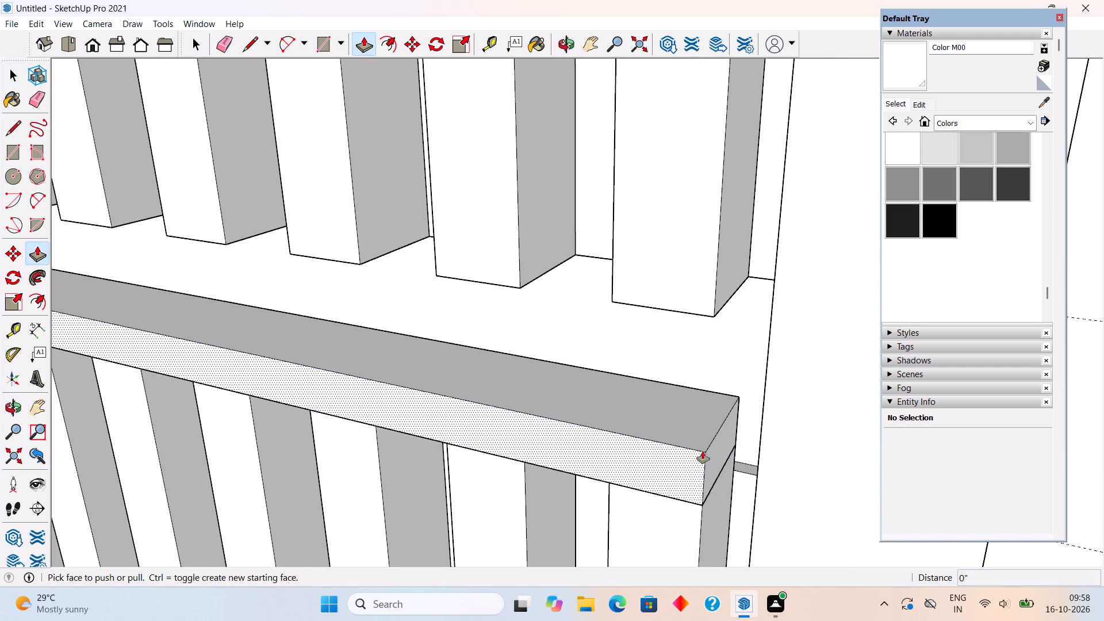
left_click(714, 457)
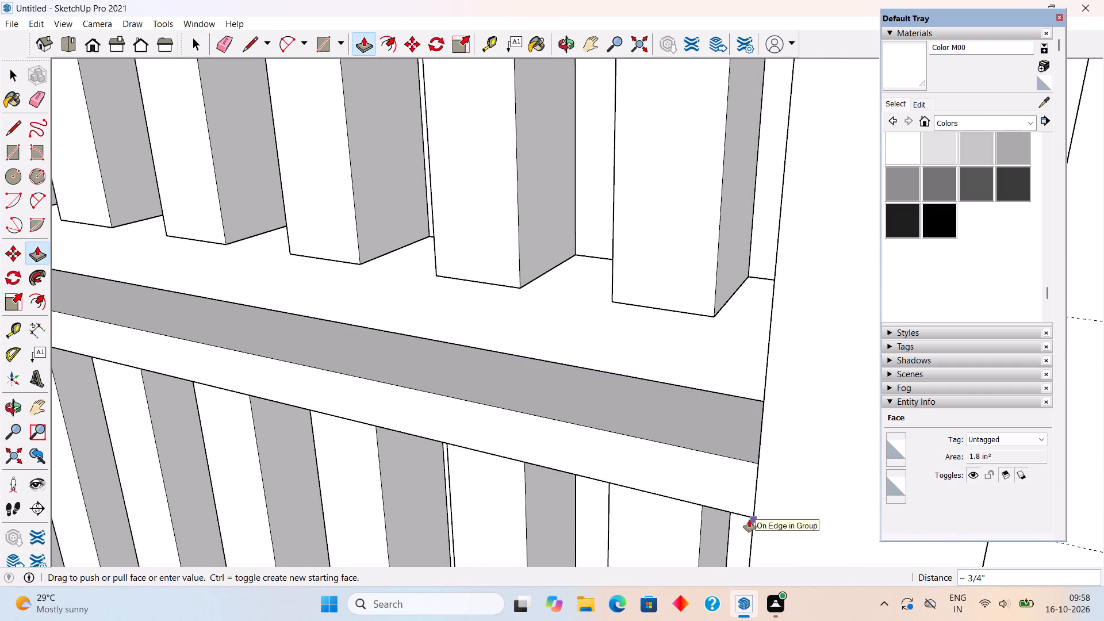
left_click(749, 520)
Push/Pull the rail's left end face about 1" outward to meet the opposite side of the gate frame.
scroll(750, 521, "down", 16)
scroll(378, 473, "up", 6)
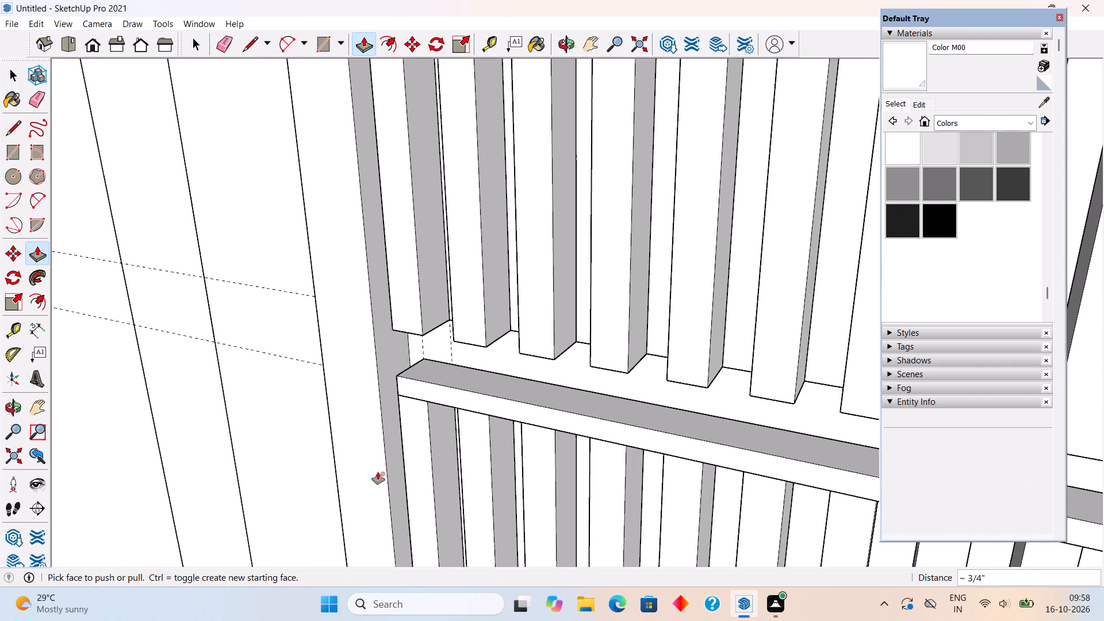
middle_click_drag(384, 463, 592, 480)
middle_click_drag(531, 469, 617, 468)
scroll(450, 453, "up", 2)
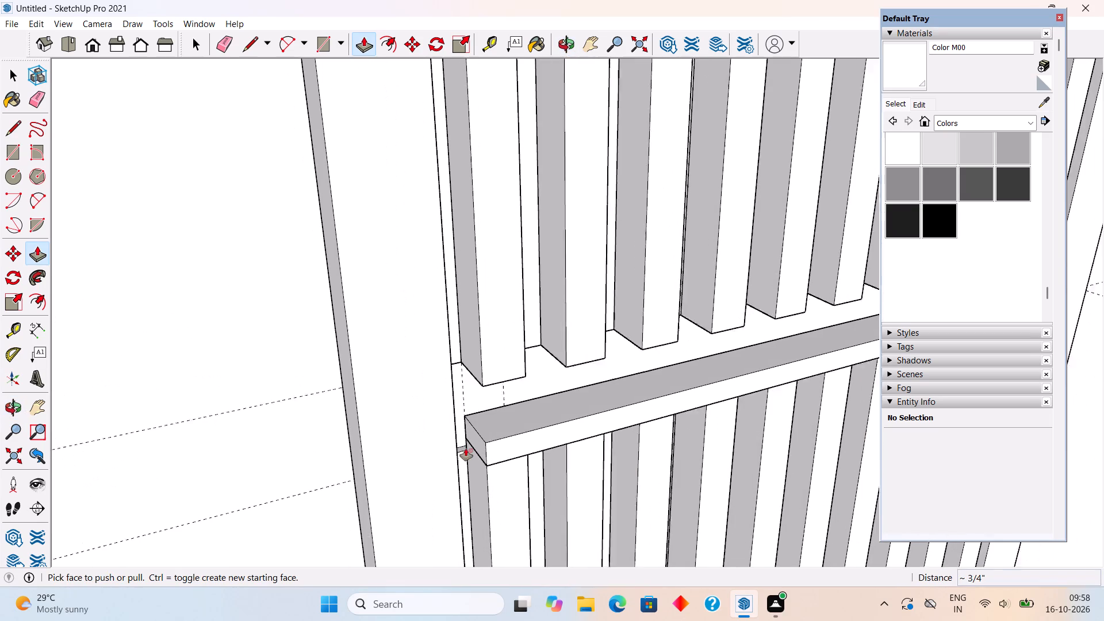
scroll(466, 448, "up", 3)
left_click(489, 442)
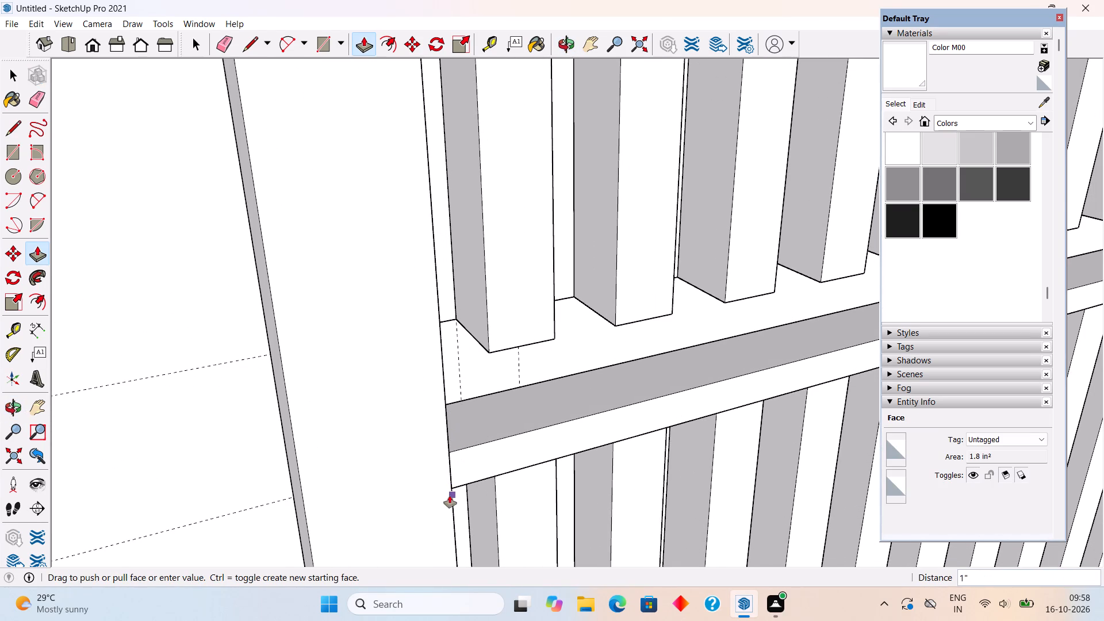
left_click(450, 496)
Select all of the horizontal rail's connected geometry and make it a group.
key("space")
triple_click(520, 450)
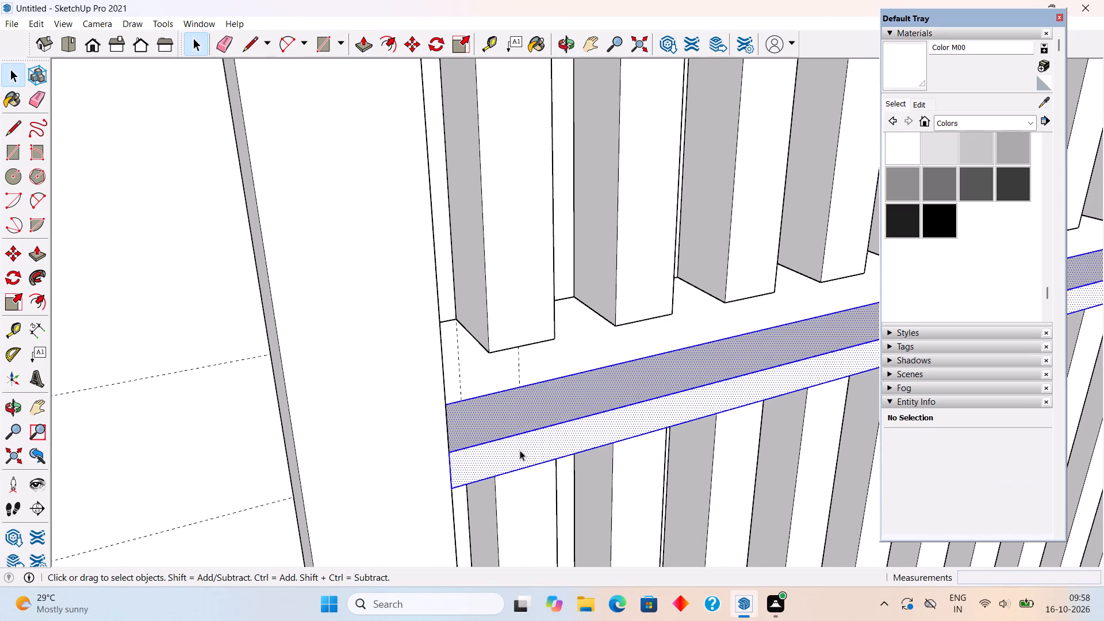
right_click(520, 450)
left_click(565, 352)
Copy the rail group straight up about 2 1/16" to sit against the bottoms of the upper slats.
middle_click_drag(455, 430, 348, 413)
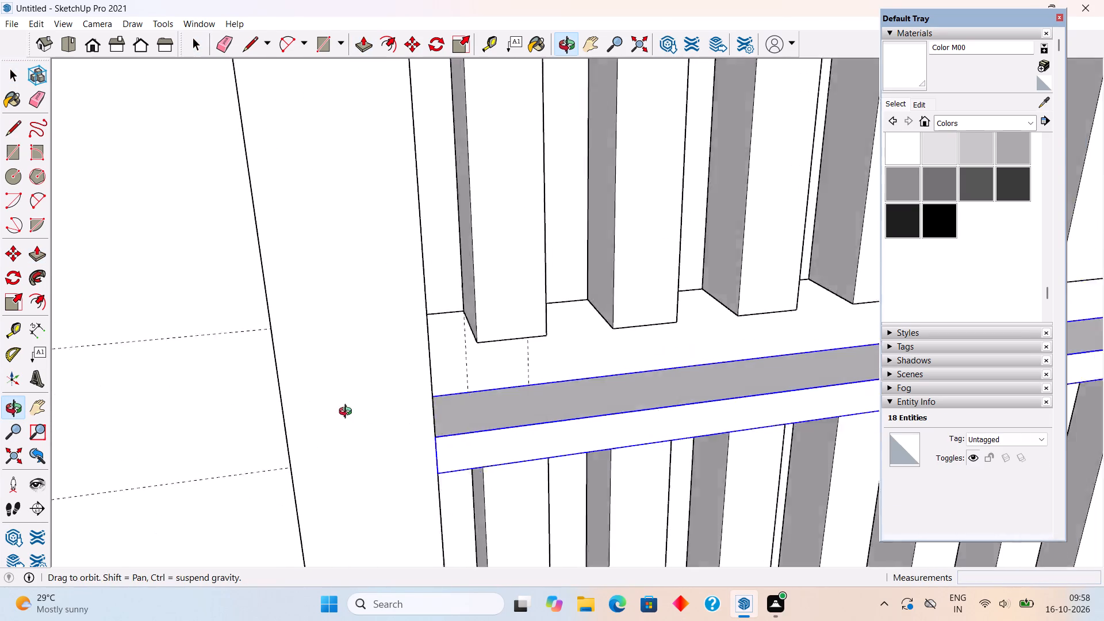
middle_click_drag(348, 413, 335, 408)
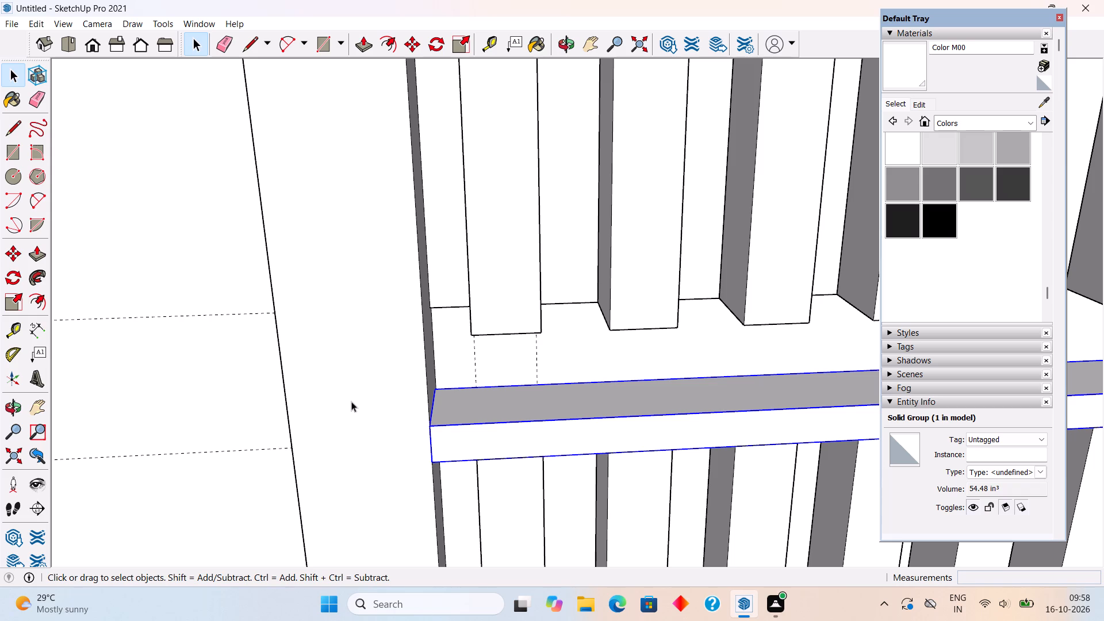
key("m")
left_click(428, 428)
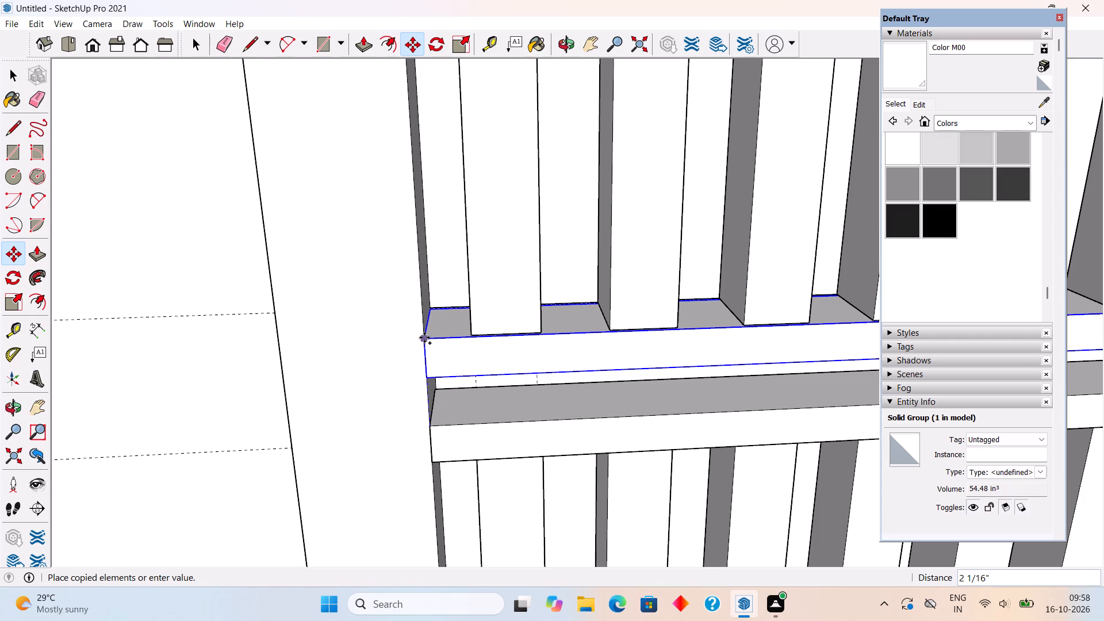
left_click(424, 338)
key("space")
scroll(424, 338, "down", 14)
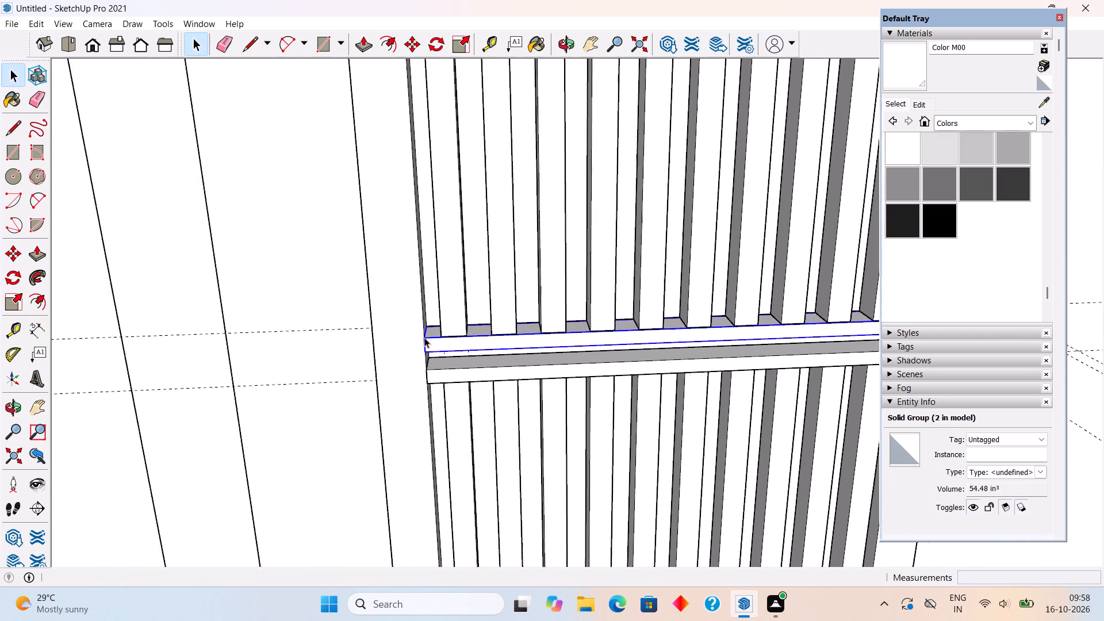
scroll(424, 338, "down", 14)
left_click(782, 270)
Examine the side gate's slats and two middle rails from several angles and compare them with the front gate.
middle_click_drag(578, 517, 562, 442)
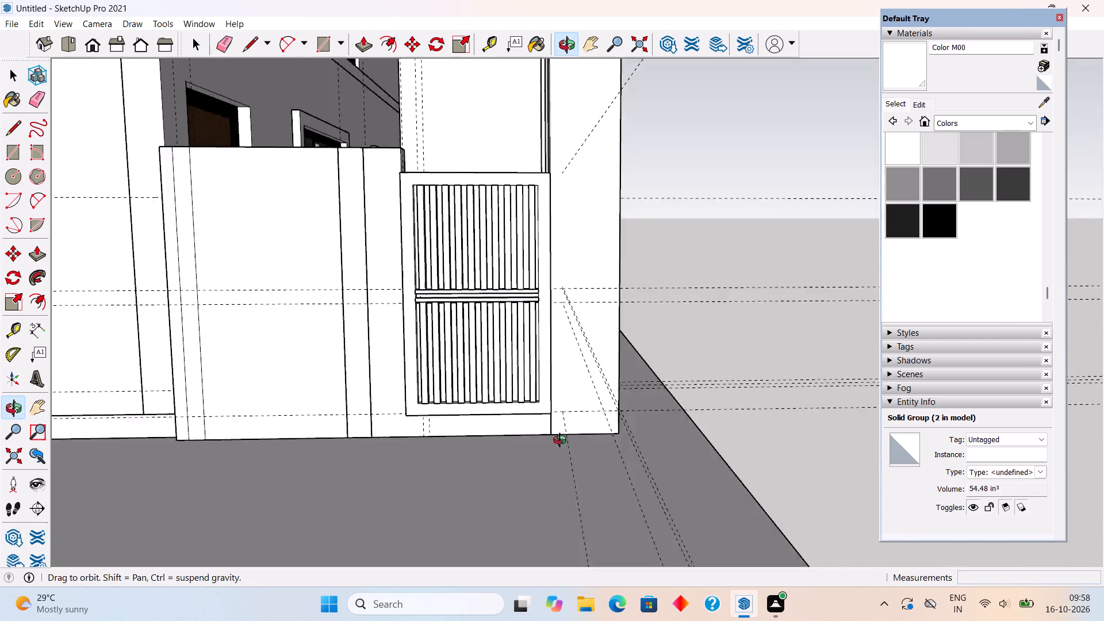
middle_click_drag(562, 442, 561, 413)
middle_click_drag(532, 412, 485, 411)
scroll(485, 411, "up", 3)
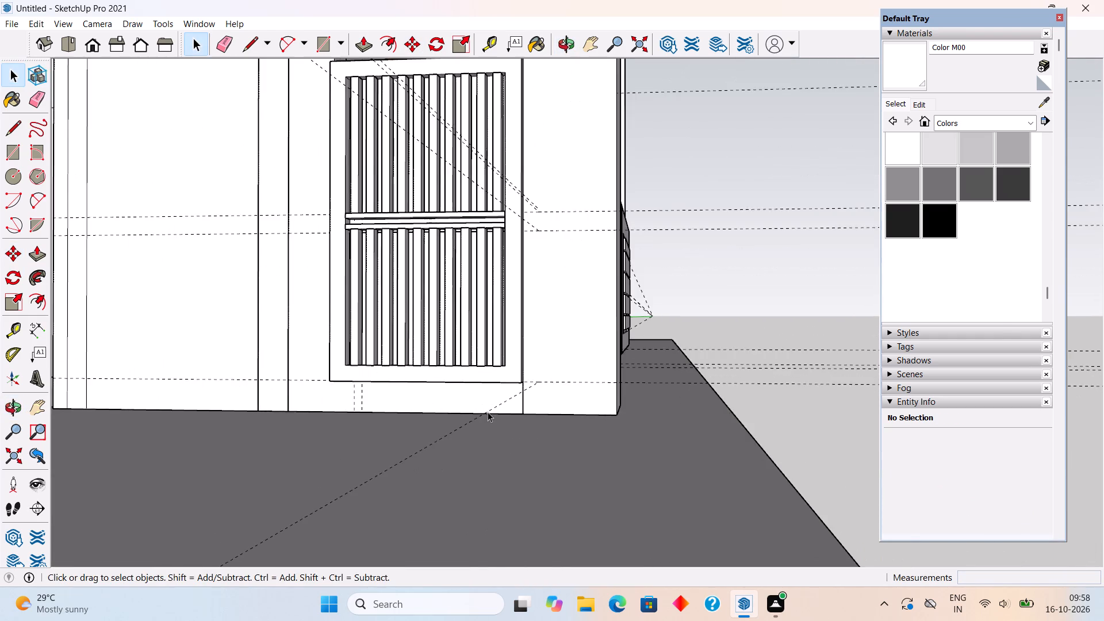
middle_click_drag(488, 435, 488, 478)
middle_click_drag(489, 434, 570, 378)
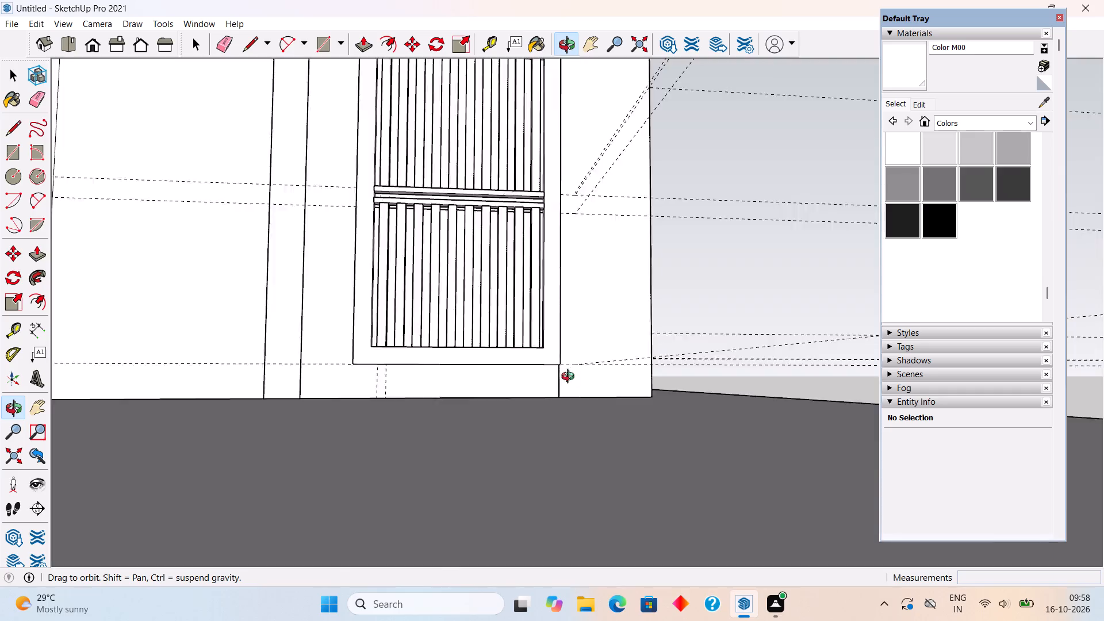
middle_click_drag(570, 378, 570, 394)
scroll(498, 312, "up", 4)
middle_click_drag(497, 310, 465, 274)
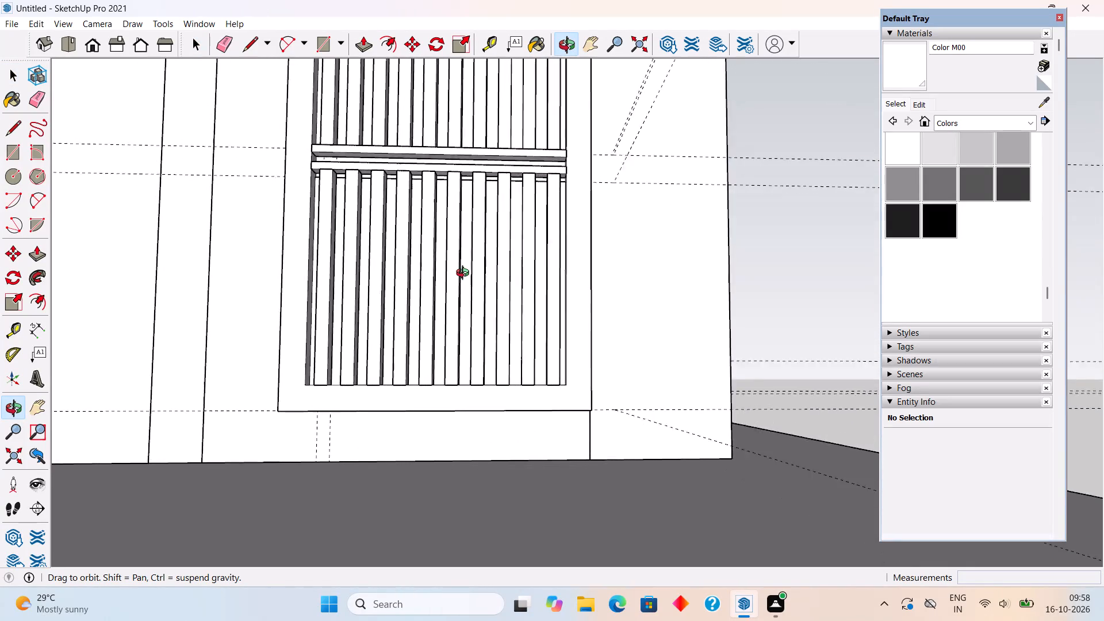
middle_click_drag(465, 274, 534, 357)
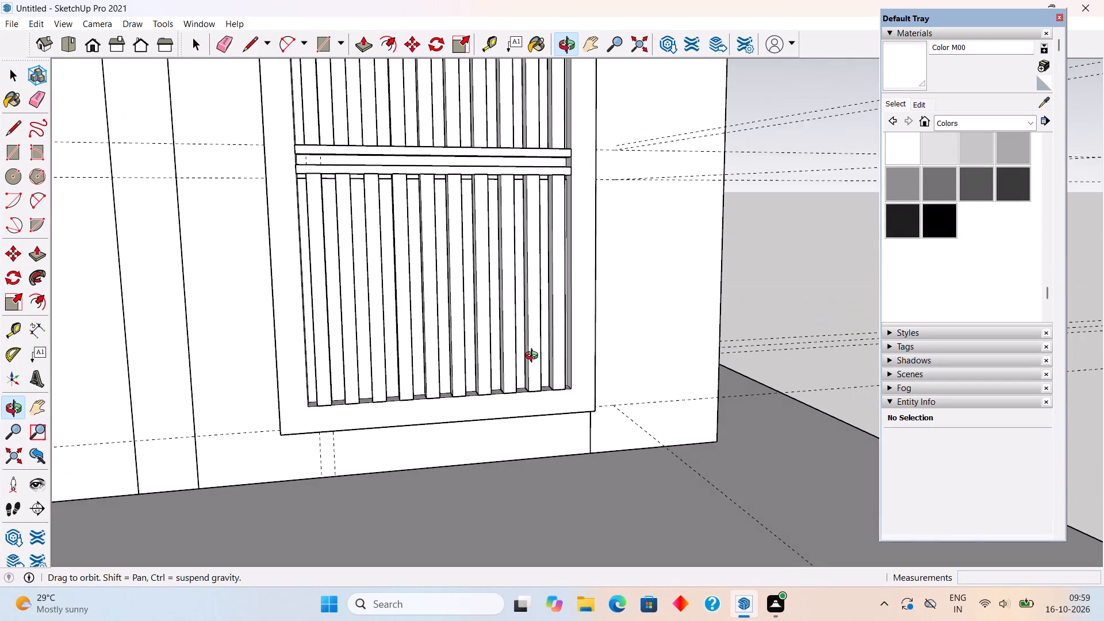
middle_click_drag(534, 357, 464, 357)
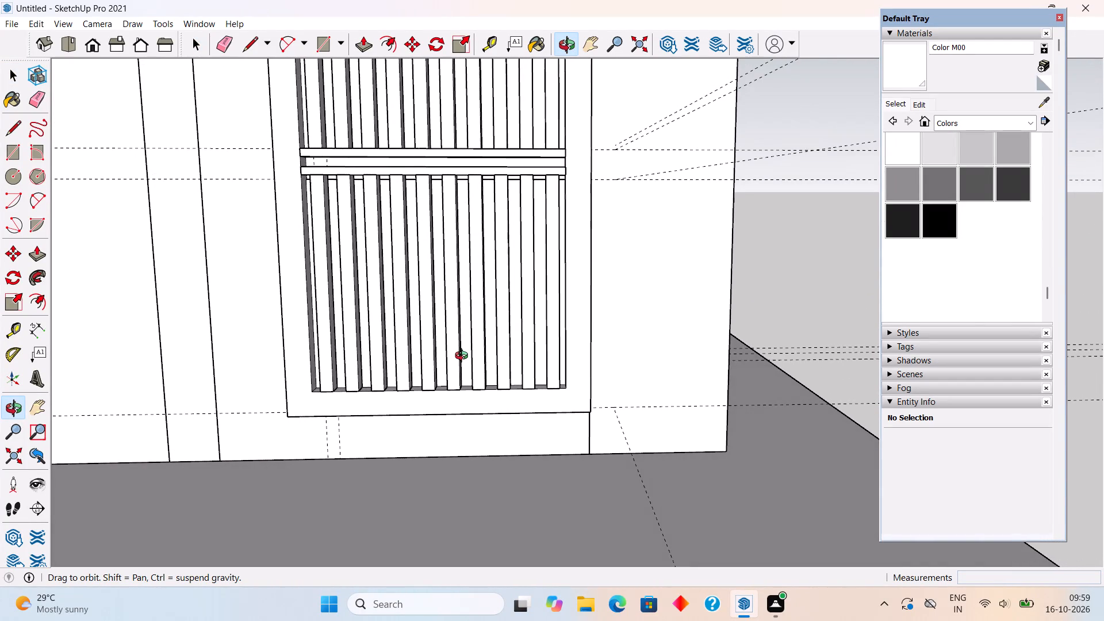
middle_click_drag(464, 357, 464, 344)
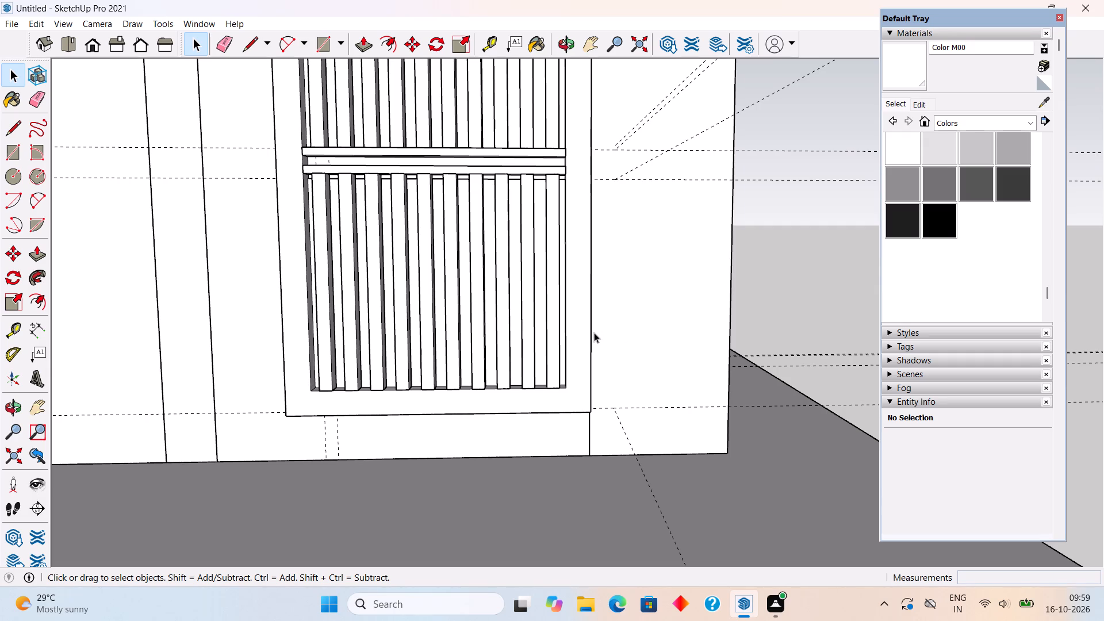
middle_click_drag(490, 132, 467, 241)
scroll(460, 199, "up", 2)
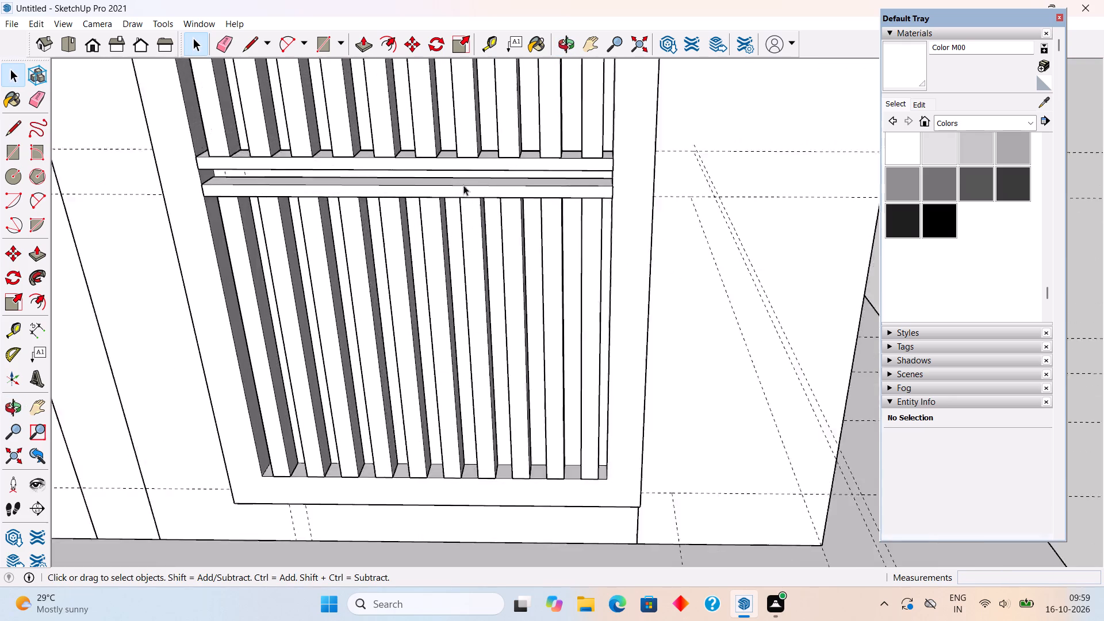
scroll(463, 185, "up", 8)
middle_click_drag(465, 166, 177, 59)
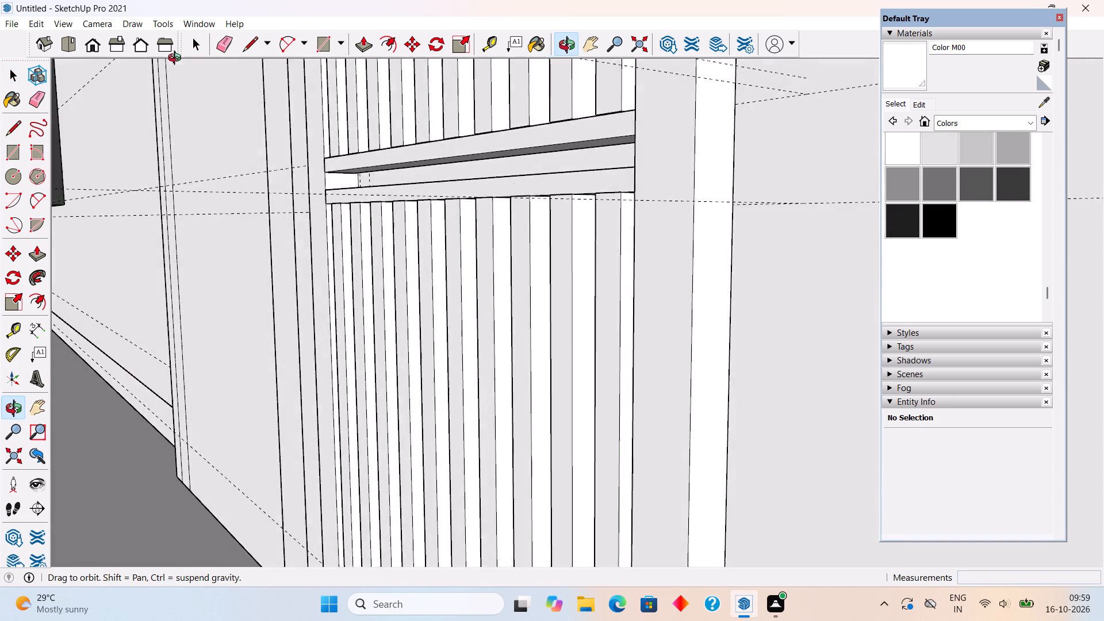
middle_click_drag(177, 59, 458, 76)
scroll(458, 76, "down", 2)
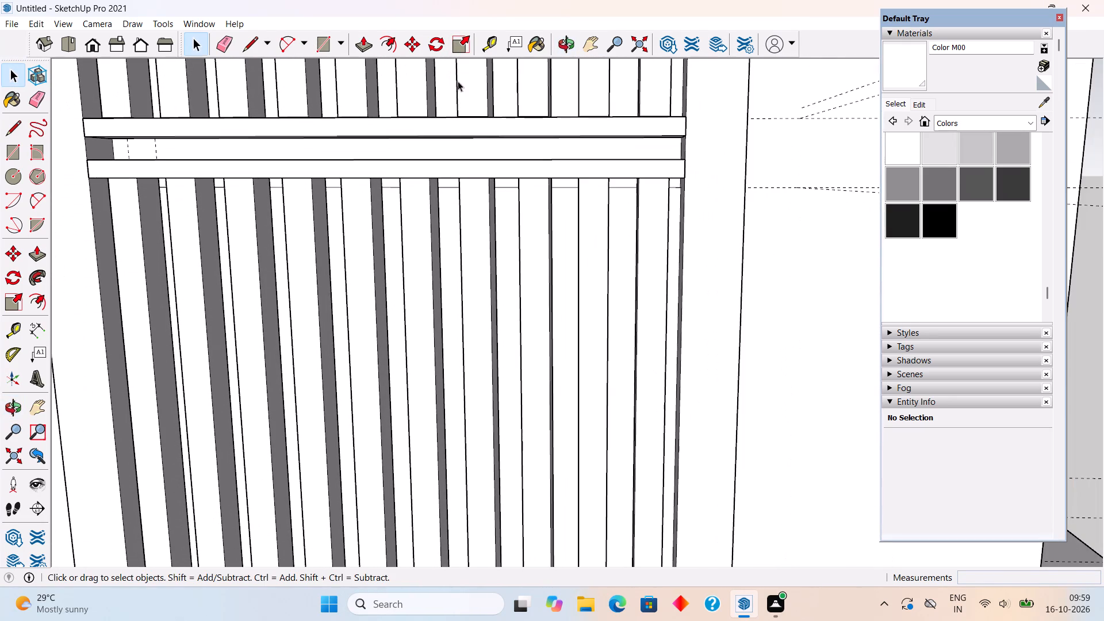
scroll(432, 153, "down", 9)
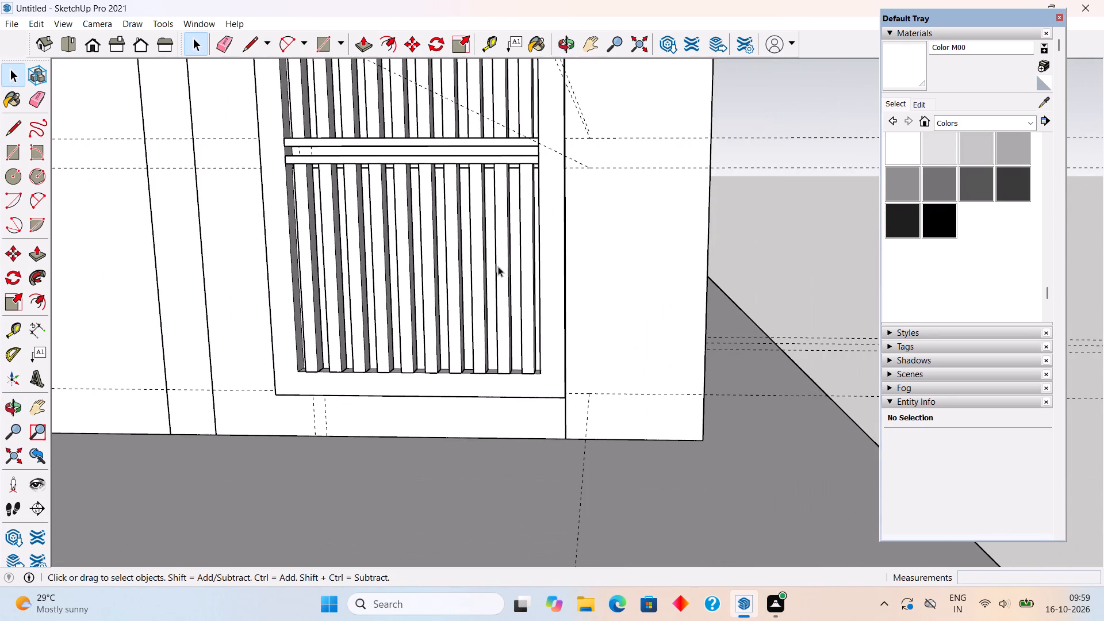
middle_click_drag(498, 266, 430, 240)
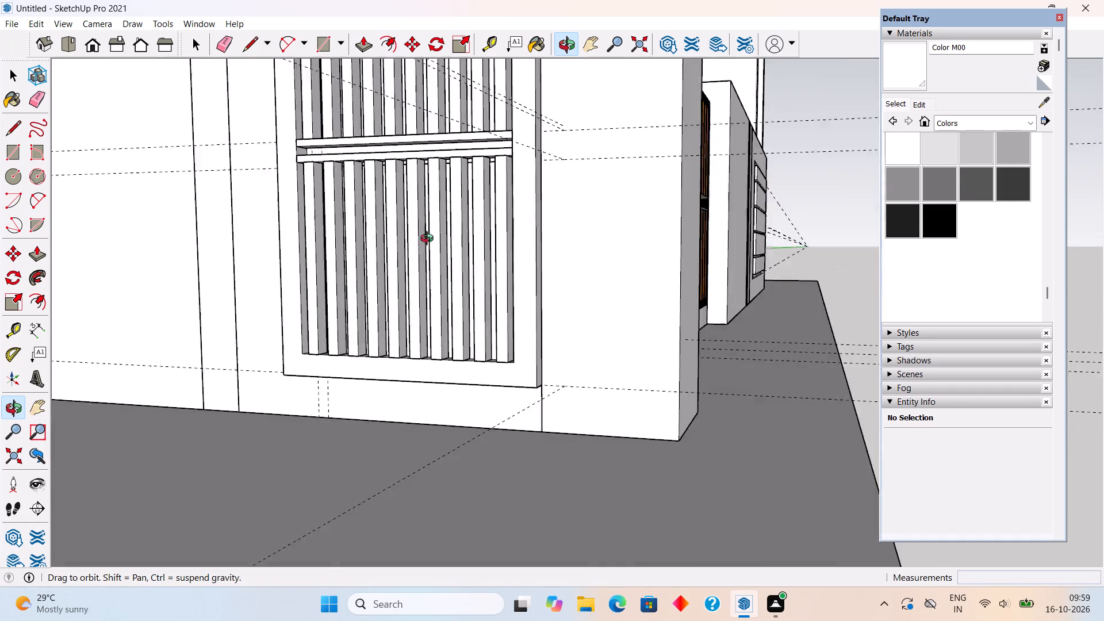
middle_click_drag(430, 240, 377, 219)
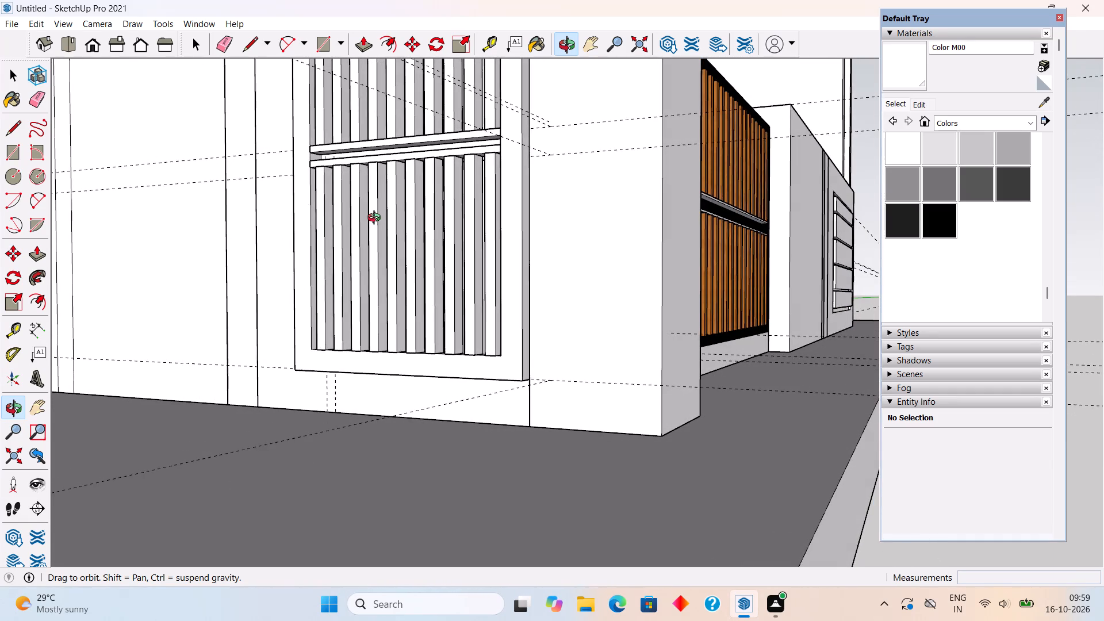
middle_click_drag(377, 219, 512, 316)
scroll(459, 202, "up", 15)
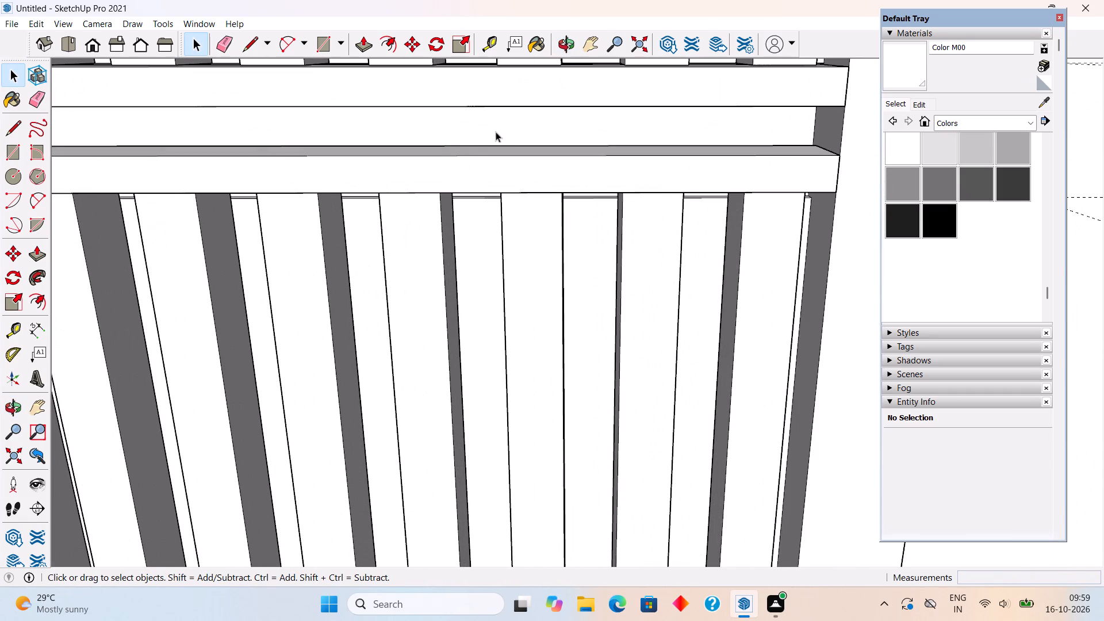
Open the lower rail group and Push/Pull its top face down 11/16" to thin the rail.
triple_click(493, 164)
key("p")
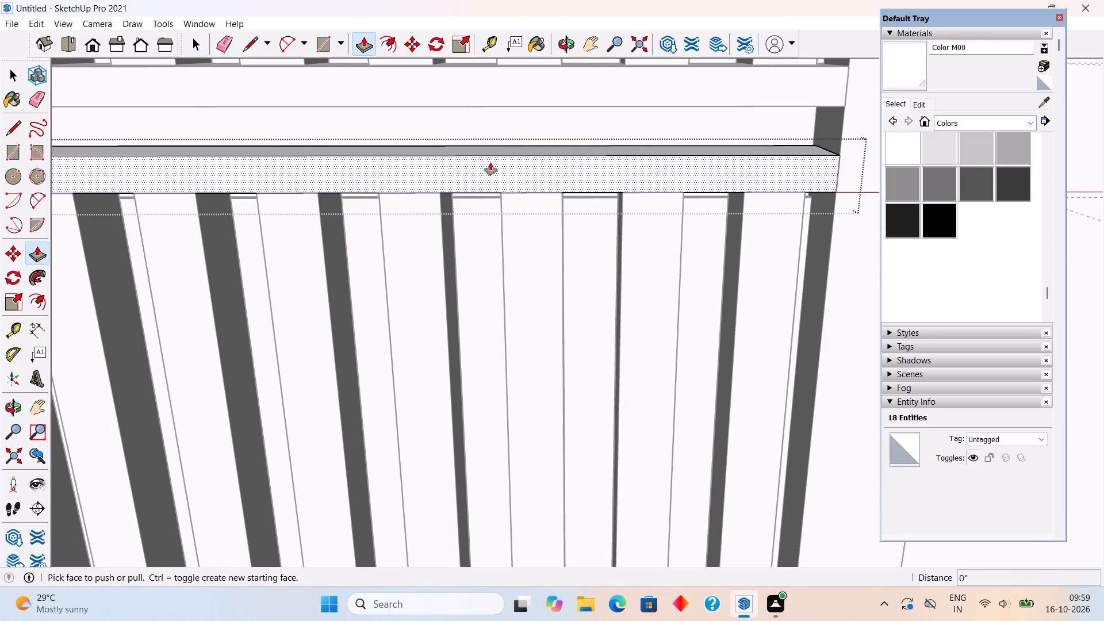
left_click(495, 149)
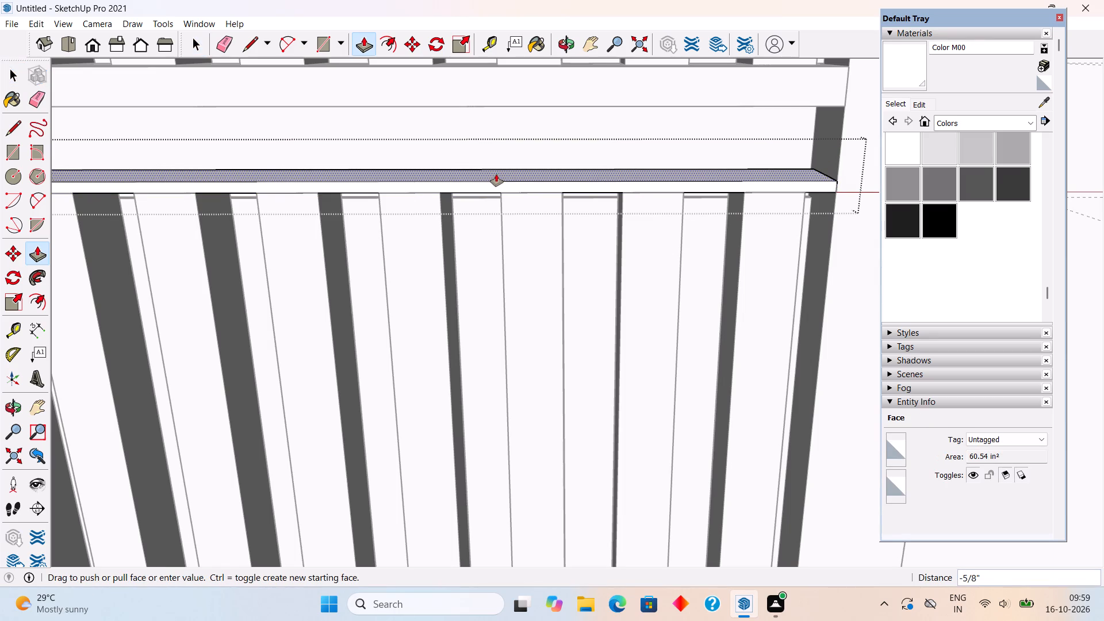
left_click(496, 177)
scroll(496, 177, "down", 3)
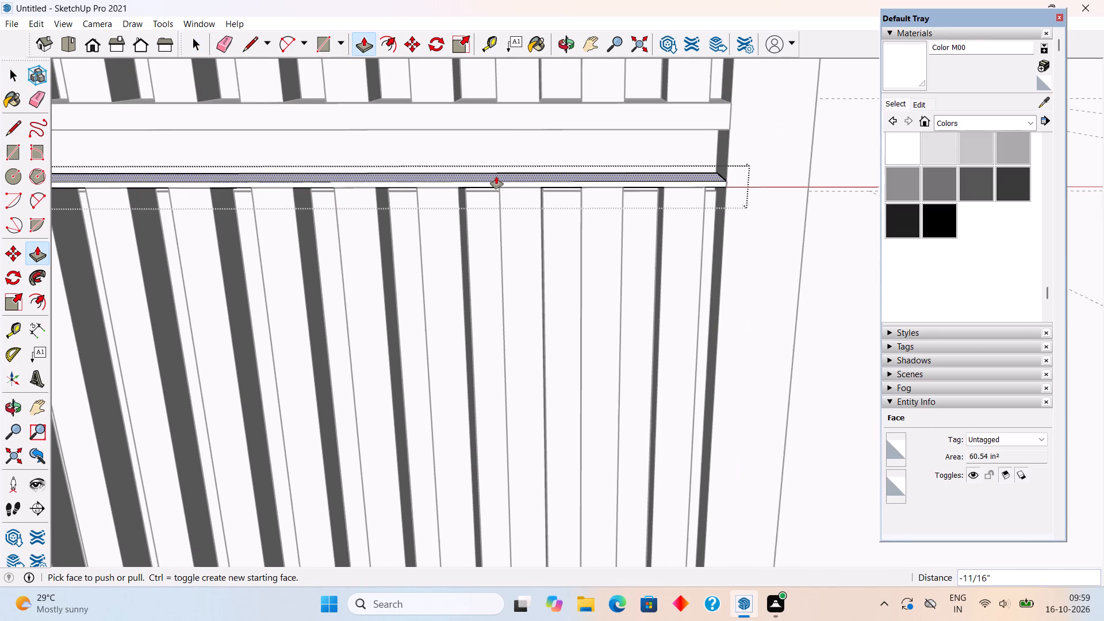
scroll(496, 177, "down", 1)
key("space")
Open the upper rail group, Push/Pull its underside up about 5/8" to thin the rail, and close the group.
scroll(511, 132, "down", 1)
middle_click_drag(511, 130, 508, 52)
double_click(502, 118)
left_click(502, 118)
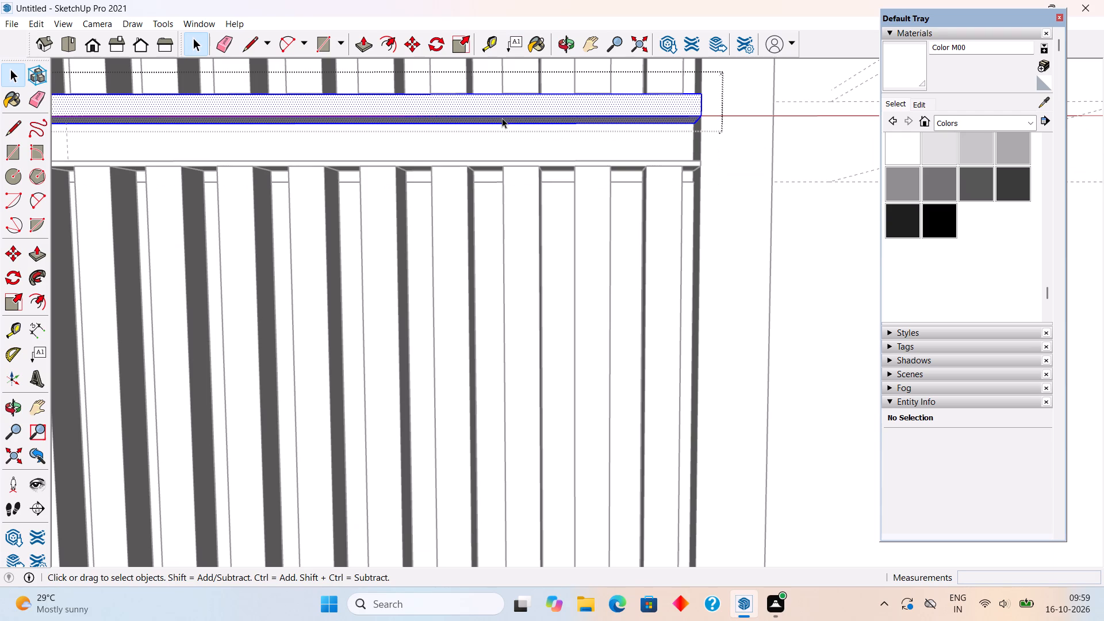
key("p")
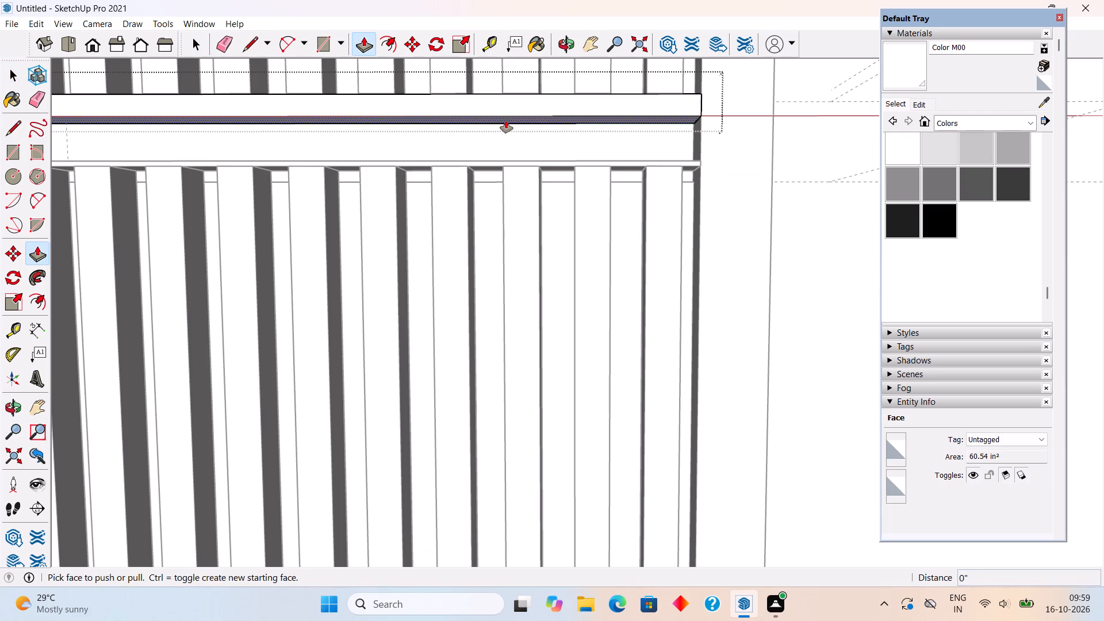
left_click(507, 120)
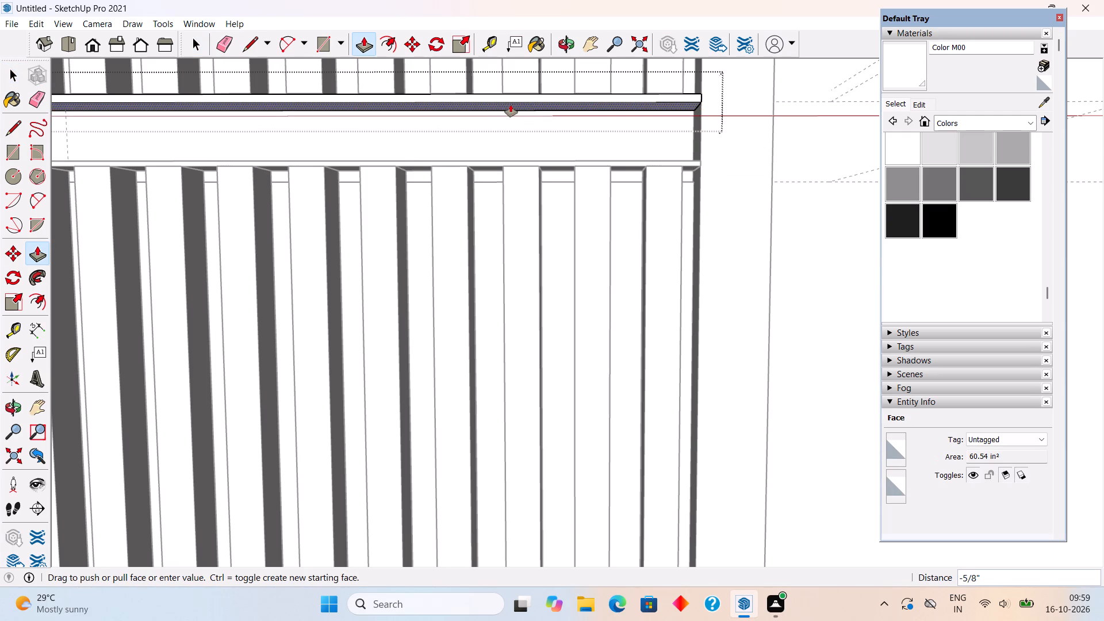
left_click(511, 105)
key("space")
scroll(511, 105, "down", 16)
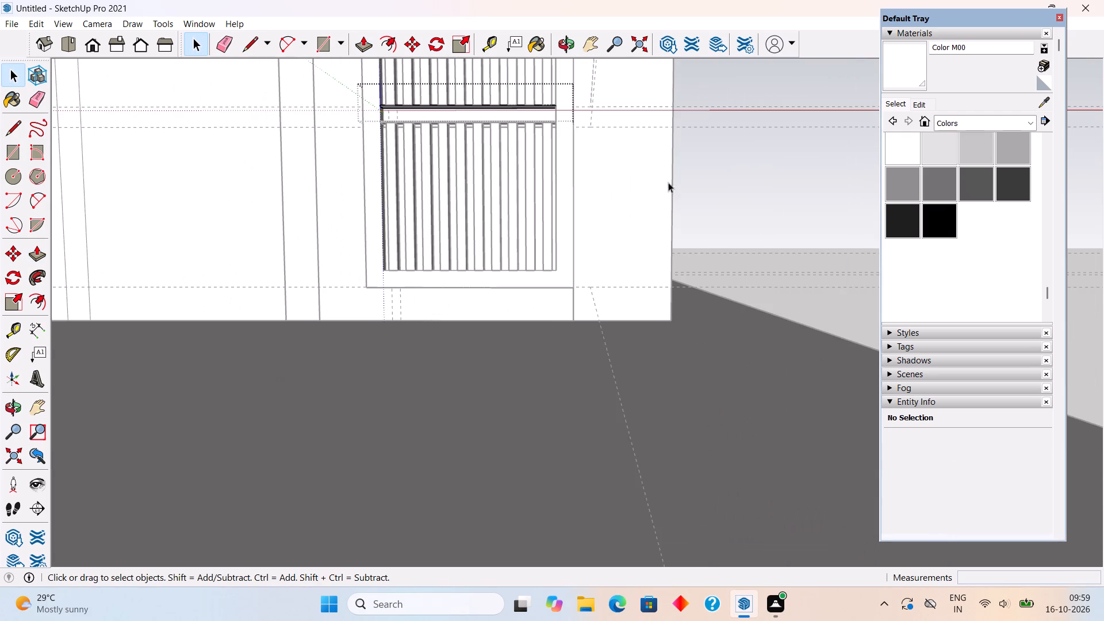
left_click(690, 190)
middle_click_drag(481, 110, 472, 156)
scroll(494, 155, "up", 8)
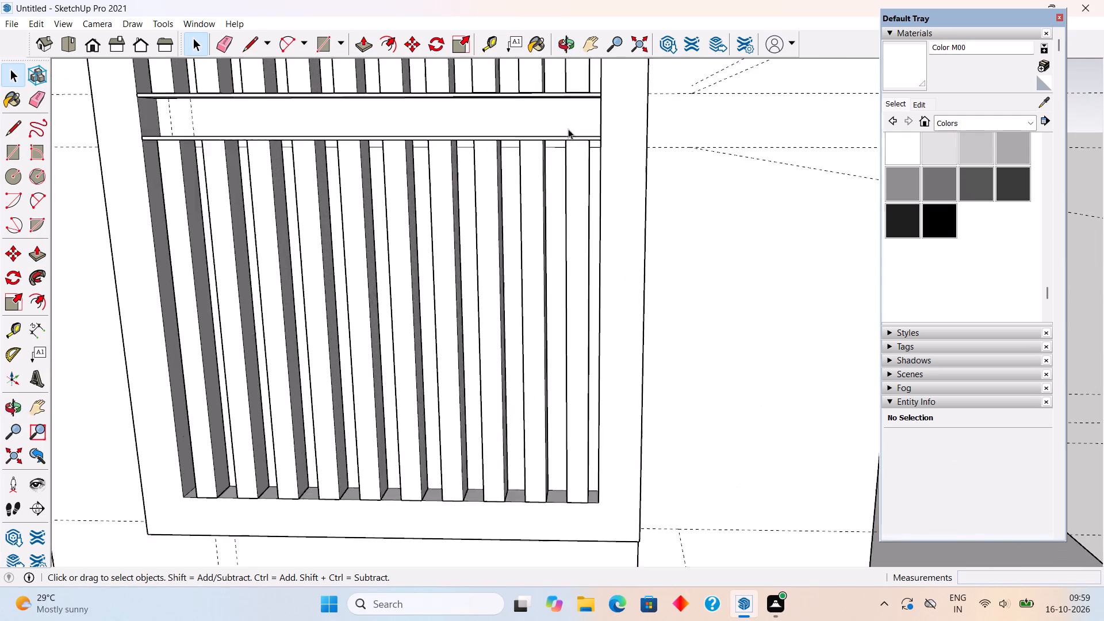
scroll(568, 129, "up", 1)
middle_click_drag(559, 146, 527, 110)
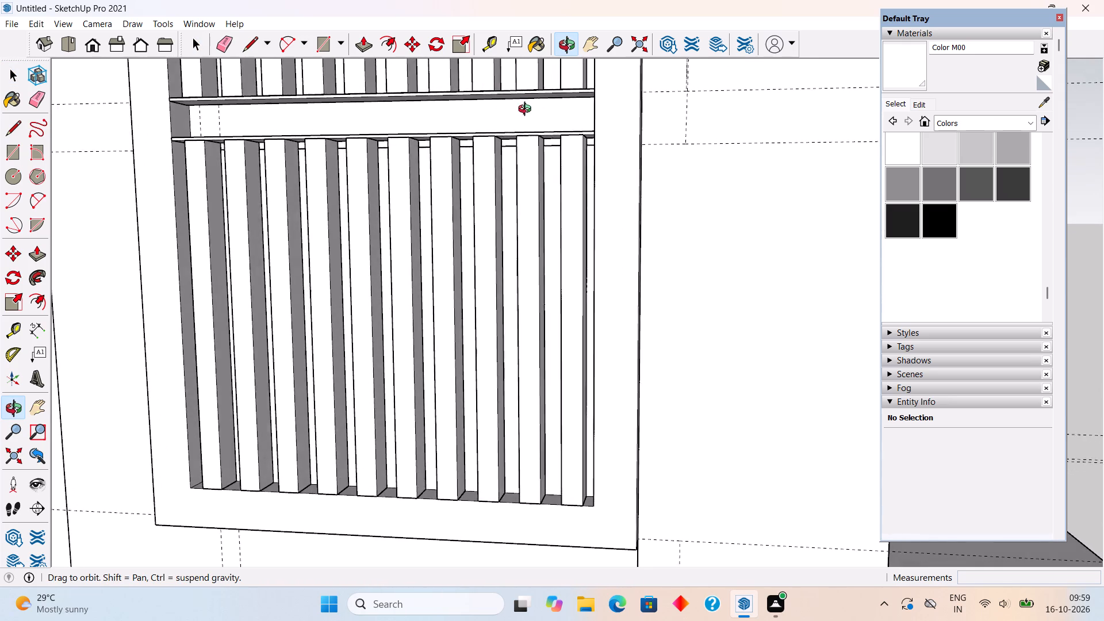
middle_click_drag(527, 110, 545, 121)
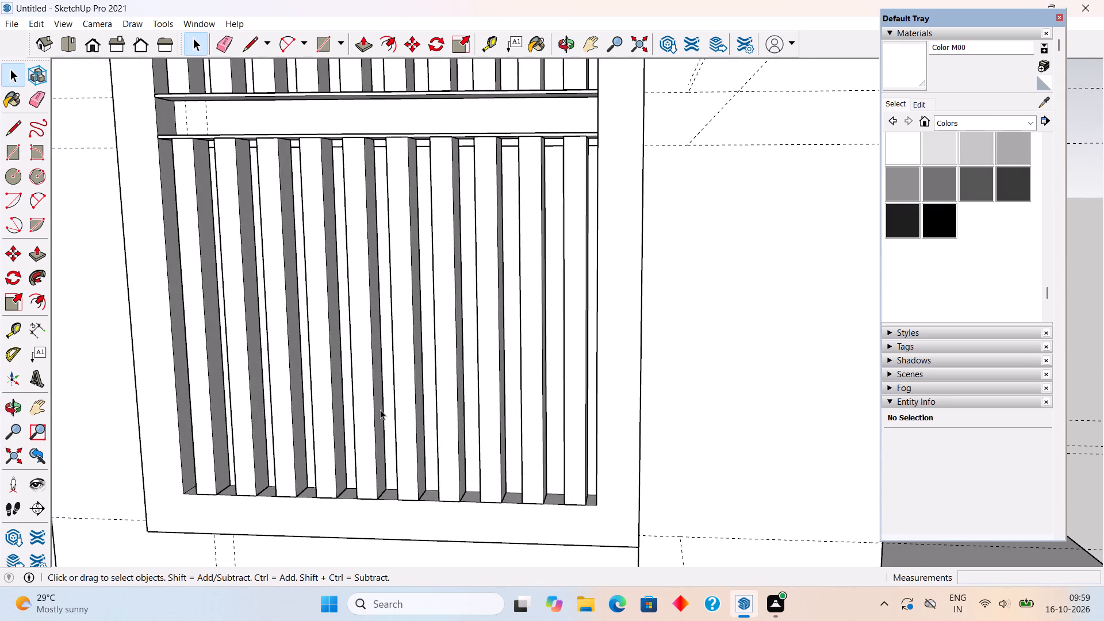
Scale the side gate's lower slat group slightly in height and depth from the middle grip on its top edge.
middle_click_drag(402, 365, 520, 370)
scroll(520, 370, "down", 3)
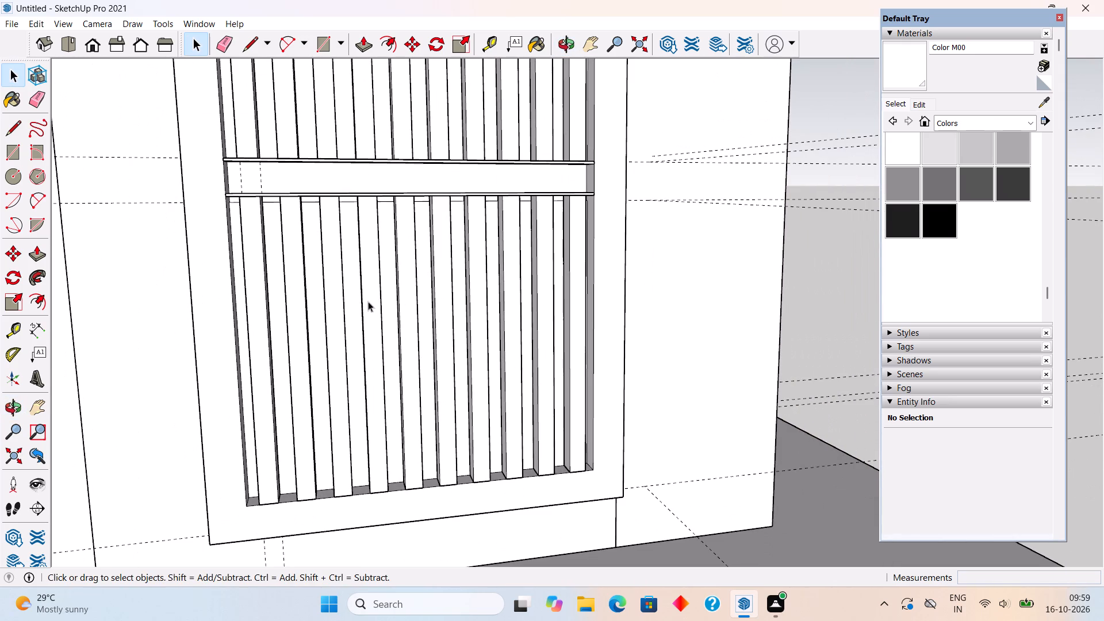
left_click(367, 302)
middle_click_drag(432, 220, 420, 293)
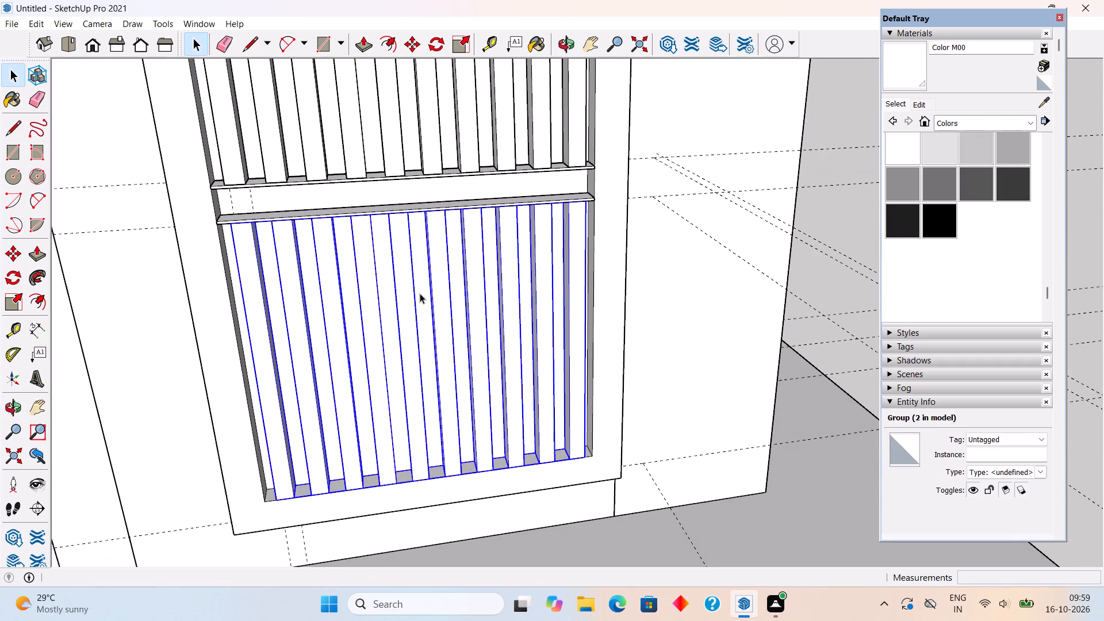
key("s")
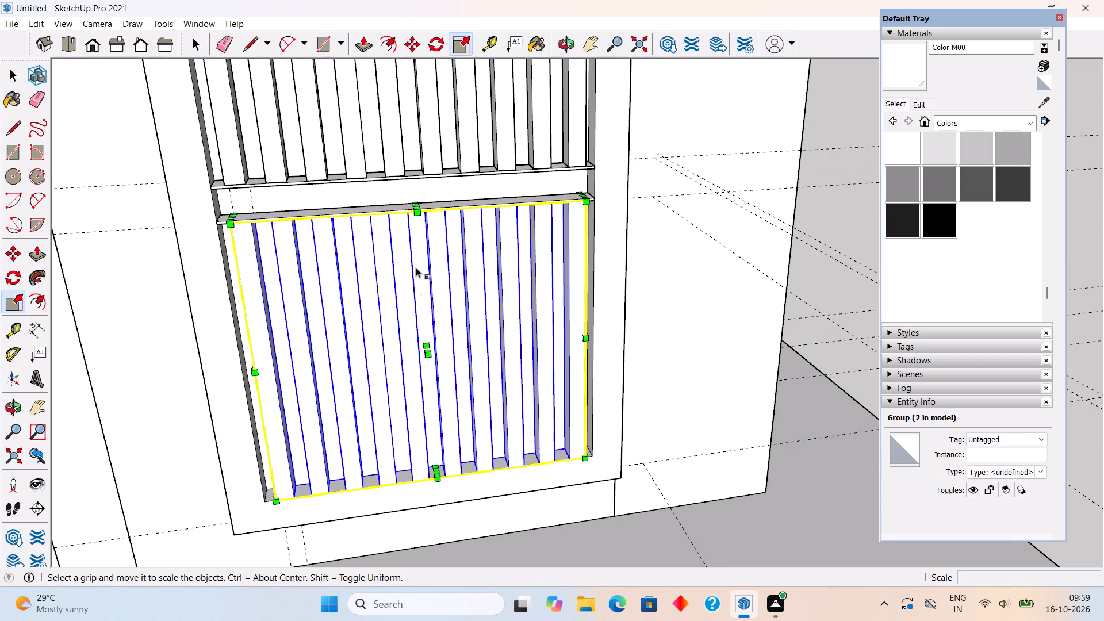
scroll(413, 213, "up", 13)
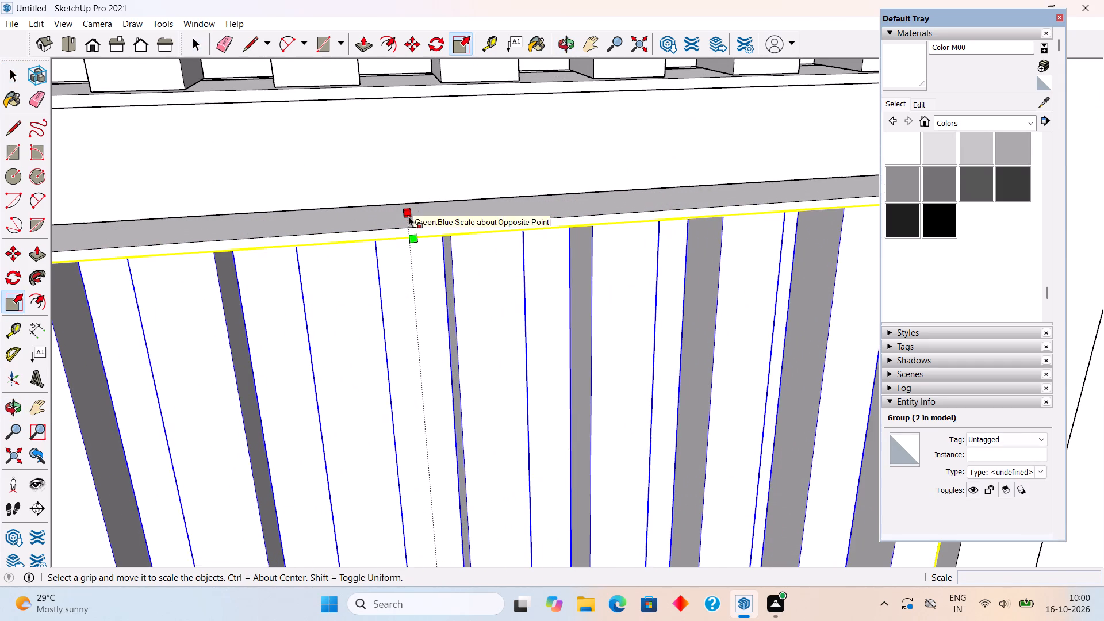
left_click(408, 216)
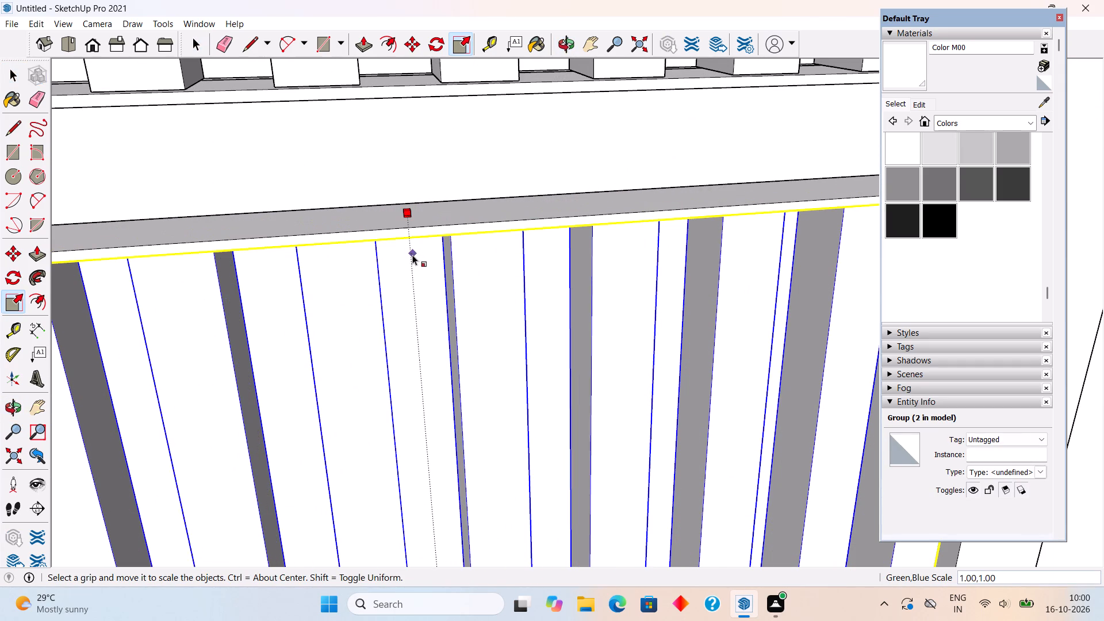
scroll(412, 255, "down", 3)
middle_click_drag(405, 248, 392, 166)
left_click(405, 226)
scroll(405, 226, "down", 9)
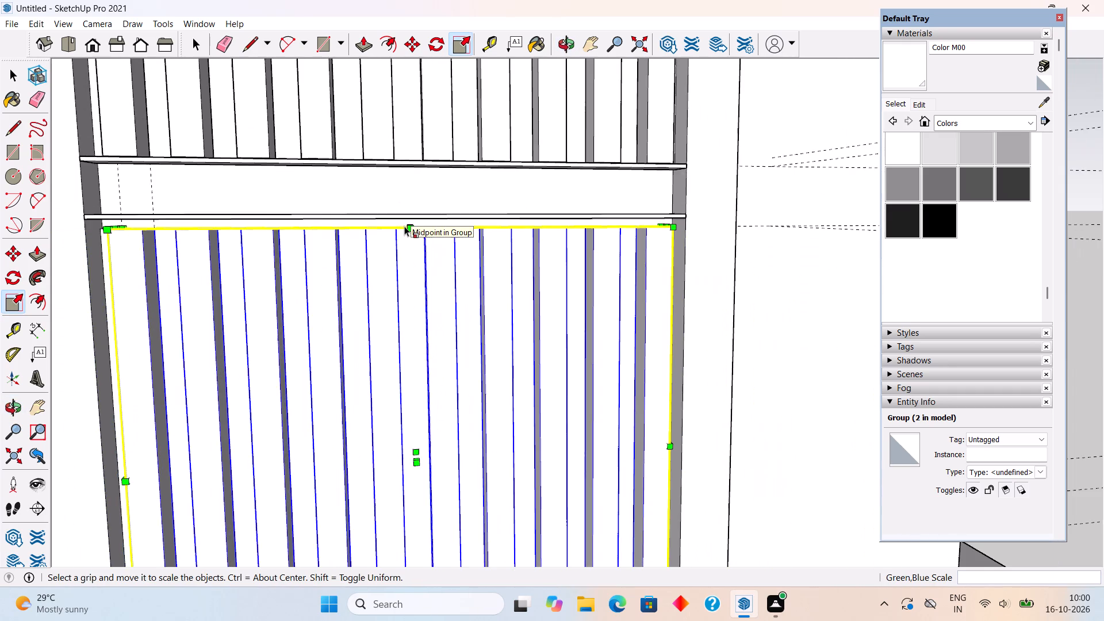
scroll(404, 226, "down", 2)
key("space")
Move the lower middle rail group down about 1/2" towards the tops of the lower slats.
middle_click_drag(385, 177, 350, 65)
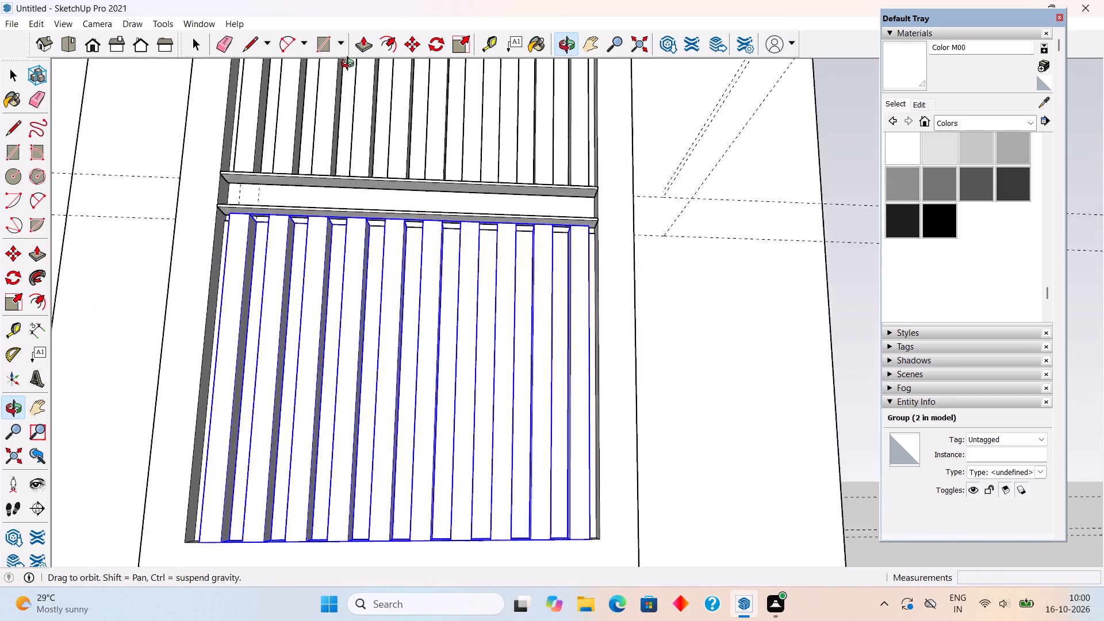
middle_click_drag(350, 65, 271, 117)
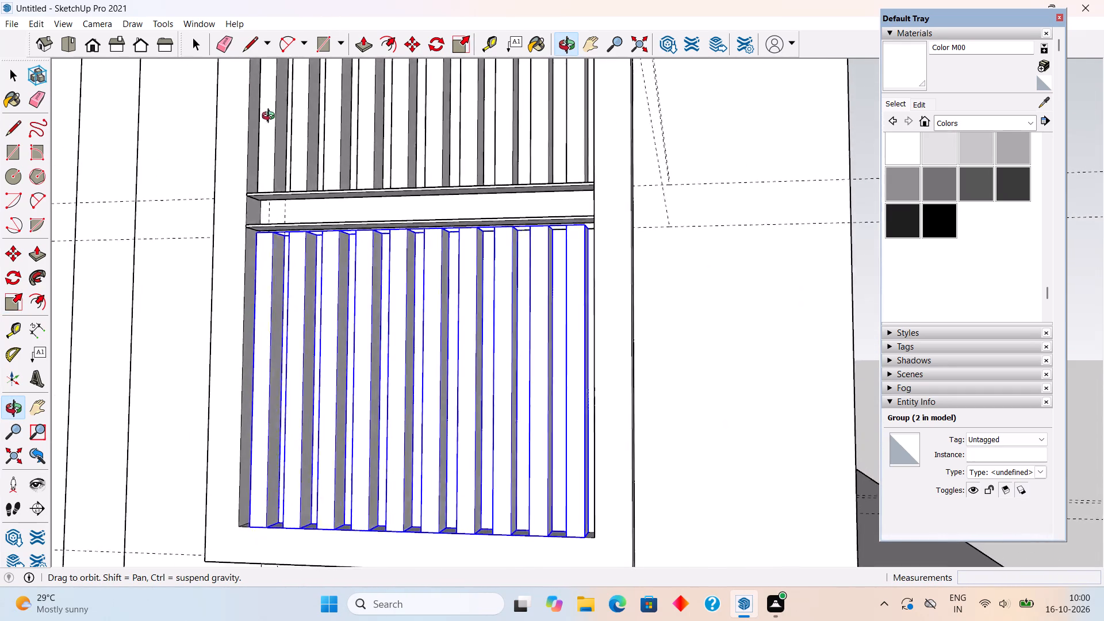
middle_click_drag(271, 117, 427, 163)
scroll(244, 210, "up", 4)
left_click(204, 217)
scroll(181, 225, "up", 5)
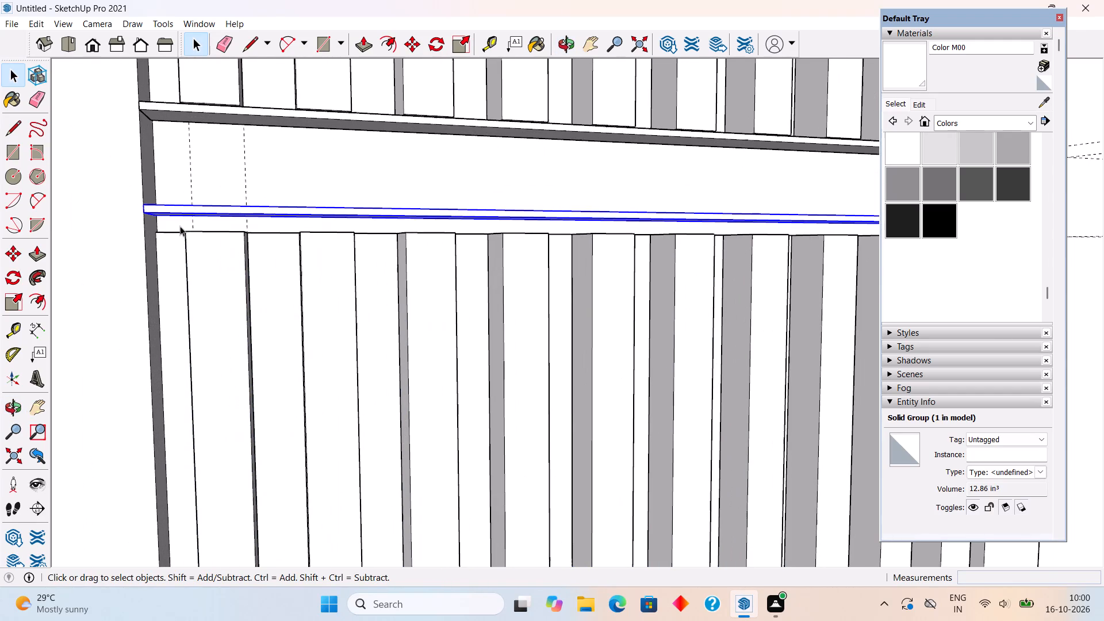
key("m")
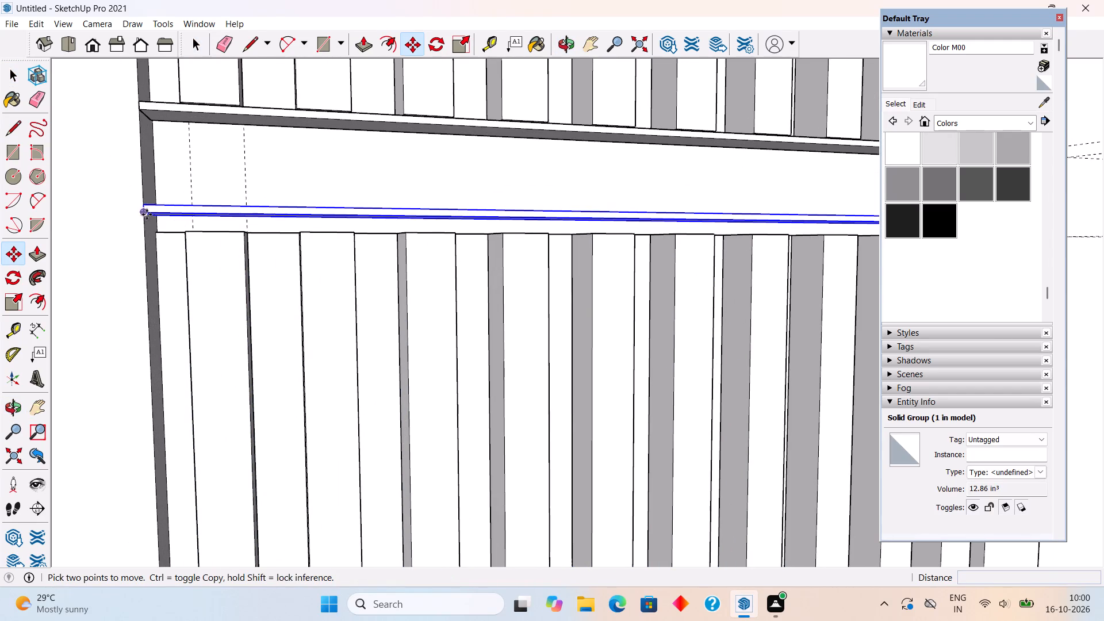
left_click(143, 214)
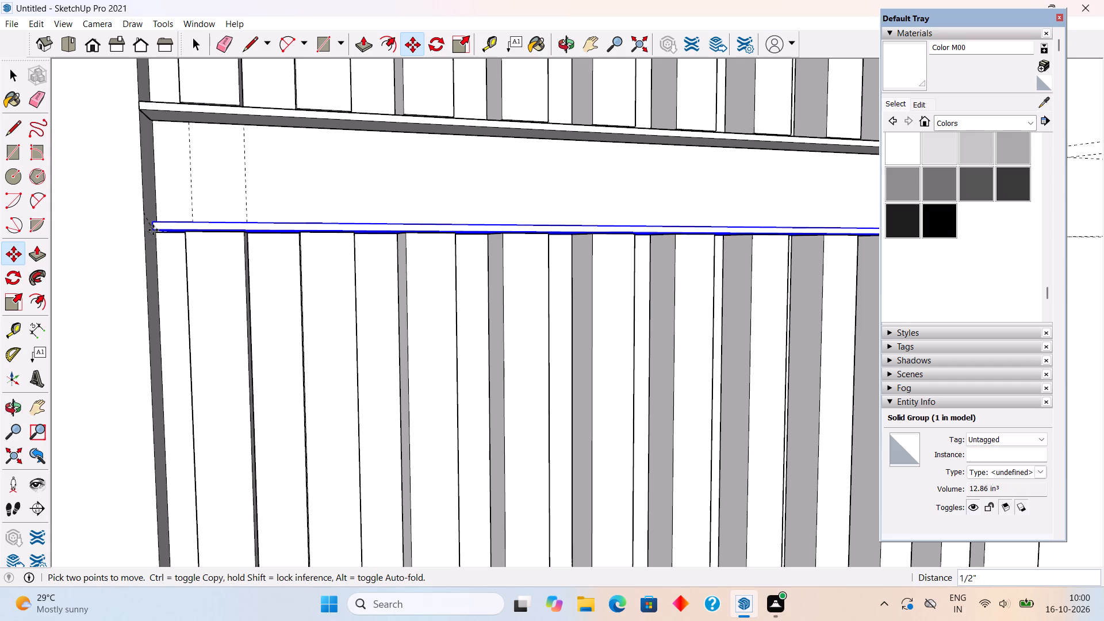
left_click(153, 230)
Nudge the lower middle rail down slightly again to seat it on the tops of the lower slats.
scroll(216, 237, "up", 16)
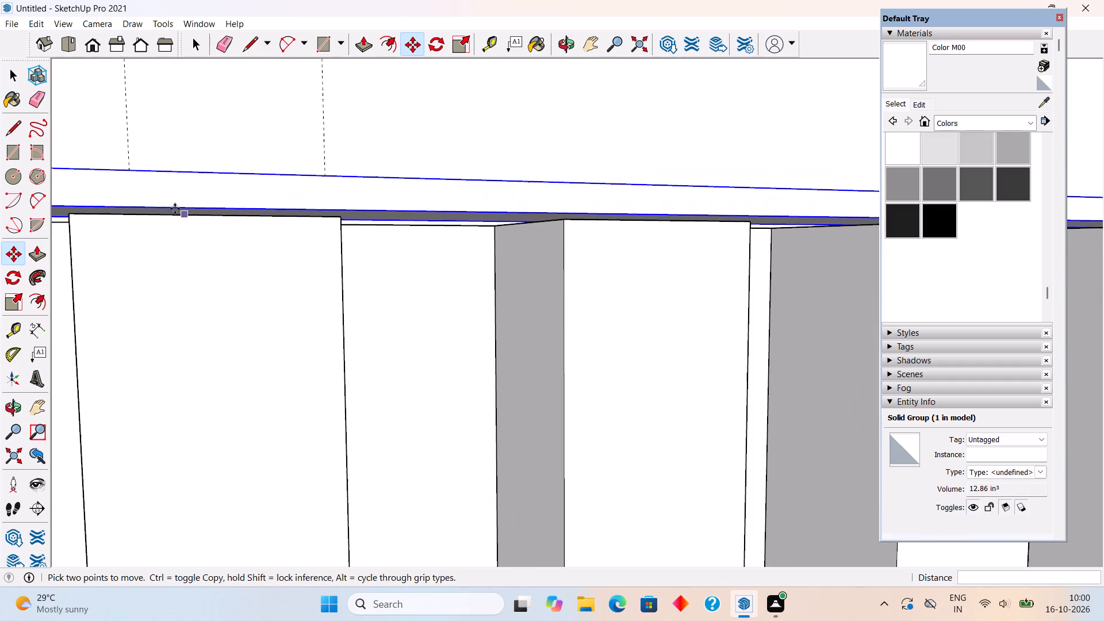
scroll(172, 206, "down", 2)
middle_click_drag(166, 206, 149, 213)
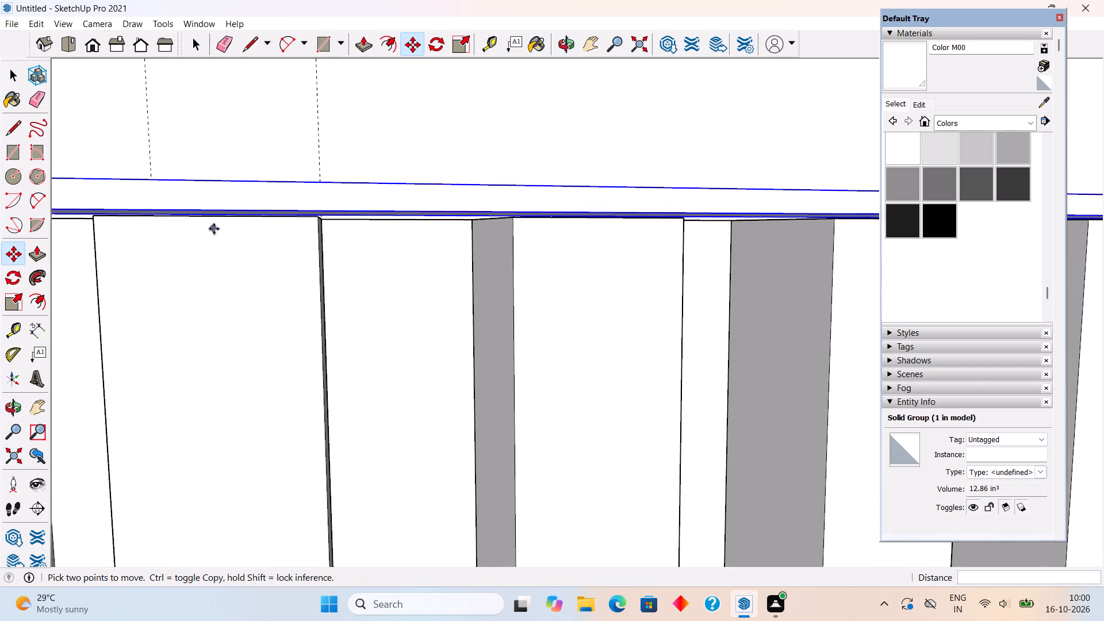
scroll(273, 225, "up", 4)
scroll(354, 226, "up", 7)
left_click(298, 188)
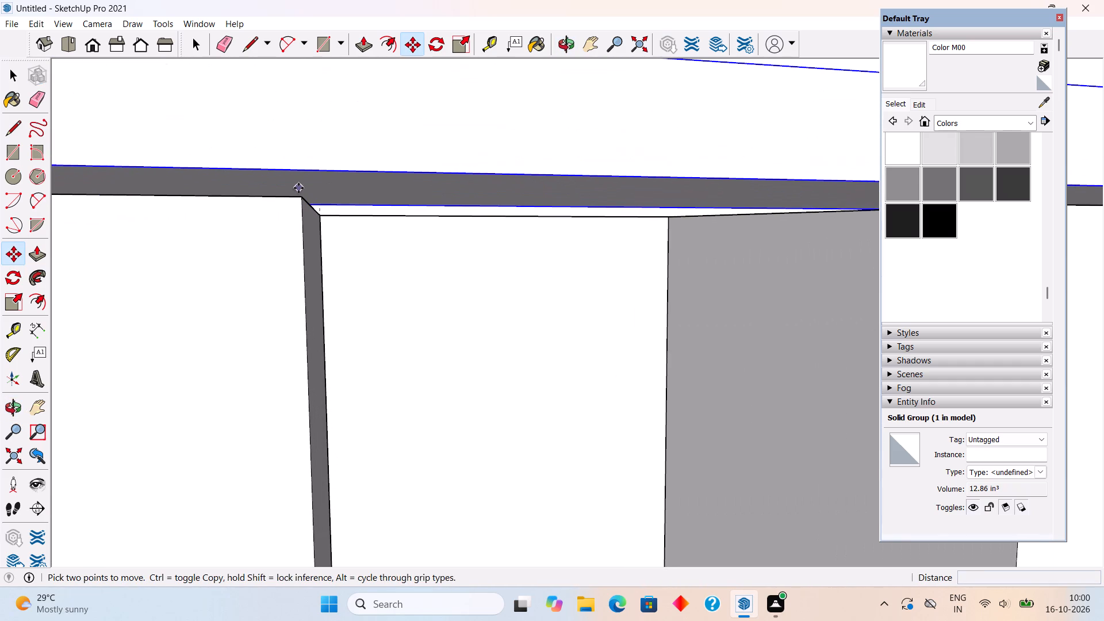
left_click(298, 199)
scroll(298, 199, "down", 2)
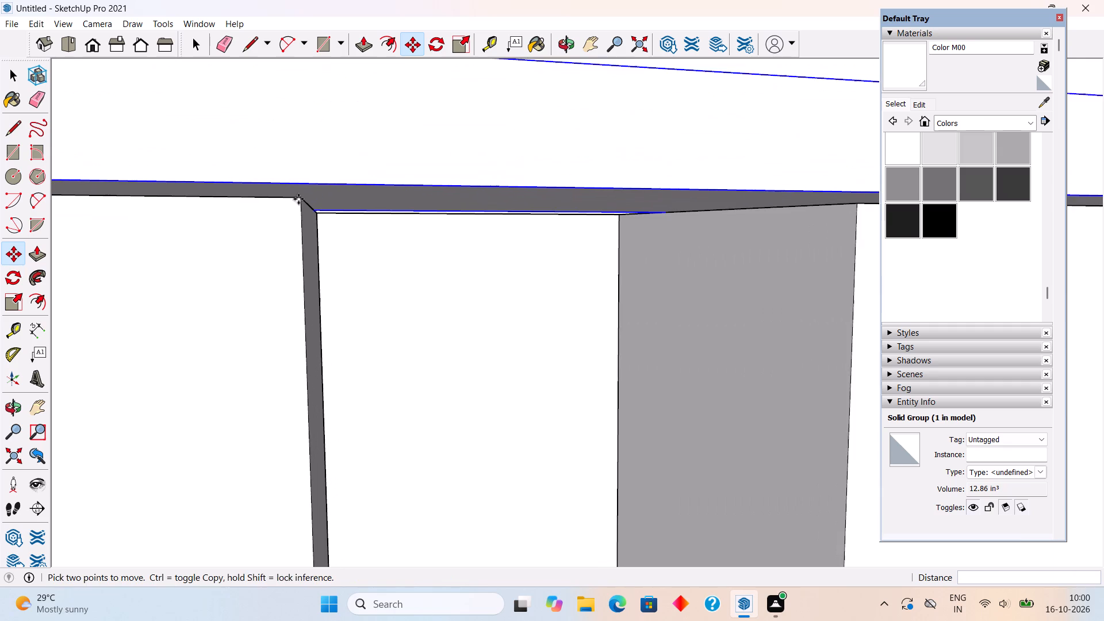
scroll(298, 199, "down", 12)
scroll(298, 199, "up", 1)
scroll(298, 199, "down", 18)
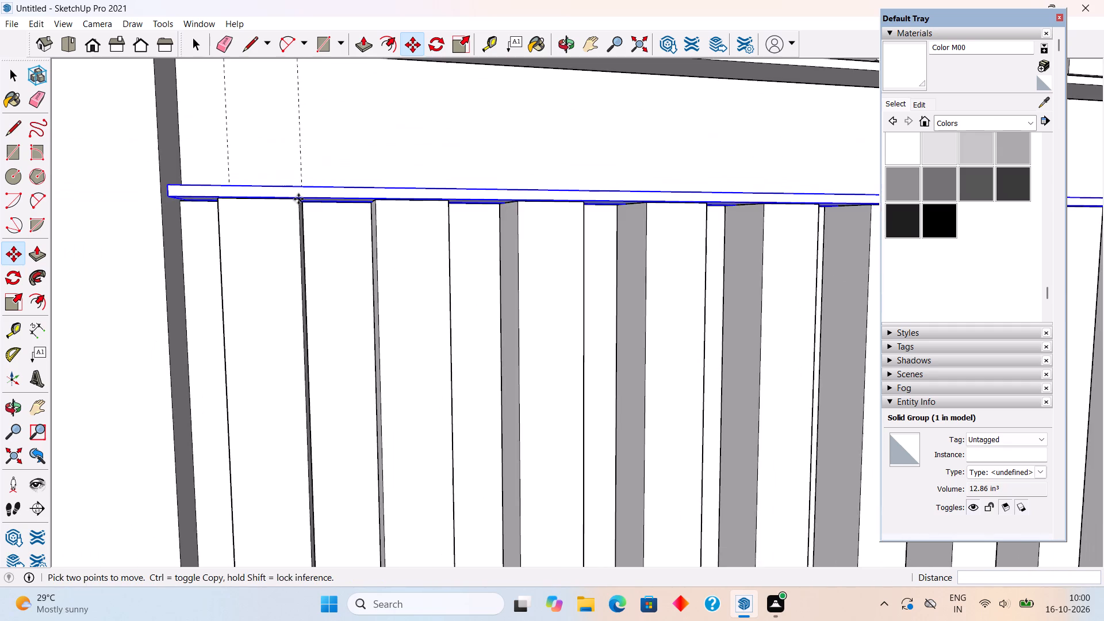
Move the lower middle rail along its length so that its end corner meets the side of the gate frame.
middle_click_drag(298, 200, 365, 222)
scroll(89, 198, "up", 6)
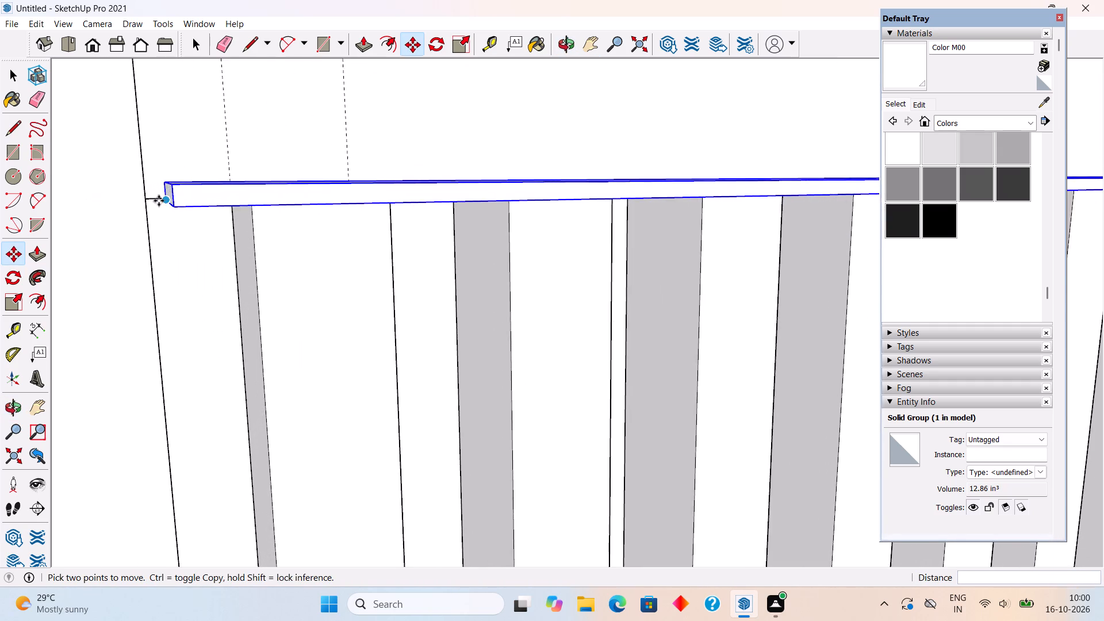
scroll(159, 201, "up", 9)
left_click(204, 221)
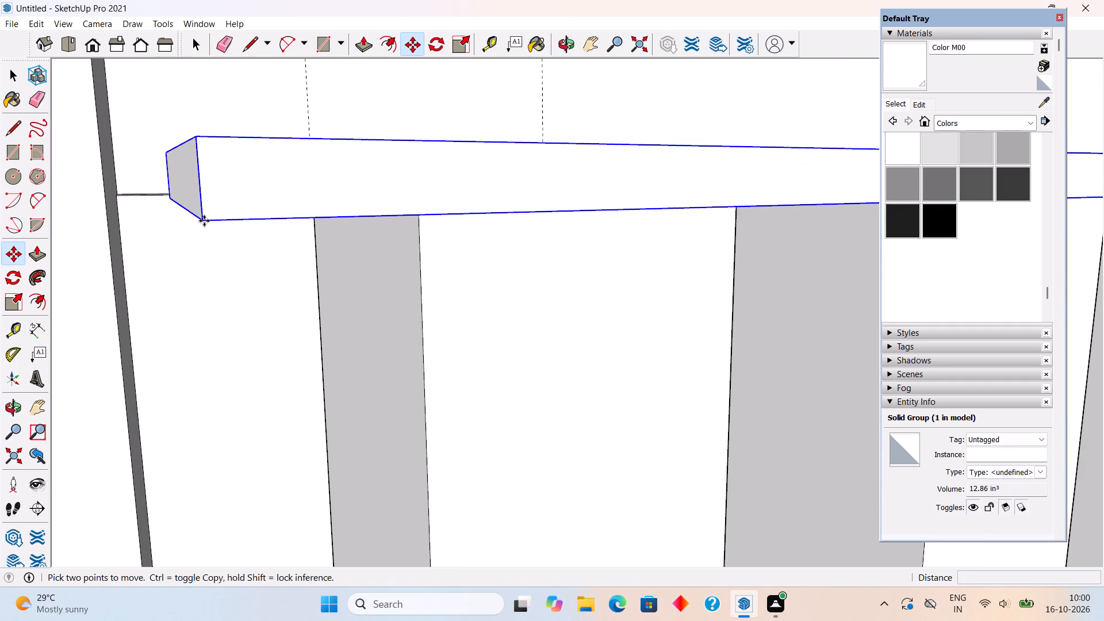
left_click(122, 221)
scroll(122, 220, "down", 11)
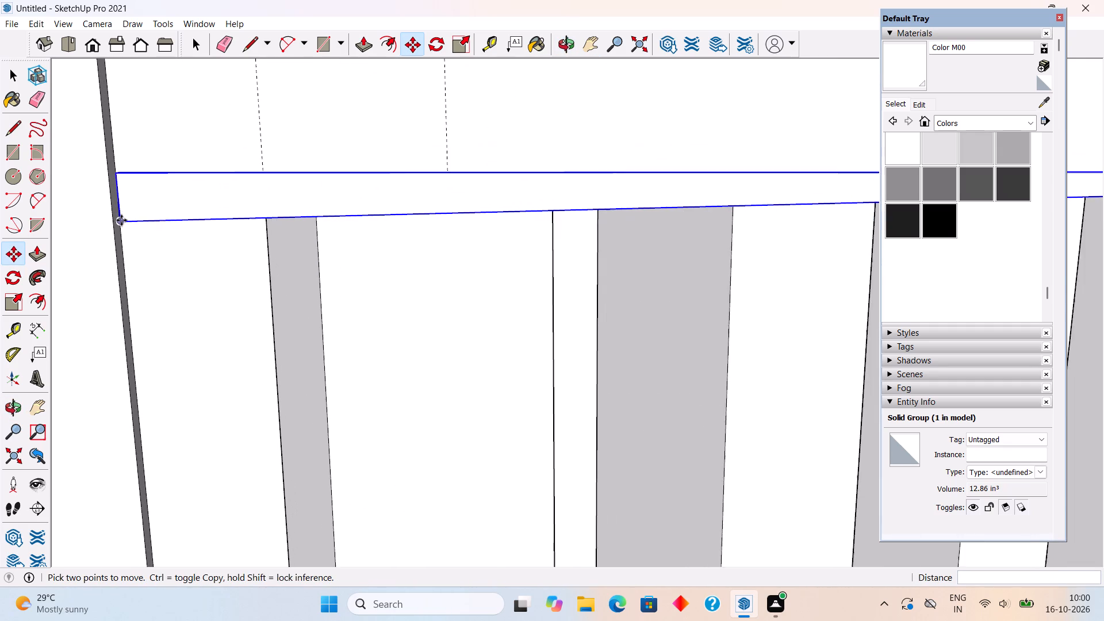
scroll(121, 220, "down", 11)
Delete the lower middle rail group above the side gate's lower slats.
middle_click_drag(92, 220, 0, 305)
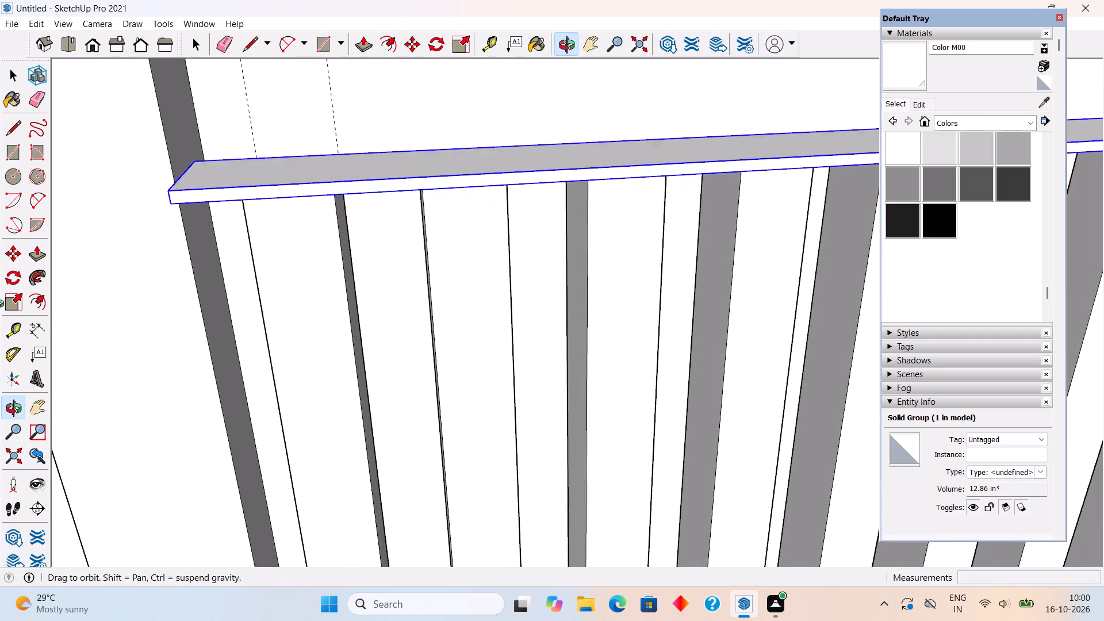
middle_click_drag(0, 305, 30, 388)
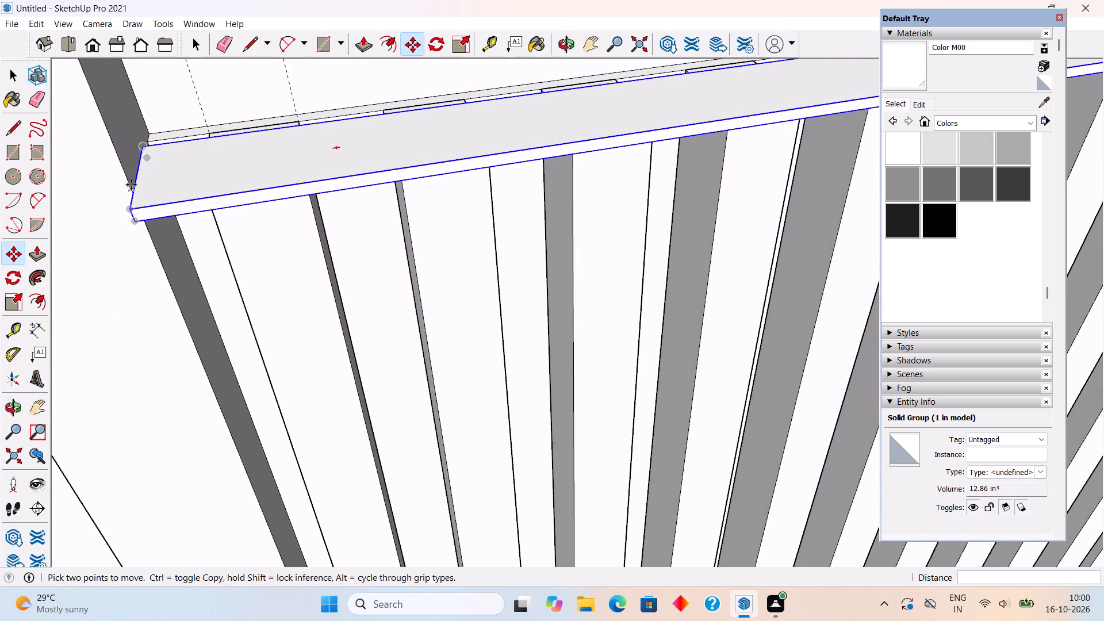
middle_click_drag(131, 190, 147, 351)
scroll(105, 160, "down", 17)
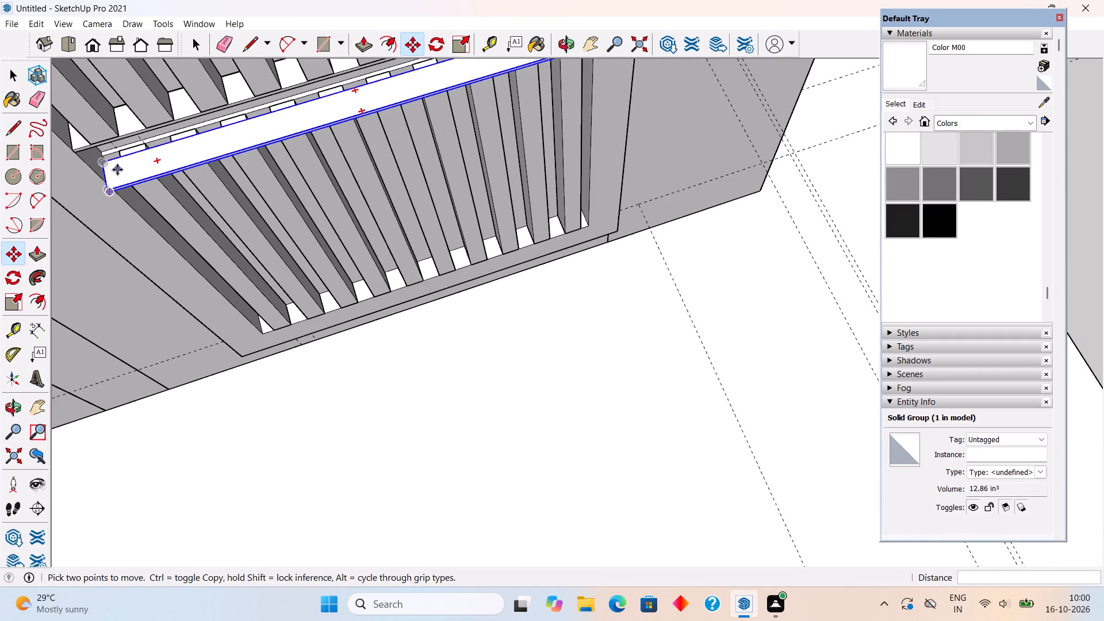
key("Delete")
scroll(118, 171, "down", 2)
scroll(192, 242, "left", 1)
key("space")
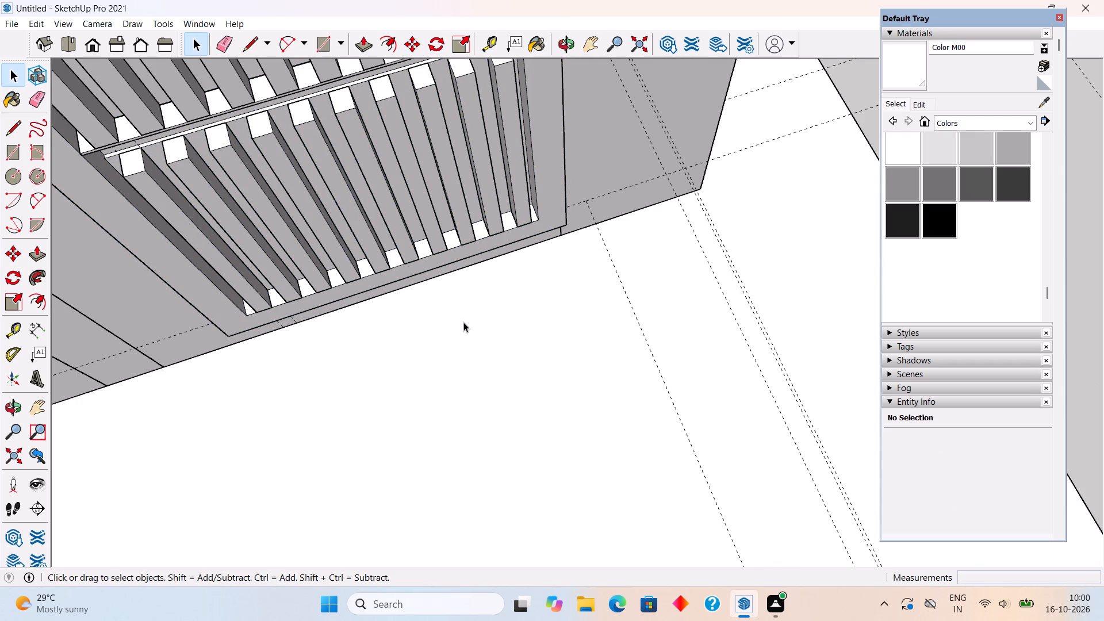
left_click(473, 338)
Draw a rectangle of 2' 5 1/2" by about 2 5/16" across the tops of the lower slats.
scroll(11, 162, "up", 5)
scroll(81, 154, "up", 11)
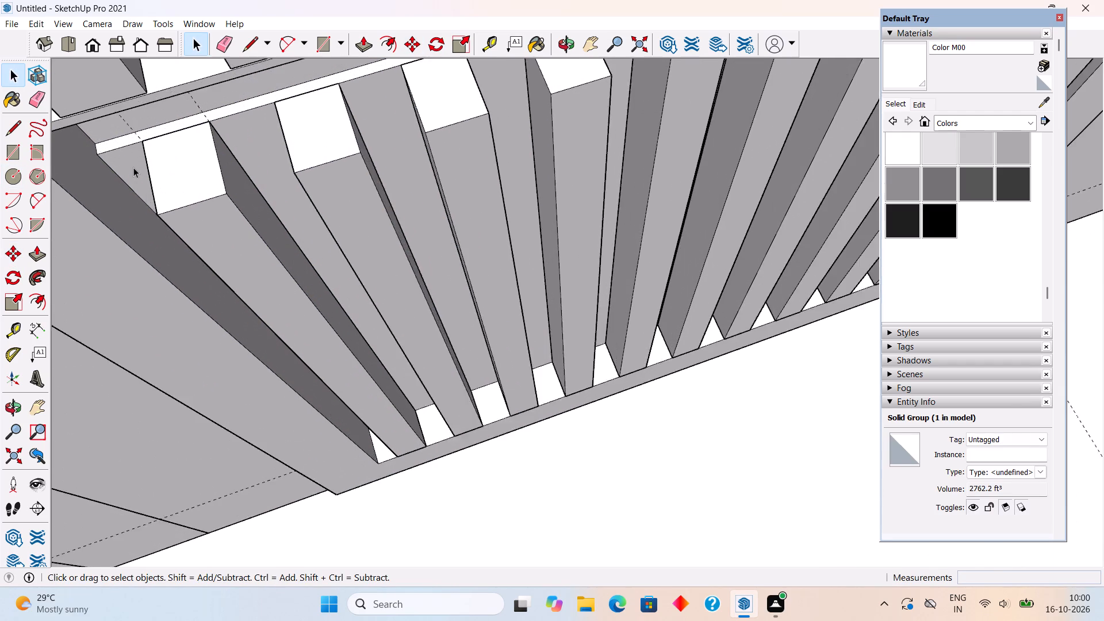
scroll(133, 167, "up", 6)
scroll(121, 162, "down", 4)
key("r")
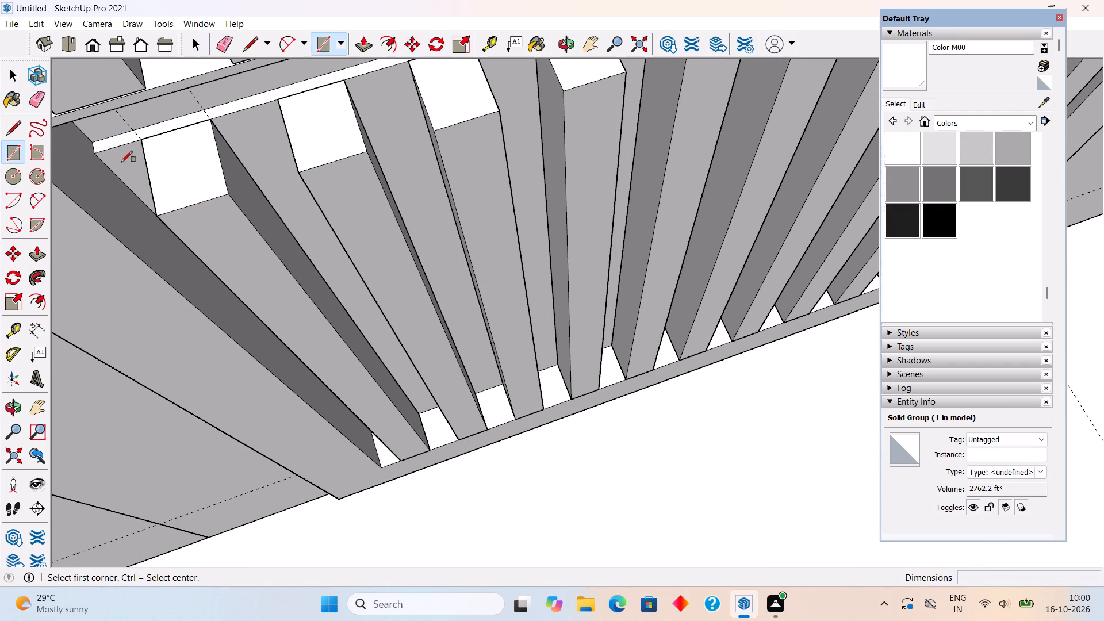
left_click(96, 143)
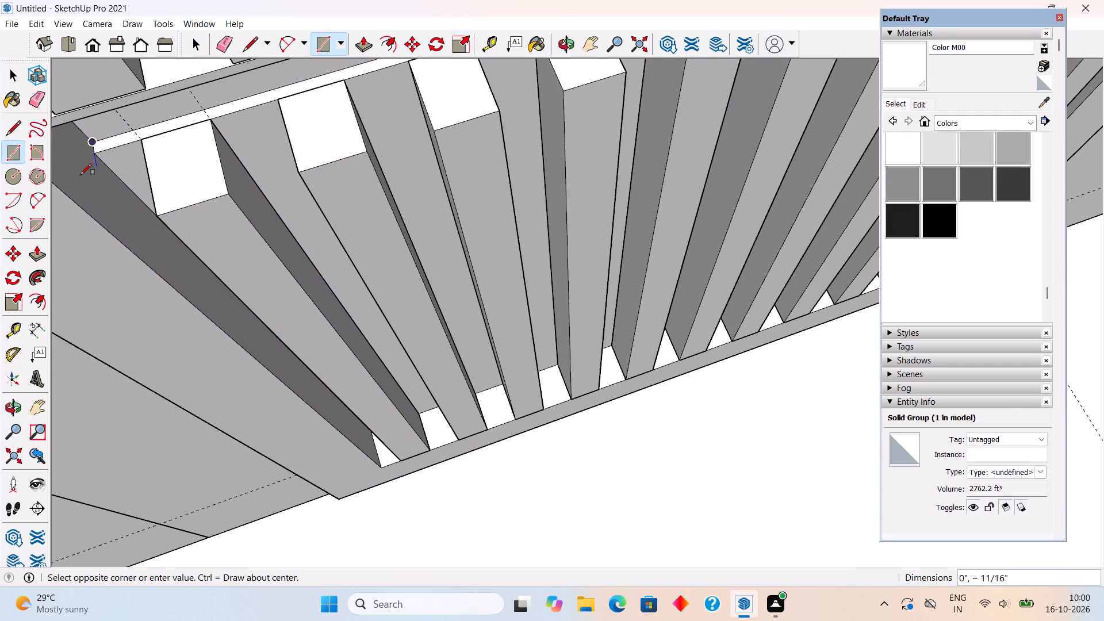
scroll(76, 186, "down", 15)
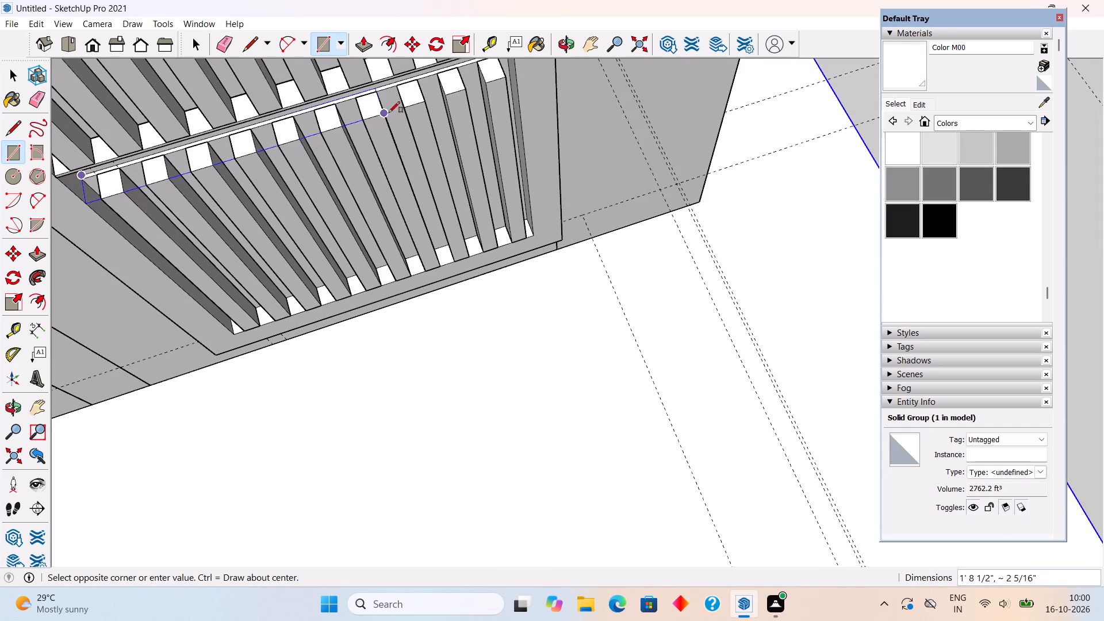
left_click(508, 76)
Push/Pull the new rectangle by 0.3" to form a thin replacement rail.
key("p")
left_click(493, 72)
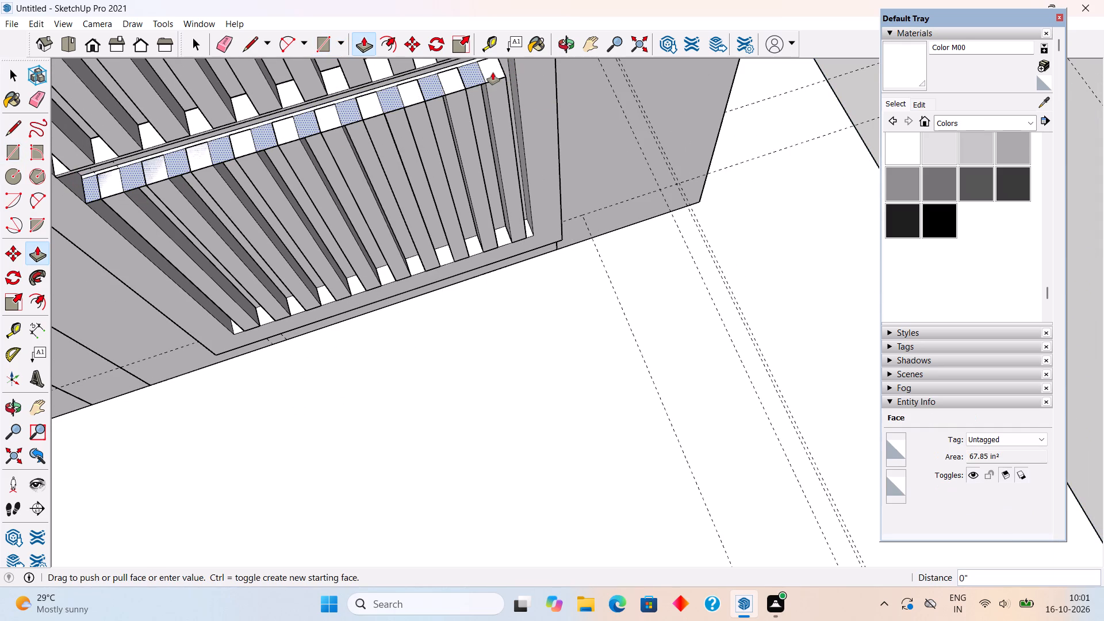
type(".3\"")
key("Return")
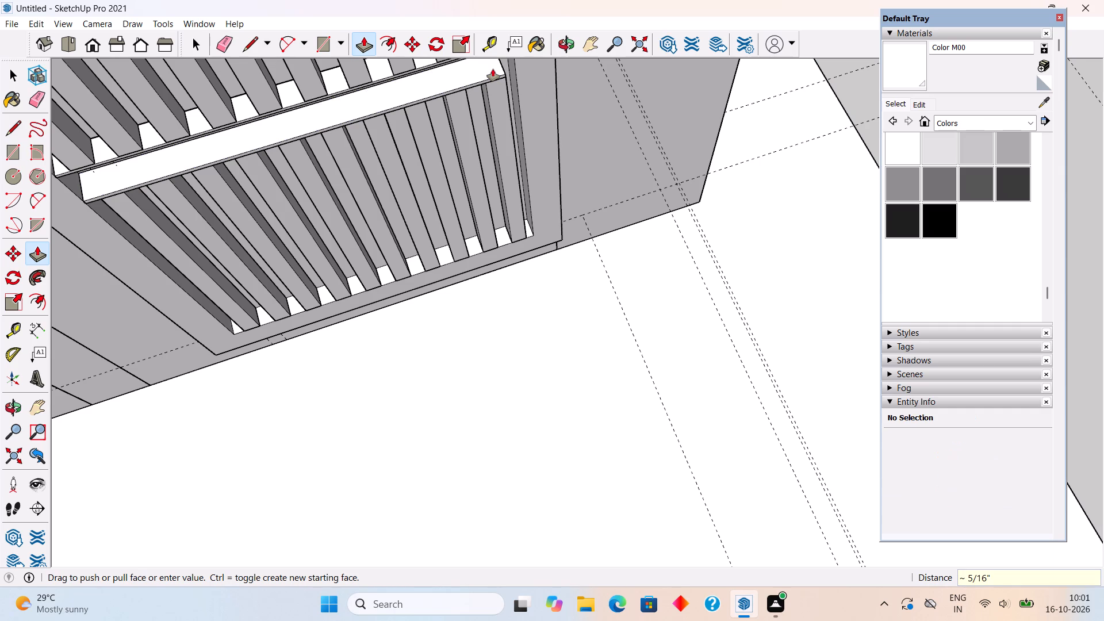
Push/Pull the new rail's end face about 3/8" to extend it to the side of the gate frame.
scroll(493, 69, "down", 5)
middle_click_drag(482, 102, 257, 101)
scroll(257, 101, "down", 9)
scroll(381, 86, "up", 2)
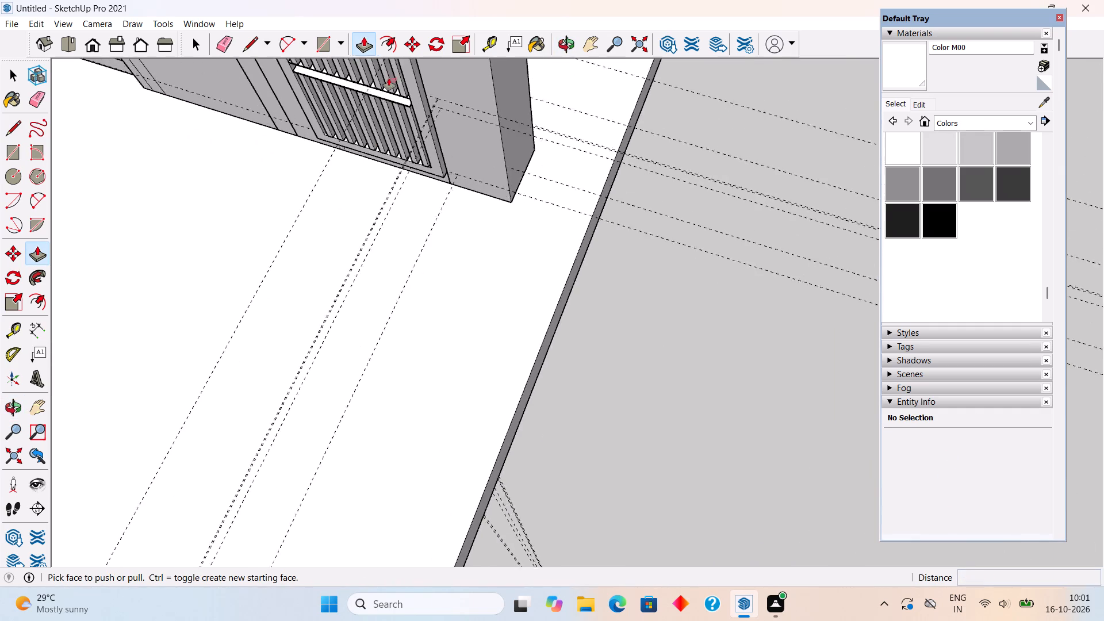
scroll(389, 78, "up", 20)
left_click(384, 98)
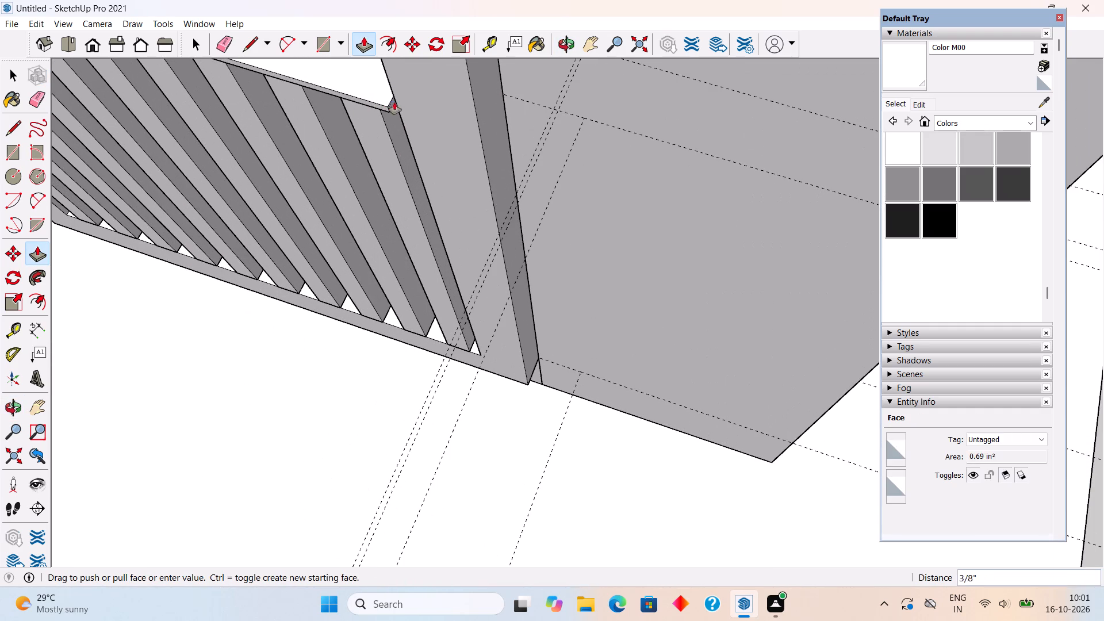
left_click(398, 112)
Select the whole replacement rail and make it a group.
key("space")
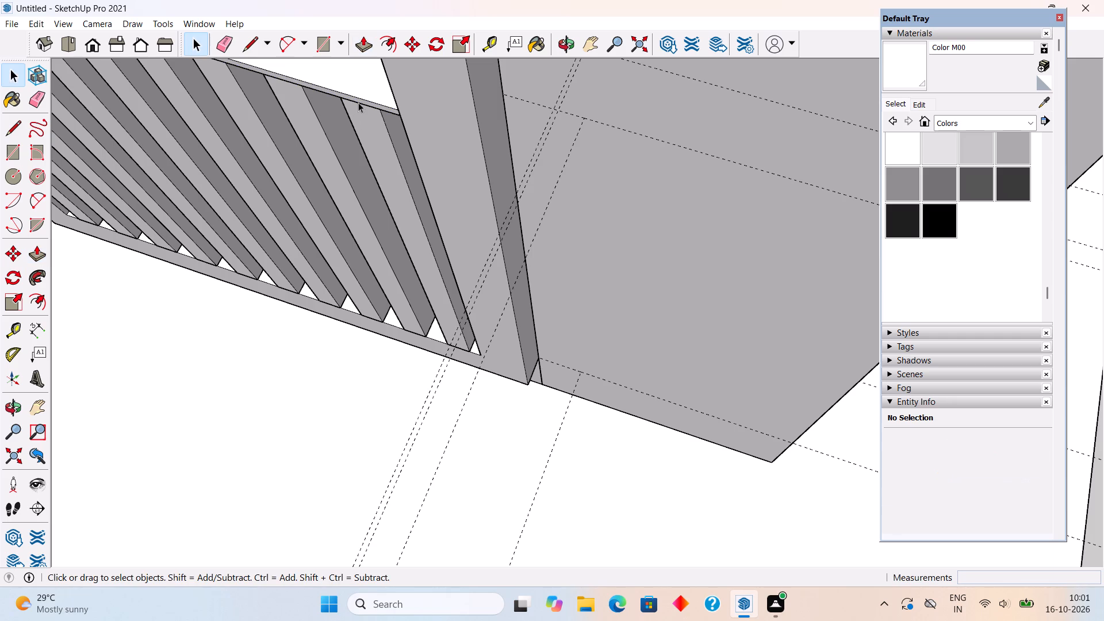
triple_click(358, 102)
right_click(358, 102)
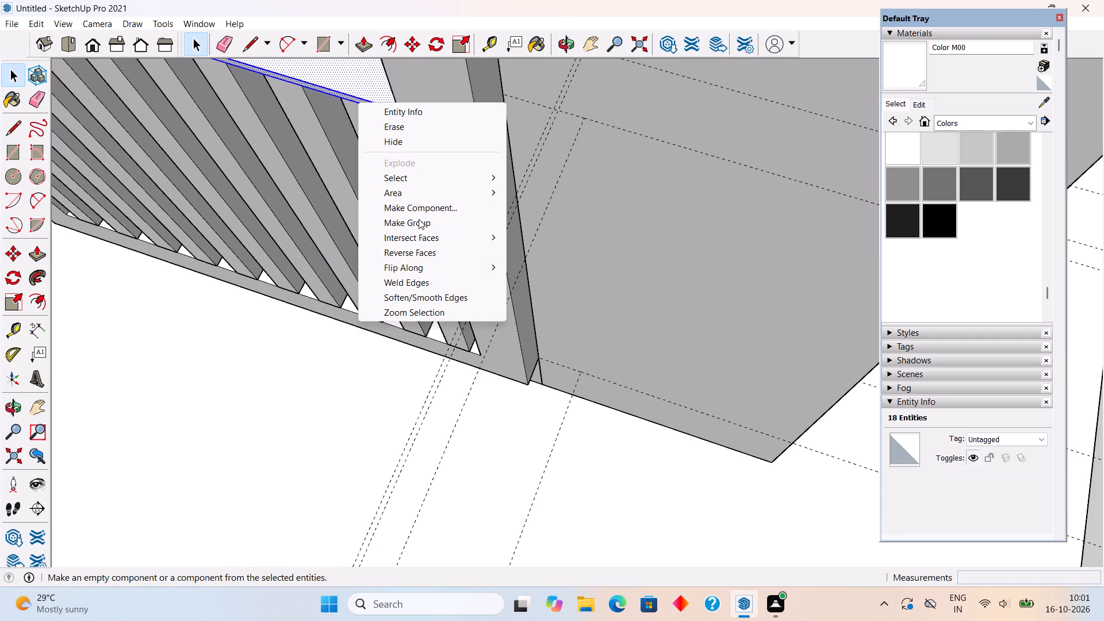
left_click(419, 219)
scroll(426, 239, "down", 12)
middle_click_drag(454, 374, 543, 277)
left_click(604, 388)
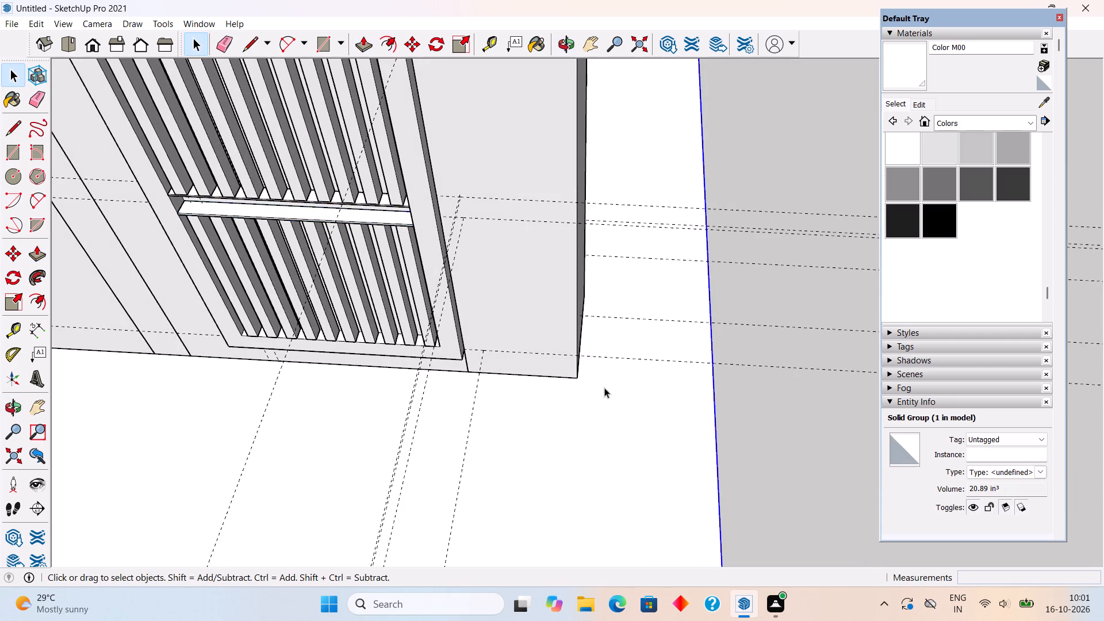
Delete all construction guides from the model.
middle_click_drag(530, 386, 402, 615)
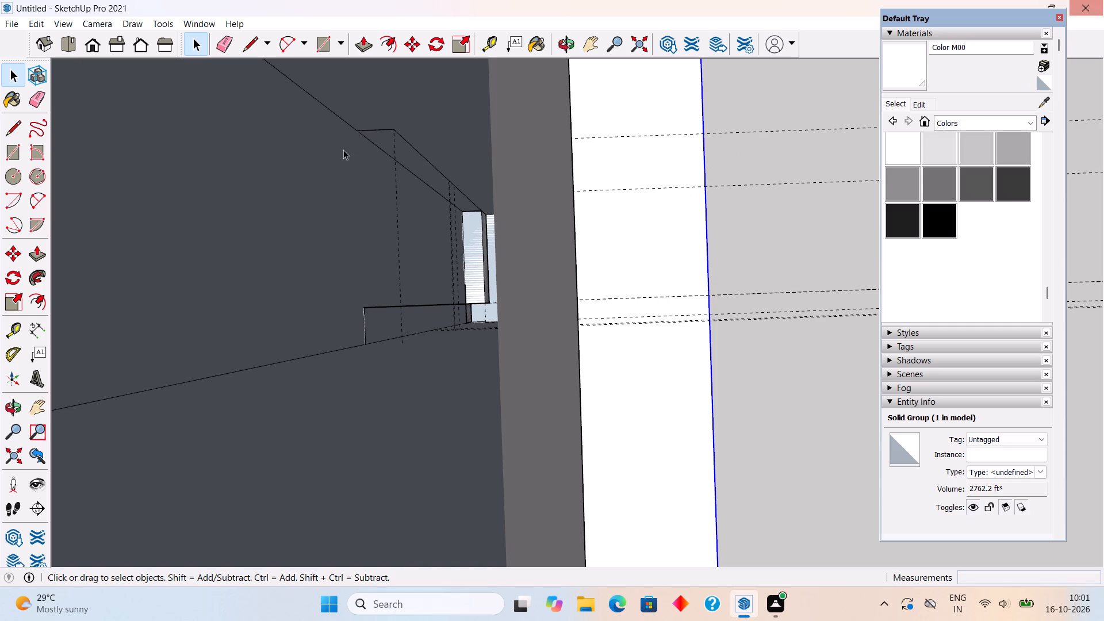
left_click(14, 448)
scroll(639, 345, "down", 4)
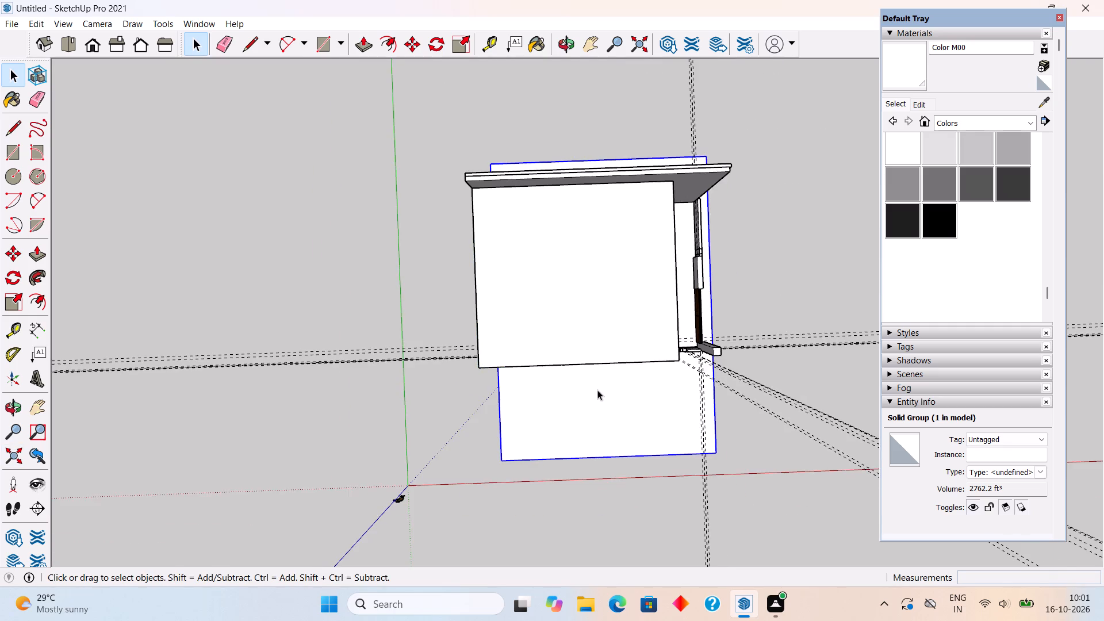
middle_click_drag(596, 358, 576, 101)
middle_click_drag(910, 553, 885, 352)
scroll(757, 350, "up", 6)
left_click(757, 349)
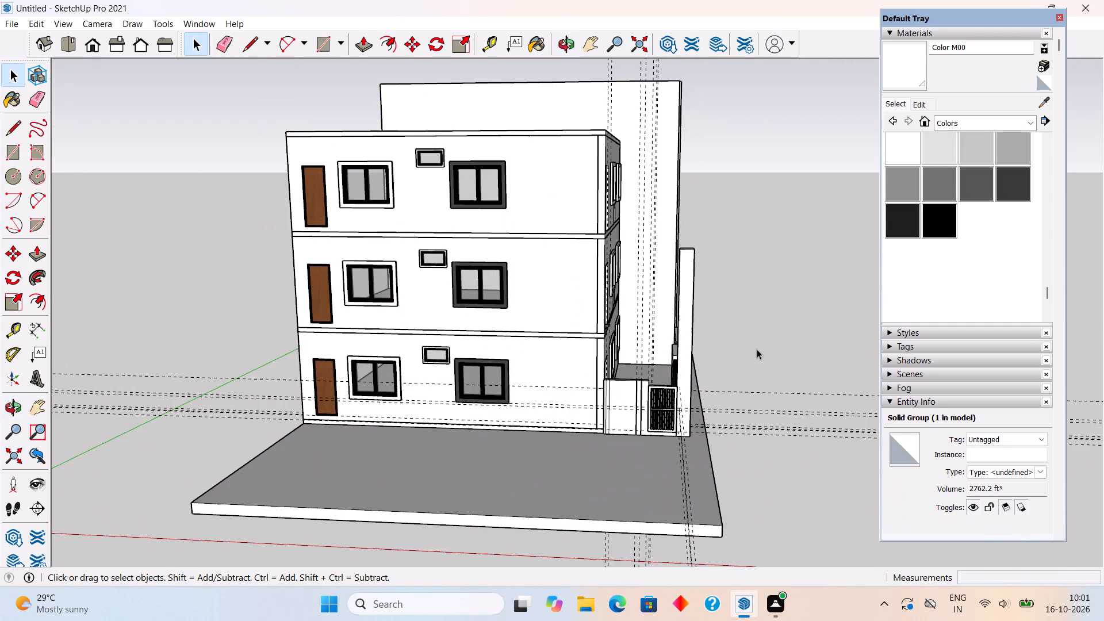
scroll(757, 351, "up", 5)
left_click(36, 24)
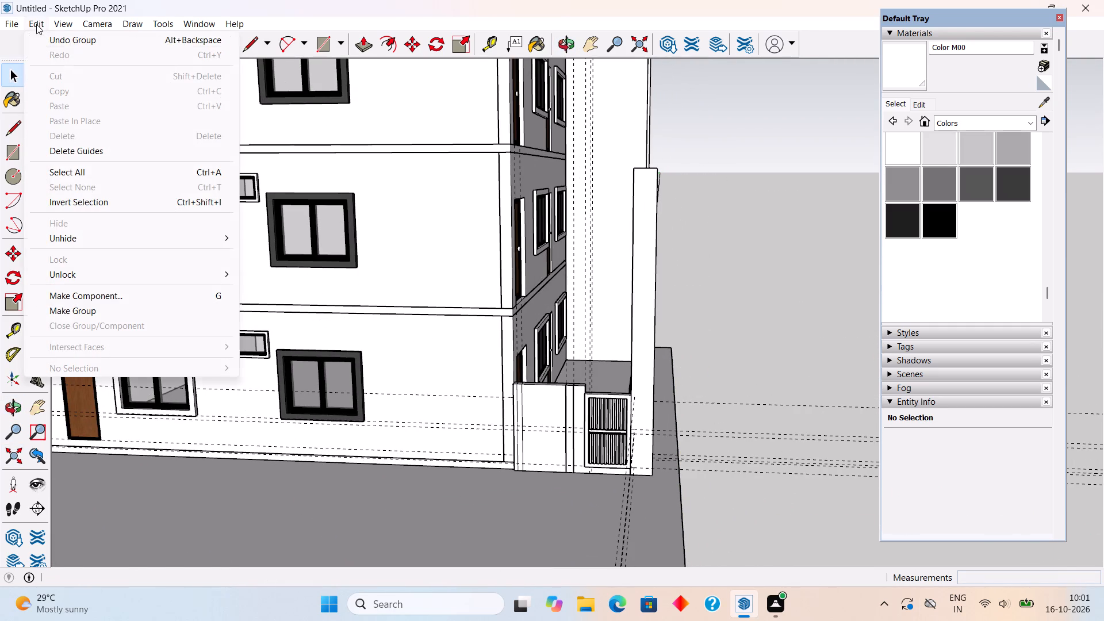
left_click(79, 159)
left_click(85, 147)
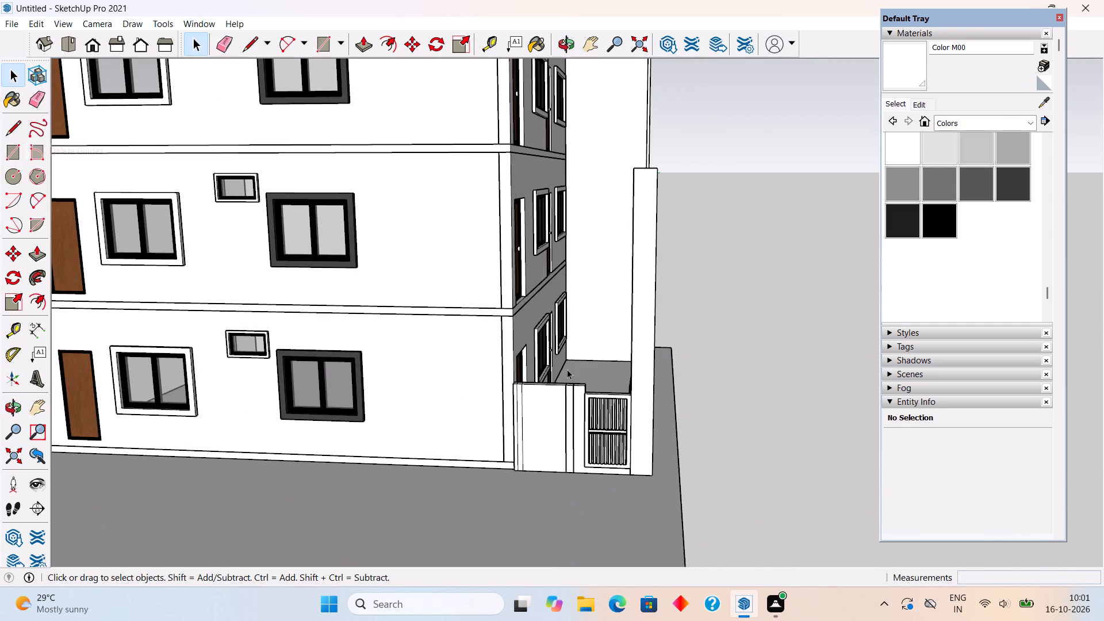
Examine the building's exterior, the boundary wall and both gates from the side and the front.
scroll(759, 436, "down", 3)
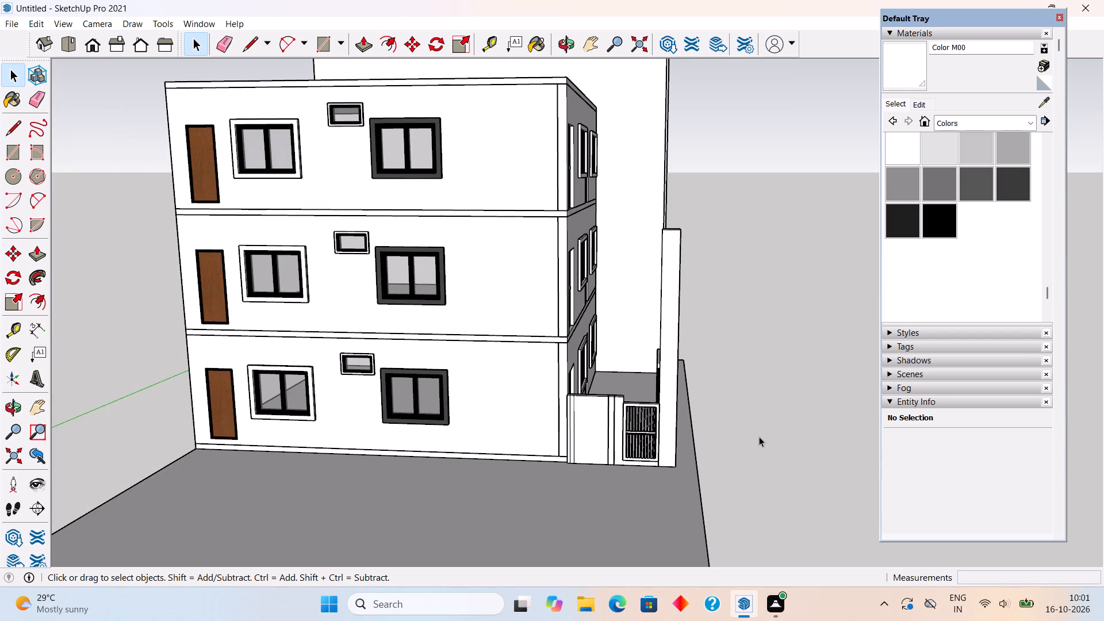
scroll(759, 436, "up", 1)
middle_click_drag(739, 425, 474, 377)
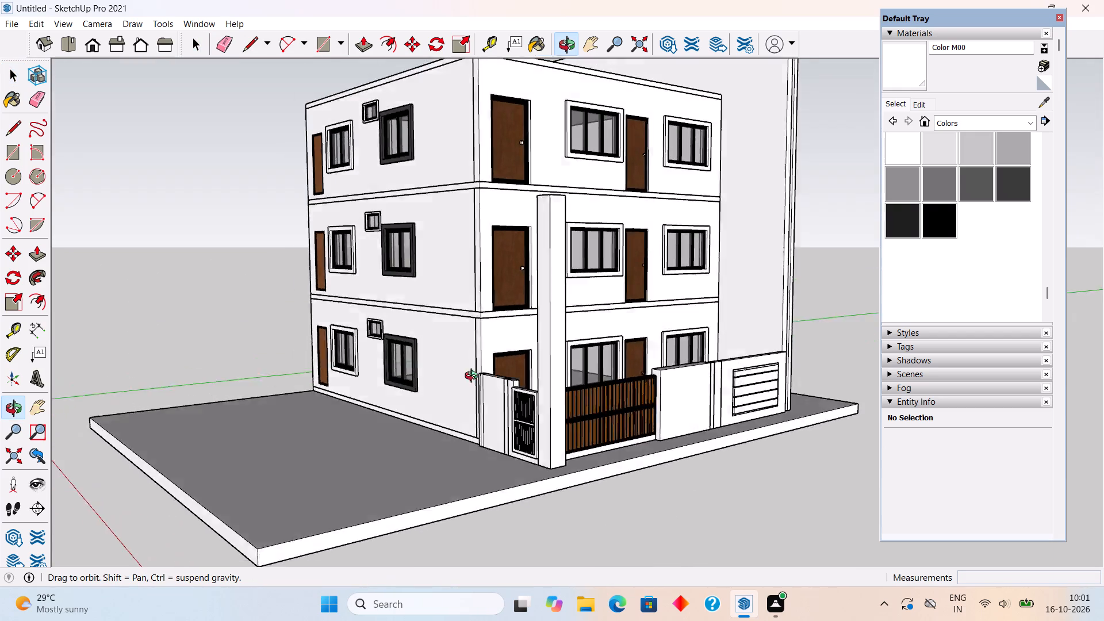
middle_click_drag(474, 377, 520, 342)
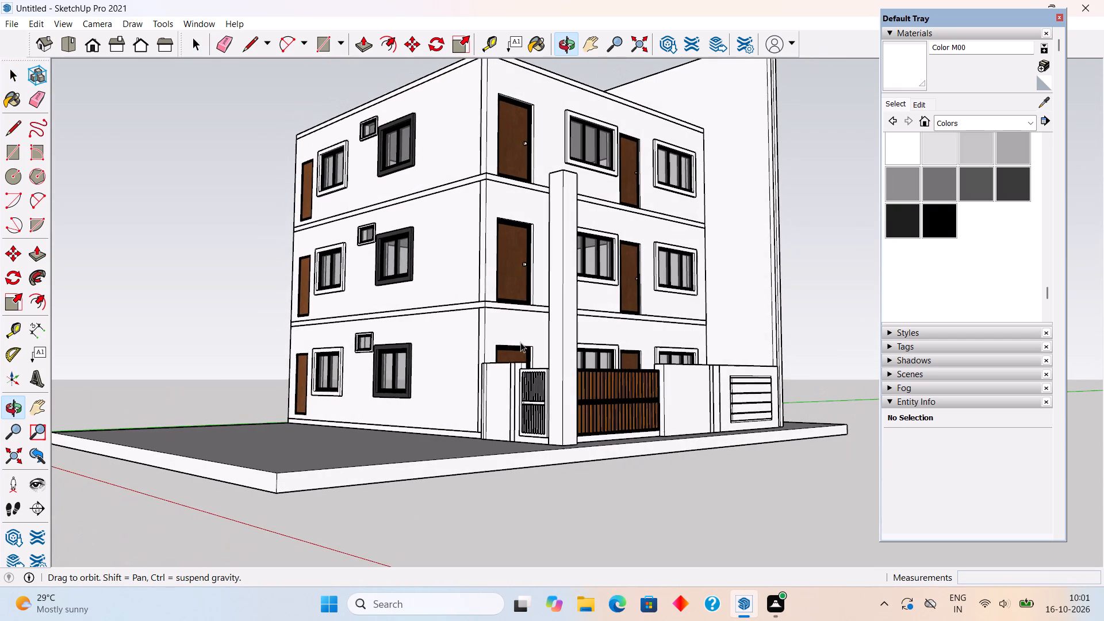
scroll(520, 342, "up", 3)
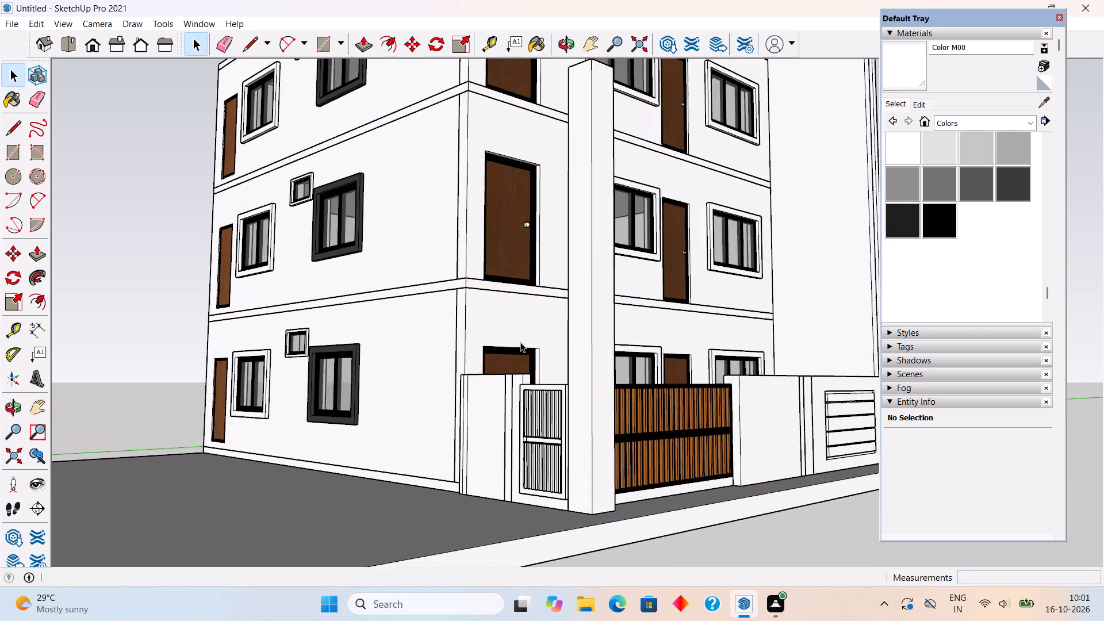
scroll(520, 342, "up", 2)
scroll(521, 342, "down", 9)
middle_click_drag(520, 354, 518, 417)
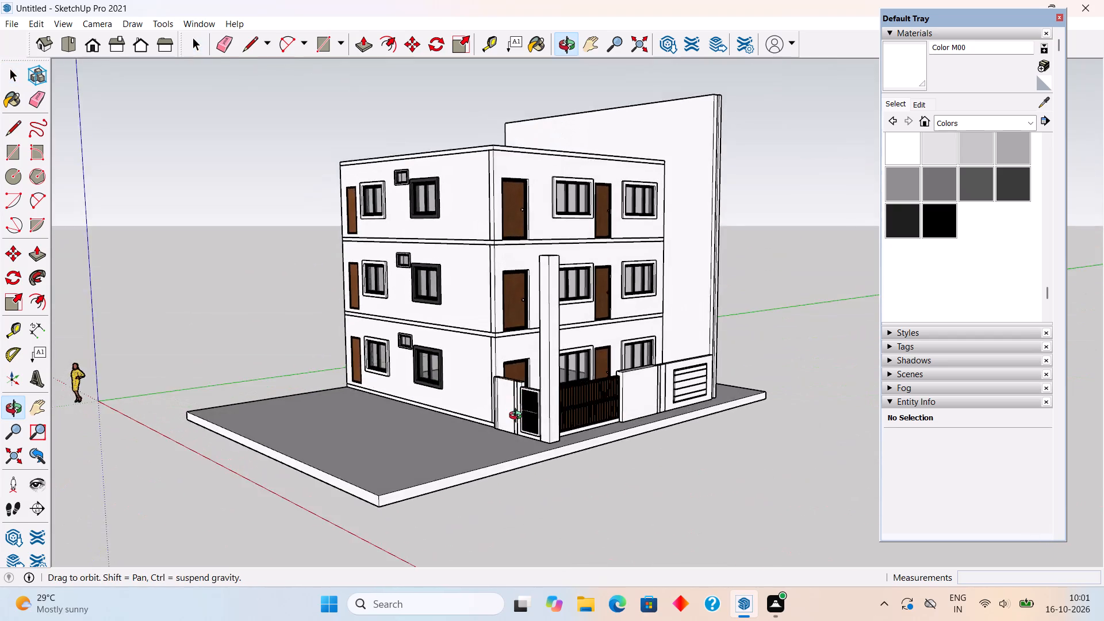
middle_click_drag(518, 417, 334, 548)
scroll(622, 458, "up", 3)
middle_click_drag(612, 410, 677, 489)
scroll(624, 415, "up", 1)
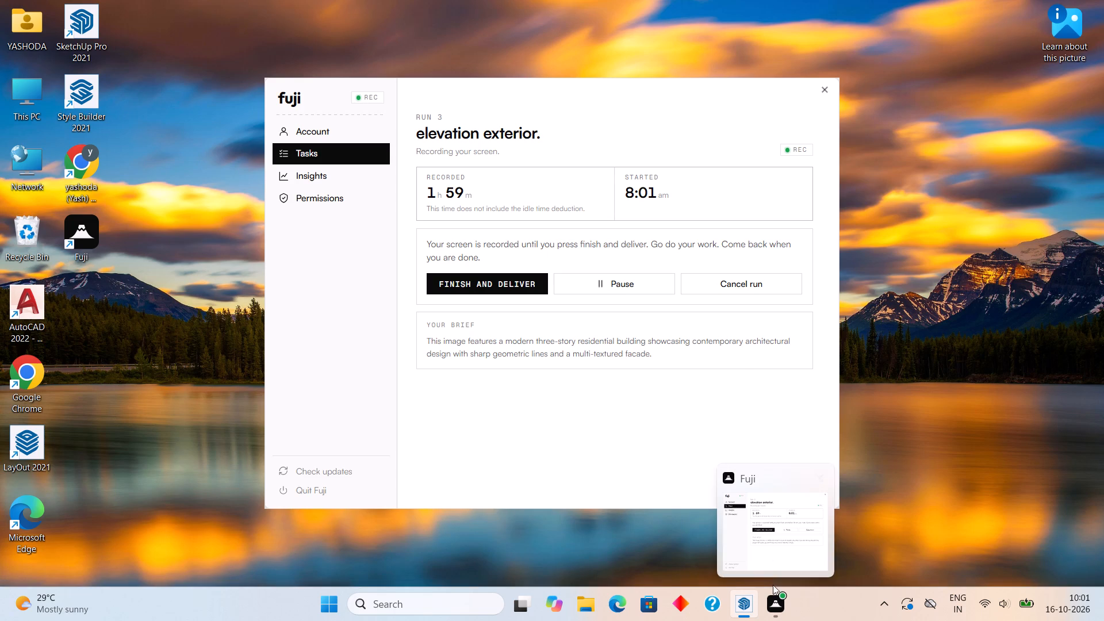
middle_click_drag(499, 438, 309, 346)
scroll(310, 347, "down", 5)
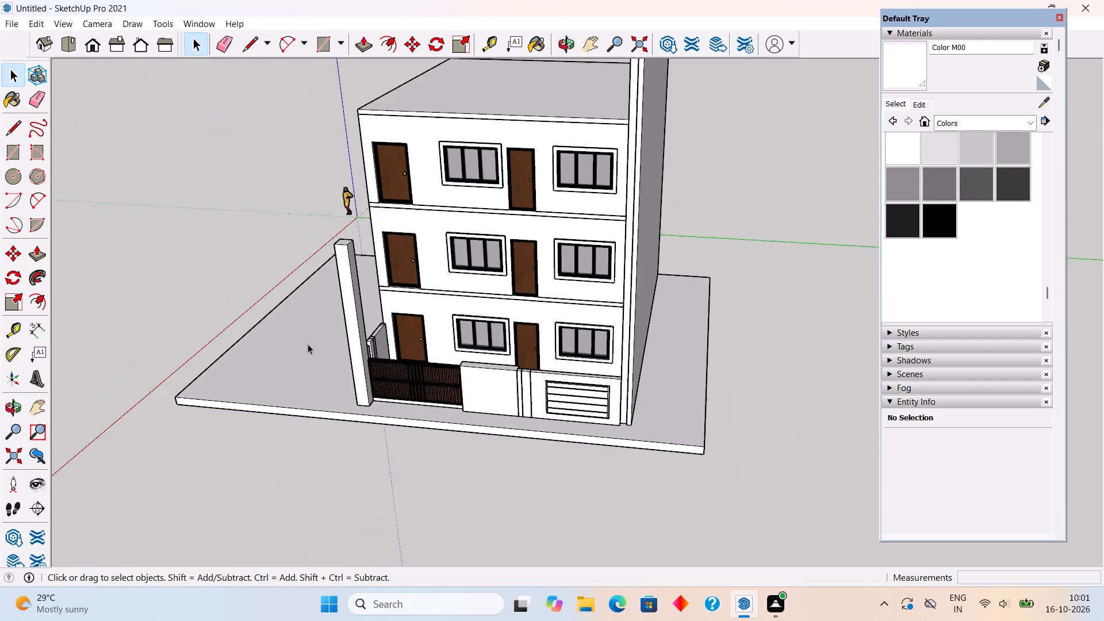
scroll(474, 420, "up", 5)
middle_click_drag(461, 388, 593, 279)
scroll(593, 279, "down", 7)
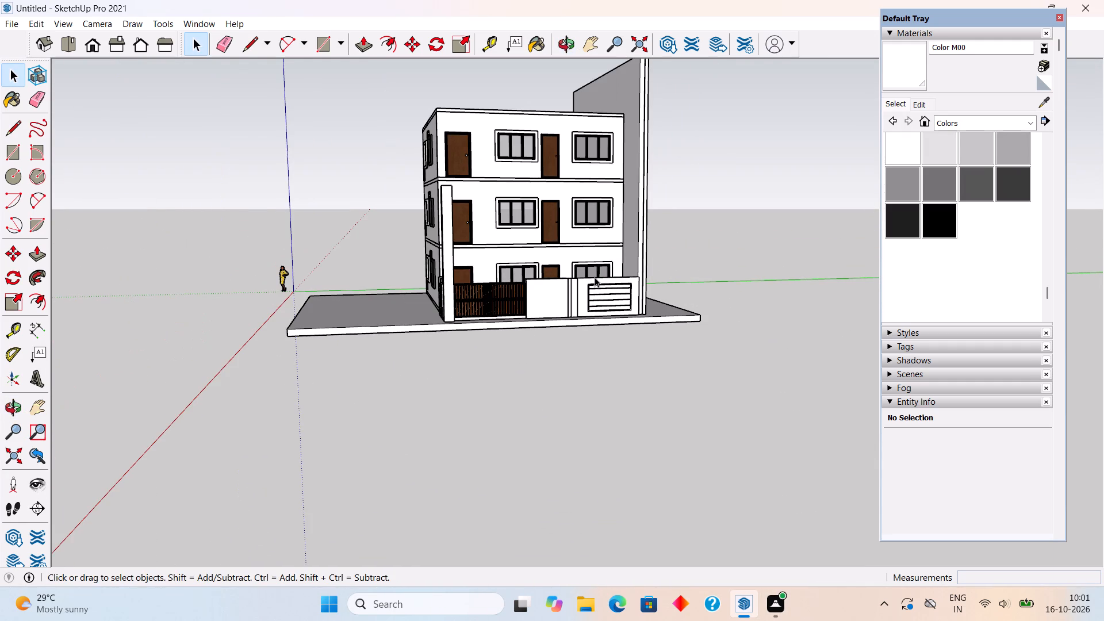
scroll(595, 277, "up", 2)
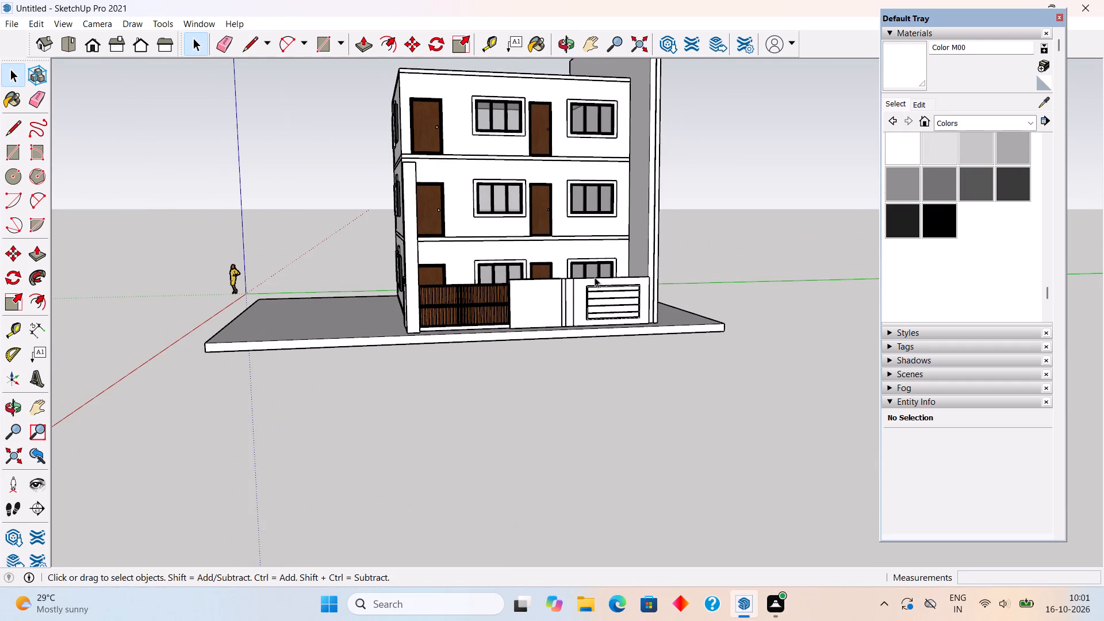
scroll(595, 277, "up", 2)
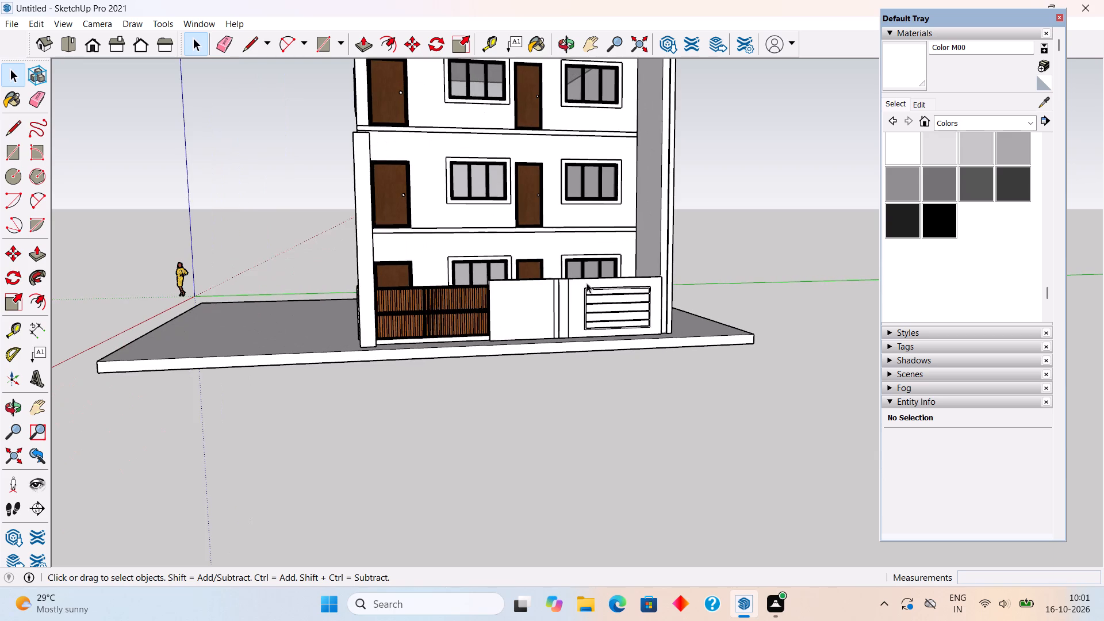
Open the side passage gate group for editing and paint its frame black with Color M09.
middle_click_drag(553, 320, 757, 299)
scroll(536, 313, "up", 5)
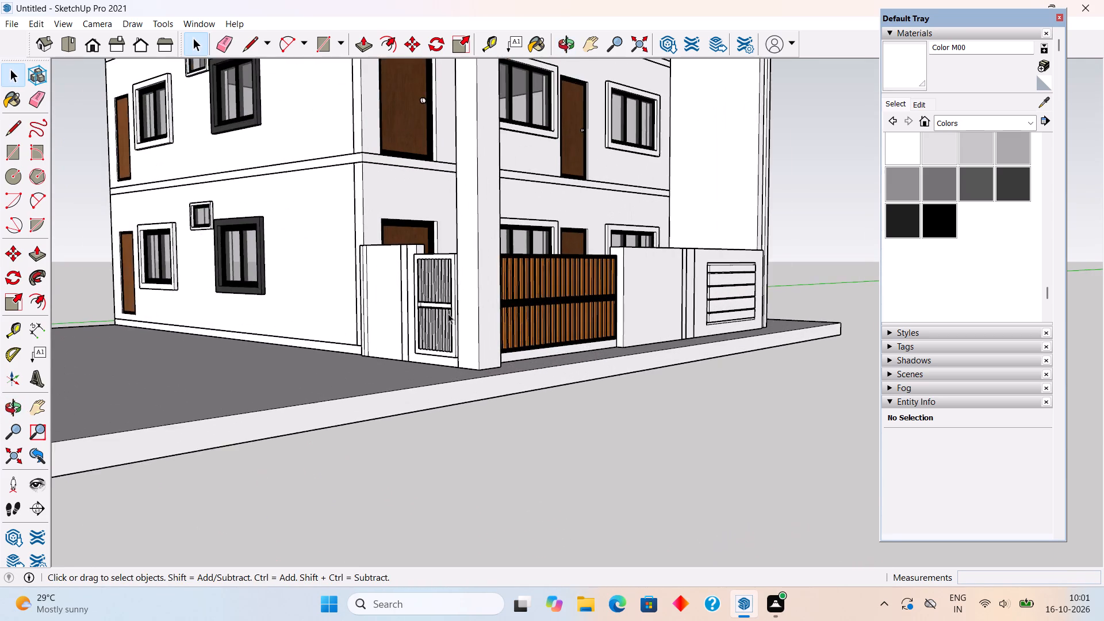
scroll(448, 313, "up", 10)
double_click(462, 320)
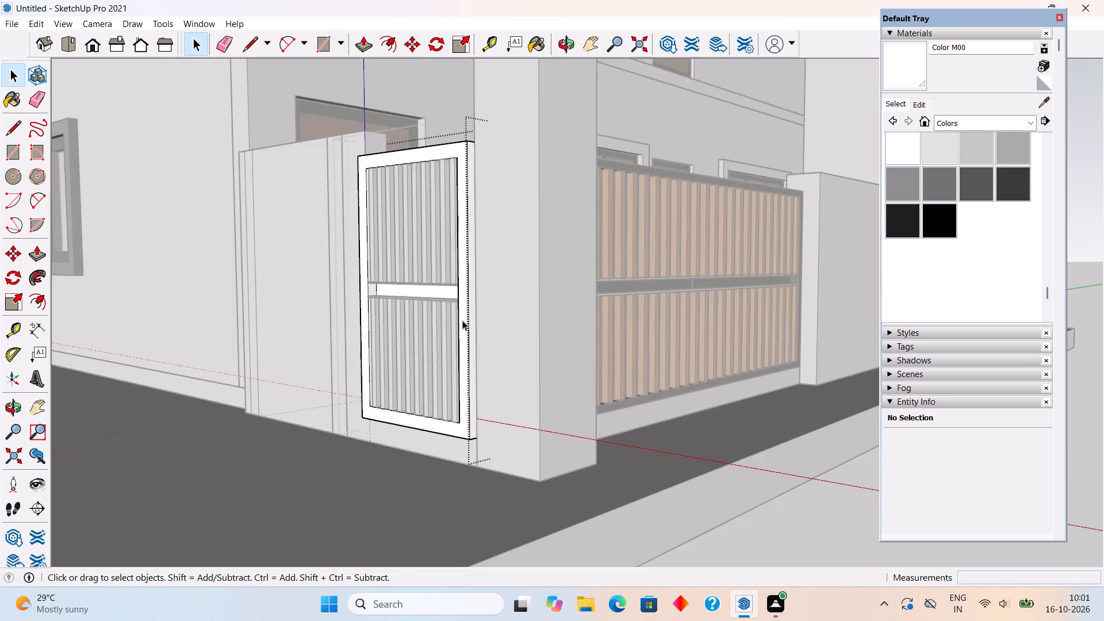
middle_click_drag(485, 343, 607, 353)
scroll(434, 296, "up", 14)
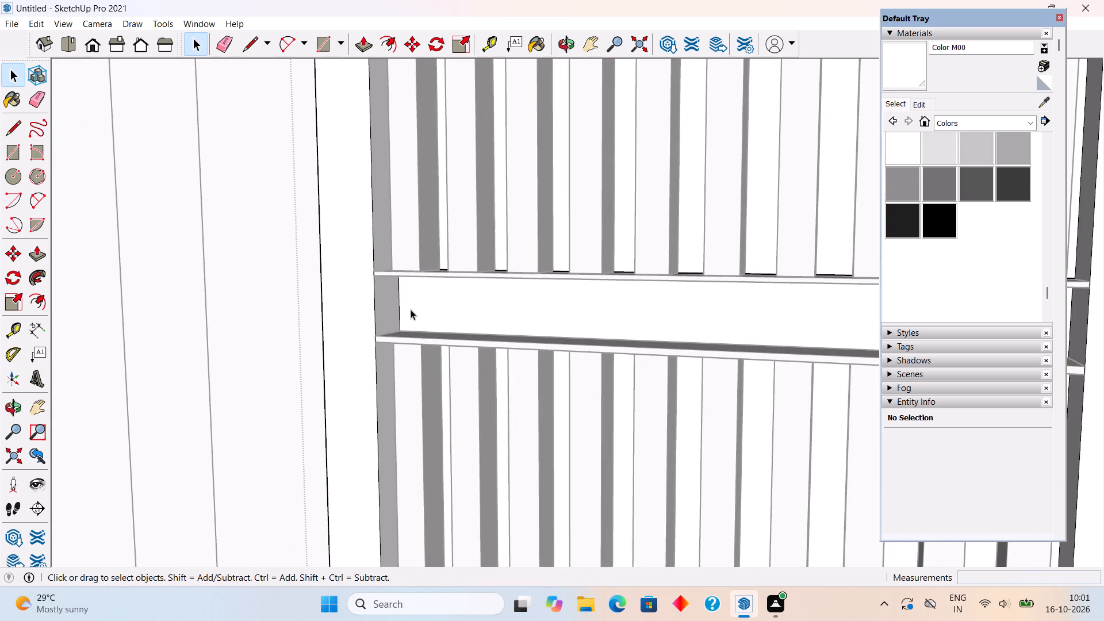
middle_click_drag(400, 309, 327, 289)
scroll(327, 290, "down", 6)
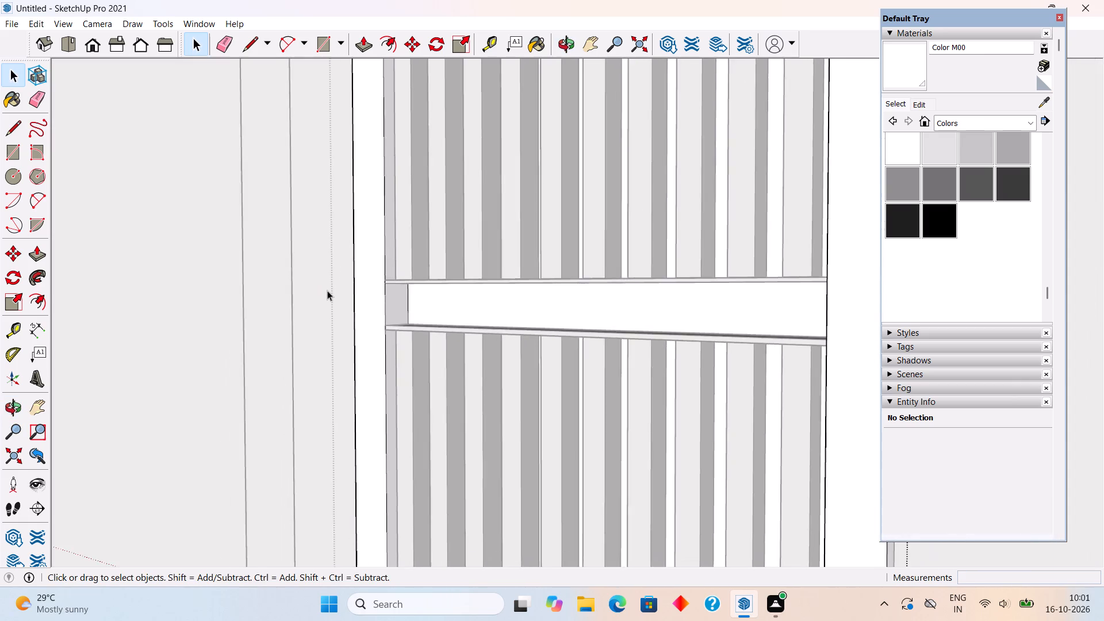
scroll(327, 290, "down", 2)
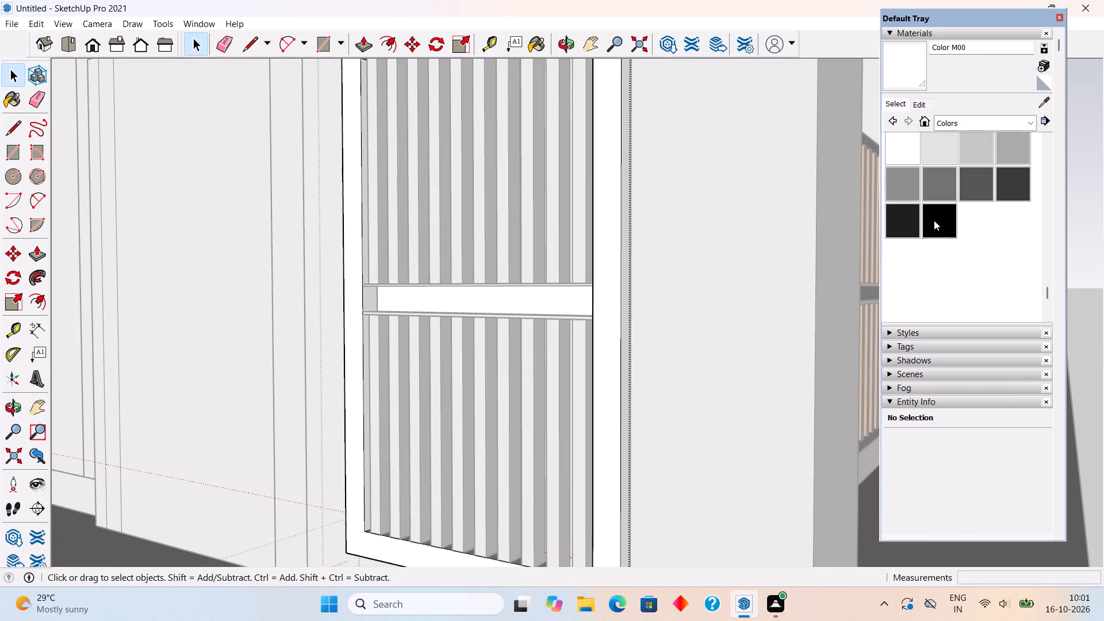
left_click(934, 220)
left_click(608, 366)
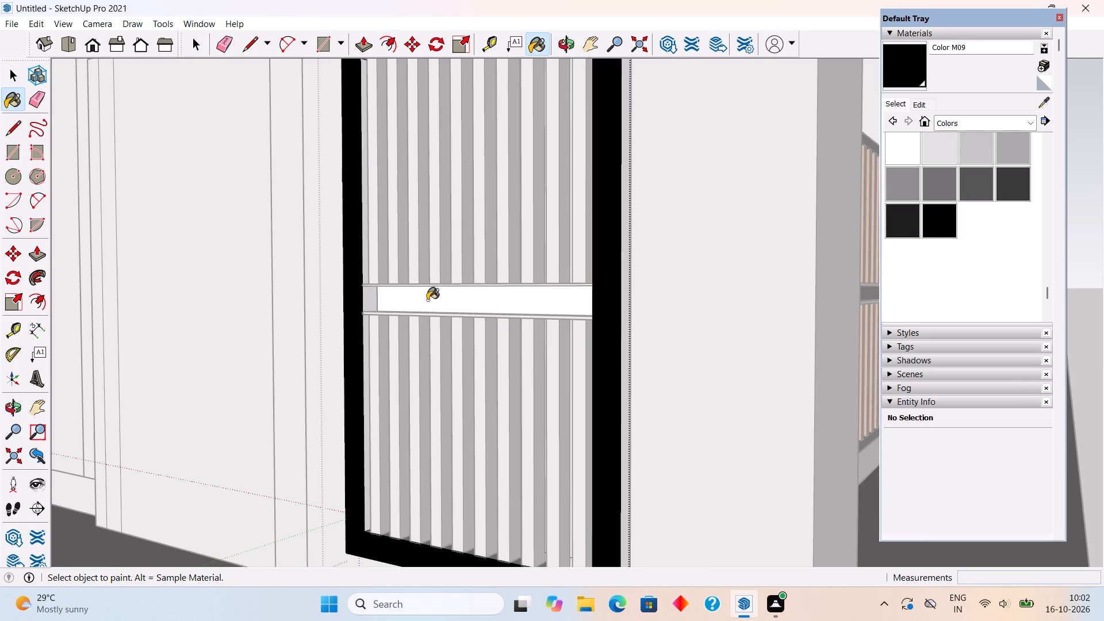
Paint the recess between the side gate's two middle rails with Color M09, including both inner frame ends and the back face.
scroll(366, 300, "up", 4)
left_click(365, 300)
middle_click_drag(417, 328, 877, 397)
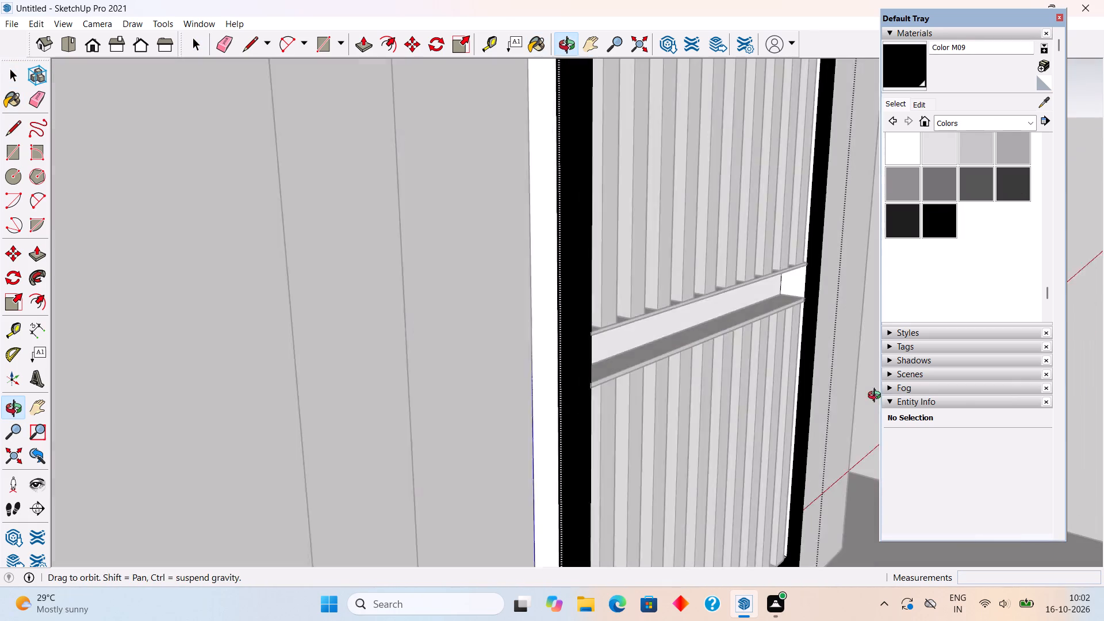
middle_click_drag(877, 397, 914, 399)
left_click(781, 278)
middle_click_drag(760, 315, 734, 320)
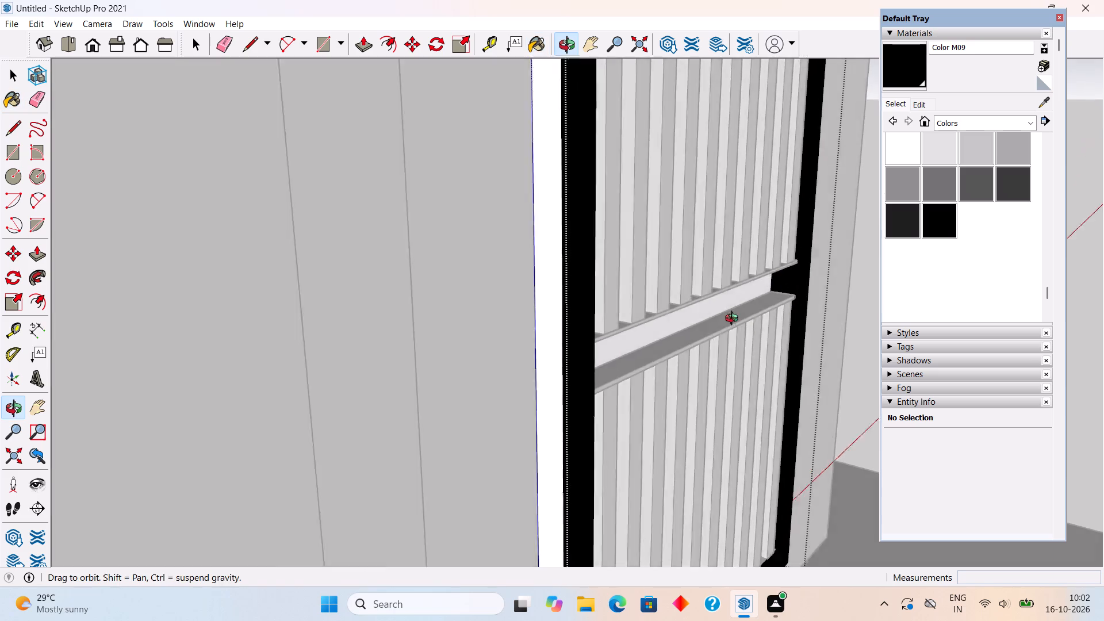
middle_click_drag(734, 320, 461, 312)
scroll(499, 320, "down", 4)
left_click(524, 321)
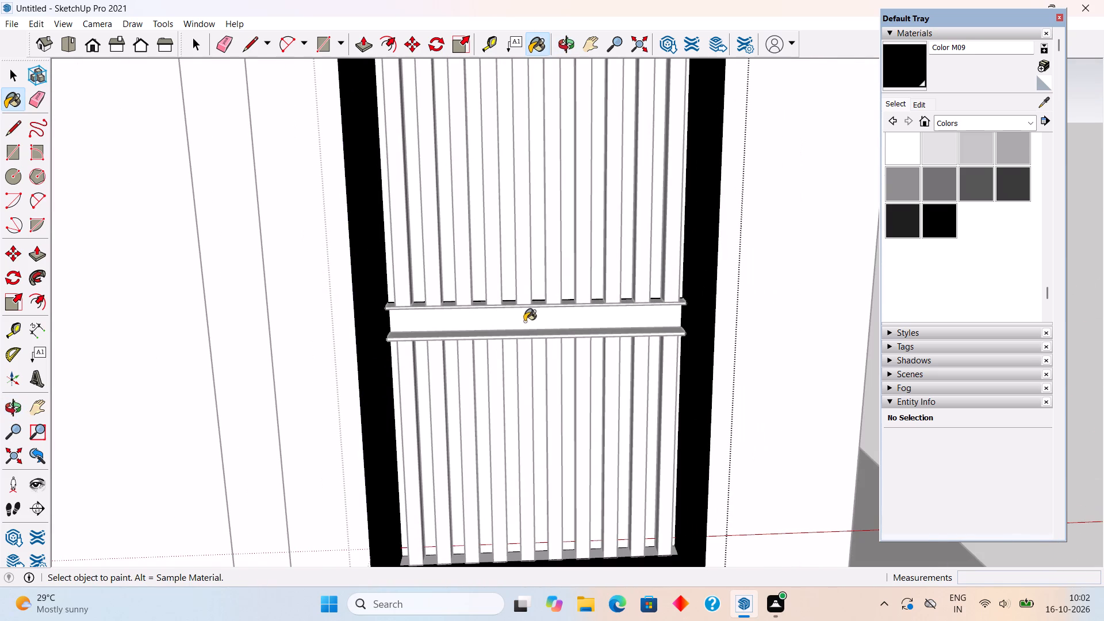
middle_click_drag(591, 323, 530, 329)
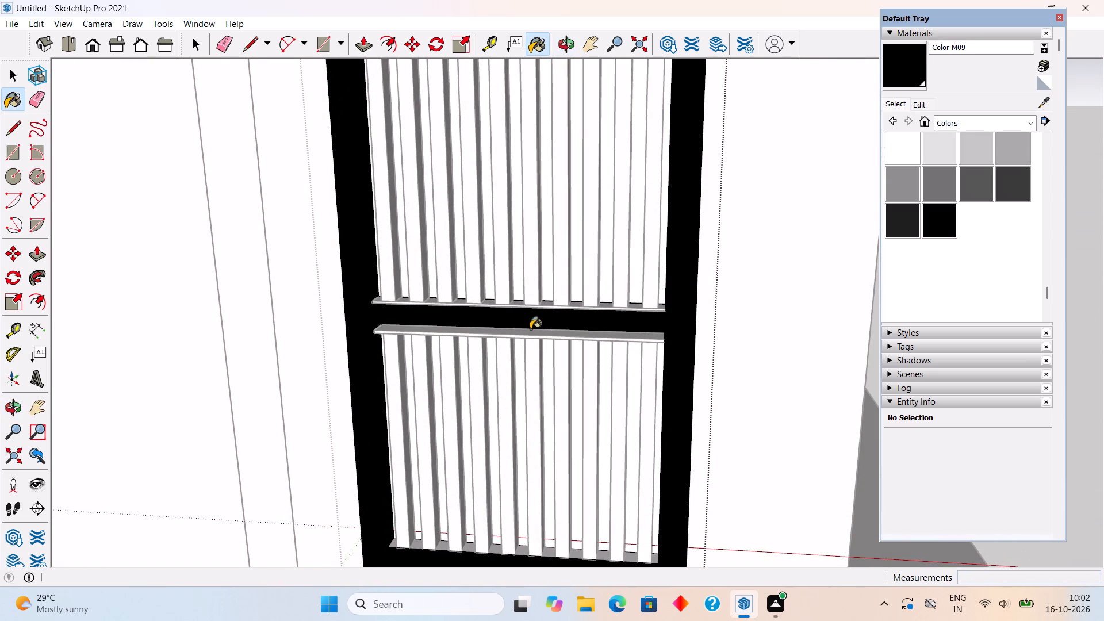
Sample Wood Cherry Original from the front gate and paint the side gate's lower and upper back panels with it, then close the group.
key("space")
left_click(494, 379)
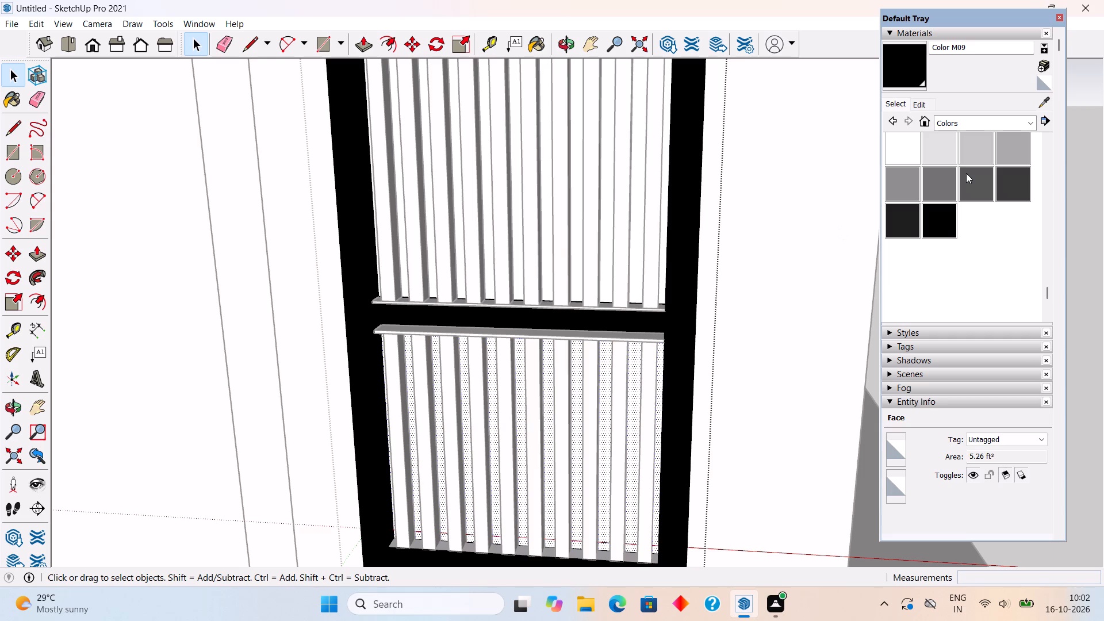
left_click(1046, 104)
middle_click_drag(842, 275, 277, 246)
scroll(692, 392, "up", 4)
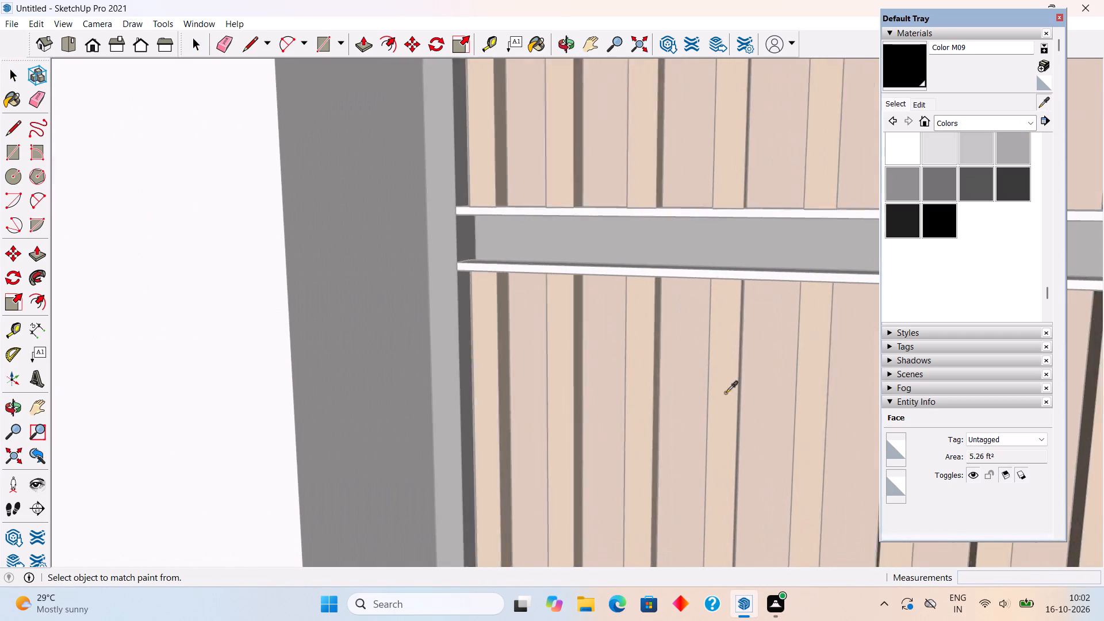
scroll(726, 393, "up", 2)
left_click(678, 378)
scroll(678, 378, "down", 11)
middle_click_drag(421, 409, 726, 418)
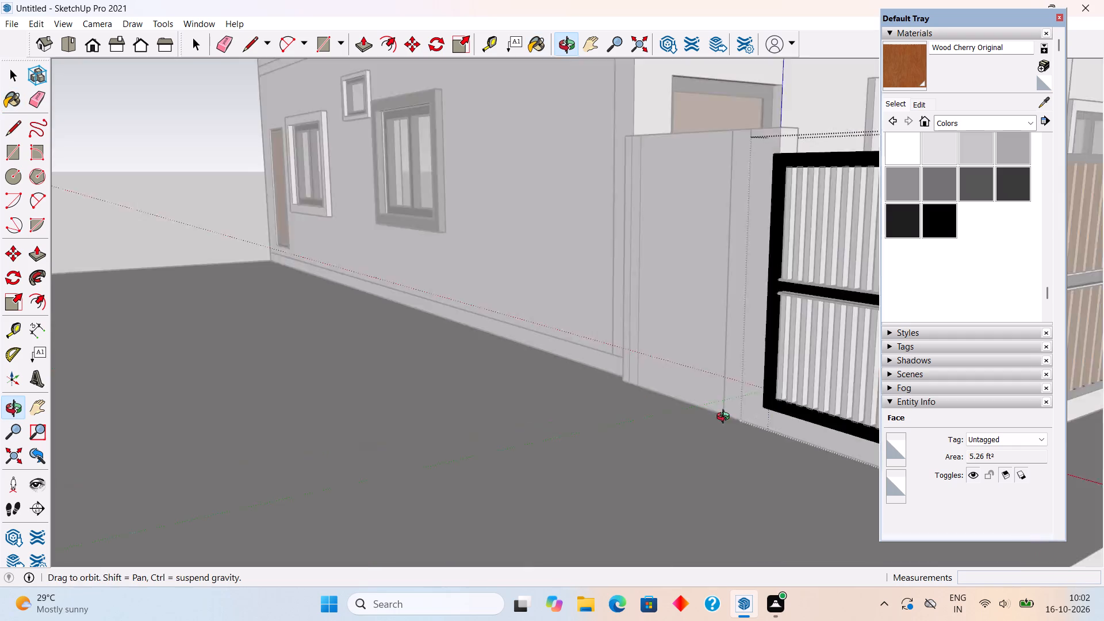
middle_click_drag(726, 418, 934, 405)
scroll(550, 311, "down", 5)
scroll(884, 327, "up", 11)
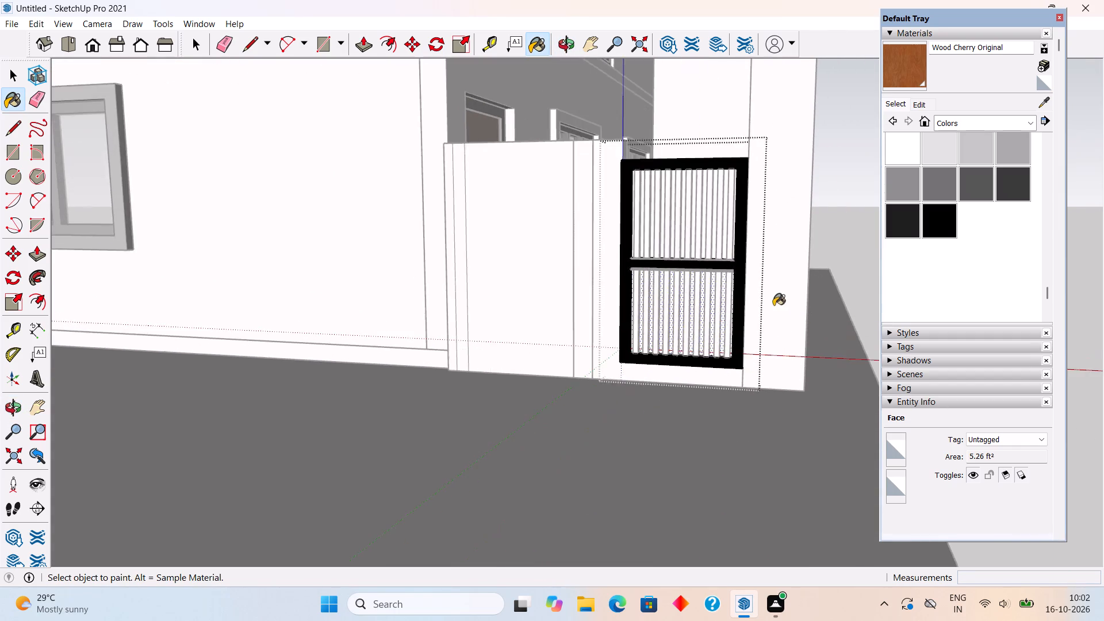
scroll(773, 305, "up", 9)
left_click(713, 312)
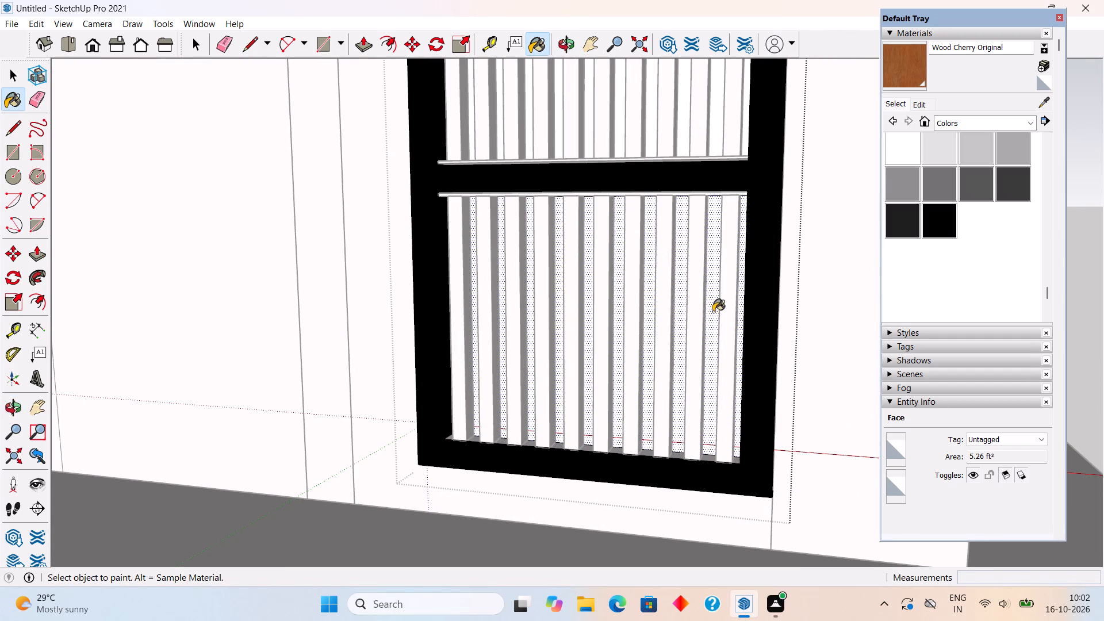
left_click(729, 131)
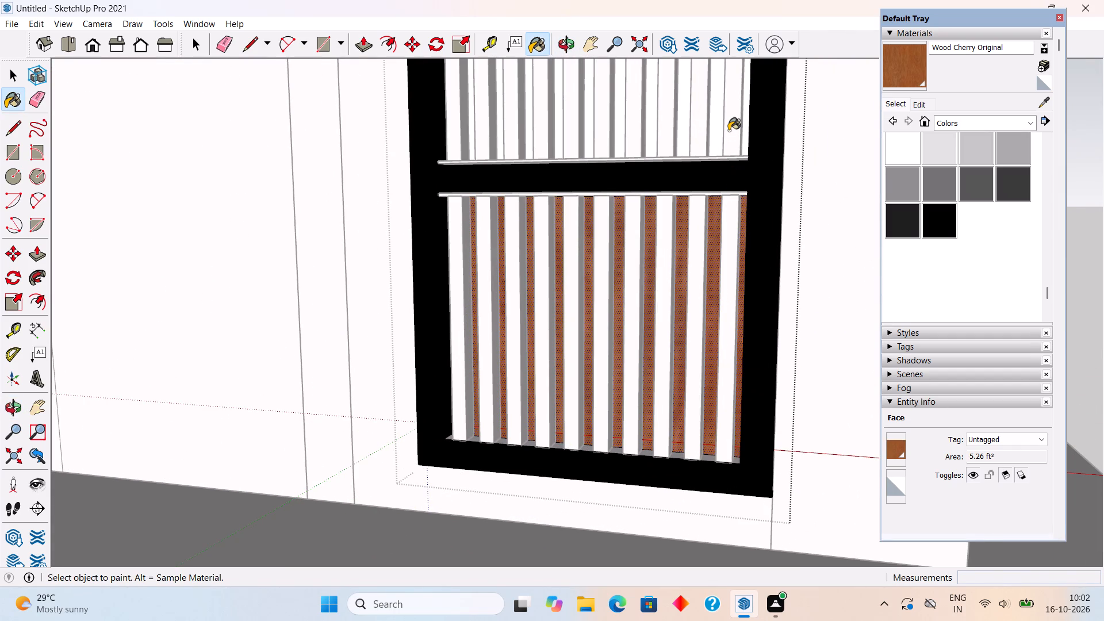
scroll(749, 249, "down", 4)
scroll(749, 300, "down", 7)
key("space")
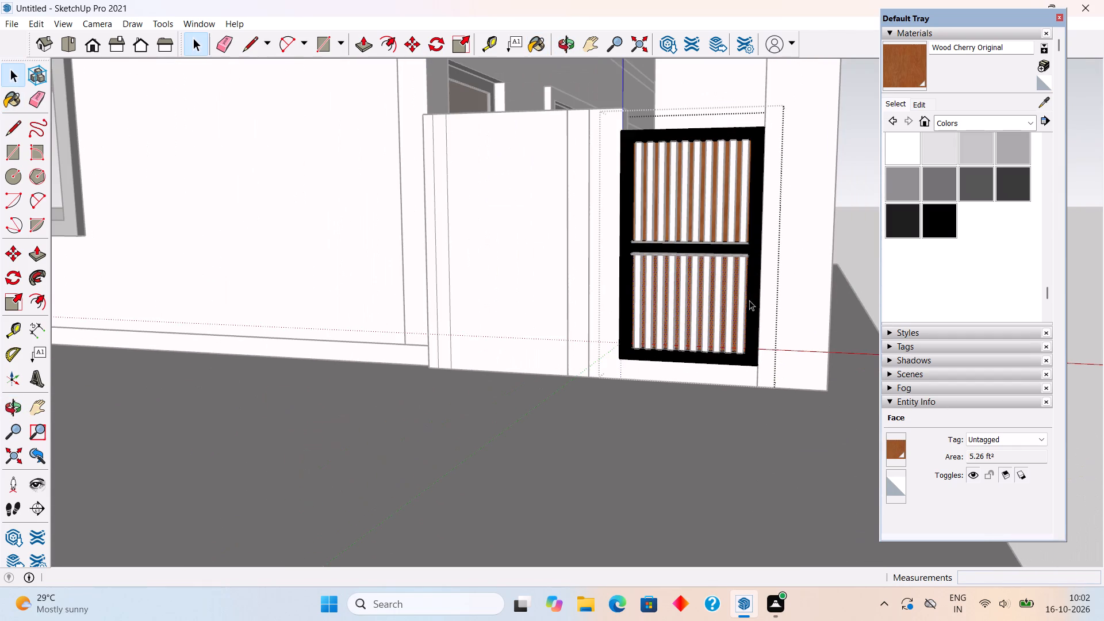
left_click(849, 232)
Sample Wood Bamboo from the front gate's slats and paint the side gate's upper and lower slats with it.
middle_click_drag(827, 237, 735, 259)
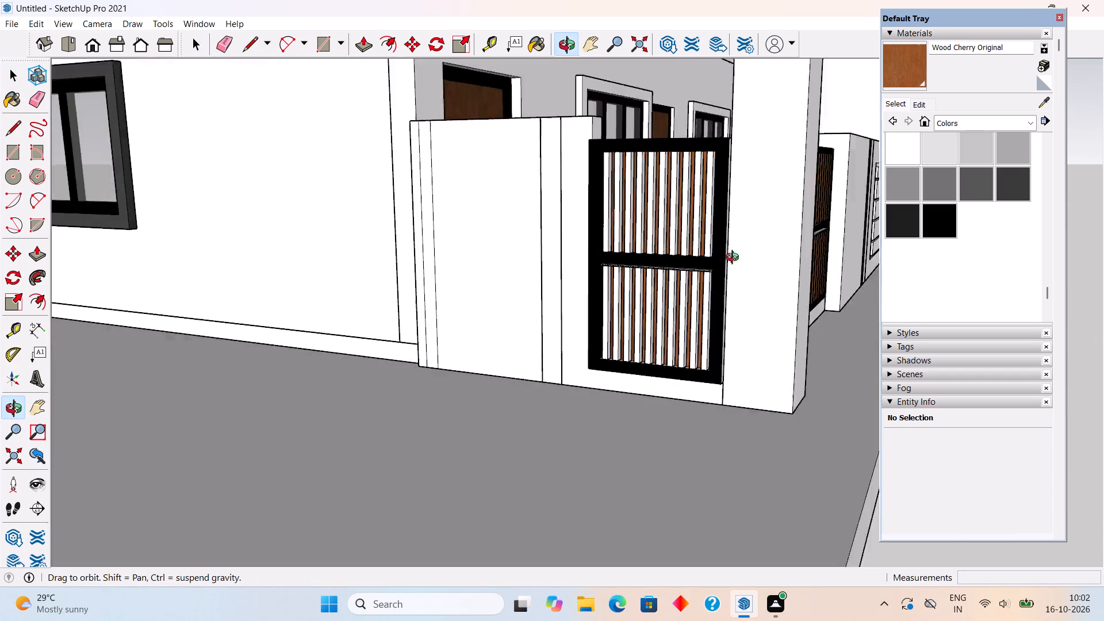
middle_click_drag(735, 259, 493, 277)
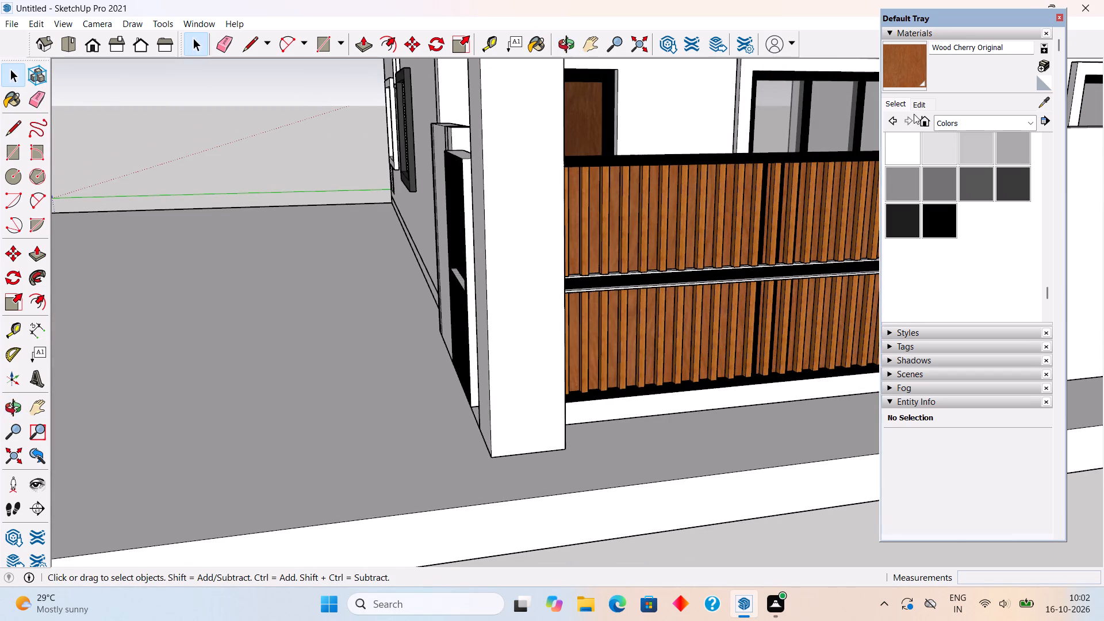
scroll(914, 113, "up", 1)
left_click(1042, 98)
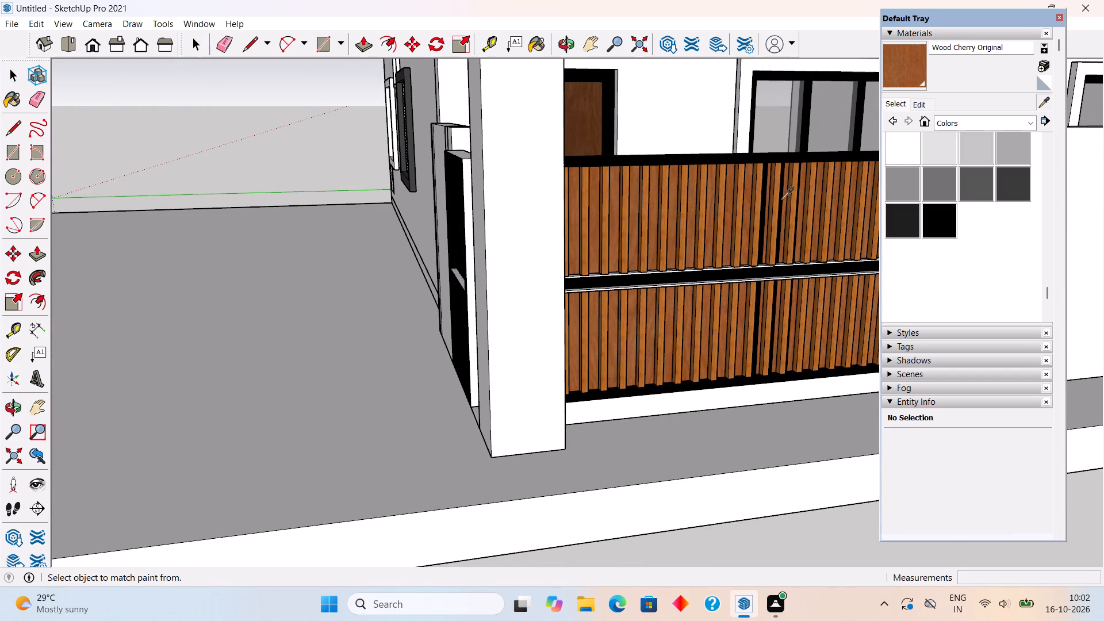
scroll(720, 214, "up", 5)
left_click(683, 250)
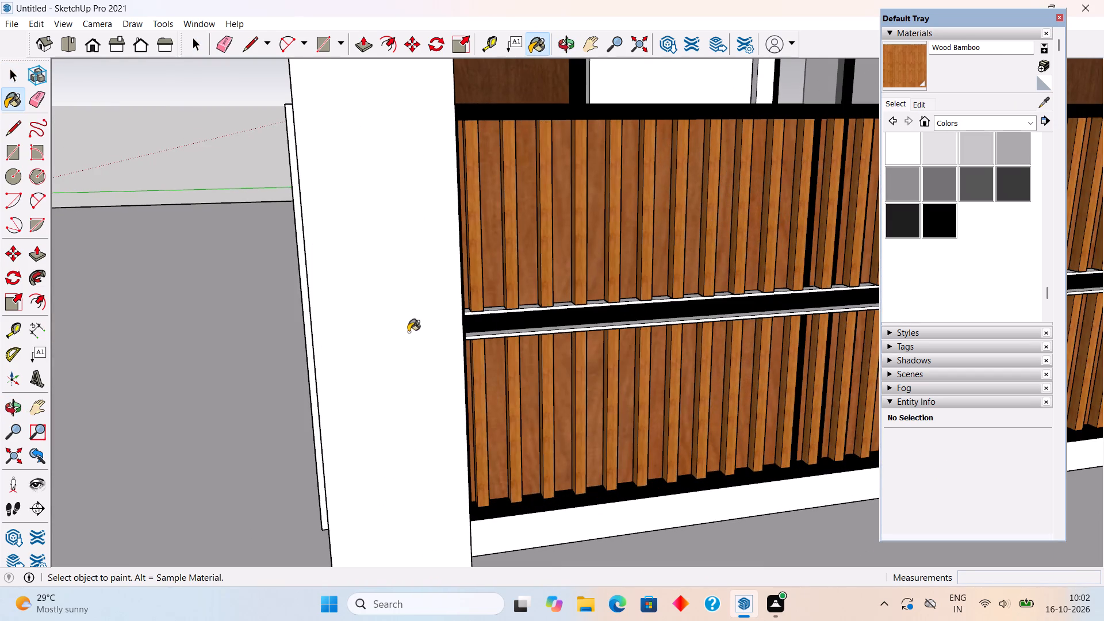
middle_click_drag(534, 362, 972, 352)
scroll(680, 255, "up", 3)
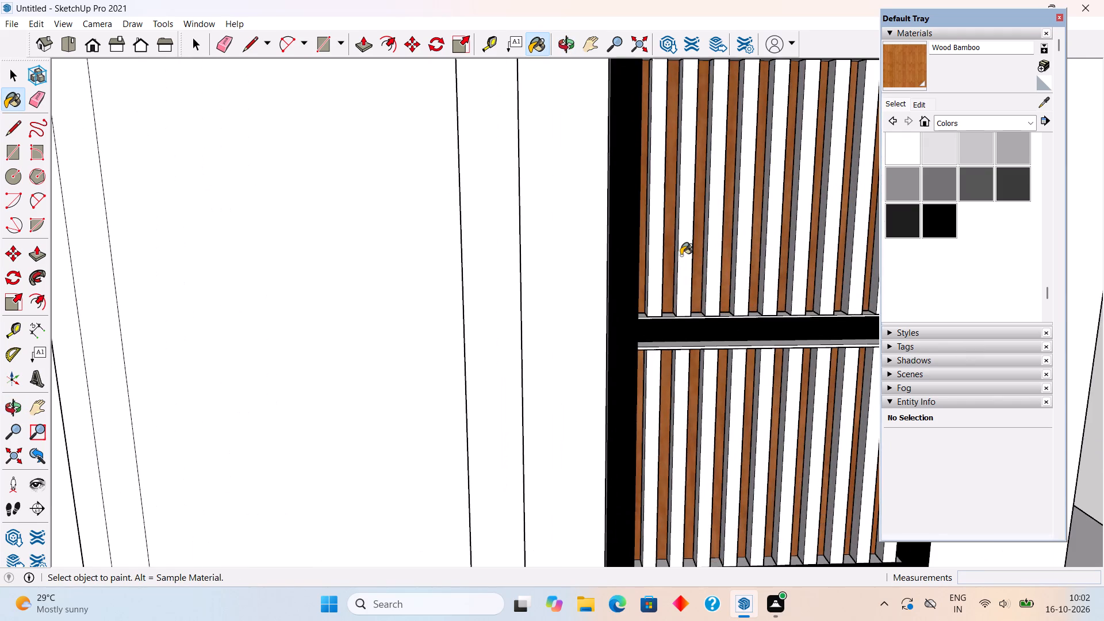
left_click(681, 255)
left_click(653, 408)
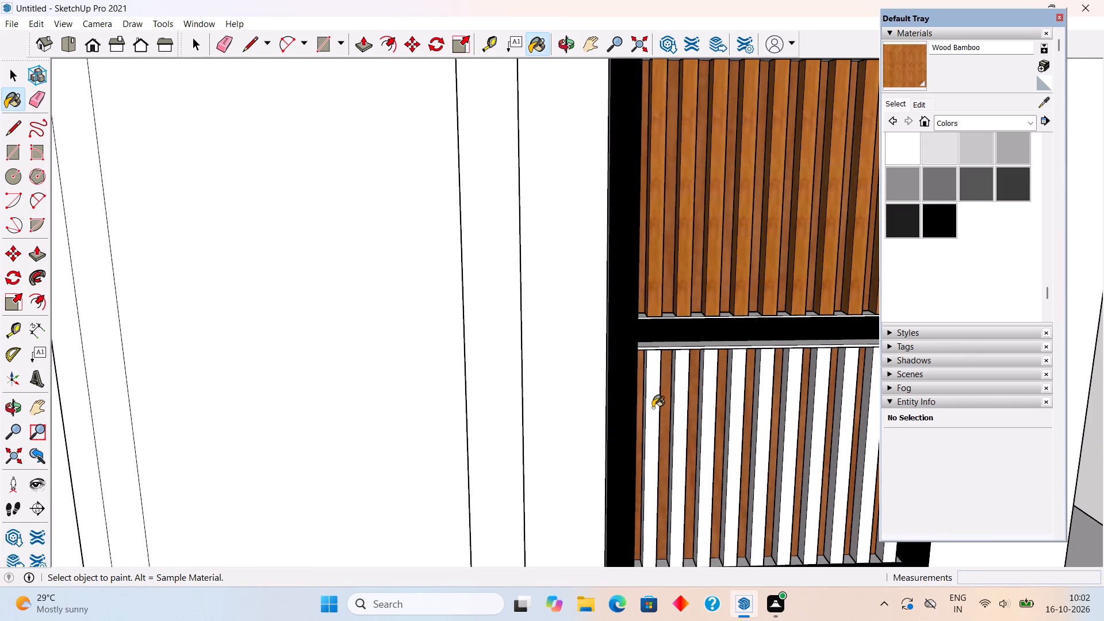
scroll(574, 377, "down", 11)
middle_click_drag(773, 343, 758, 249)
scroll(758, 249, "up", 3)
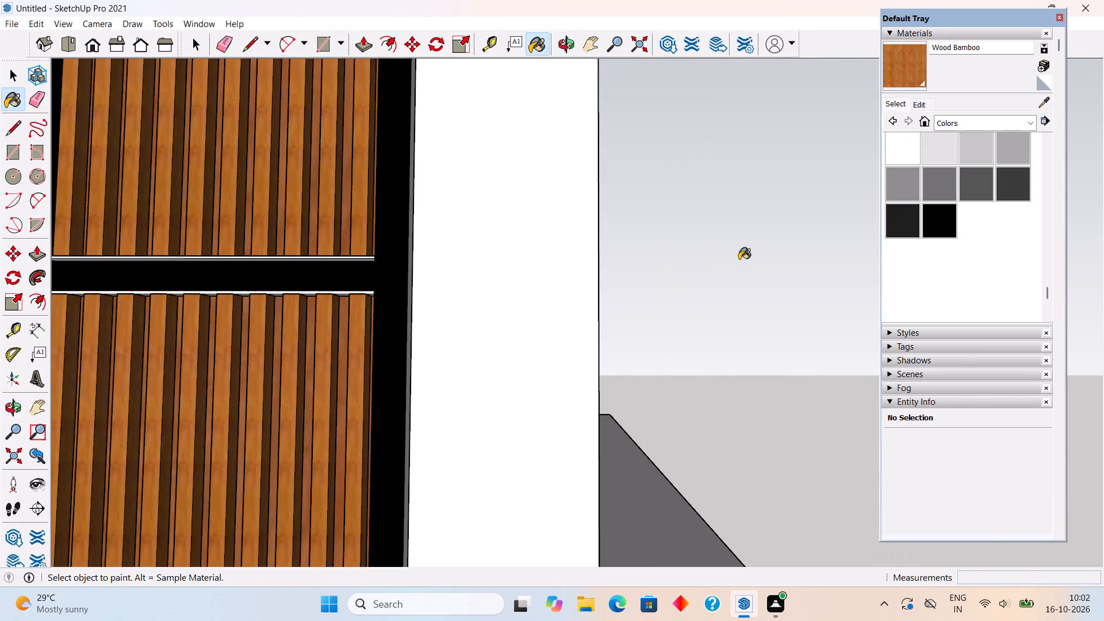
scroll(695, 274, "down", 4)
key("space")
Open the lower white middle-rail strip of the side gate and pull its top face up 0.9".
middle_click_drag(694, 139, 689, 275)
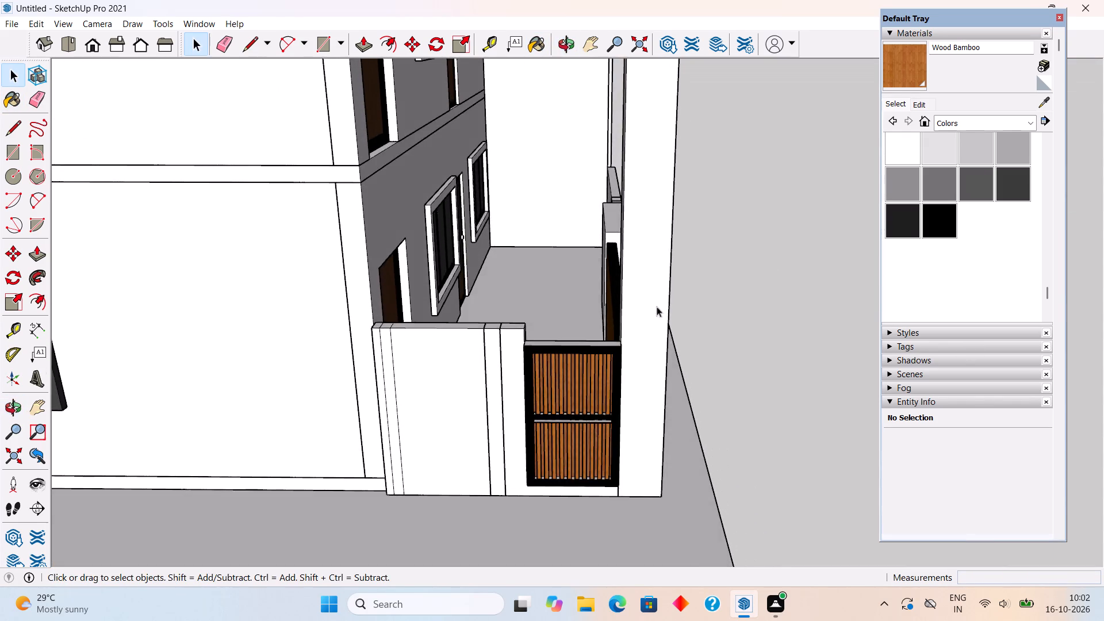
scroll(617, 409, "up", 16)
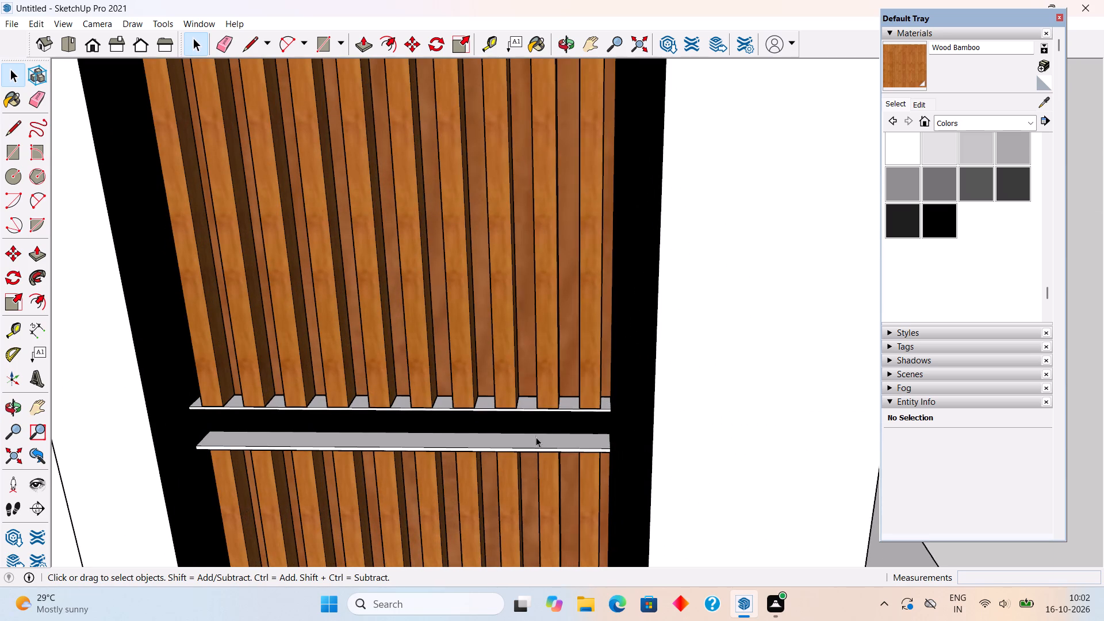
left_click(540, 442)
scroll(581, 434, "up", 6)
triple_click(580, 448)
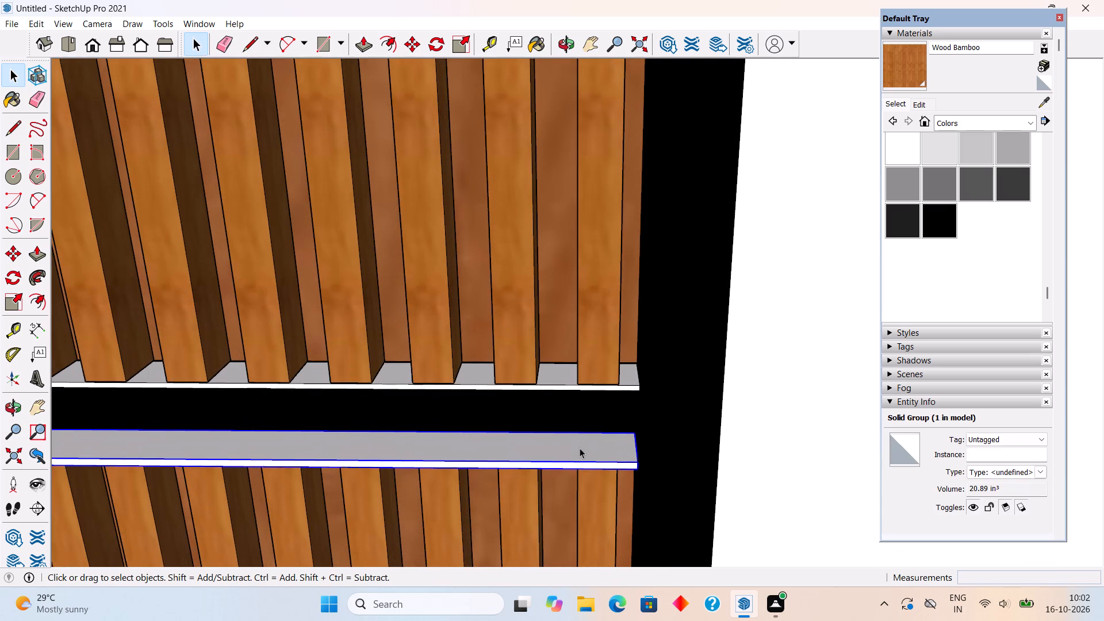
key("p")
left_click(588, 451)
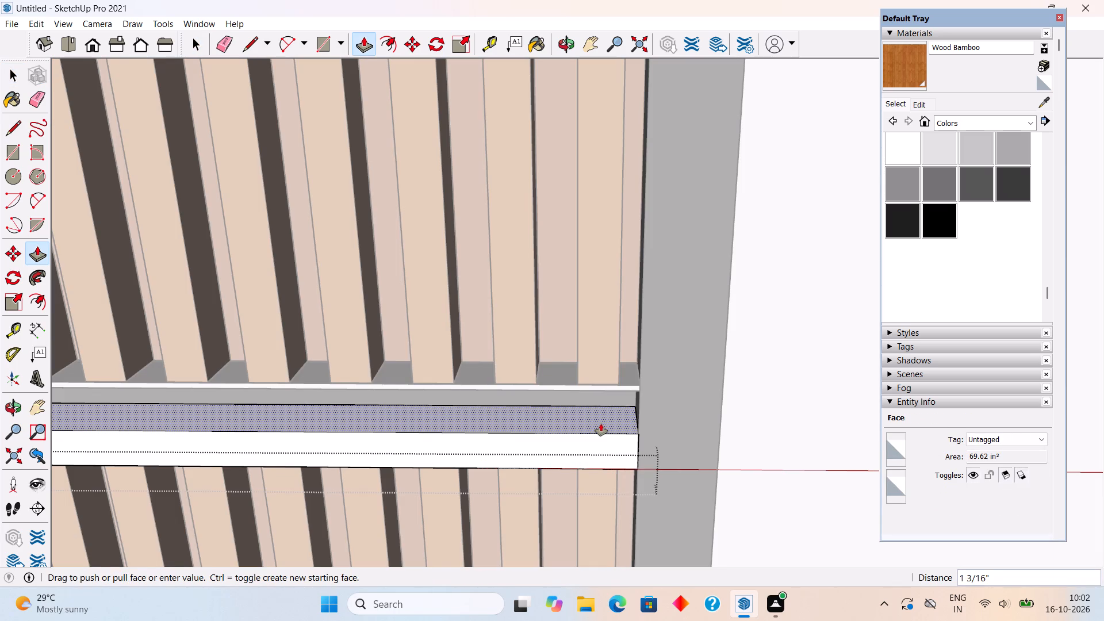
key("period")
type("9\"")
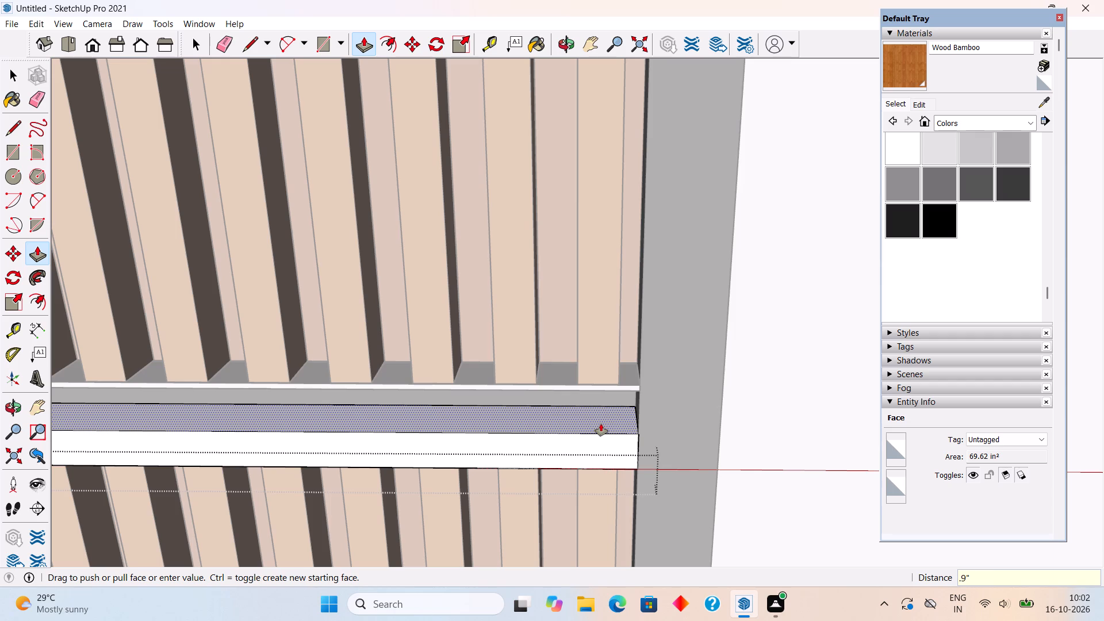
key("Return")
Push the top face of the side gate's lower middle strip down by 0.2", twice.
scroll(601, 424, "down", 12)
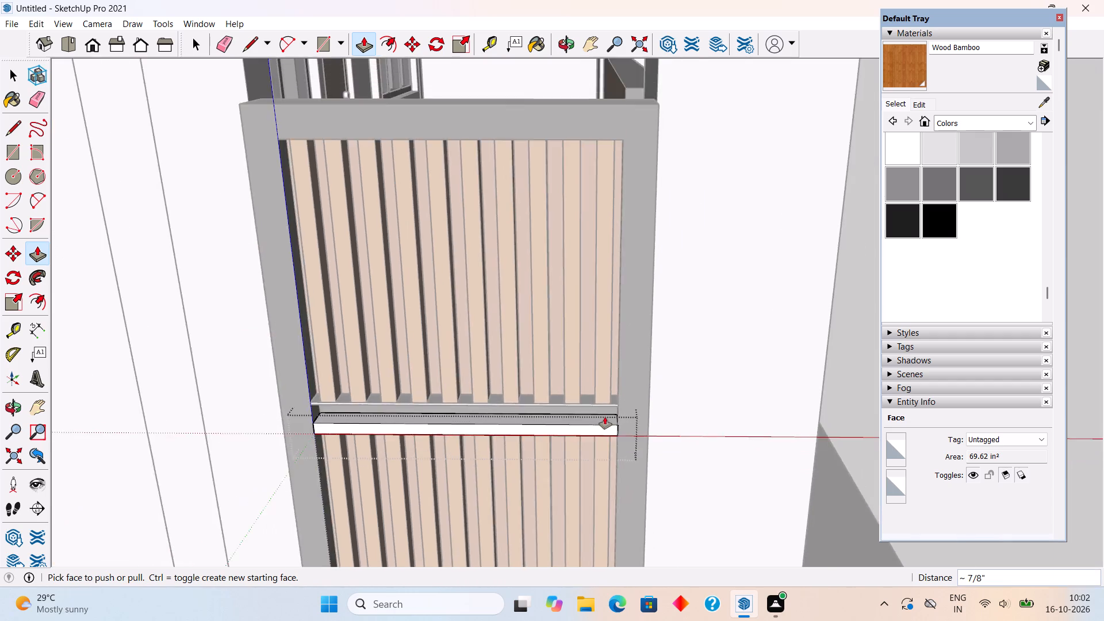
scroll(605, 417, "down", 11)
middle_click_drag(608, 454, 497, 374)
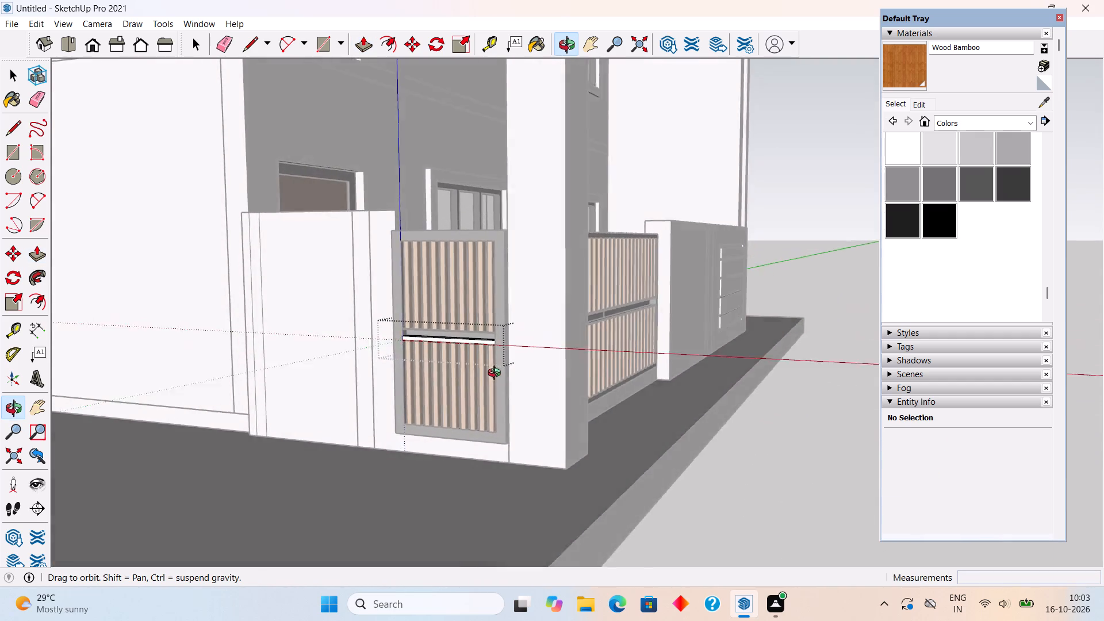
middle_click_drag(497, 374, 548, 412)
scroll(510, 359, "up", 17)
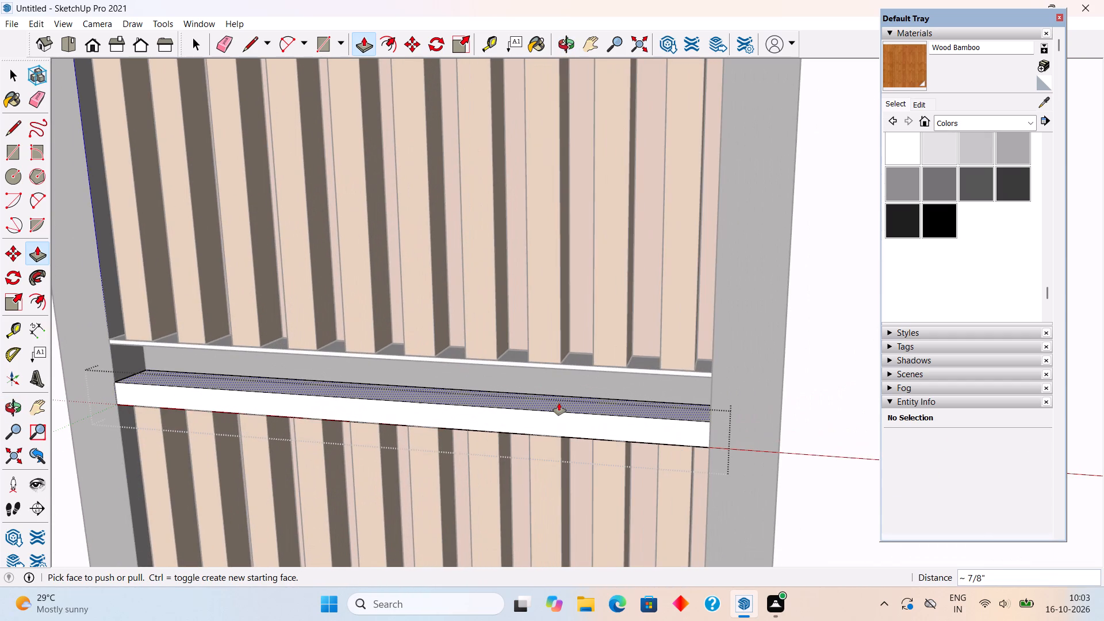
left_click(559, 403)
type(".2\"")
key("Return")
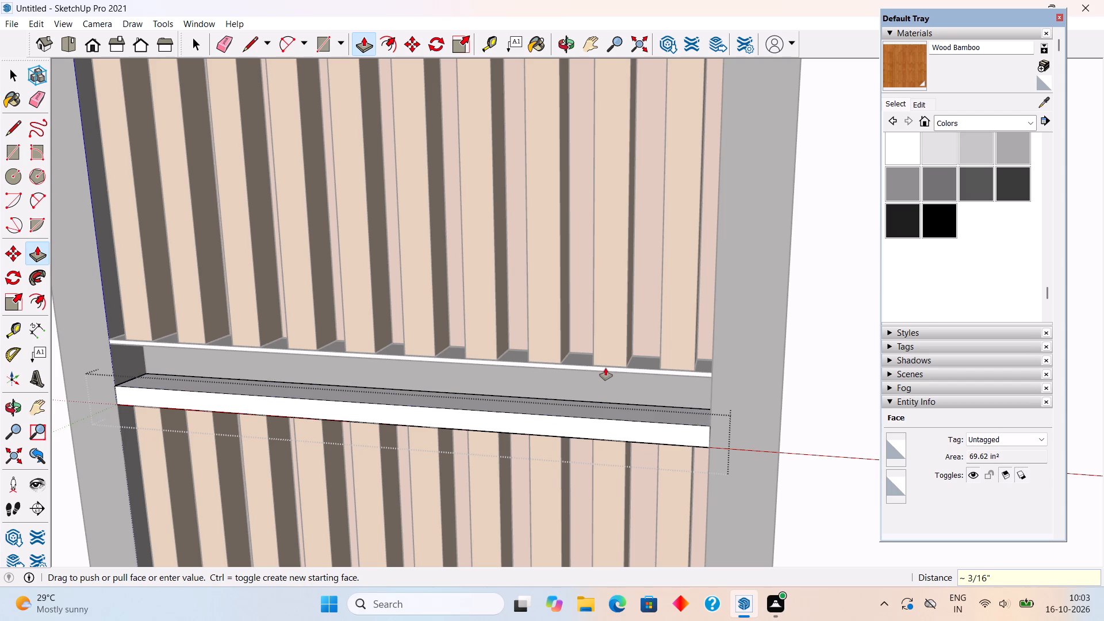
left_click(631, 411)
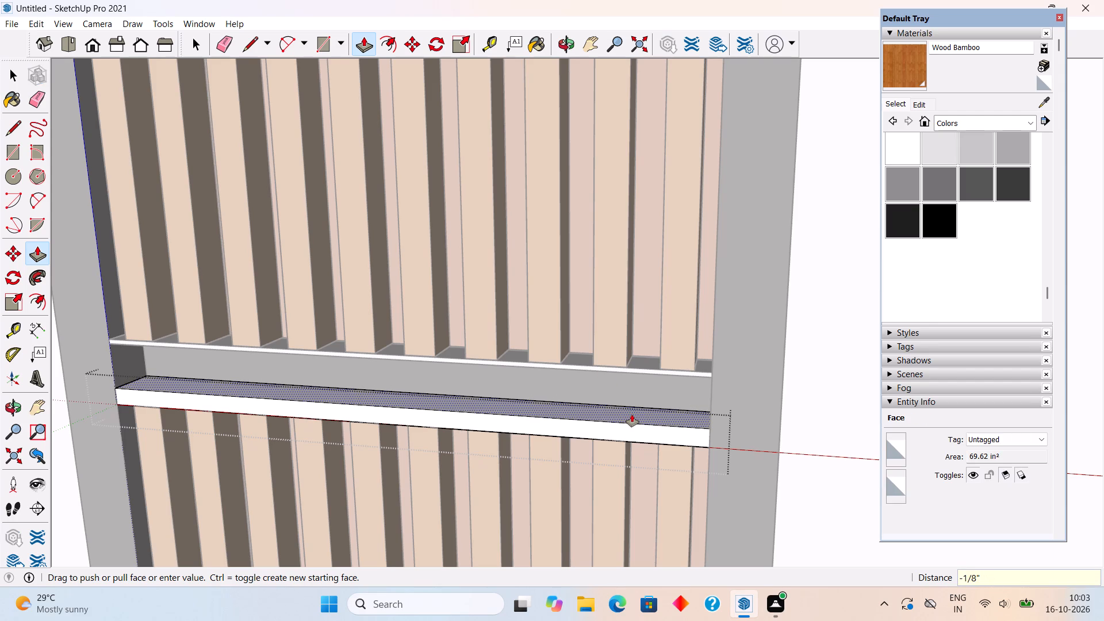
type(".2\"")
key("Return")
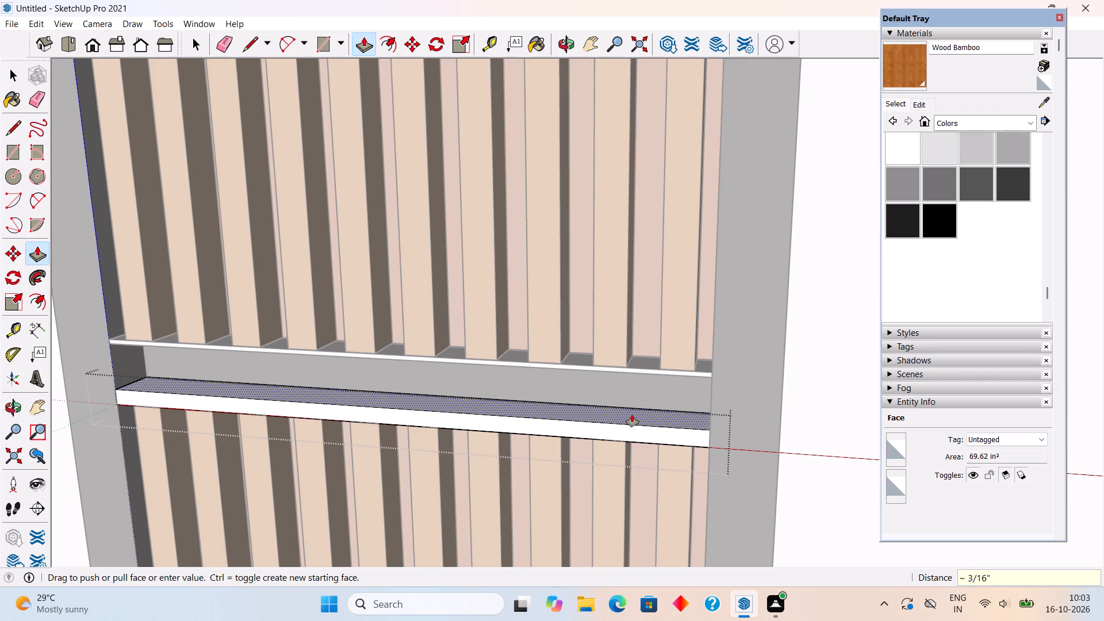
key("space")
Open the side gate's upper middle strip, pull its underside down 1/2", and close the group.
scroll(632, 415, "down", 9)
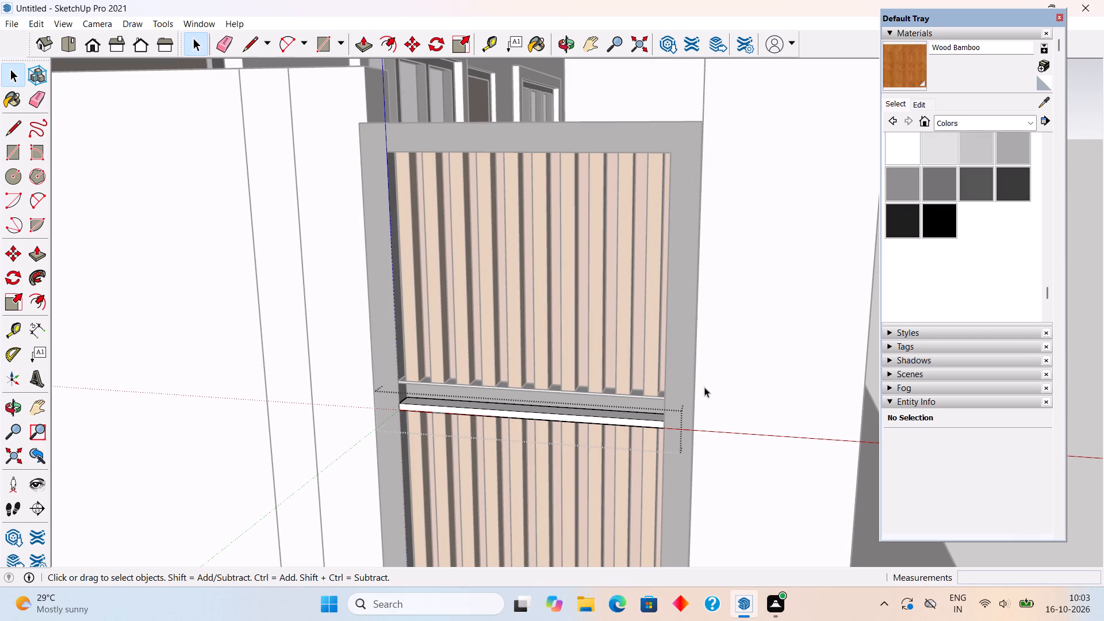
triple_click(639, 397)
scroll(639, 397, "up", 7)
middle_click_drag(649, 368, 678, 323)
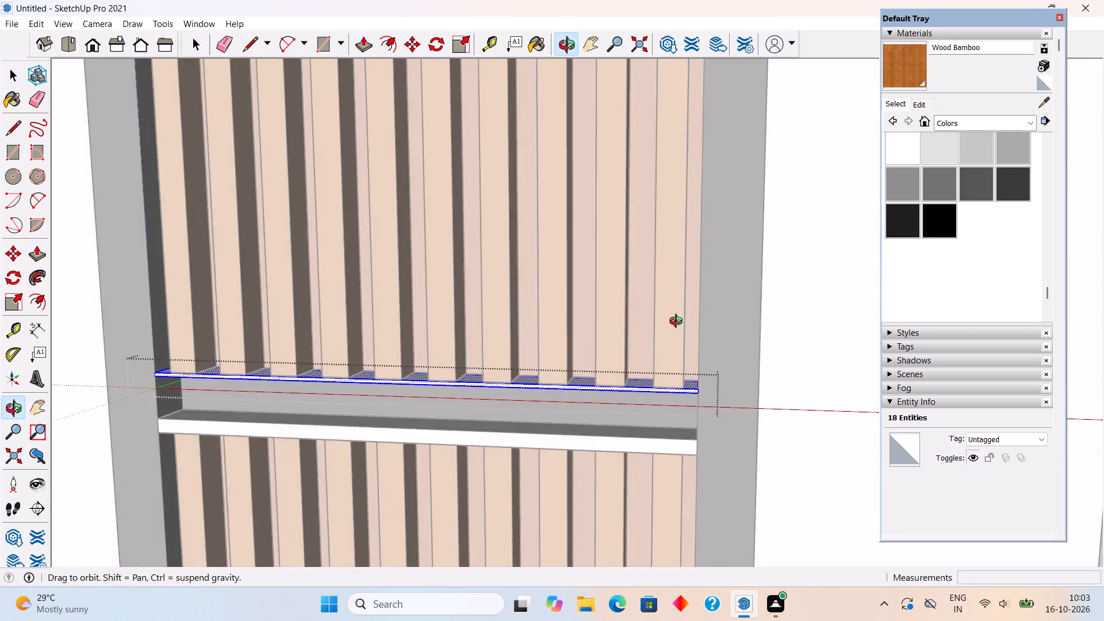
middle_click_drag(678, 323, 704, 287)
scroll(658, 375, "up", 4)
middle_click_drag(689, 365, 715, 310)
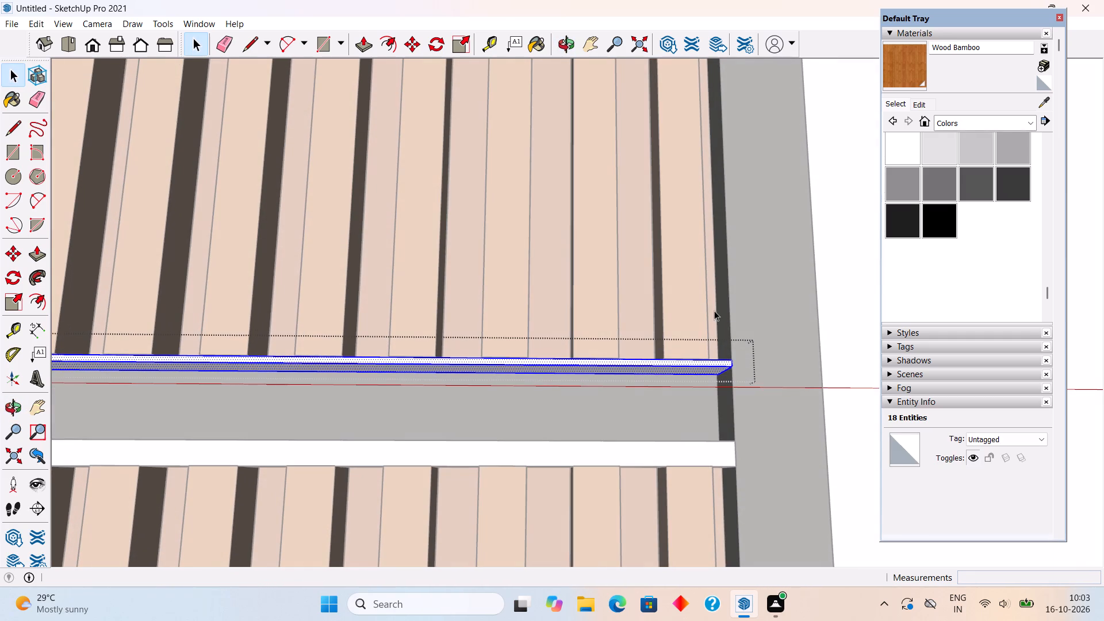
key("p")
left_click(683, 366)
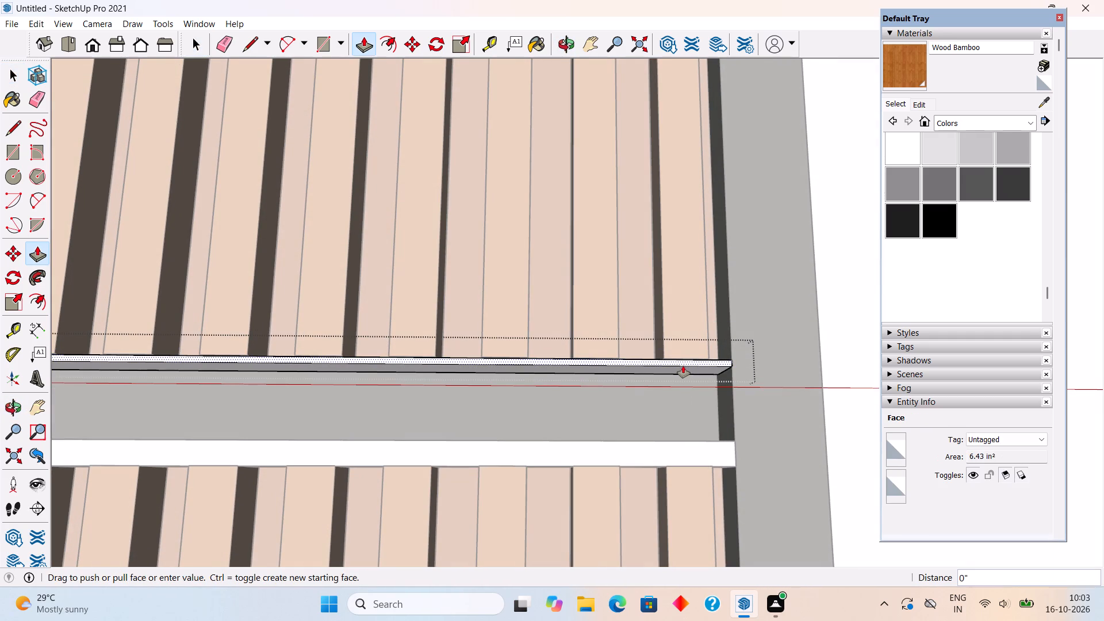
key("space")
scroll(683, 366, "up", 4)
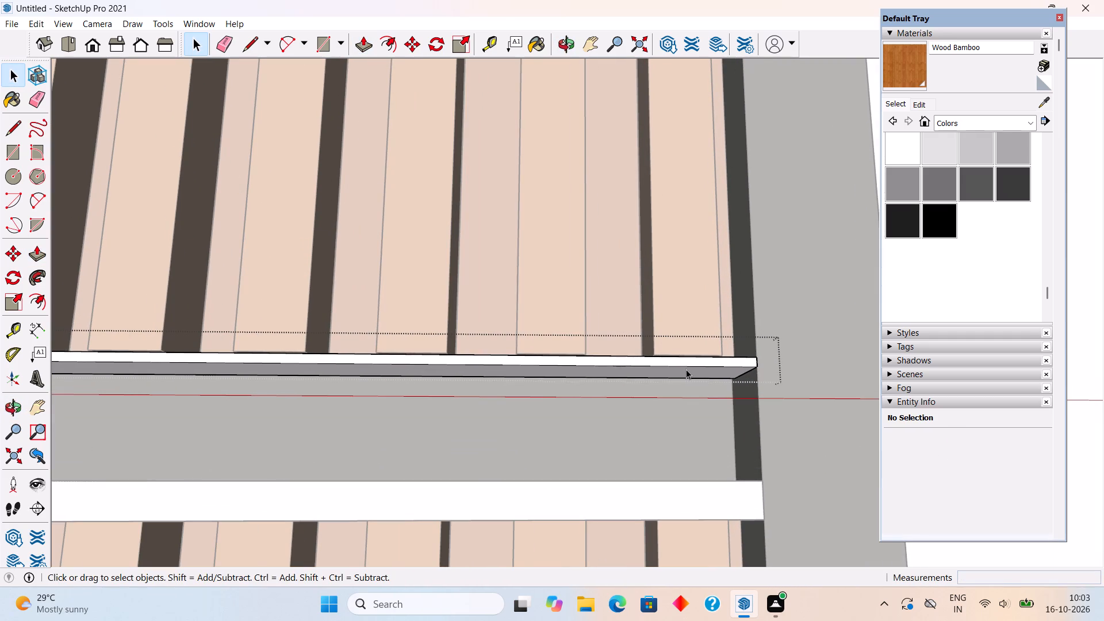
left_click(686, 369)
key("p")
left_click(687, 369)
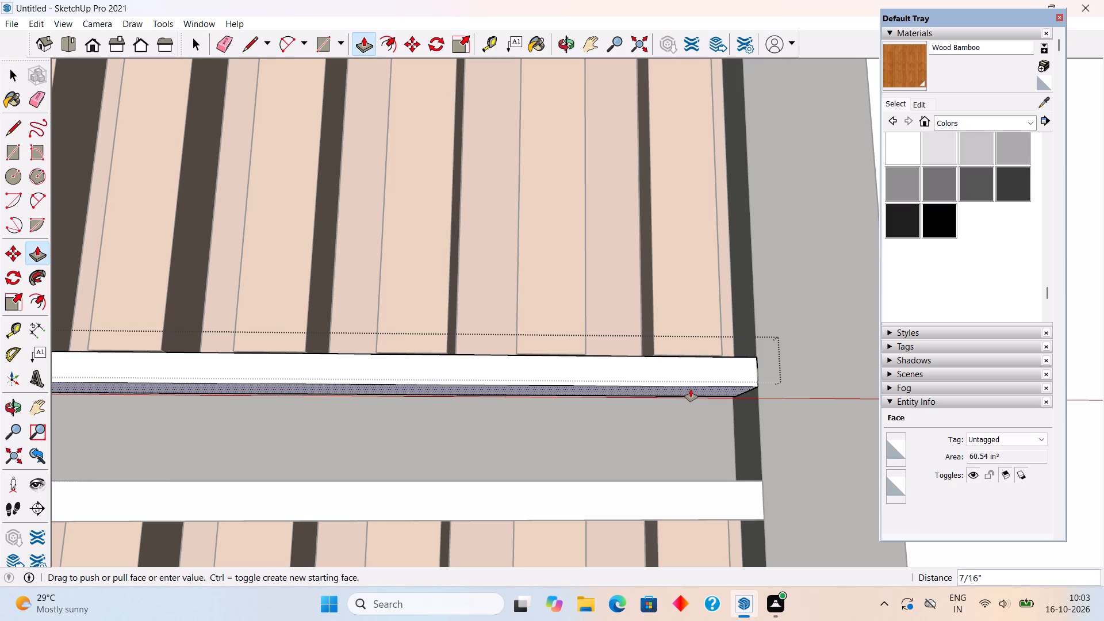
left_click(691, 392)
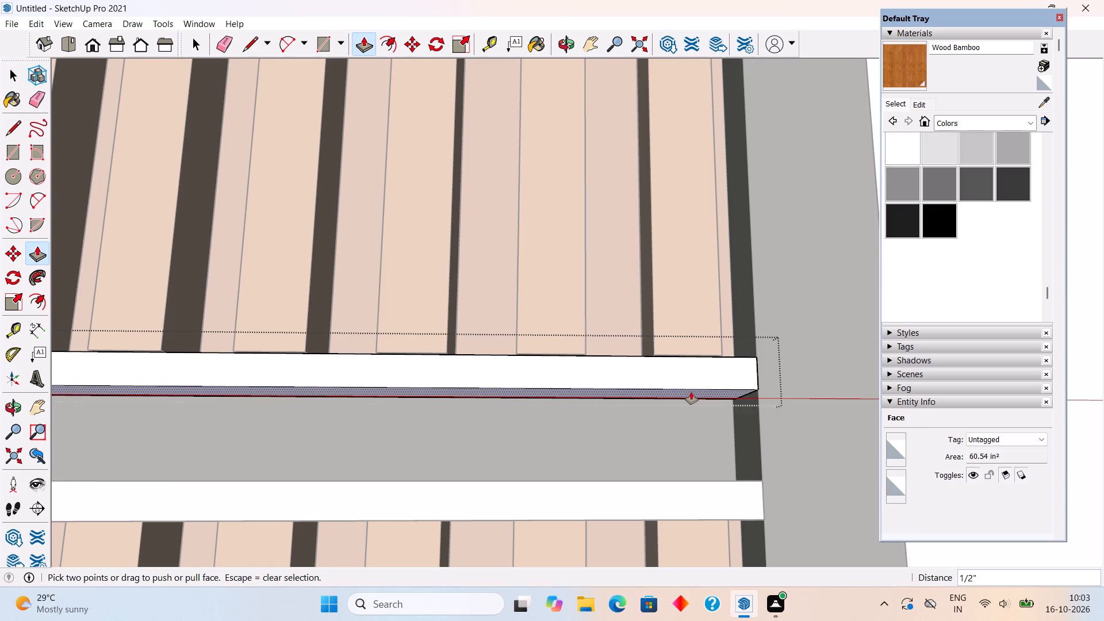
scroll(691, 392, "down", 20)
key("space")
scroll(691, 392, "down", 11)
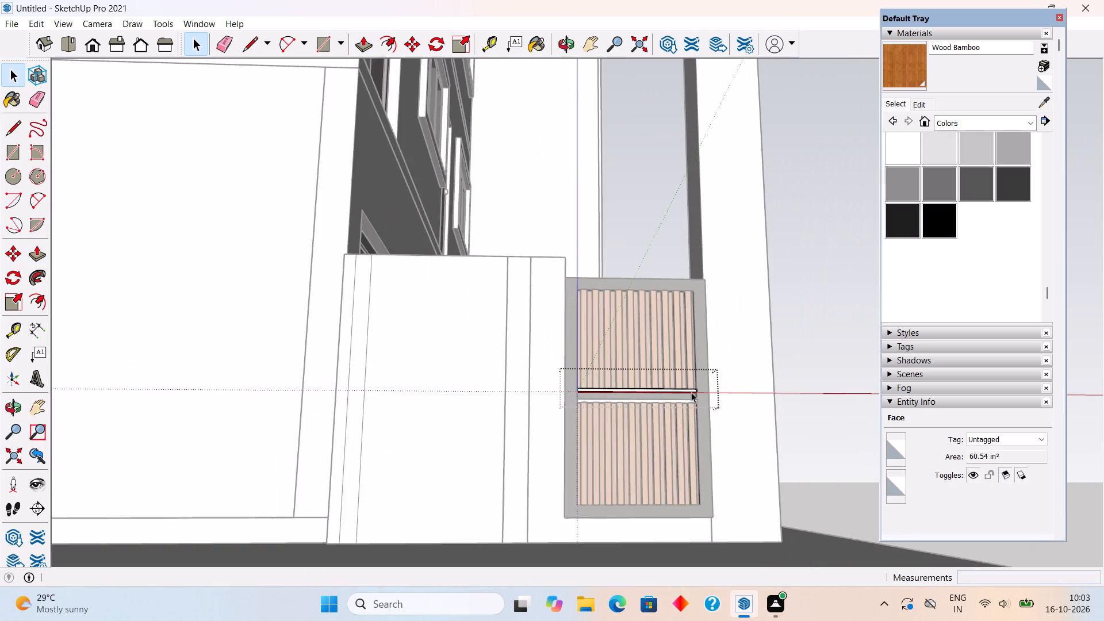
left_click(807, 292)
Examine the front gate's middle rail and its white strips for comparison with the side gate.
middle_click_drag(722, 435, 703, 507)
scroll(703, 507, "down", 4)
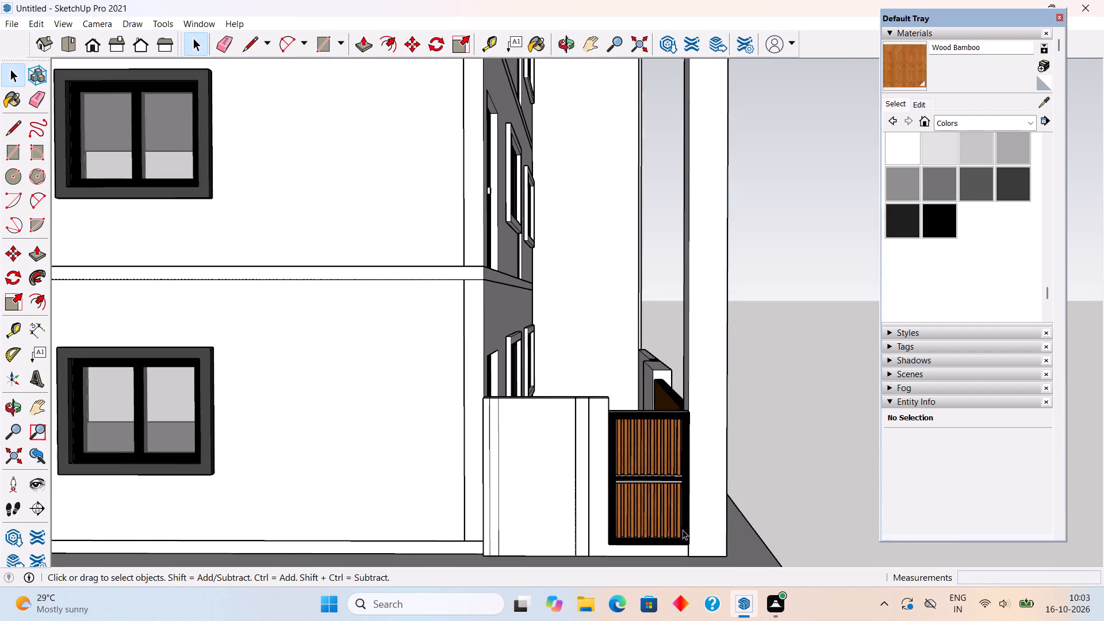
middle_click_drag(665, 531, 213, 398)
scroll(558, 445, "up", 1)
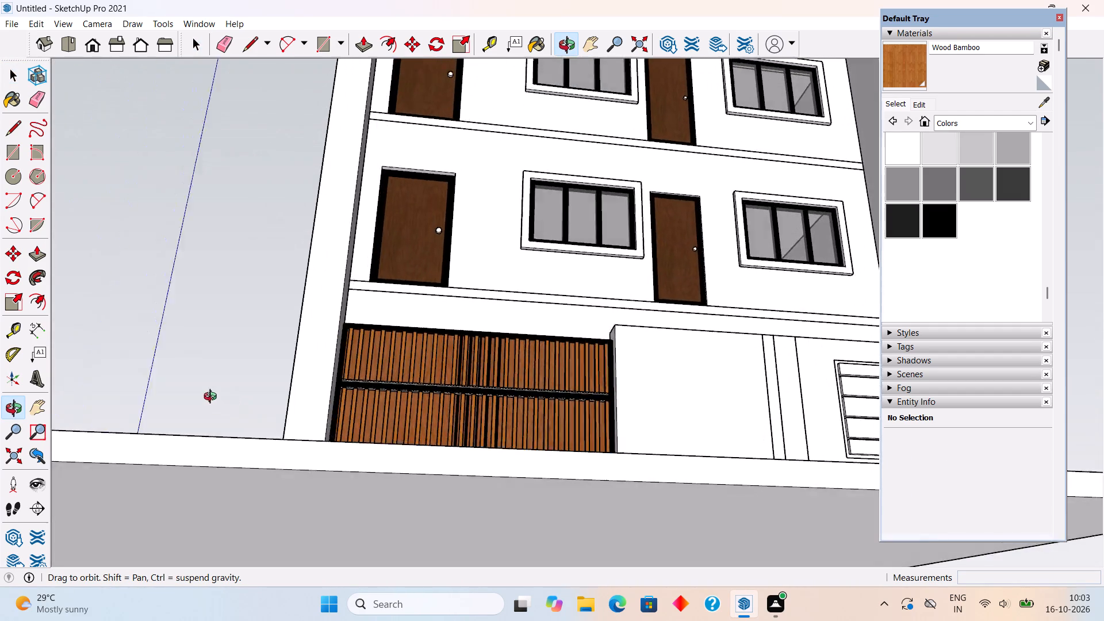
middle_click_drag(213, 398, 182, 461)
scroll(400, 428, "up", 10)
middle_click_drag(418, 404, 412, 455)
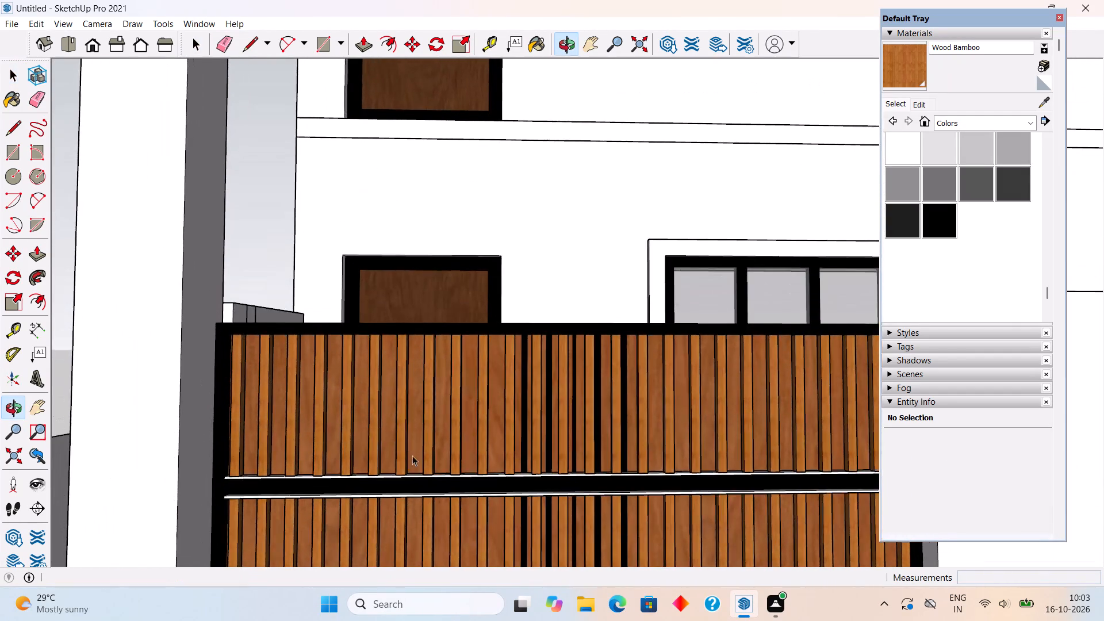
scroll(416, 471, "up", 6)
scroll(419, 472, "down", 11)
Reopen the side gate's lower middle strip and push its top face down another 0.2".
middle_click_drag(455, 478, 753, 476)
scroll(658, 523, "up", 15)
middle_click_drag(579, 479, 577, 489)
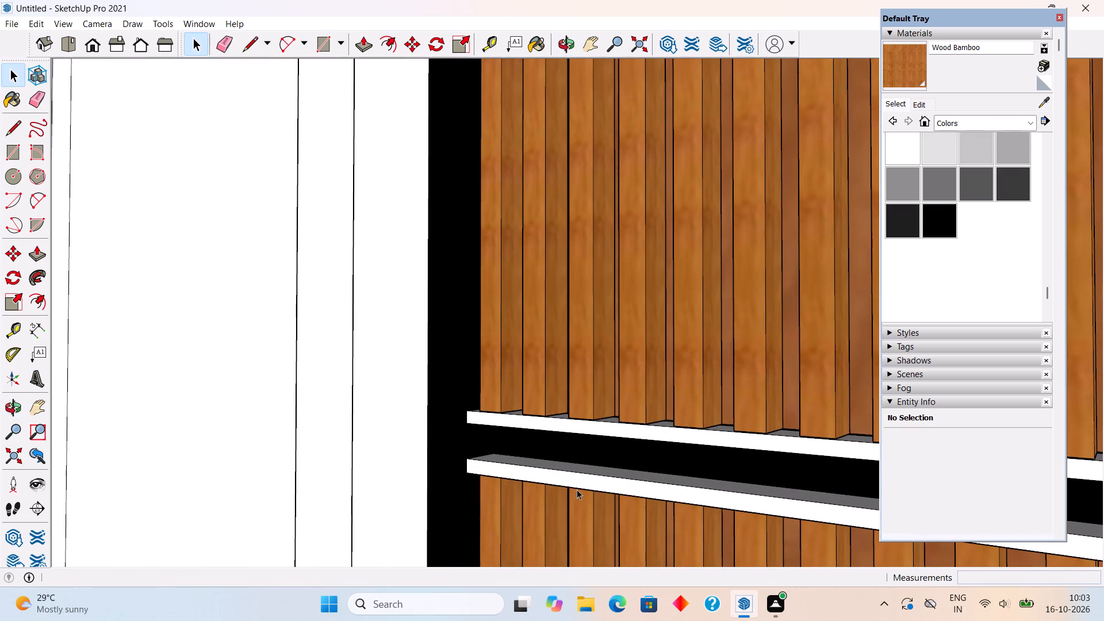
triple_click(589, 467)
key("p")
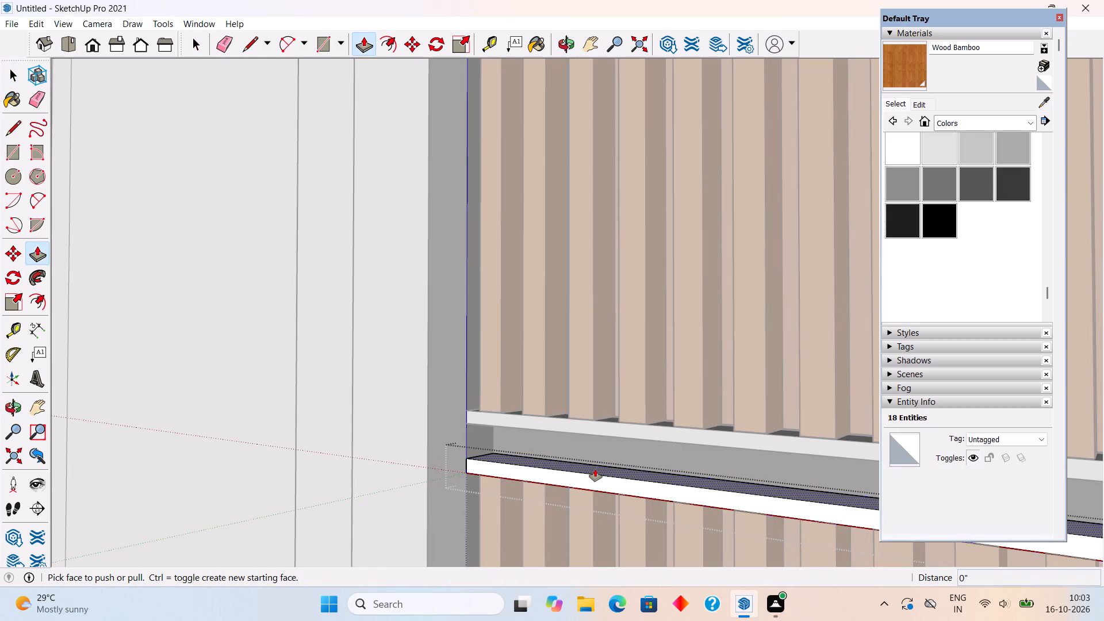
left_click(595, 469)
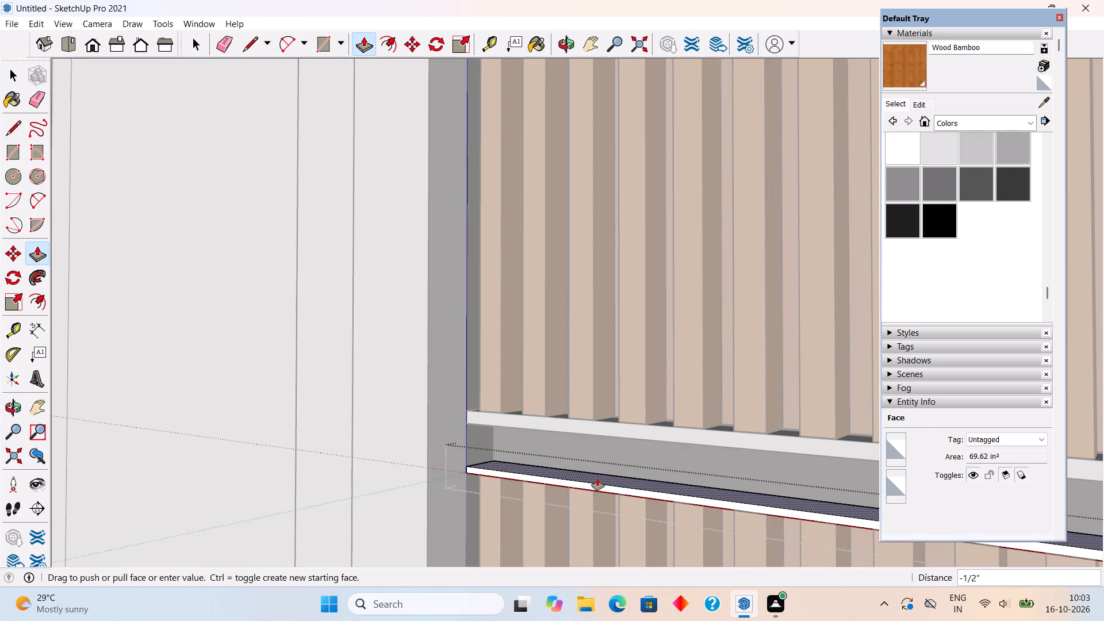
type(".2\"")
key("Return")
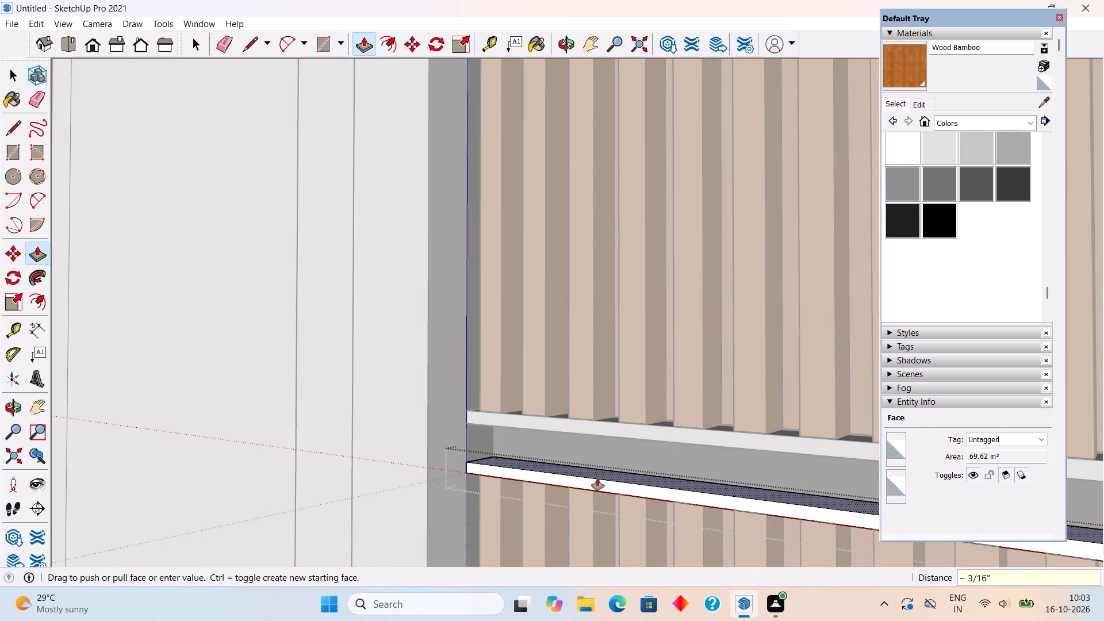
key("space")
Open the side gate's upper middle strip and push its underside by 0.2".
triple_click(626, 423)
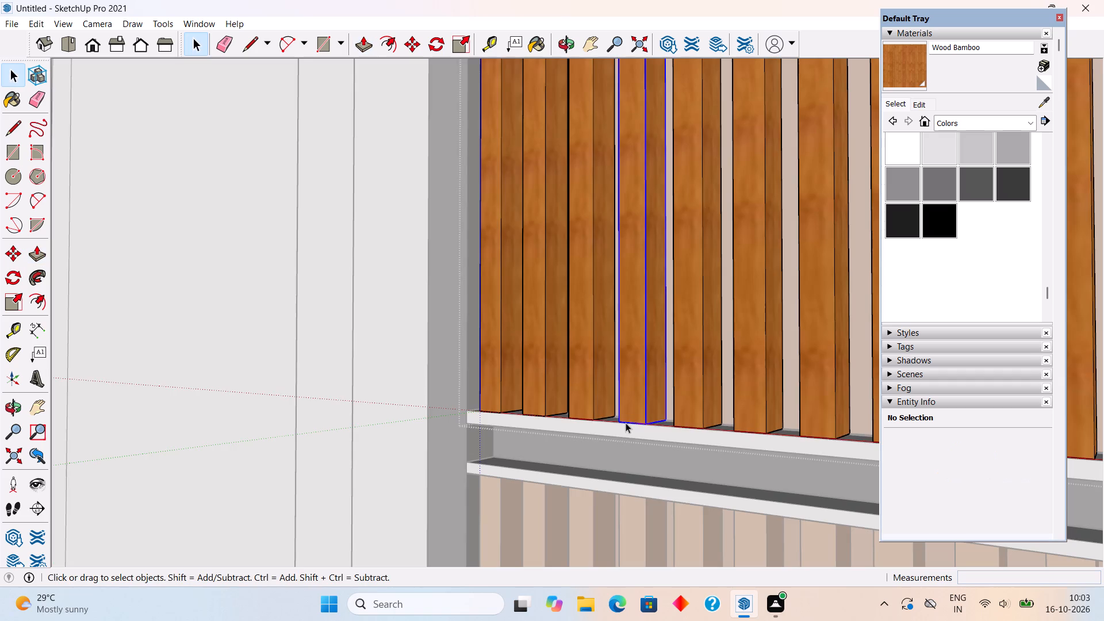
triple_click(624, 436)
key("p")
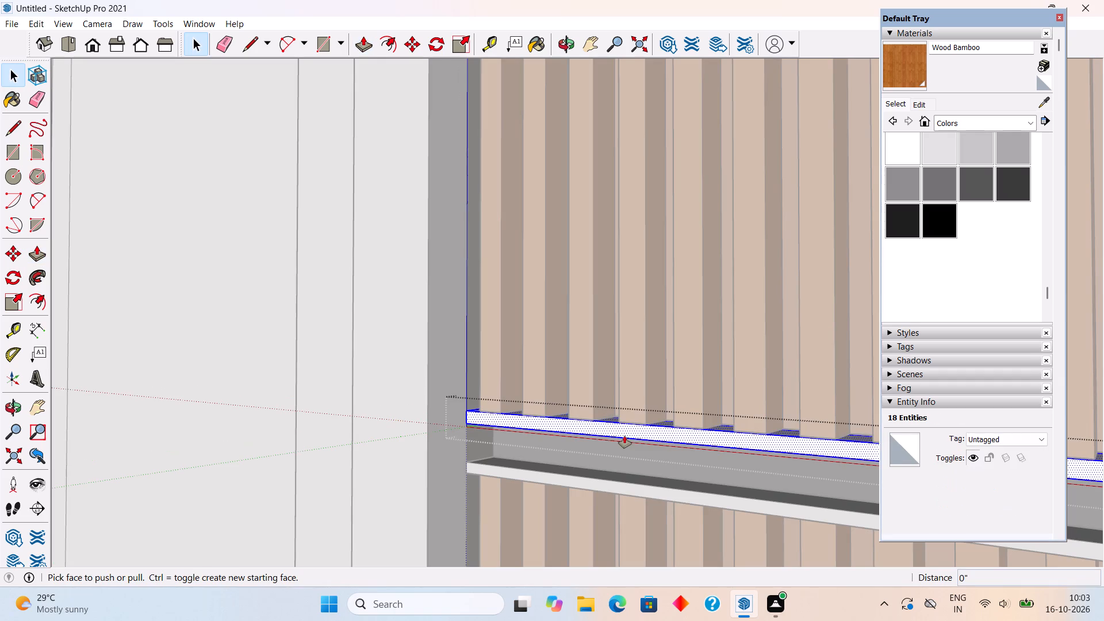
middle_click_drag(624, 436, 657, 361)
middle_click_drag(647, 428, 666, 375)
scroll(663, 409, "up", 5)
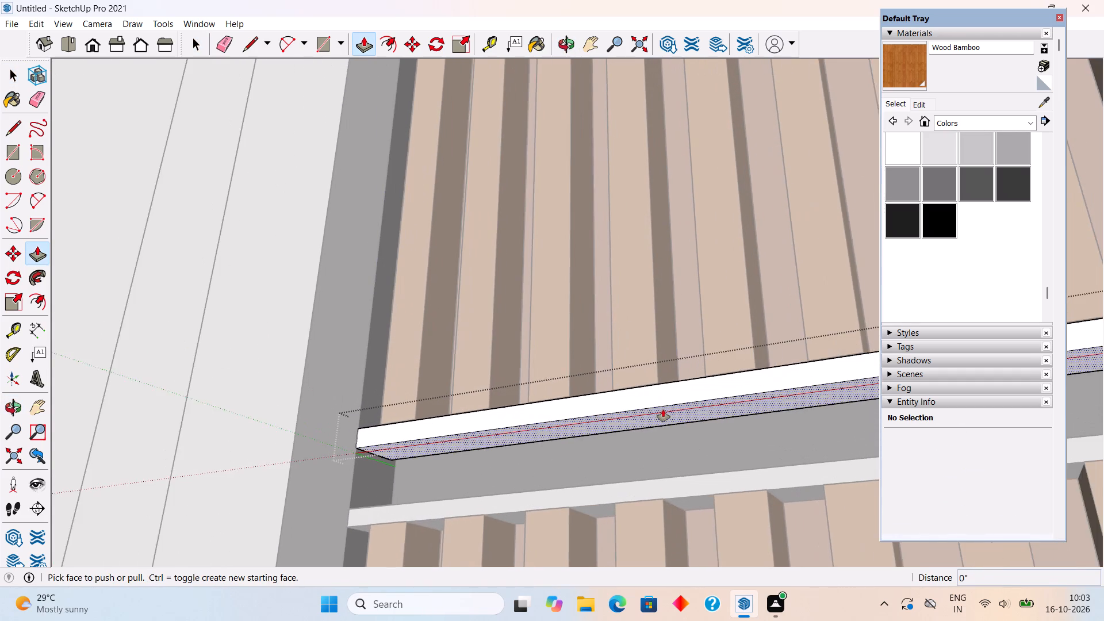
left_click(663, 409)
type(".2\"")
key("Return")
key("space")
Paint the wide vertical strip on the boundary wall next to the side gate black with Color M09.
scroll(665, 400, "down", 20)
scroll(665, 400, "down", 6)
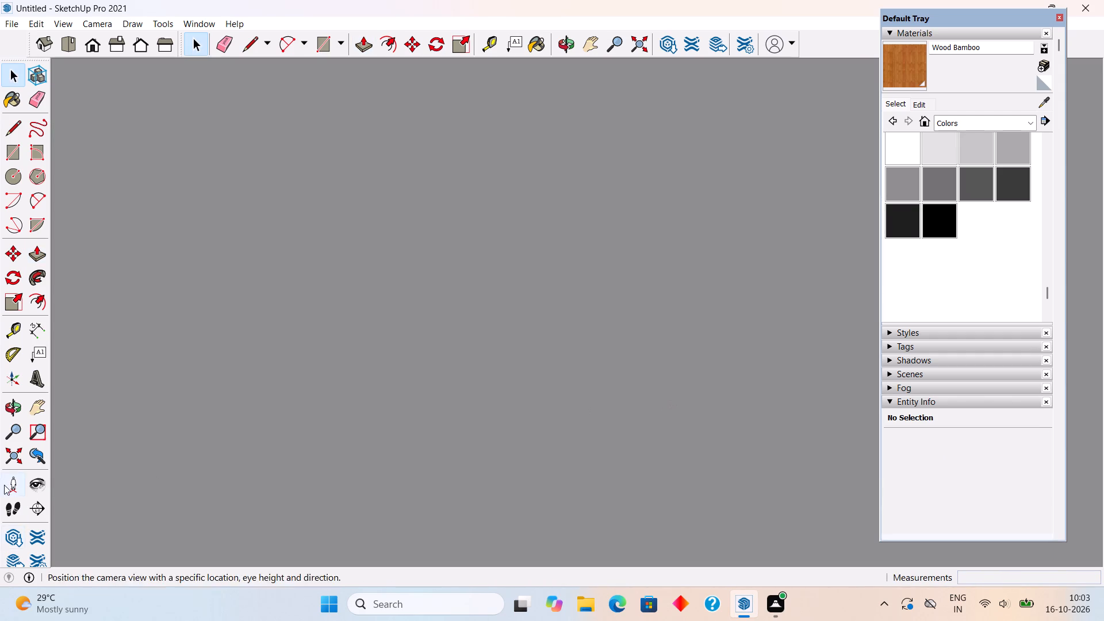
left_click(20, 453)
scroll(548, 436, "down", 6)
left_click(499, 349)
middle_click_drag(505, 408, 516, 436)
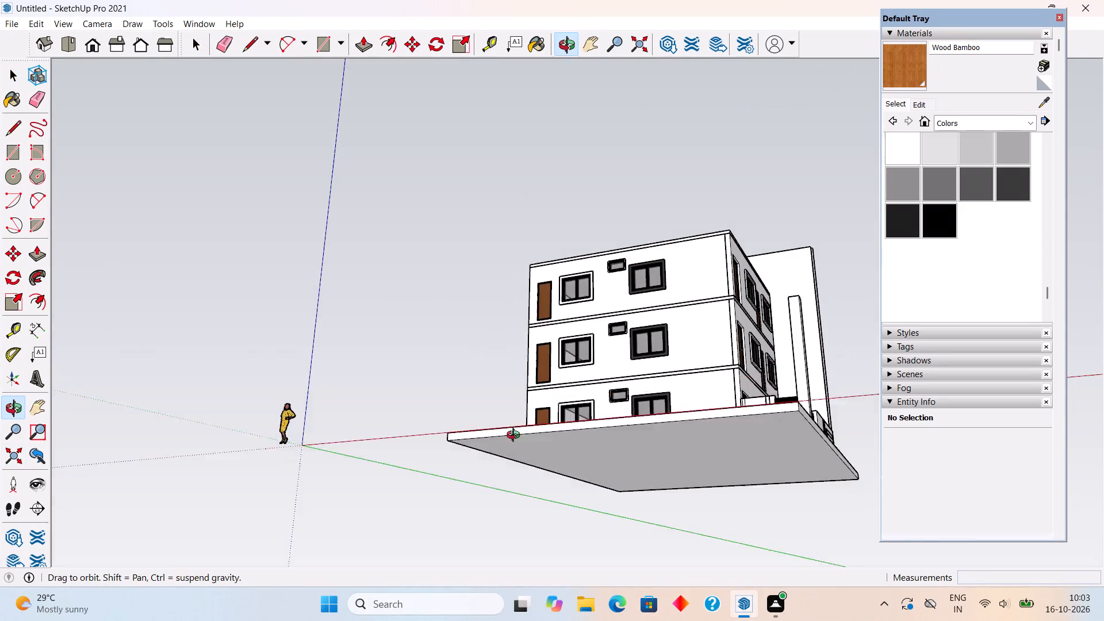
middle_click_drag(516, 436, 547, 615)
scroll(873, 415, "up", 13)
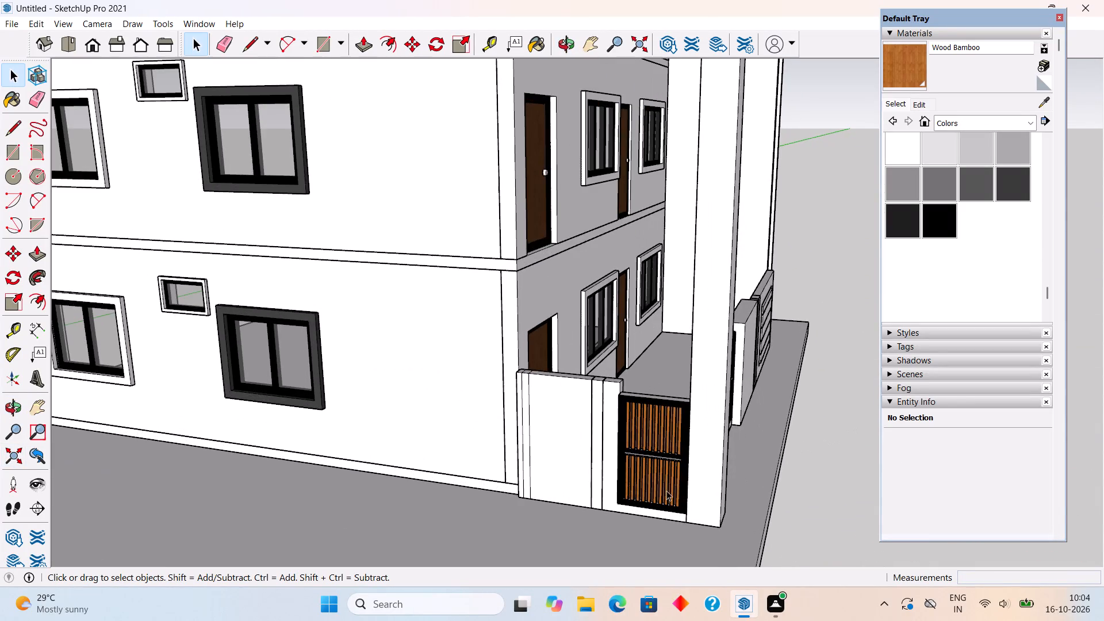
middle_click_drag(666, 486, 735, 446)
scroll(711, 450, "up", 2)
scroll(752, 474, "up", 3)
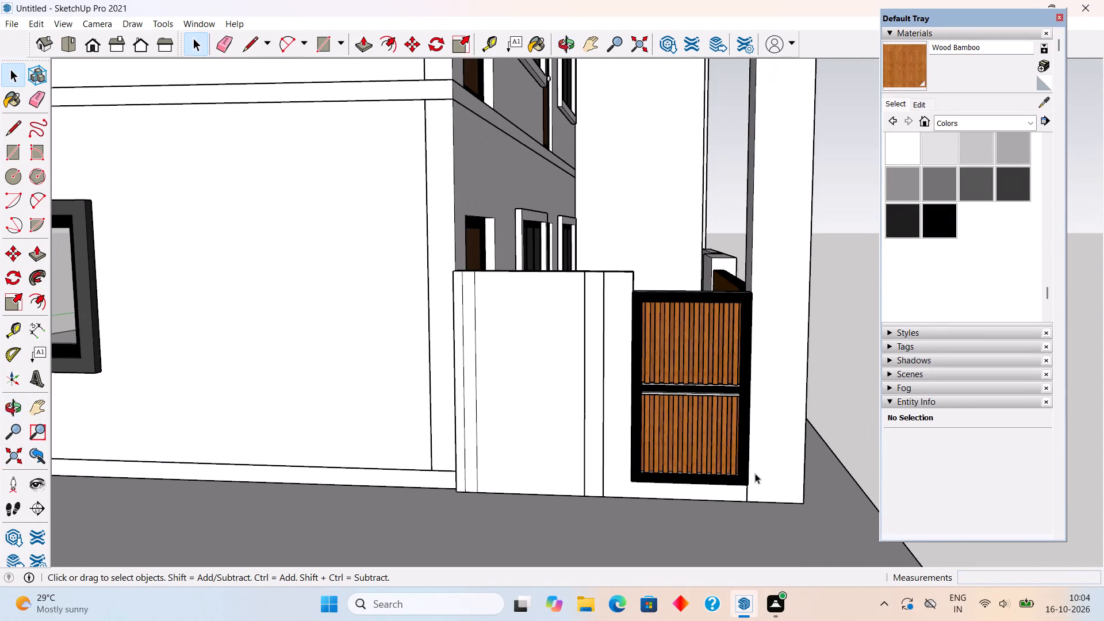
left_click(949, 207)
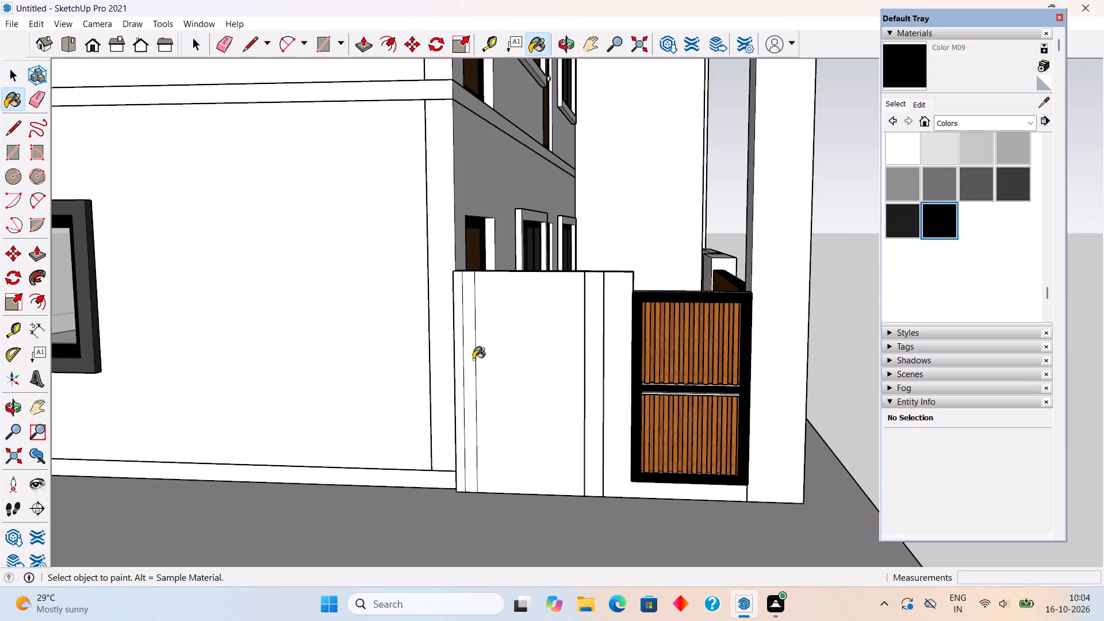
left_click(589, 371)
key("space")
Open the side boundary wall panel, paint its narrow vertical strip near the building with Color M09, and close the group.
triple_click(549, 357)
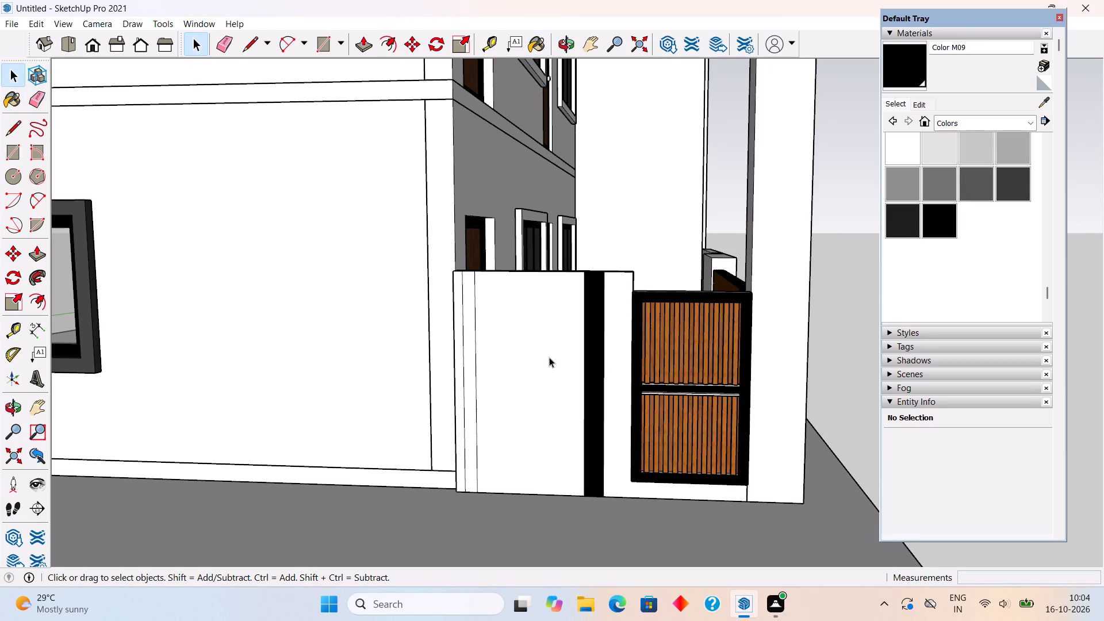
scroll(458, 352, "up", 5)
left_click(485, 354)
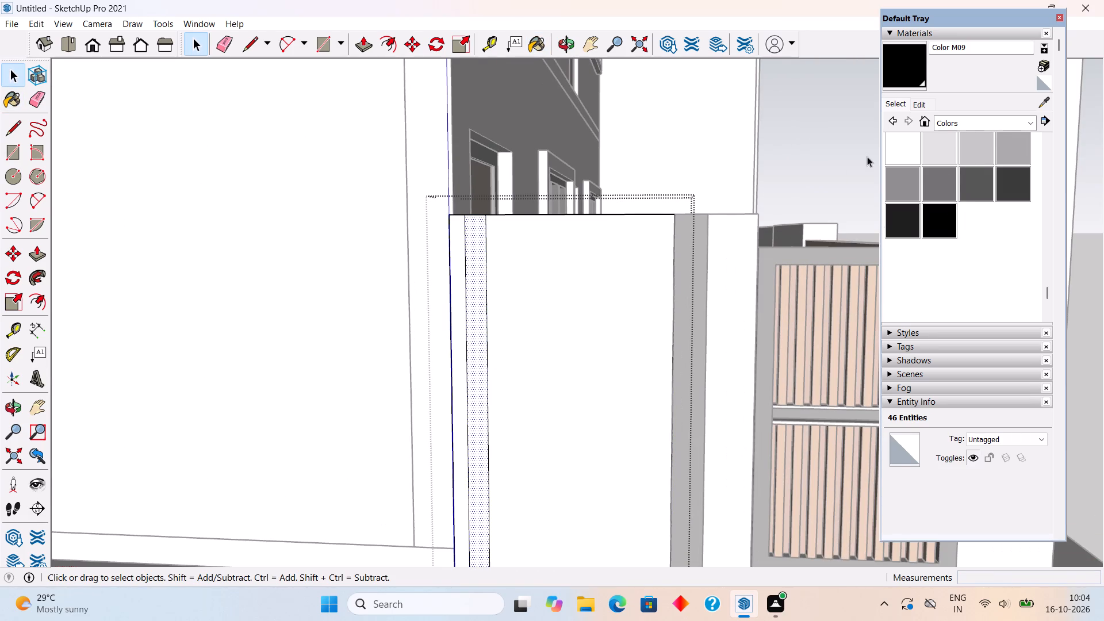
left_click(944, 208)
left_click(478, 357)
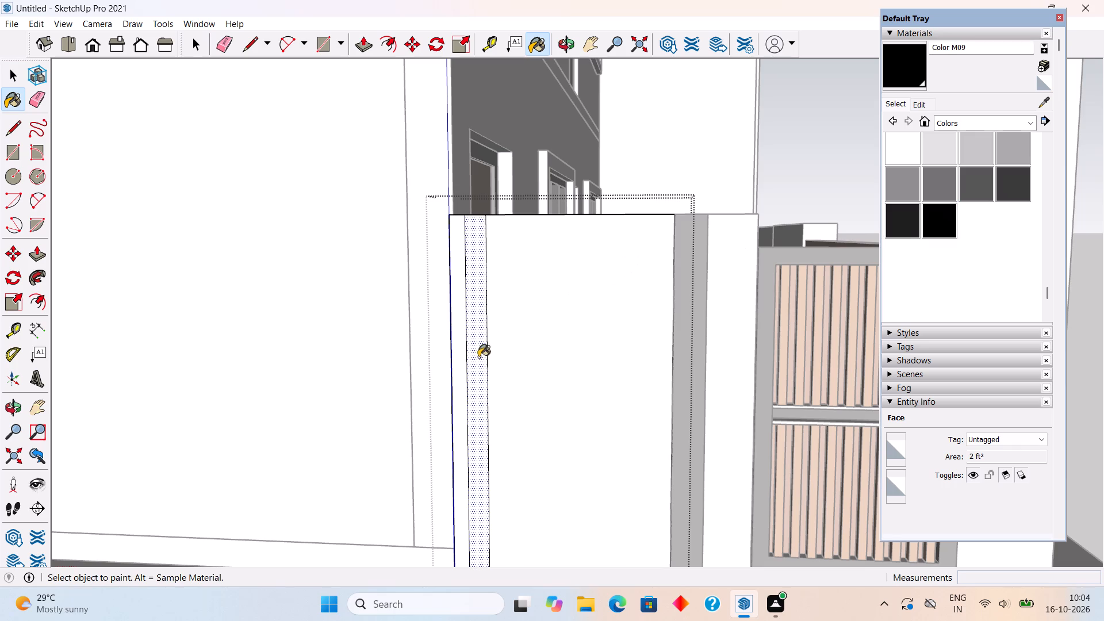
scroll(478, 357, "down", 6)
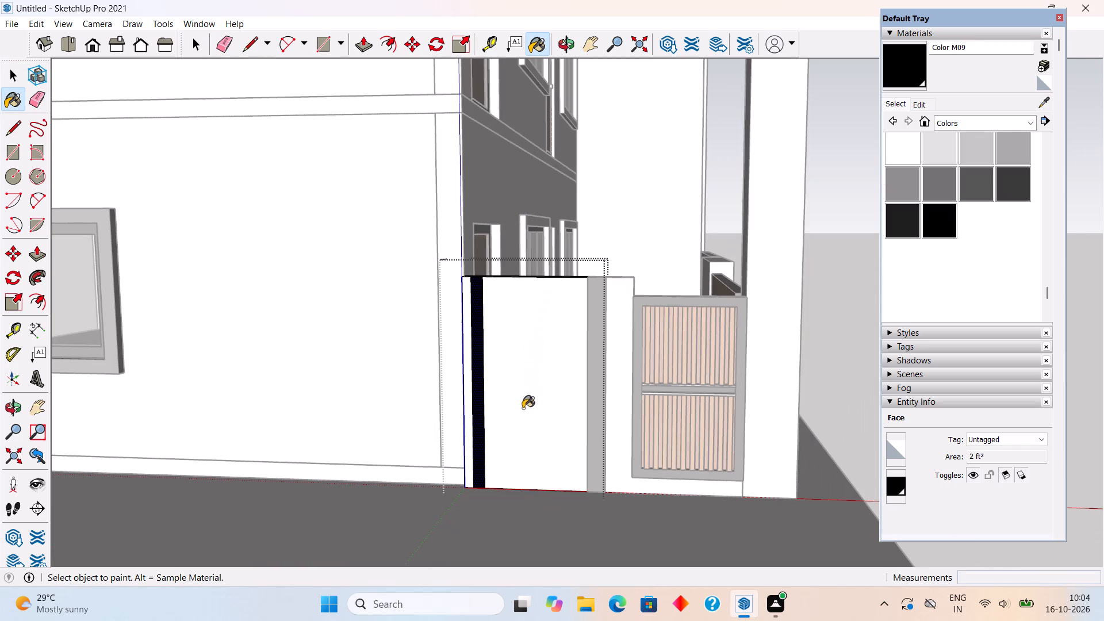
key("space")
scroll(539, 394, "down", 2)
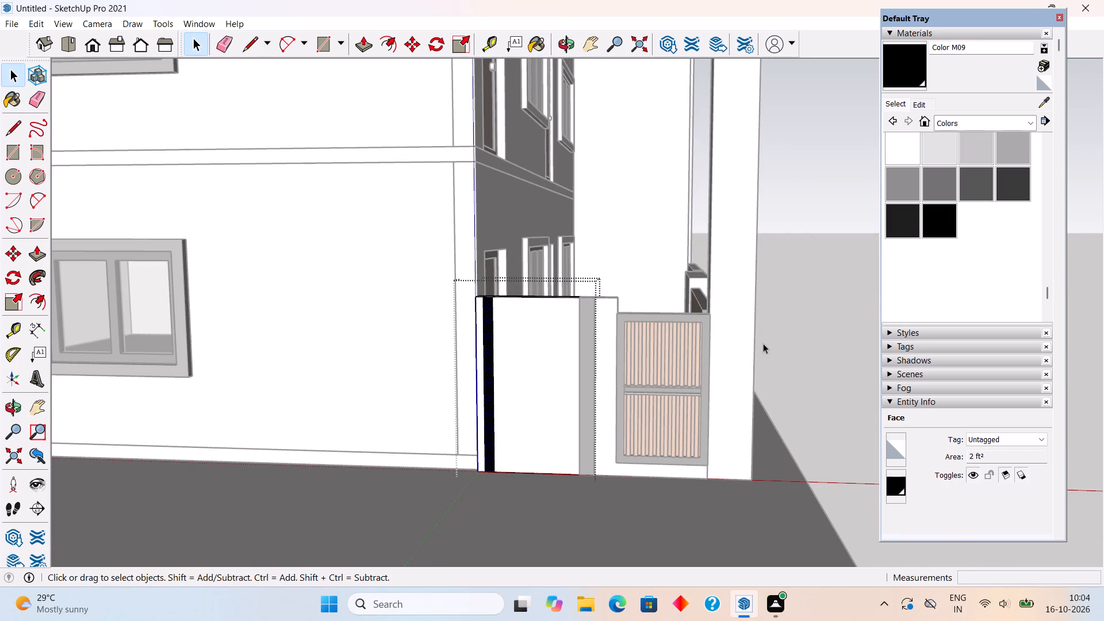
left_click(811, 323)
Examine the side gate and front gate around the corner pillar to compare their frames and middle rails.
middle_click_drag(780, 327, 699, 323)
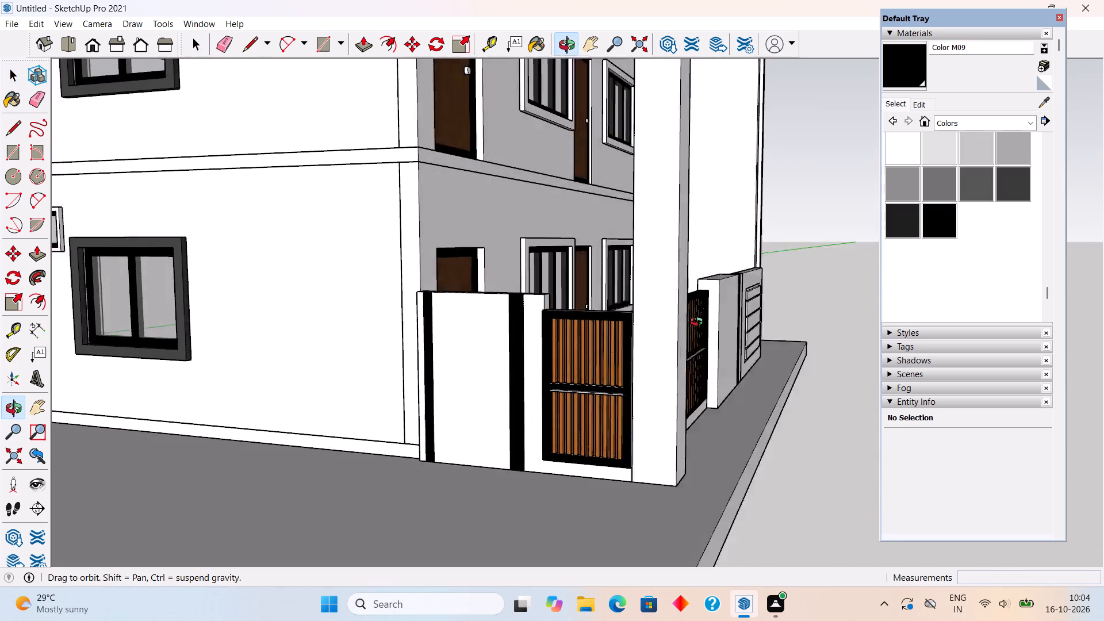
middle_click_drag(699, 323, 489, 288)
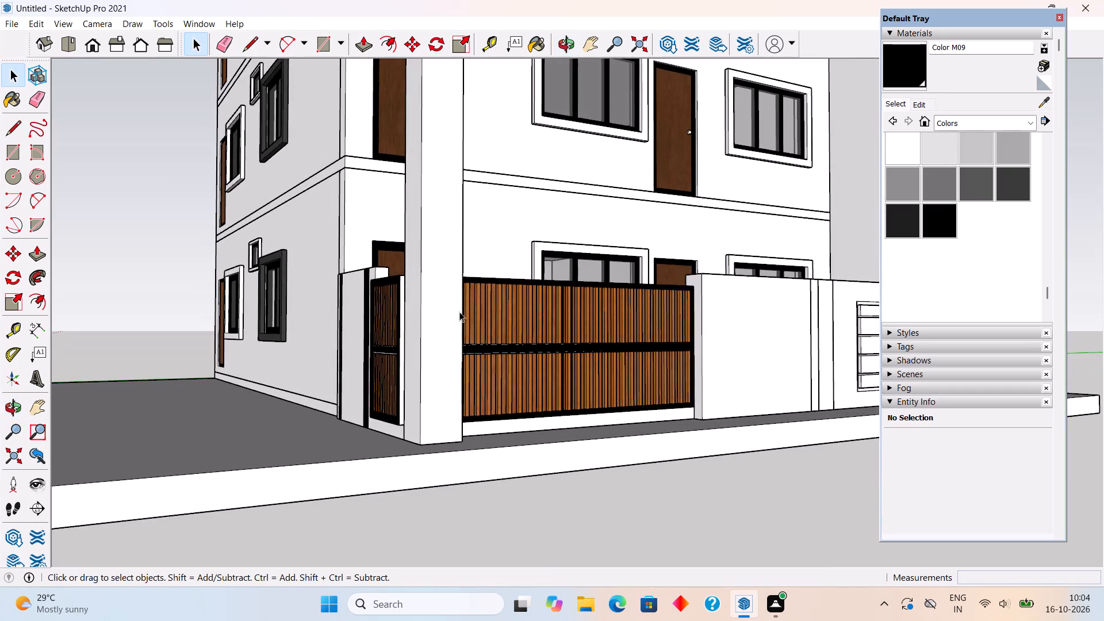
scroll(430, 362, "up", 6)
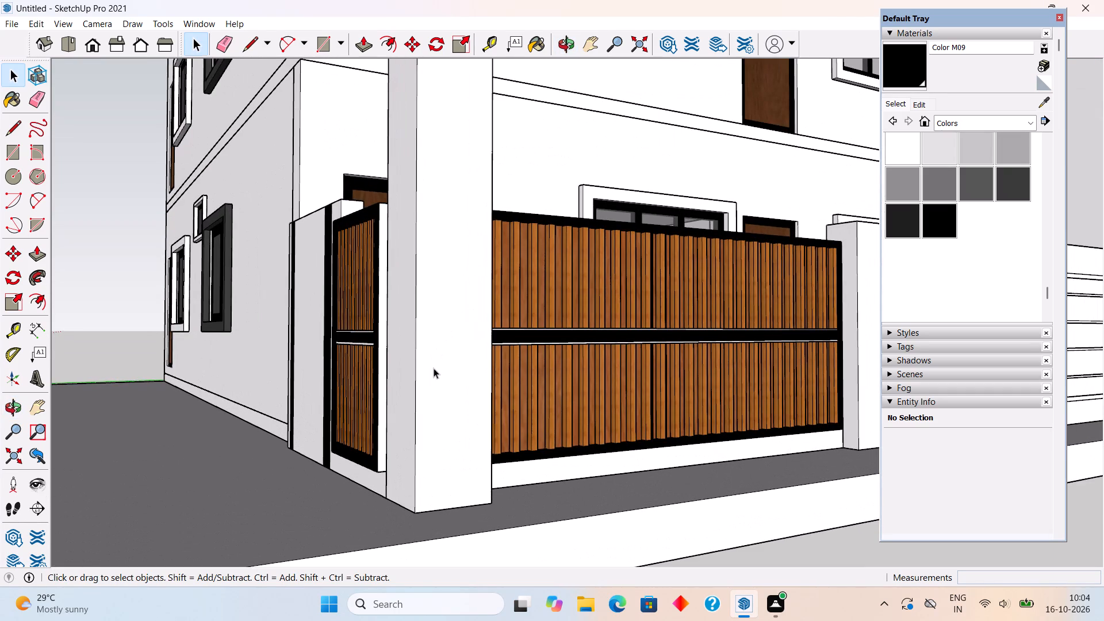
middle_click_drag(435, 368, 578, 364)
triple_click(531, 384)
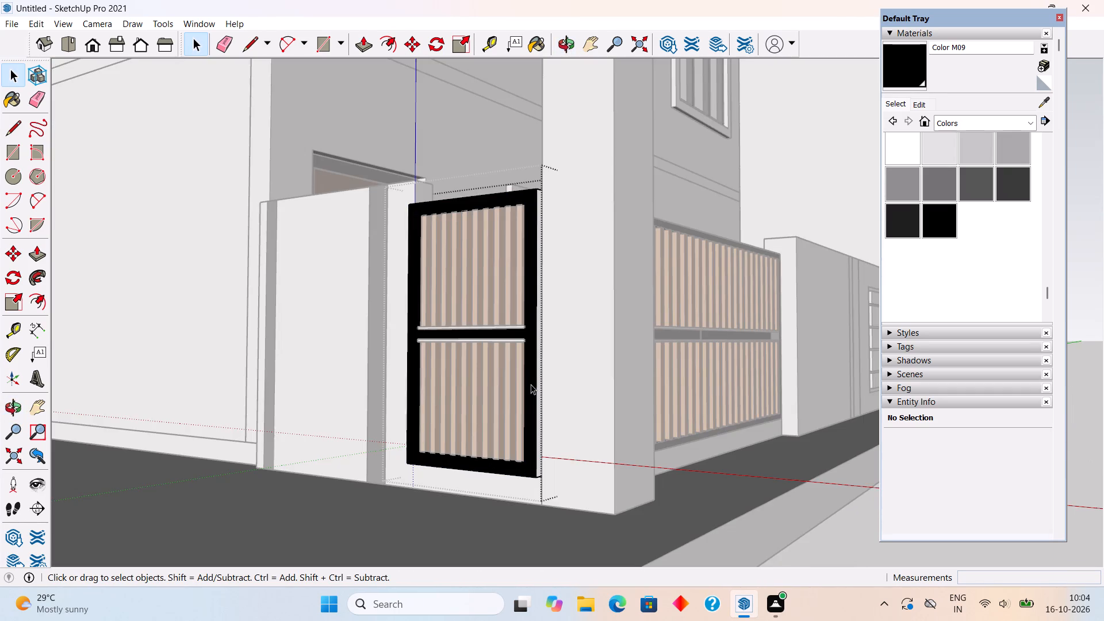
left_click(846, 542)
scroll(553, 406, "up", 3)
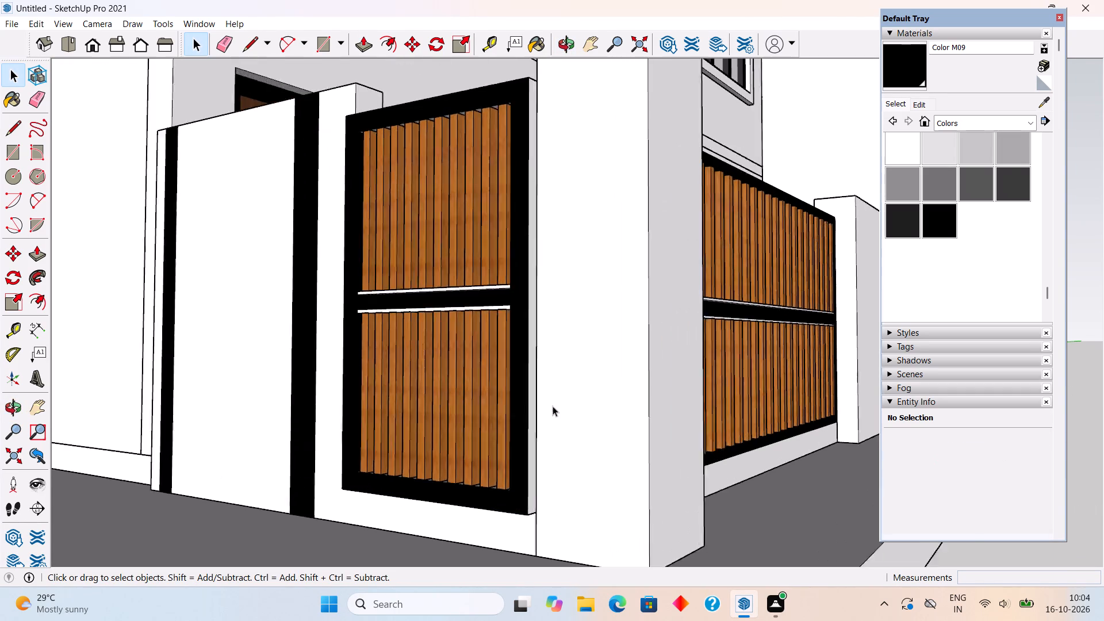
scroll(553, 406, "up", 2)
scroll(510, 332, "up", 1)
scroll(510, 332, "down", 5)
Group the side gate's upper and lower wood slats, black frame and both white middle strips into a single group.
middle_click_drag(476, 235, 486, 281)
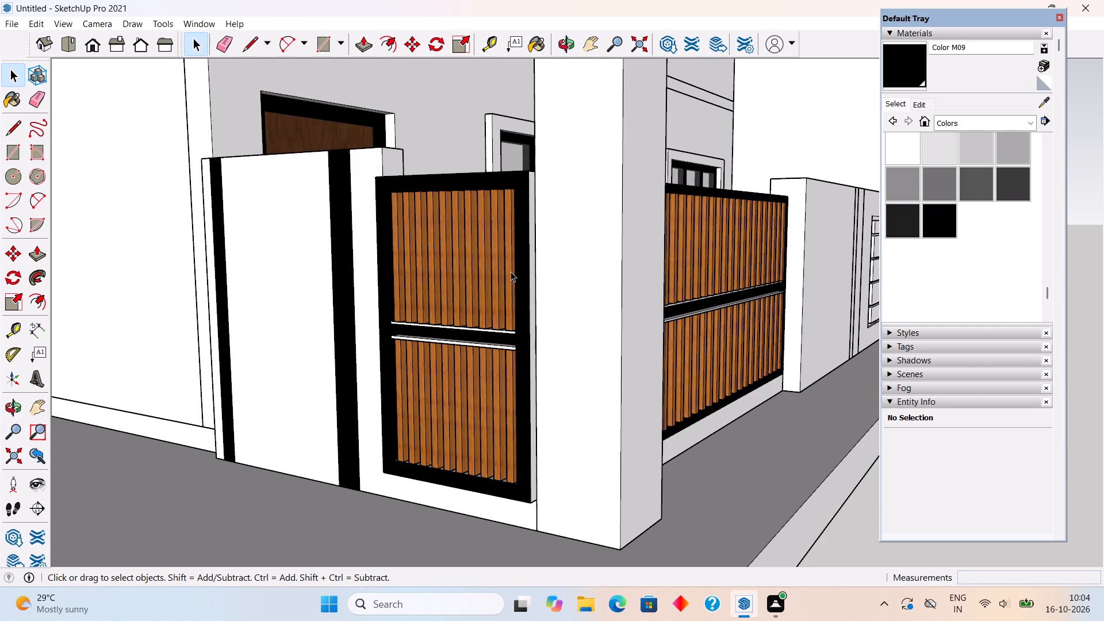
left_click(505, 276)
left_click(496, 375, "shift")
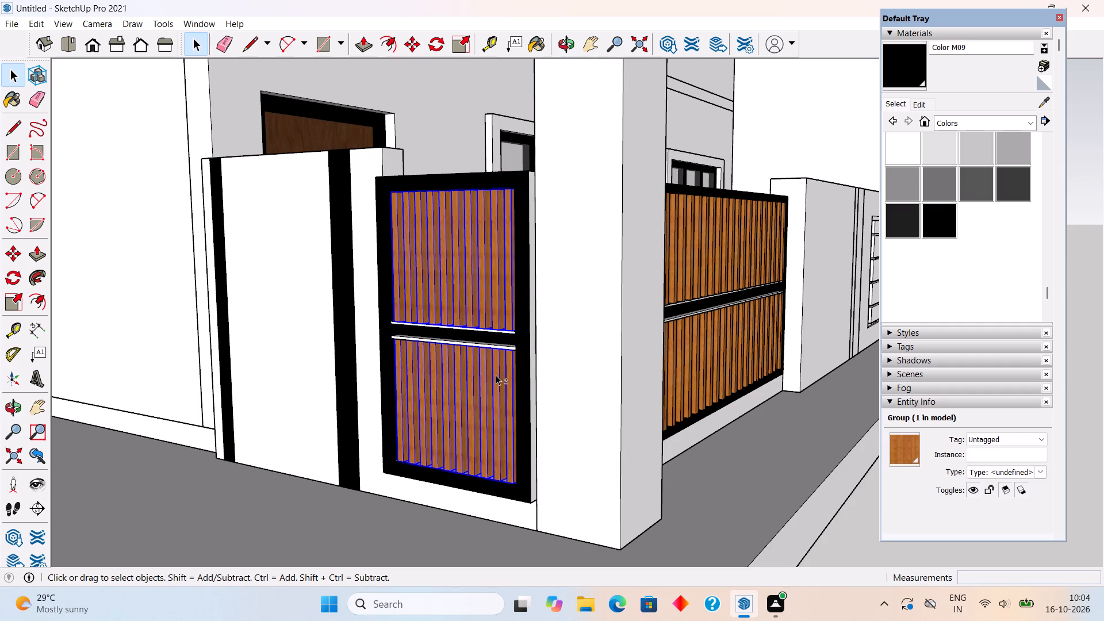
scroll(496, 375, "up", 11, "shift")
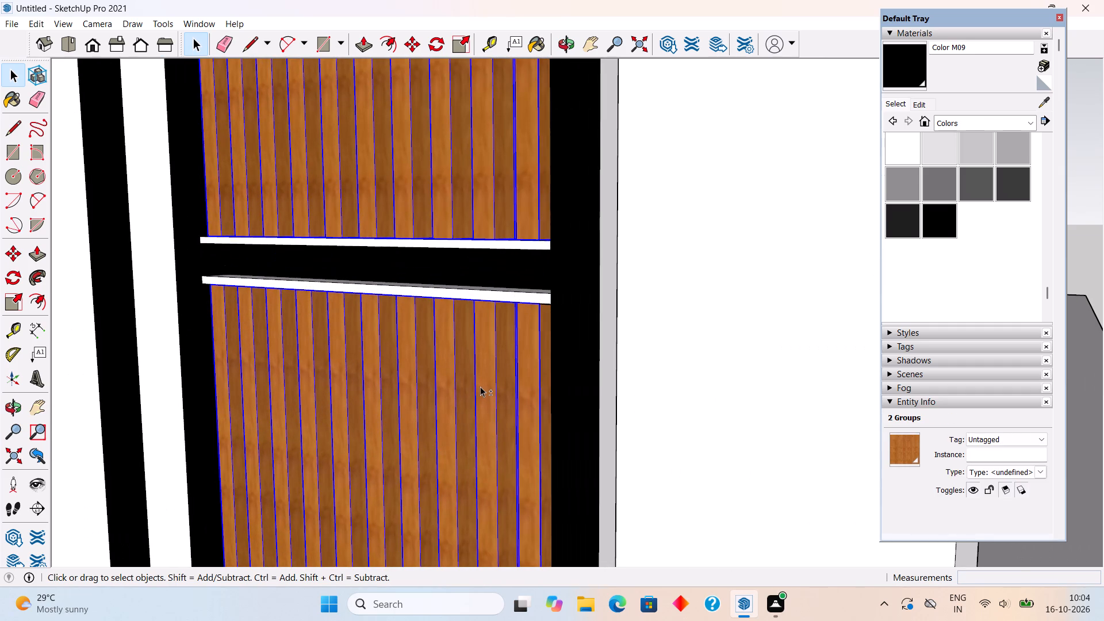
left_click(493, 382, "shift")
left_click(505, 386, "shift")
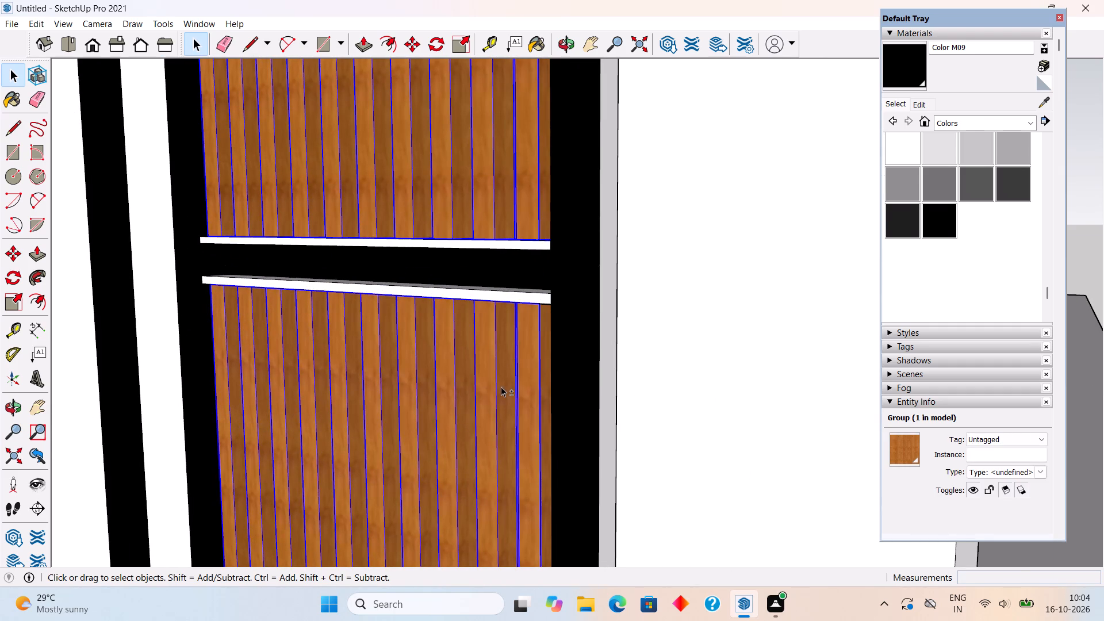
scroll(496, 385, "up", 5, "shift")
left_click(480, 372, "shift")
left_click(517, 384, "shift")
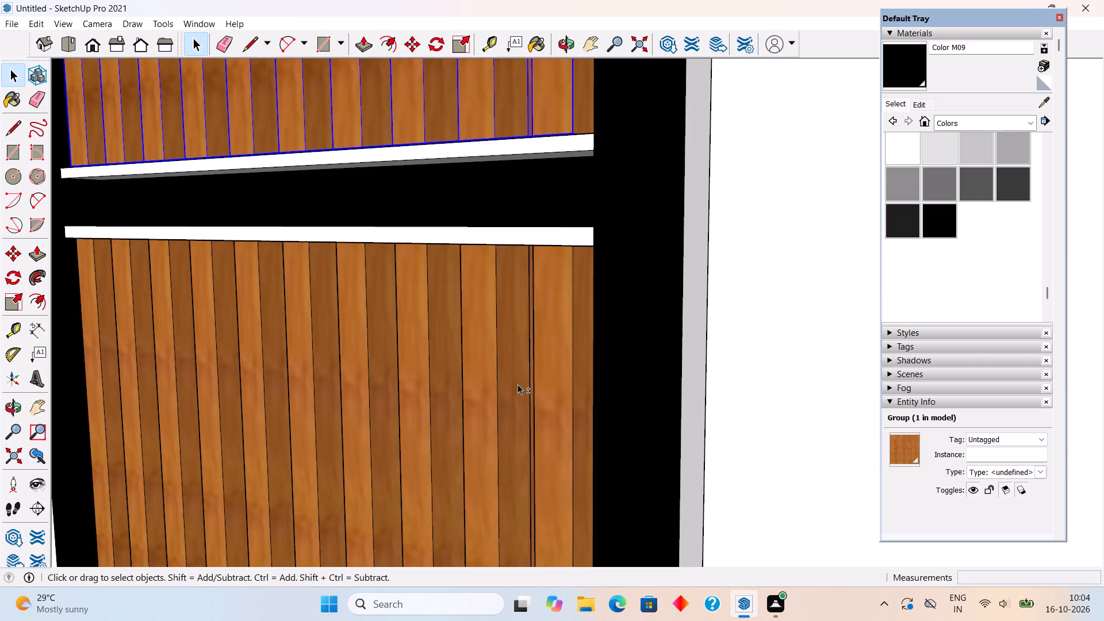
left_click(608, 378, "shift")
scroll(610, 376, "down", 12, "shift")
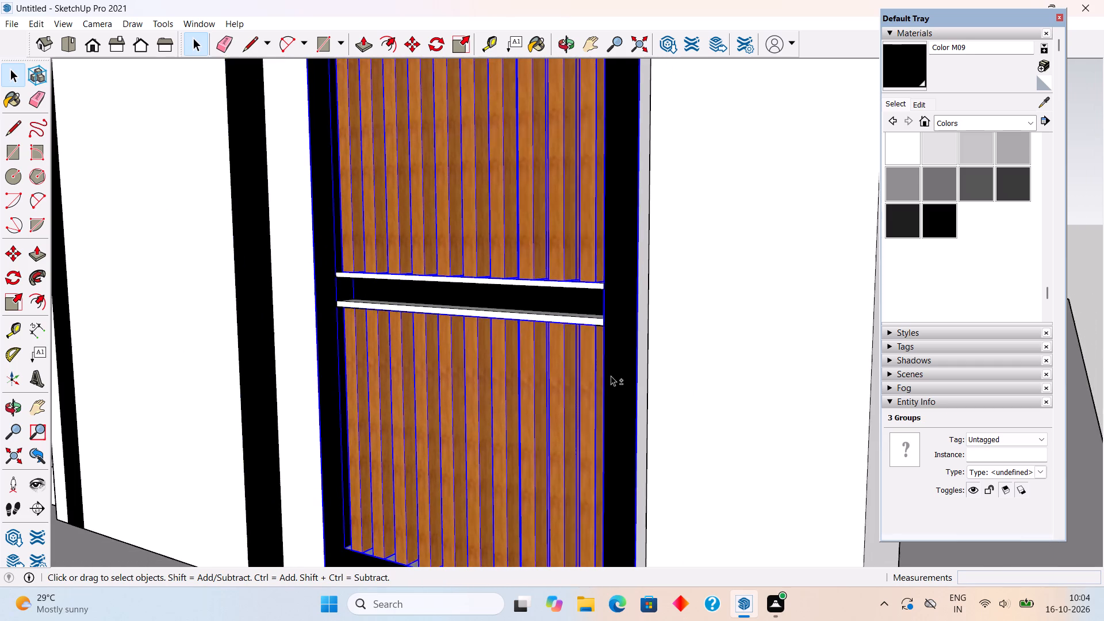
left_click(526, 314, "shift")
left_click(550, 313, "shift")
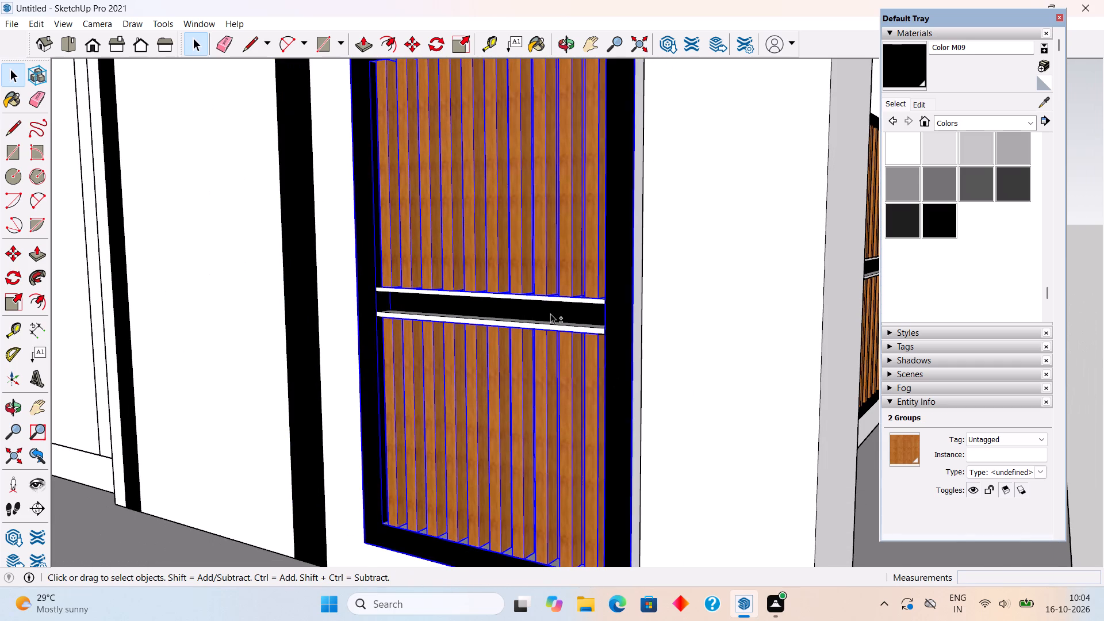
scroll(550, 313, "up", 10, "shift")
left_click(562, 343, "shift")
left_click(562, 262, "shift")
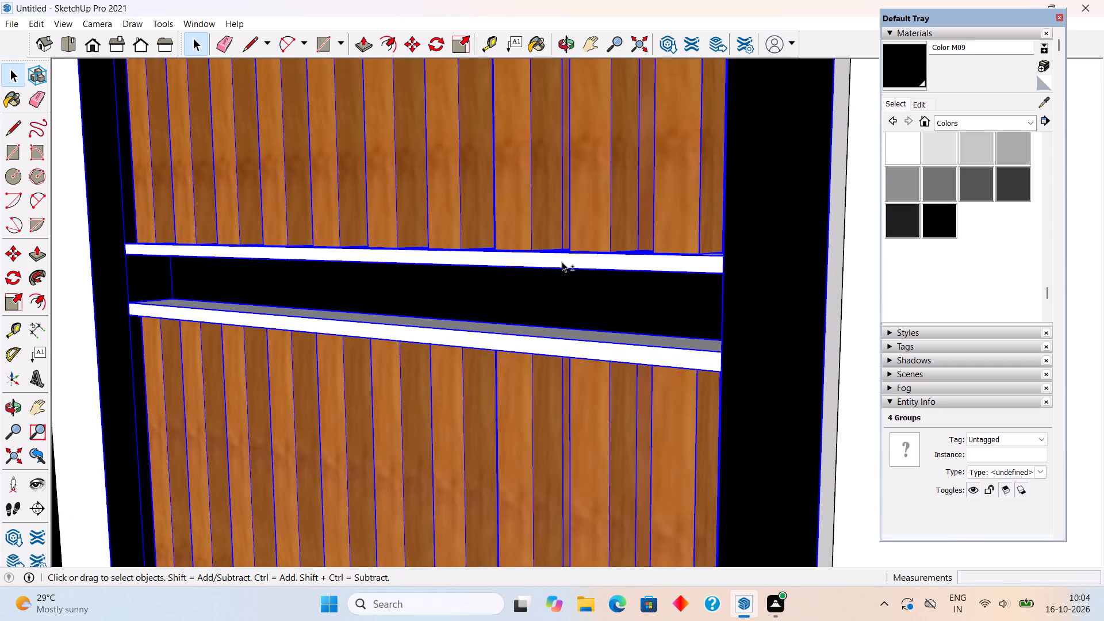
scroll(562, 262, "down", 10, "shift")
right_click(562, 262, "shift")
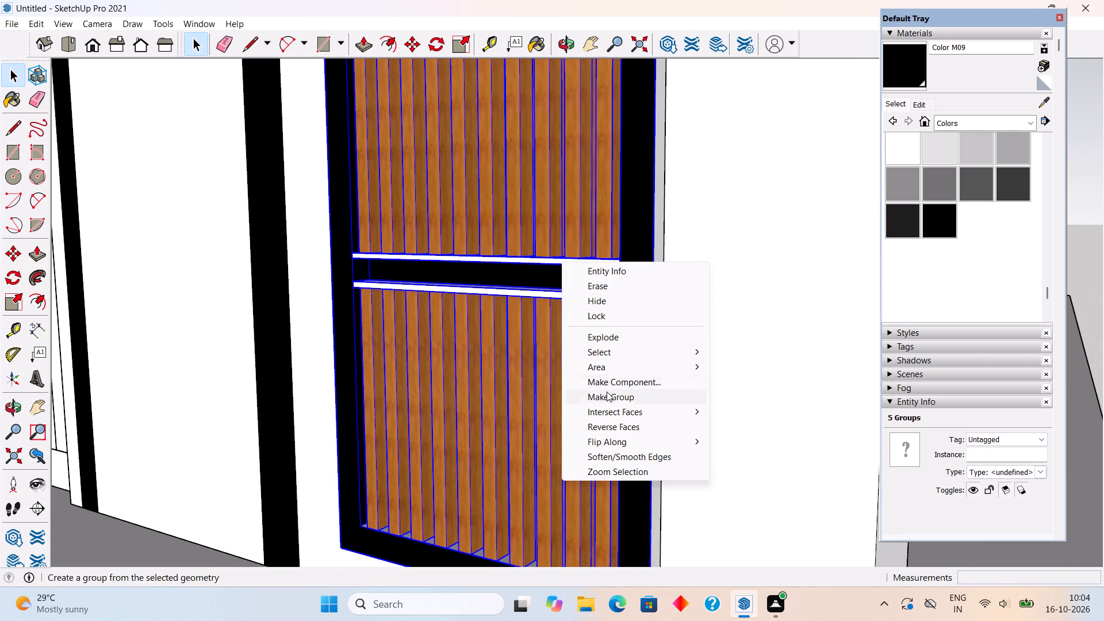
left_click(607, 393, "shift")
Move the grouped side gate 2" back by its lower front corner, flush with the corner pillar's face.
scroll(614, 317, "down", 9, "shift")
scroll(632, 428, "up", 9, "shift")
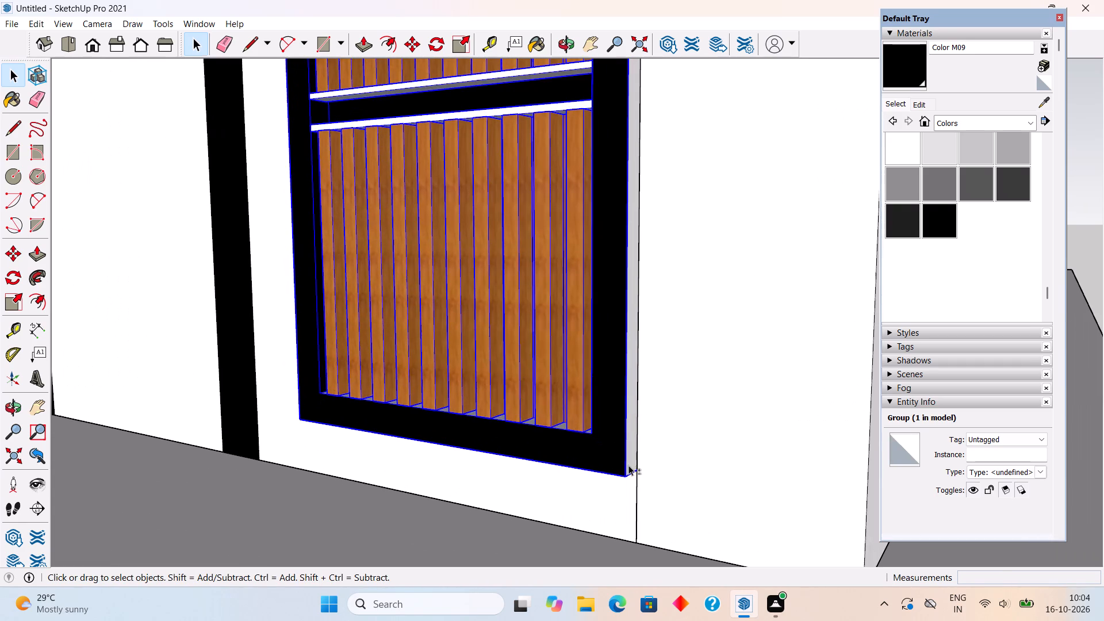
key("m")
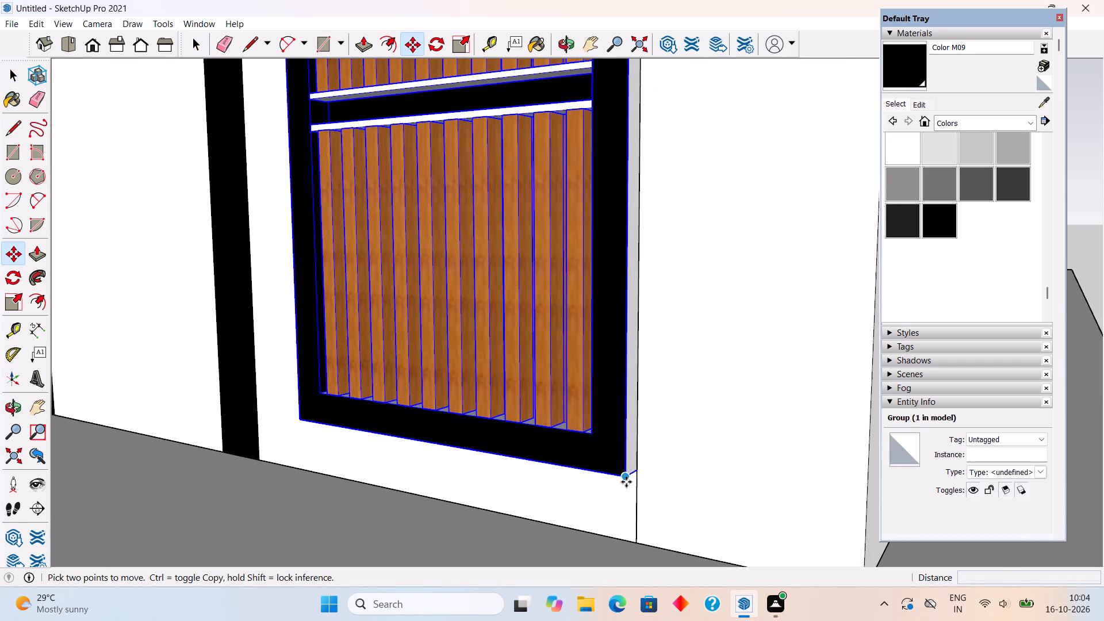
left_click(626, 482)
left_click(641, 466)
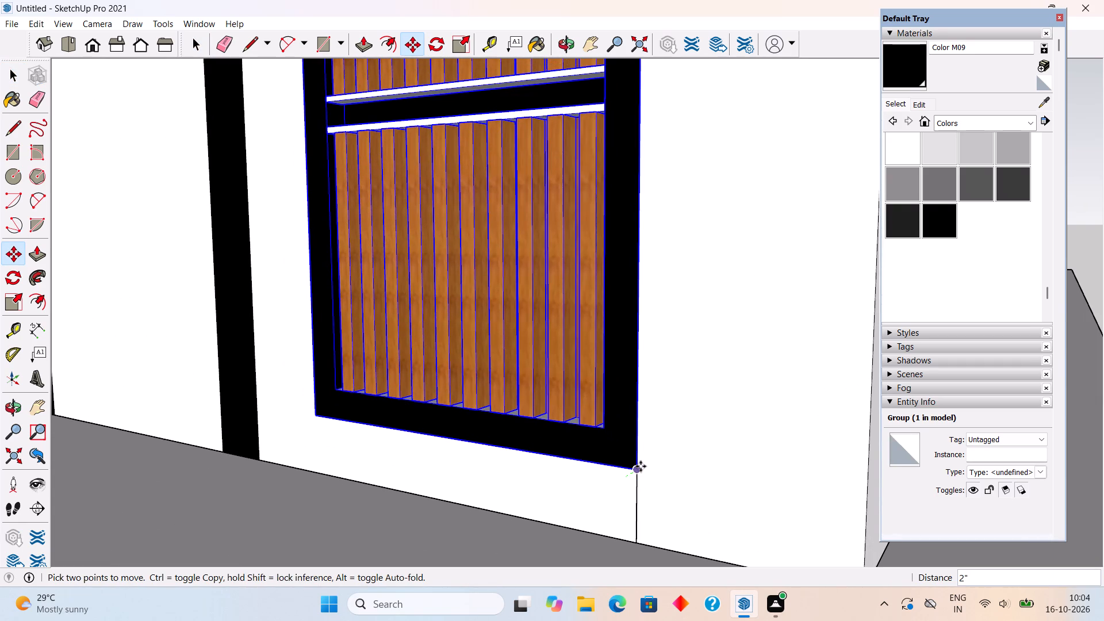
scroll(641, 466, "down", 15)
key("space")
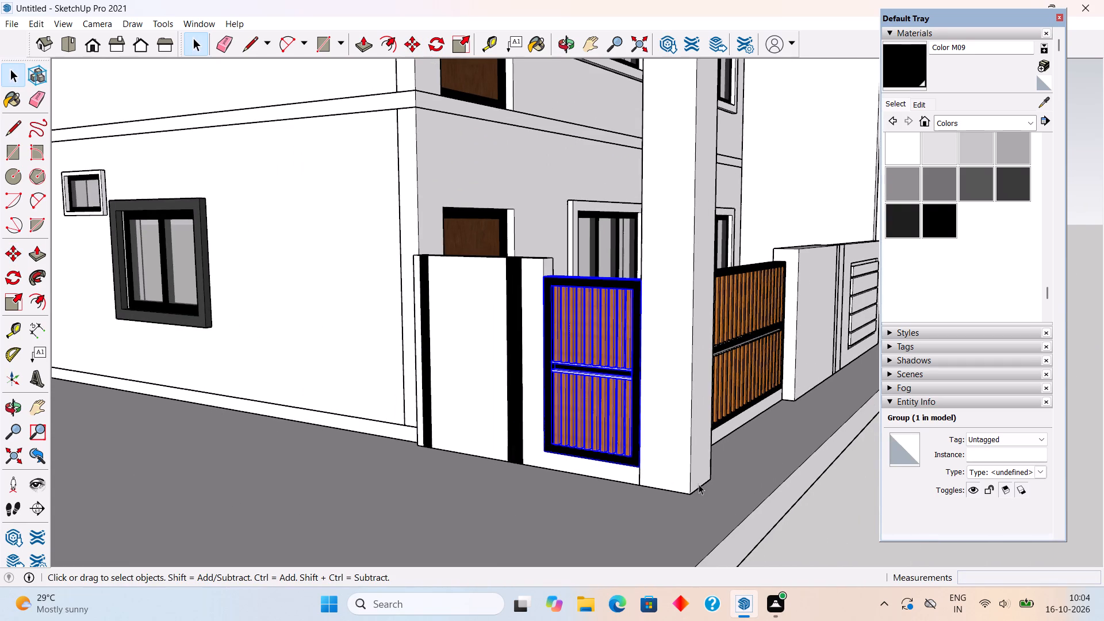
left_click(815, 549)
Examine the repositioned side gate and the adjoining boundary wall from the front and the side passage.
middle_click_drag(743, 467, 525, 425)
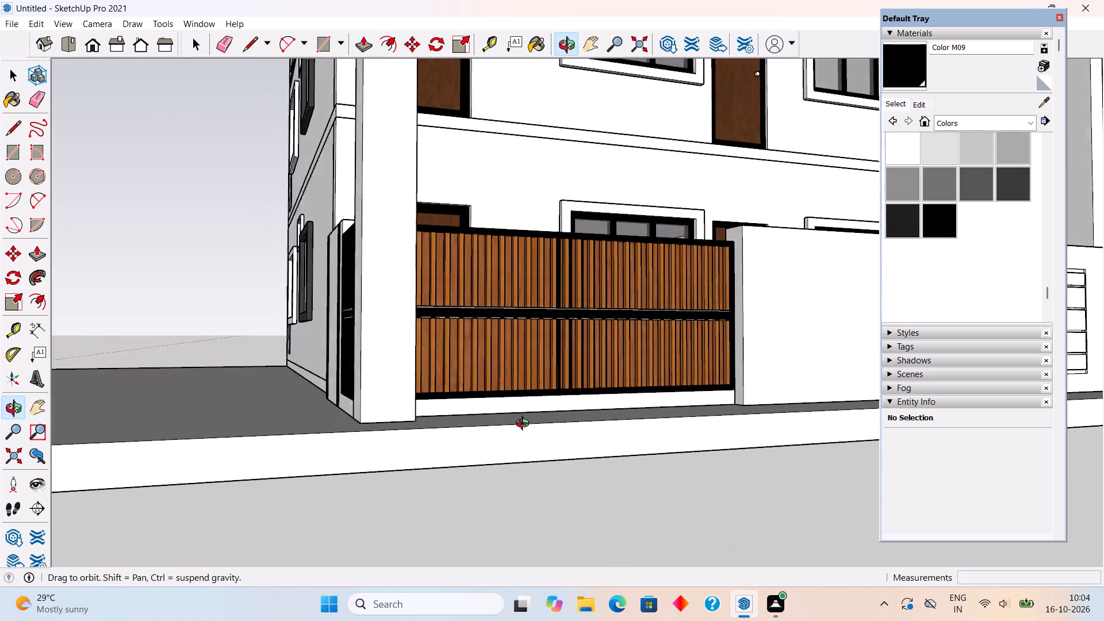
middle_click_drag(525, 425, 787, 472)
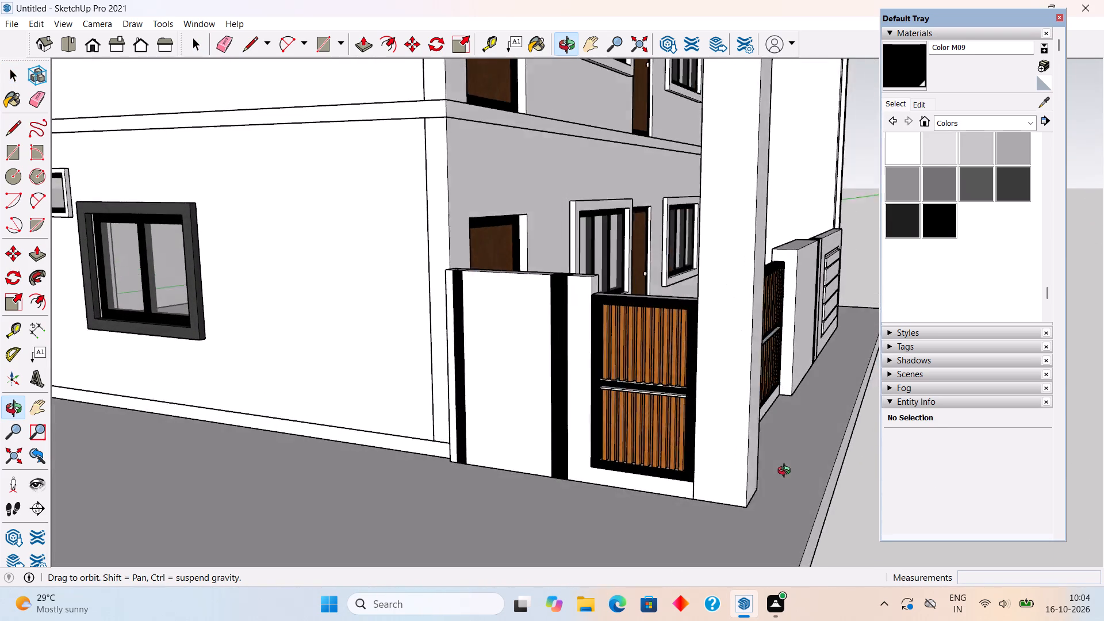
middle_click_drag(787, 472, 789, 468)
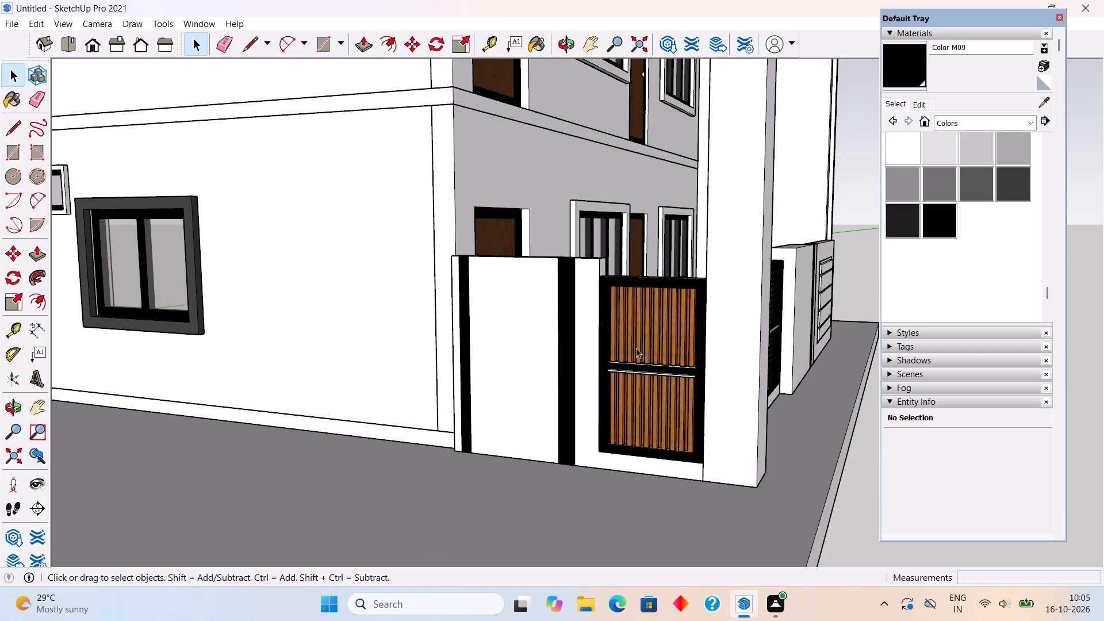
middle_click_drag(626, 377, 816, 424)
scroll(824, 454, "up", 5)
scroll(727, 370, "down", 6)
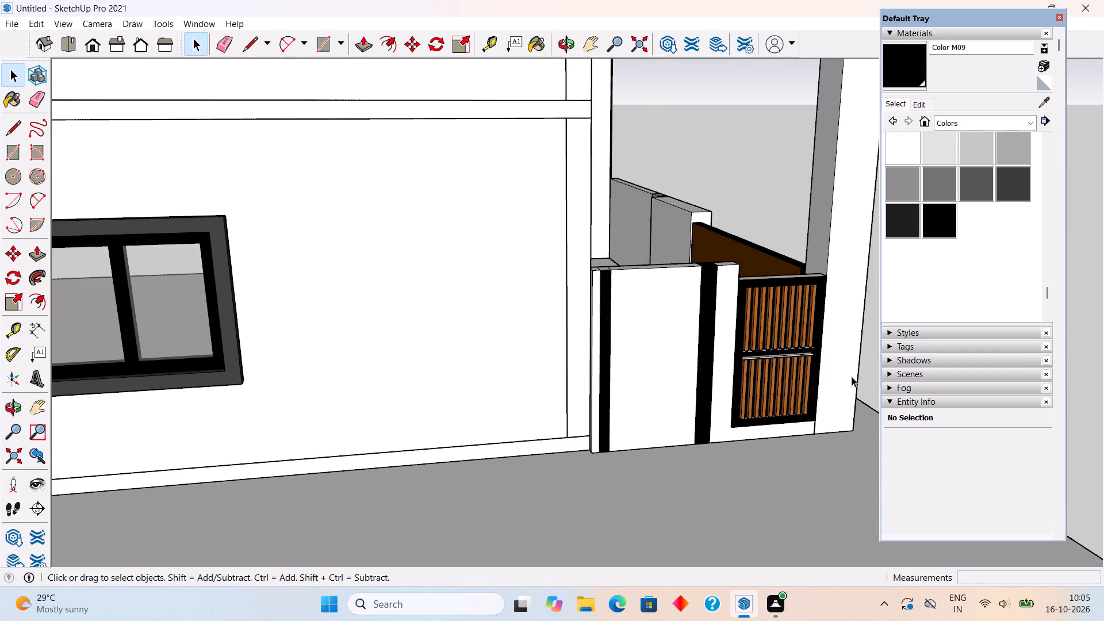
Move the grouped side gate back another 1" by its lower front corner beside the corner pillar.
scroll(852, 377, "up", 15)
left_click(722, 450)
scroll(729, 451, "up", 4)
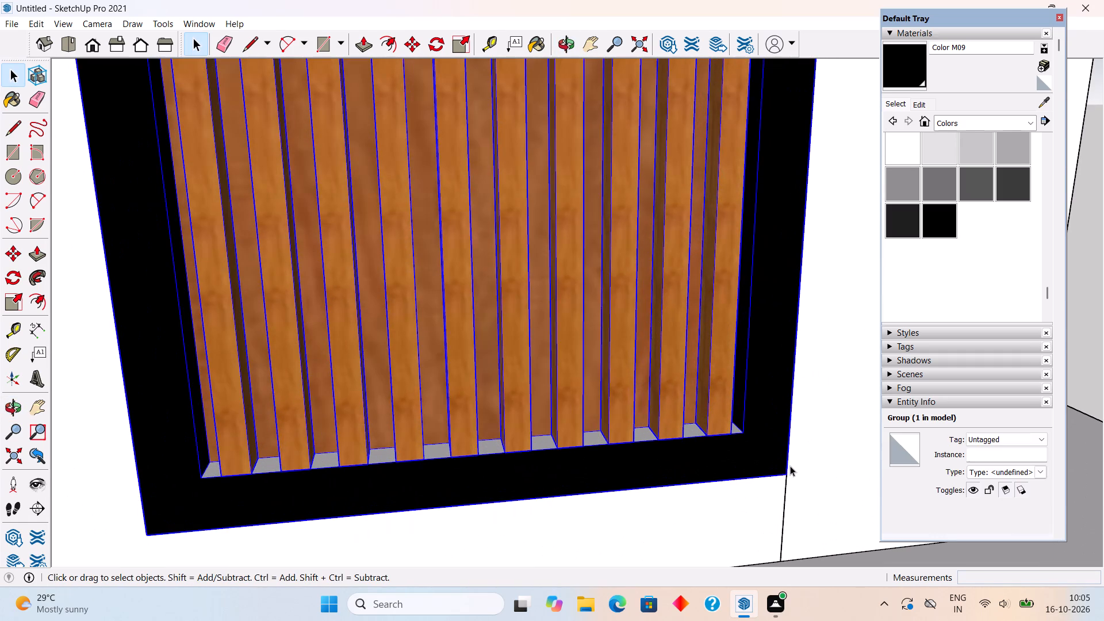
scroll(791, 466, "up", 5)
key("m")
left_click(787, 480)
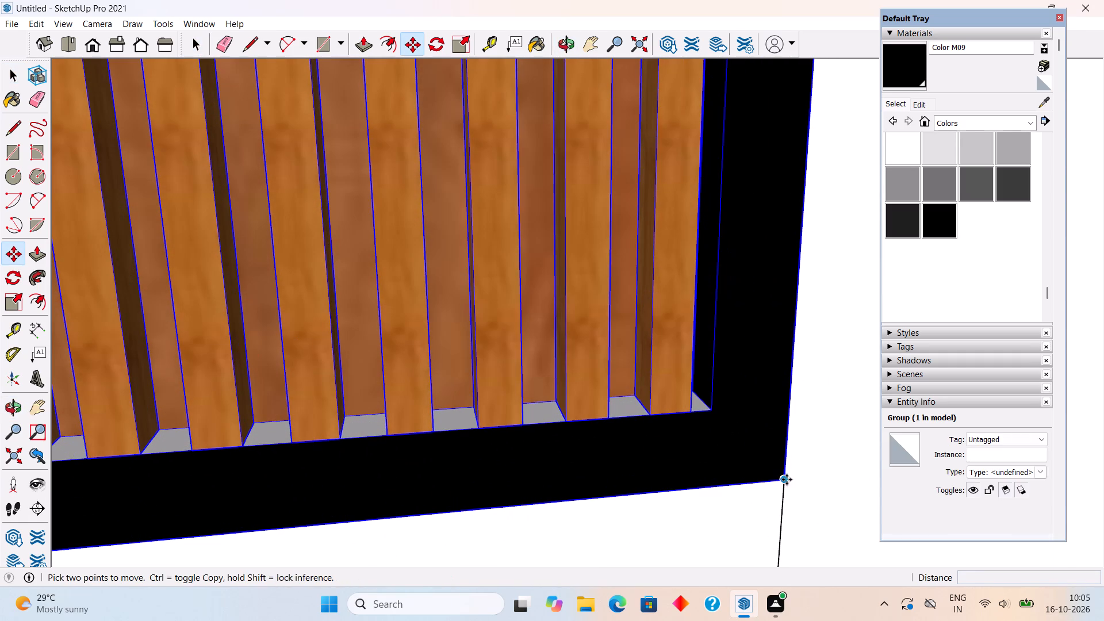
key("period")
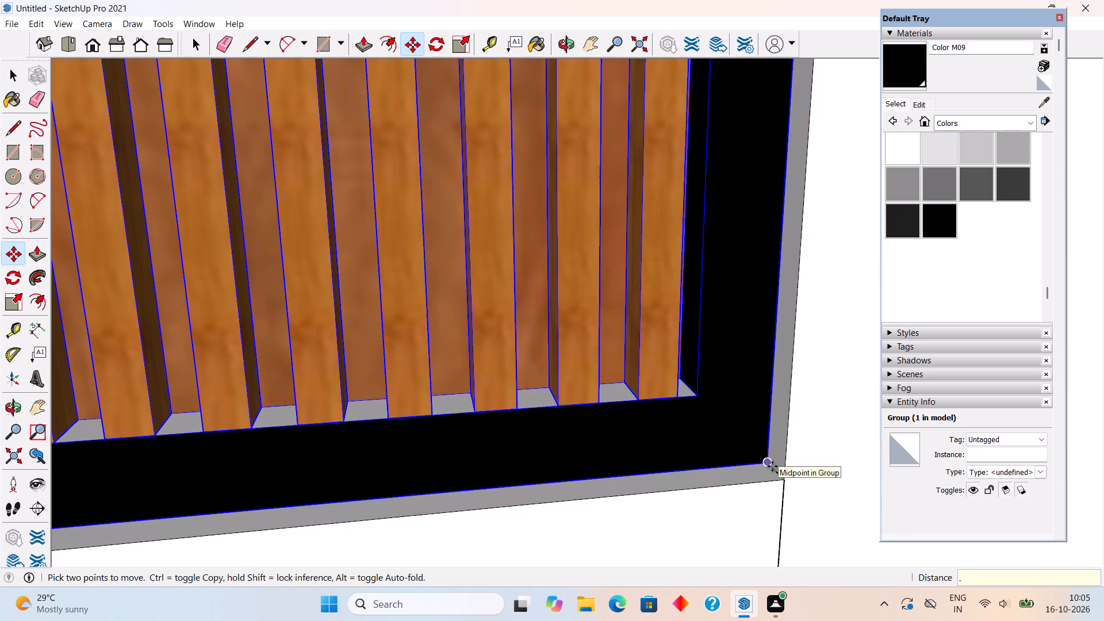
key("BackSpace")
type("1\"")
key("Return")
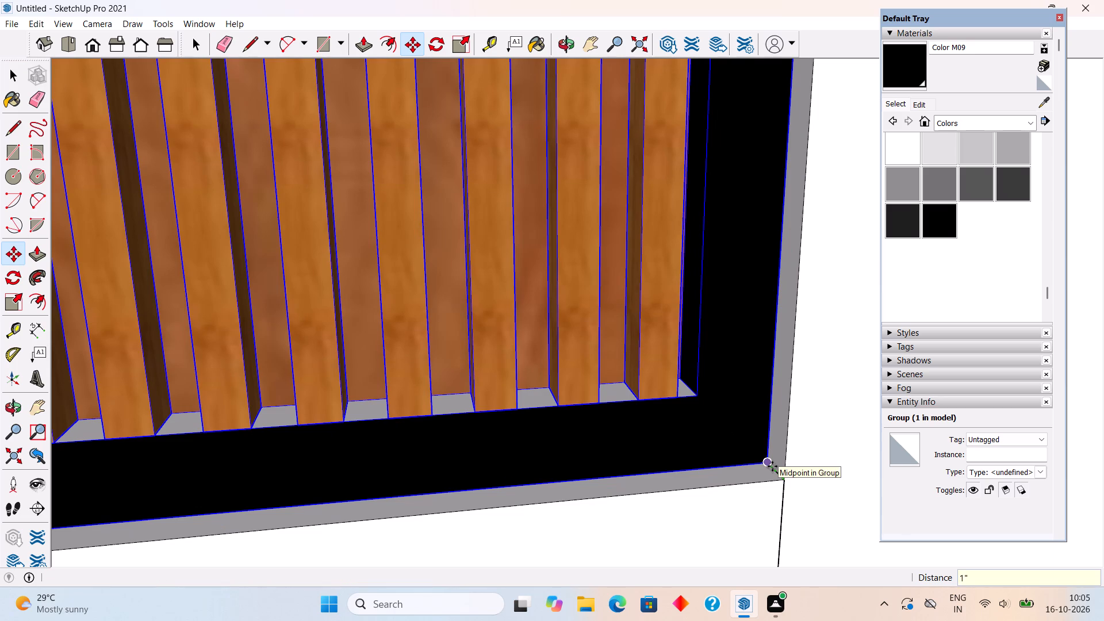
key("space")
scroll(757, 409, "down", 20)
scroll(757, 409, "down", 1)
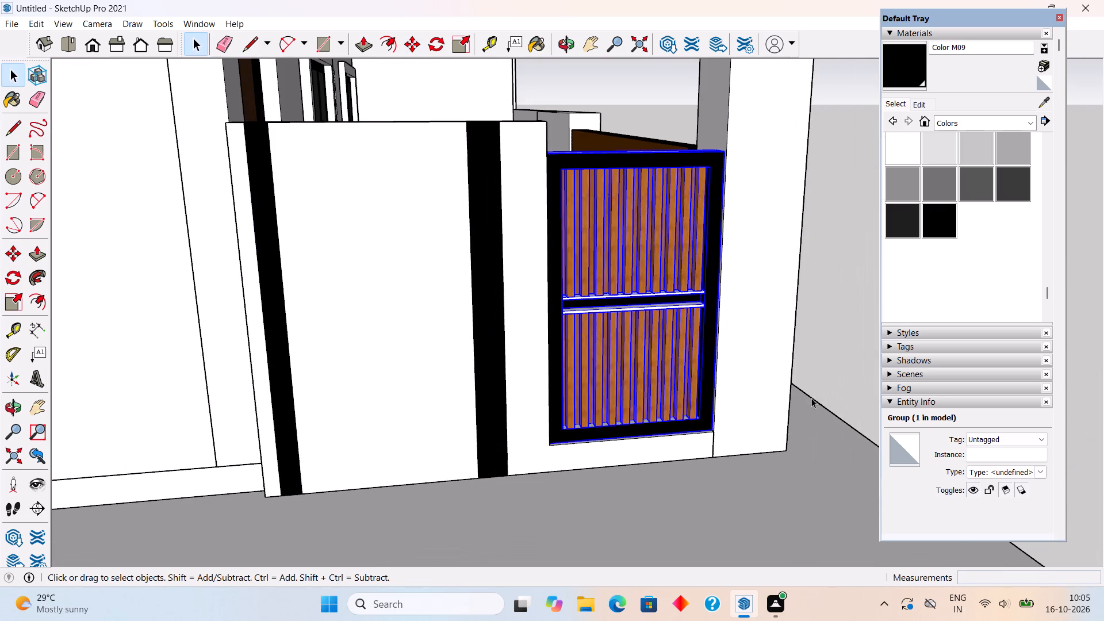
left_click(848, 346)
Examine the side gate and the front gate around the corner pillar and along the side wall.
middle_click_drag(720, 373, 366, 343)
scroll(366, 343, "up", 2)
scroll(366, 341, "down", 6)
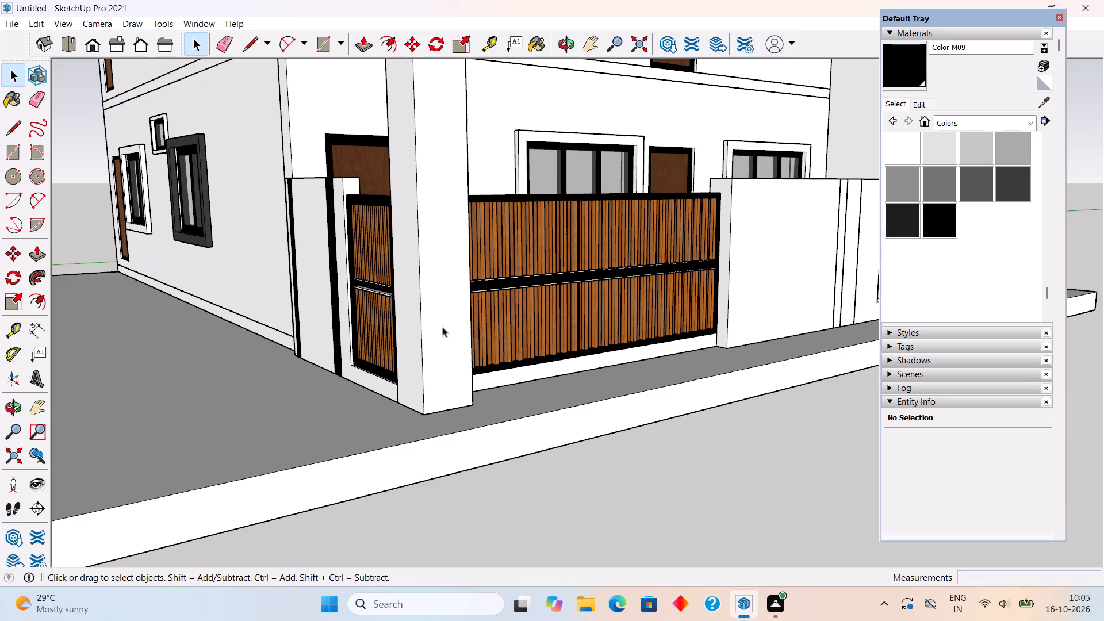
middle_click_drag(277, 327, 342, 359)
scroll(342, 359, "down", 4)
middle_click_drag(398, 323, 584, 323)
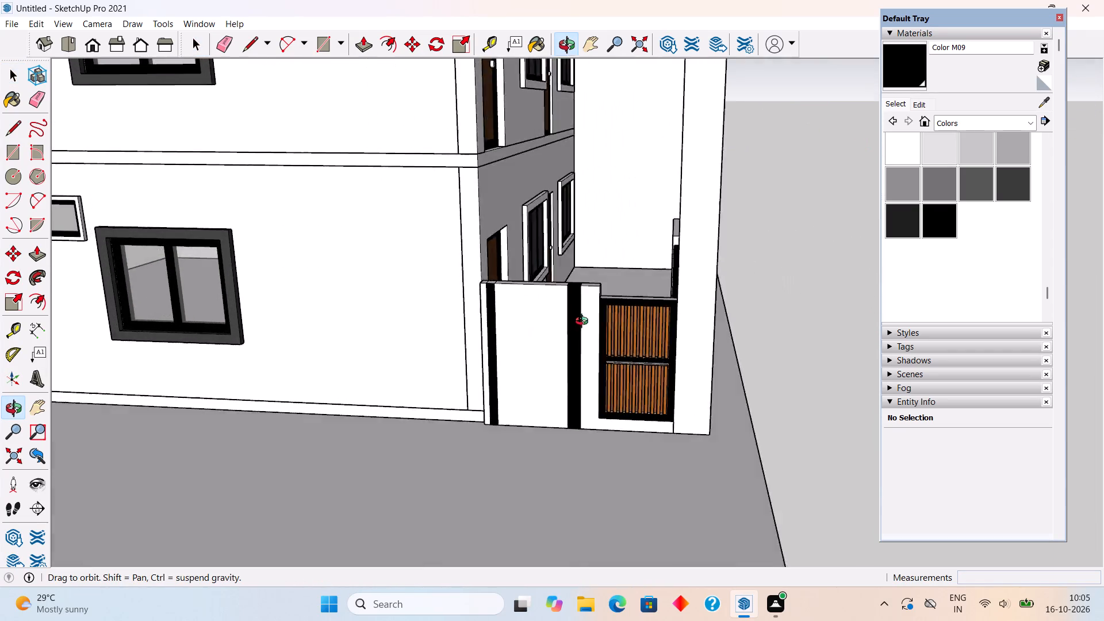
middle_click_drag(584, 323, 651, 331)
Place a horizontal guide along the top edge of the grey-framed ground-floor window nearest the side gate.
scroll(285, 218, "up", 8)
middle_click_drag(261, 270, 277, 338)
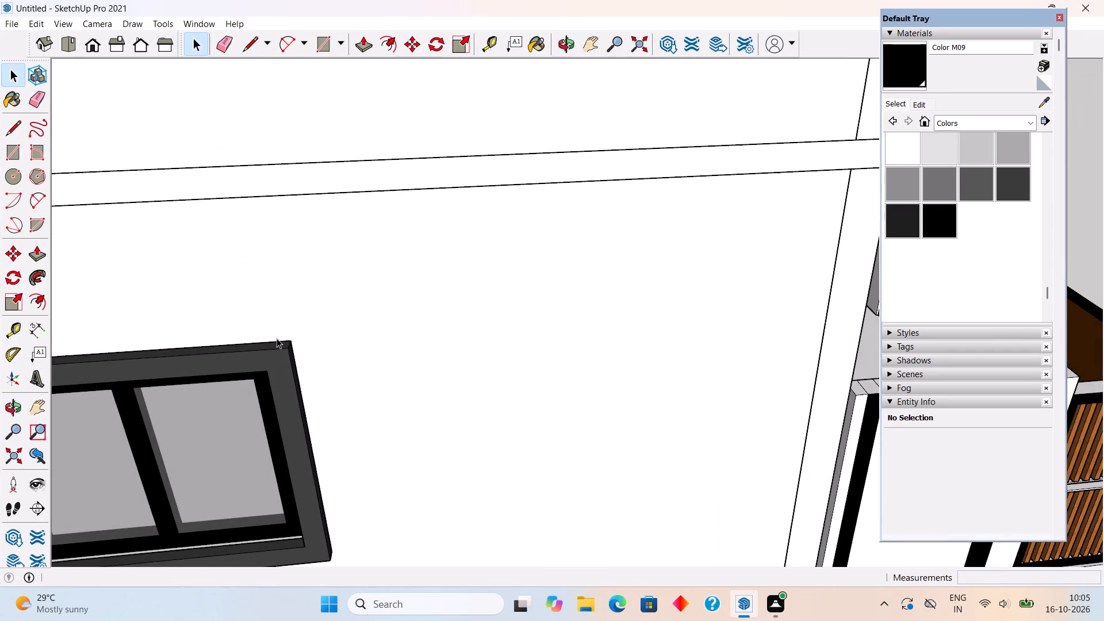
key("t")
left_click(268, 339)
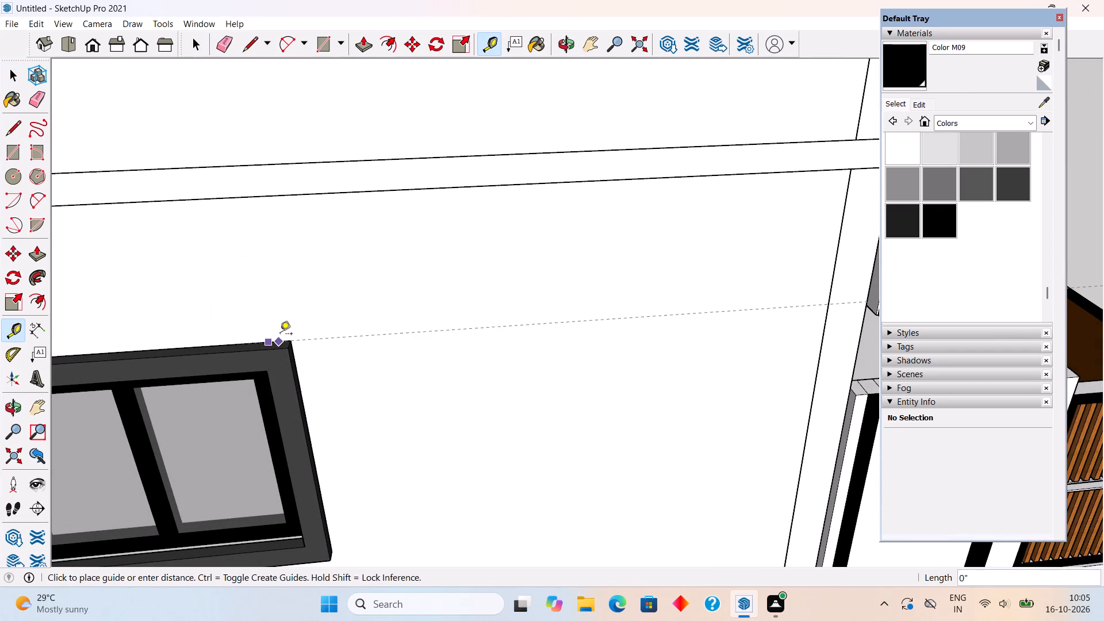
scroll(411, 337, "down", 9)
middle_click_drag(424, 358, 406, 290)
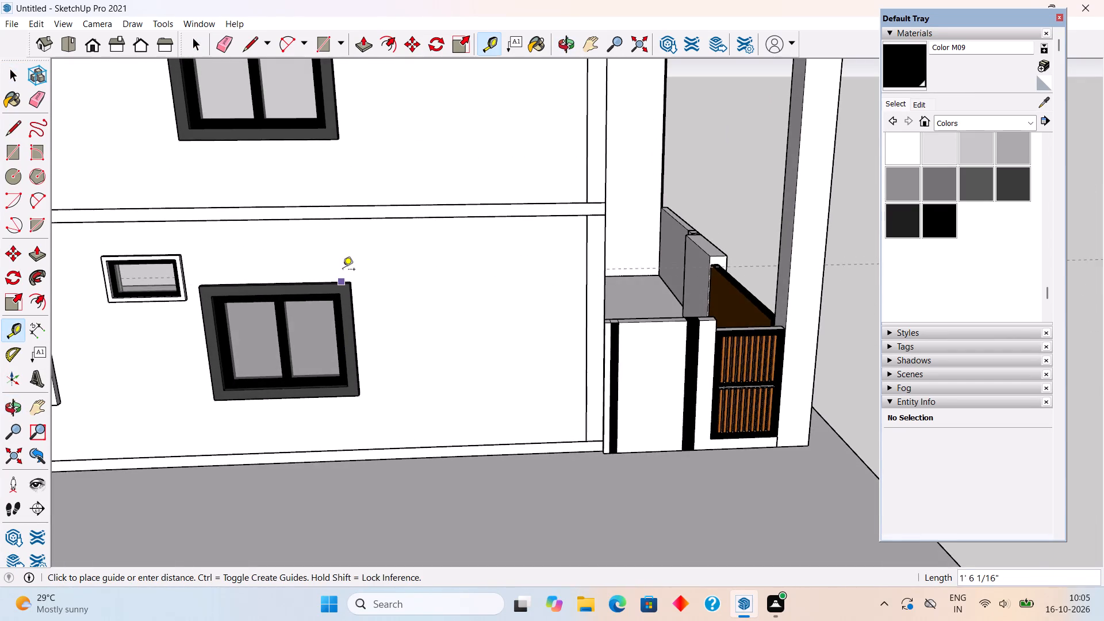
scroll(343, 270, "up", 5)
scroll(351, 317, "up", 10)
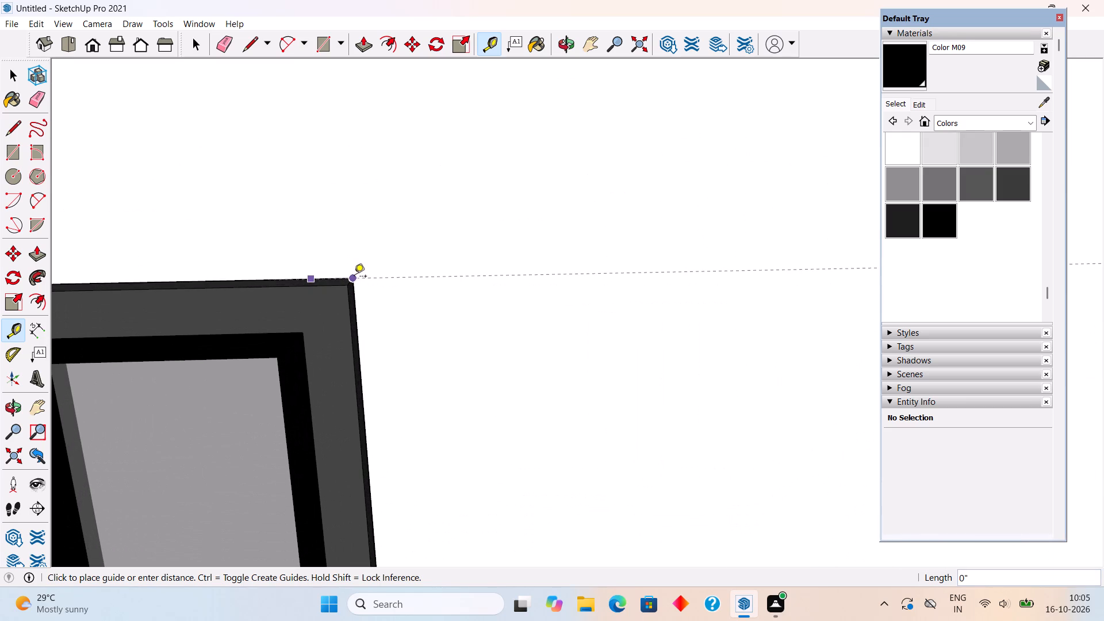
left_click(354, 277)
Place a parallel horizontal guide 1" above the guide at the window's top edge.
scroll(354, 277, "down", 12)
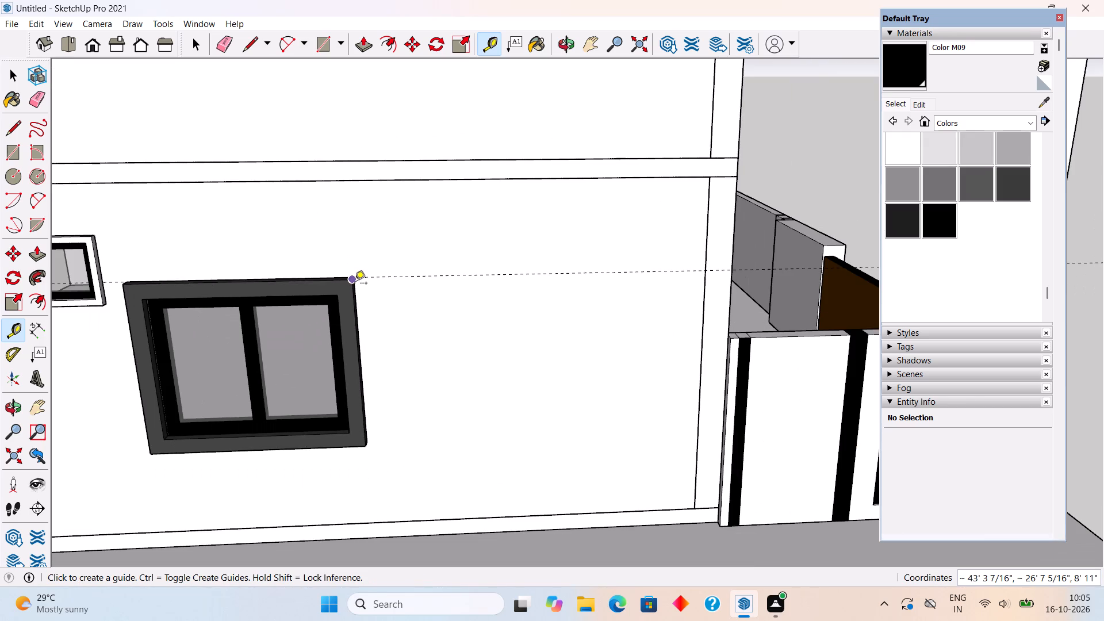
scroll(355, 284, "down", 4)
middle_click_drag(452, 336, 433, 294)
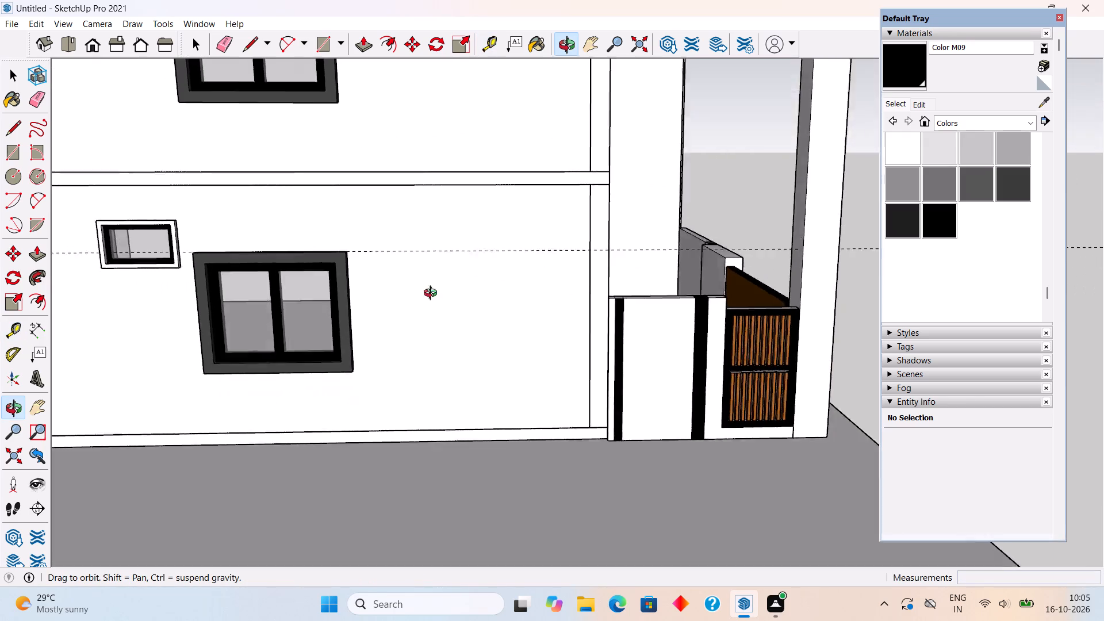
middle_click_drag(433, 294, 289, 276)
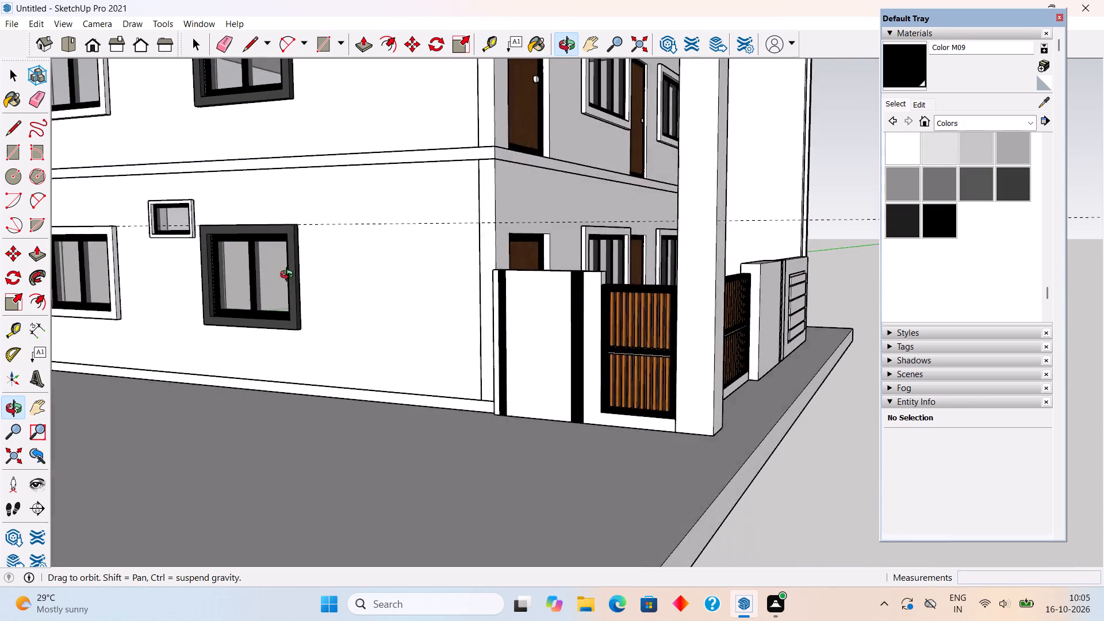
middle_click_drag(289, 276, 337, 304)
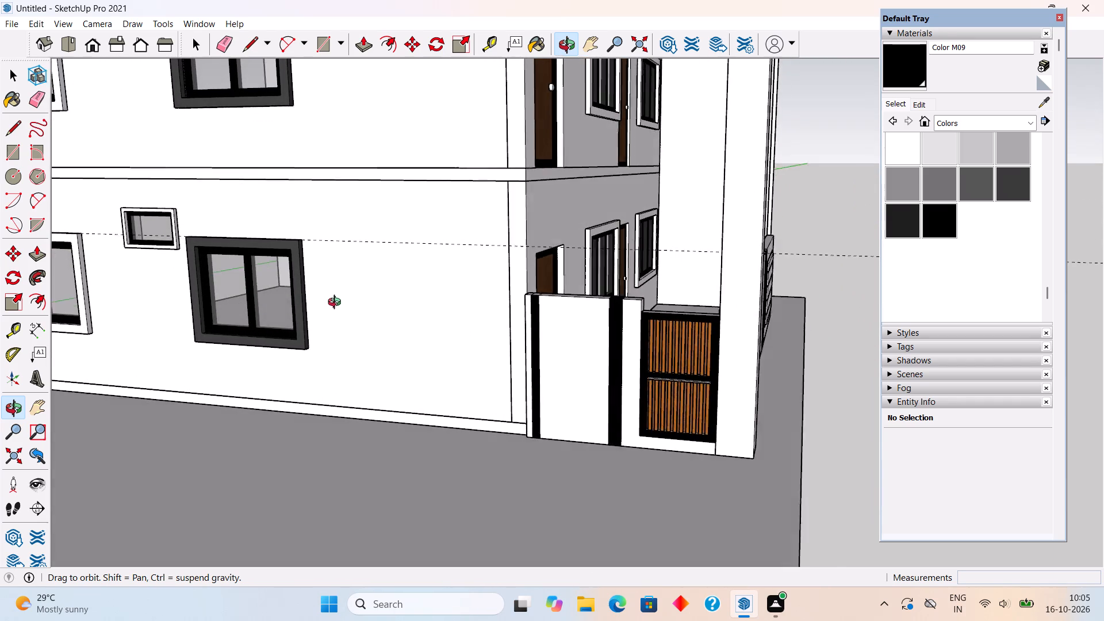
middle_click_drag(337, 304, 471, 316)
left_click(461, 262)
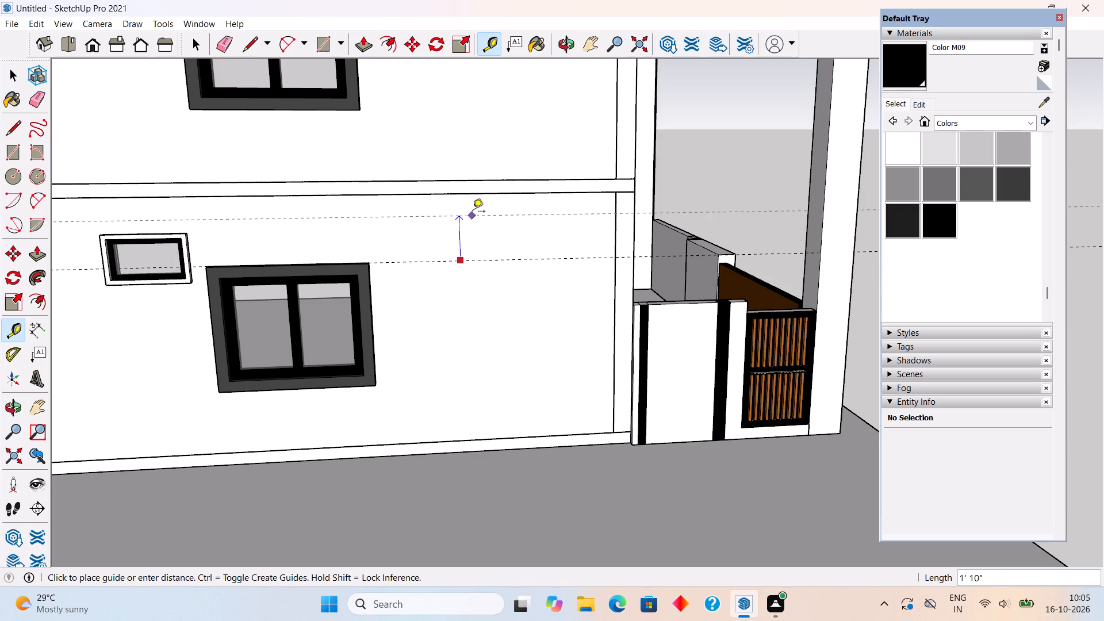
type("1\"")
key("Return")
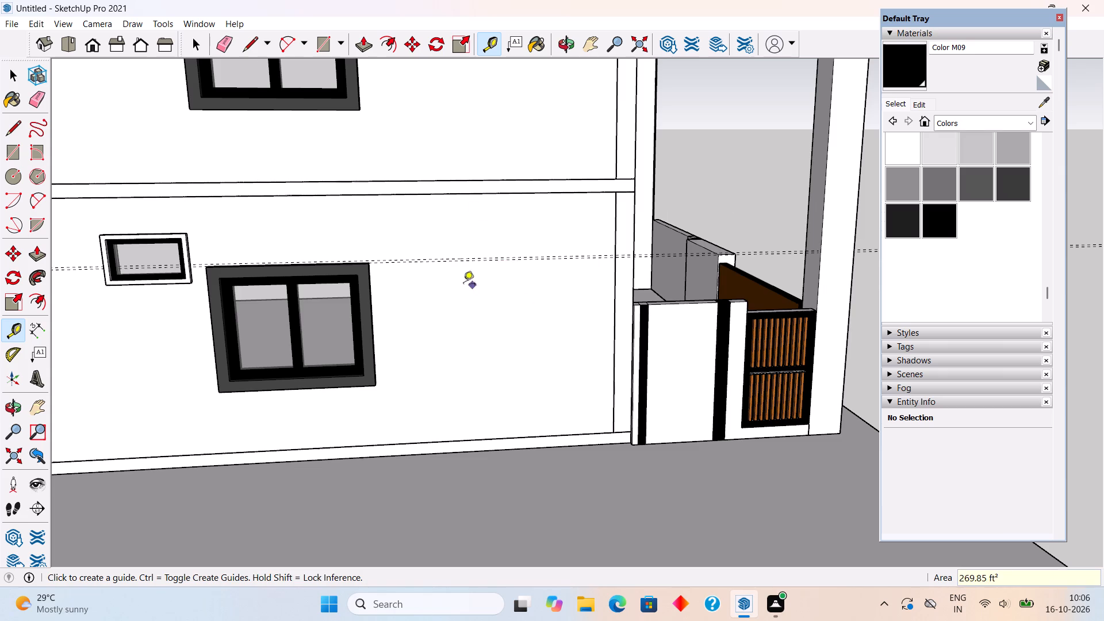
Place a vertical guide along the grey window frame's outer side edge, on the side facing the gate.
middle_click_drag(461, 284, 410, 282)
scroll(379, 290, "up", 3)
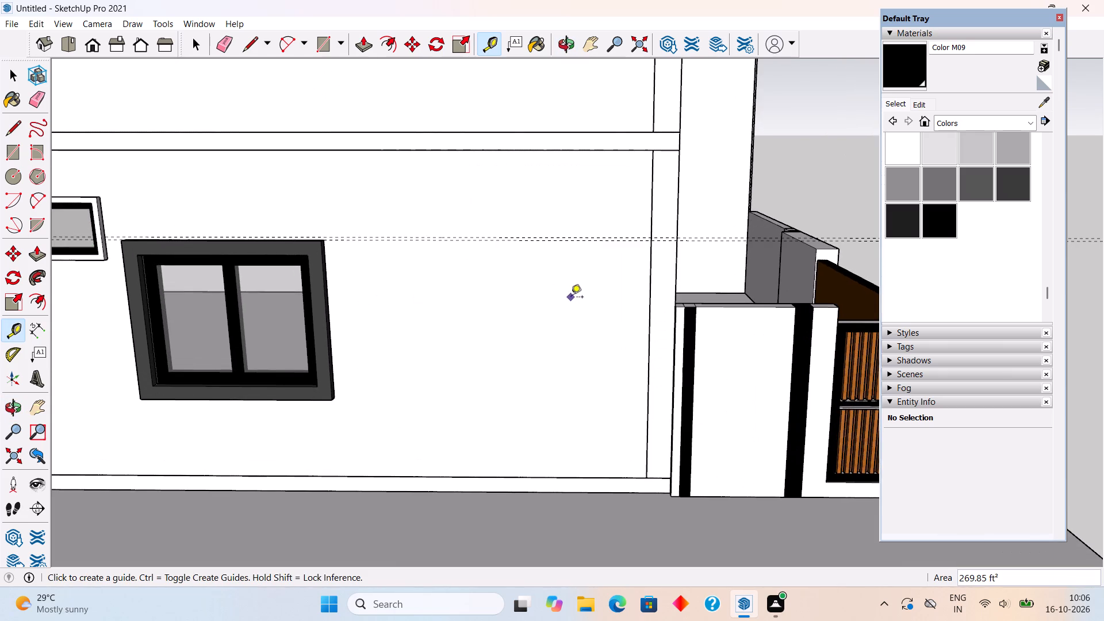
middle_click_drag(534, 298, 472, 297)
scroll(451, 297, "up", 1)
scroll(293, 244, "up", 7)
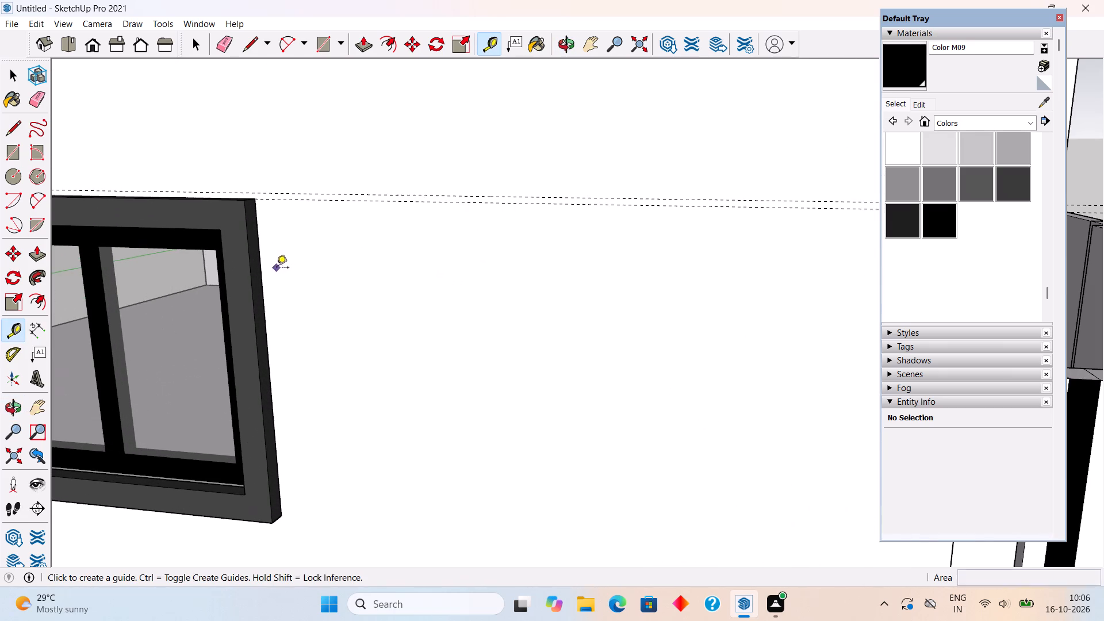
double_click(264, 283)
scroll(464, 275, "down", 9)
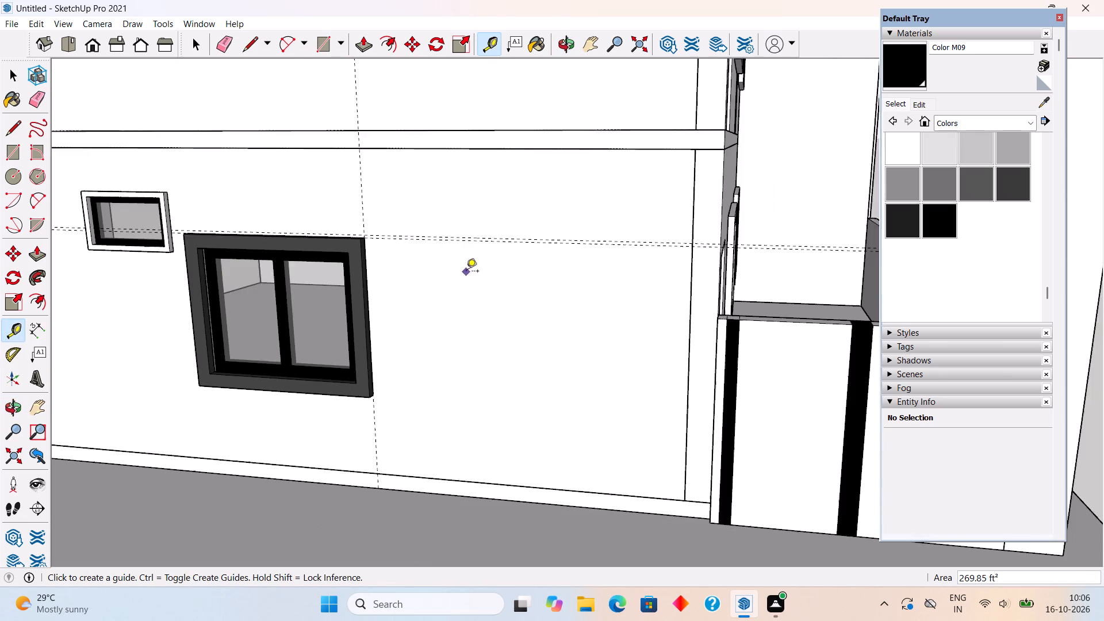
Draw a 10' 4" by 7' 6" rectangle on the wall from the upper guide's intersection to the building corner at the plinth.
key("r")
scroll(427, 259, "up", 1)
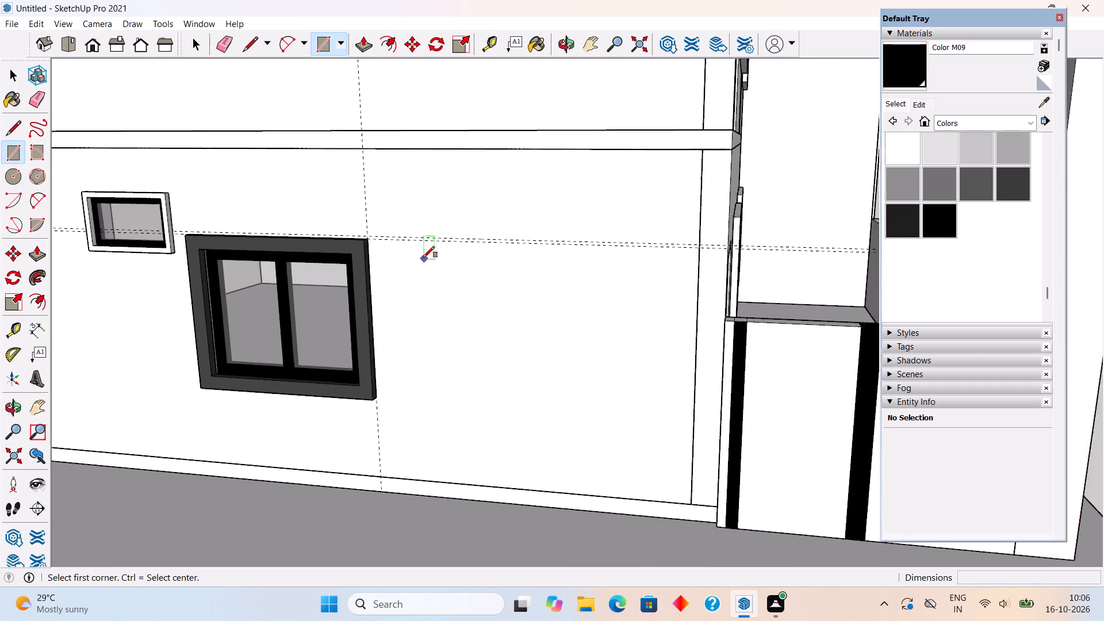
scroll(423, 258, "up", 2)
left_click(360, 228)
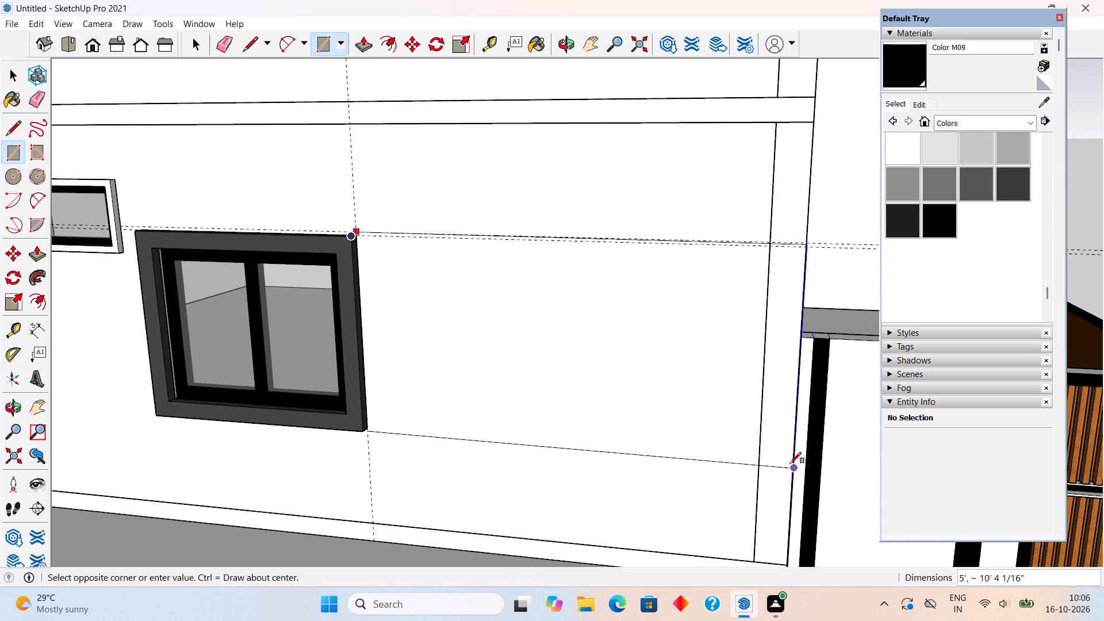
scroll(790, 463, "down", 6)
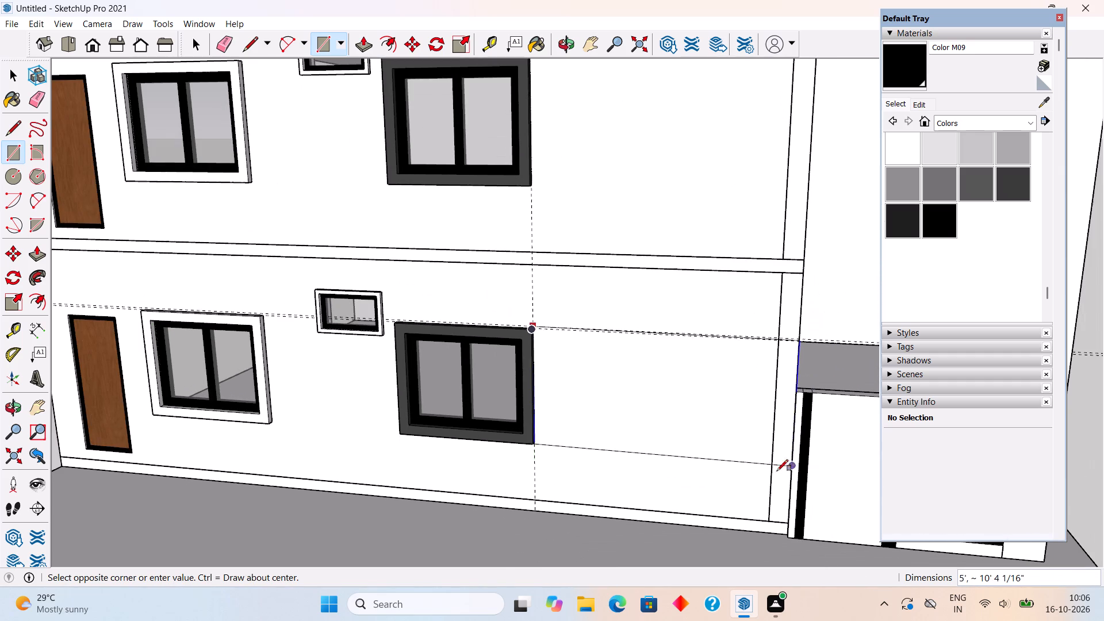
scroll(786, 528, "up", 1)
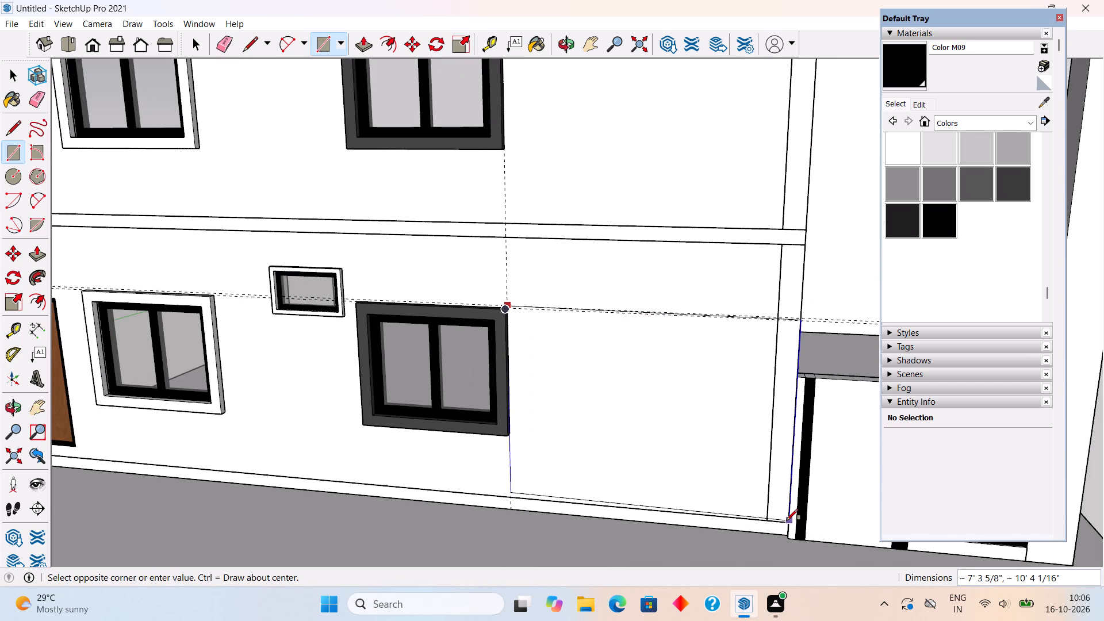
scroll(787, 520, "up", 4)
left_click(784, 524)
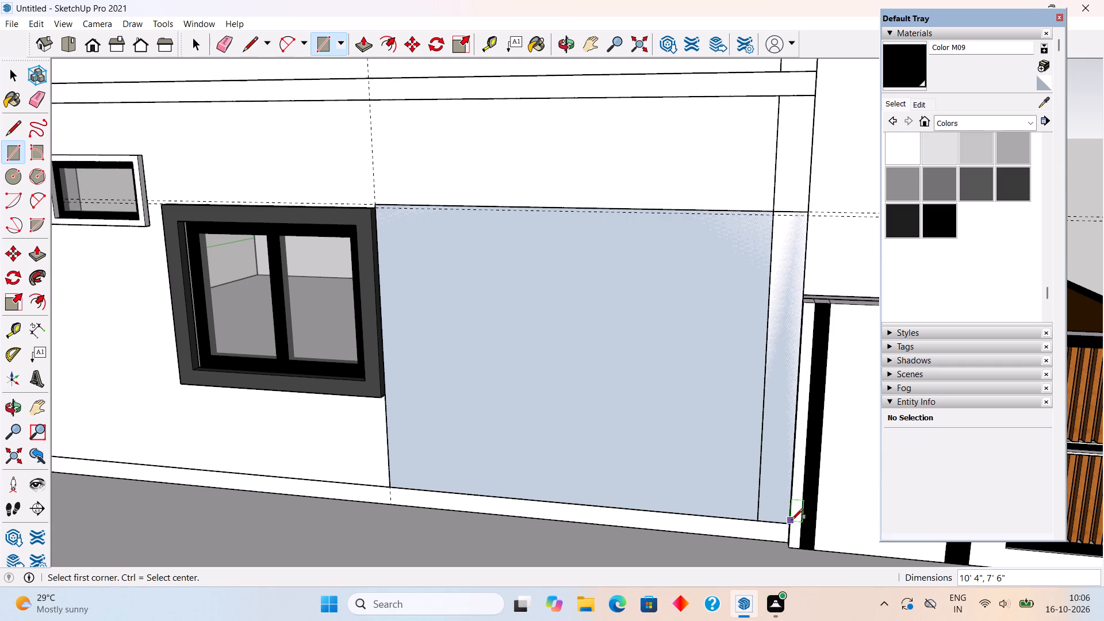
Extrude the wall rectangle between the ground-floor window and the building corner outward by 0.1".
key("p")
left_click(783, 496)
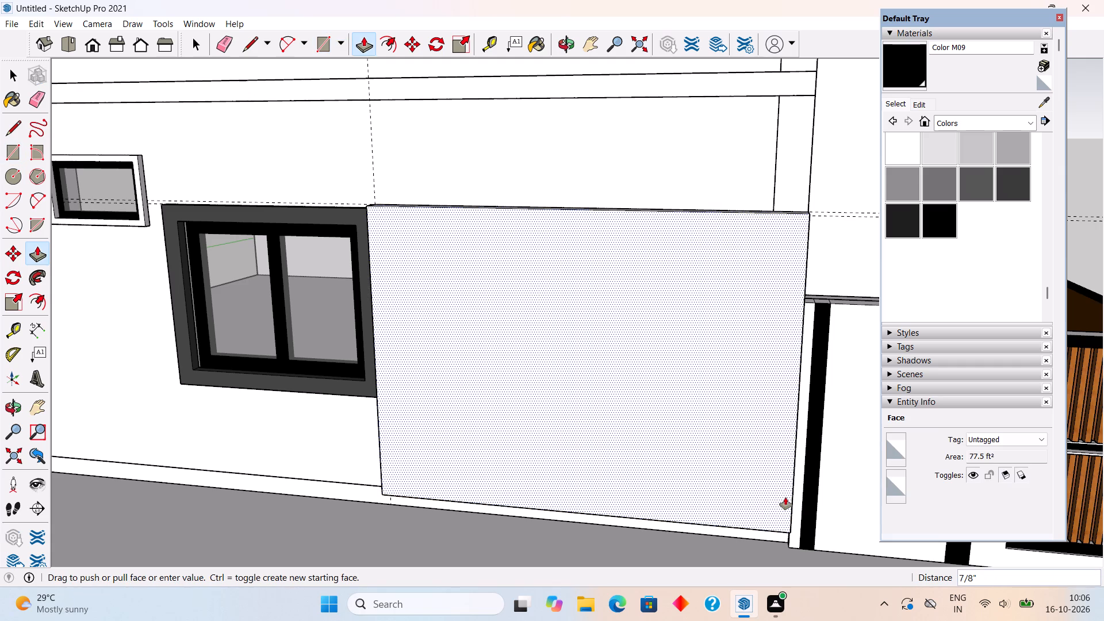
type(".1\"")
key("Return")
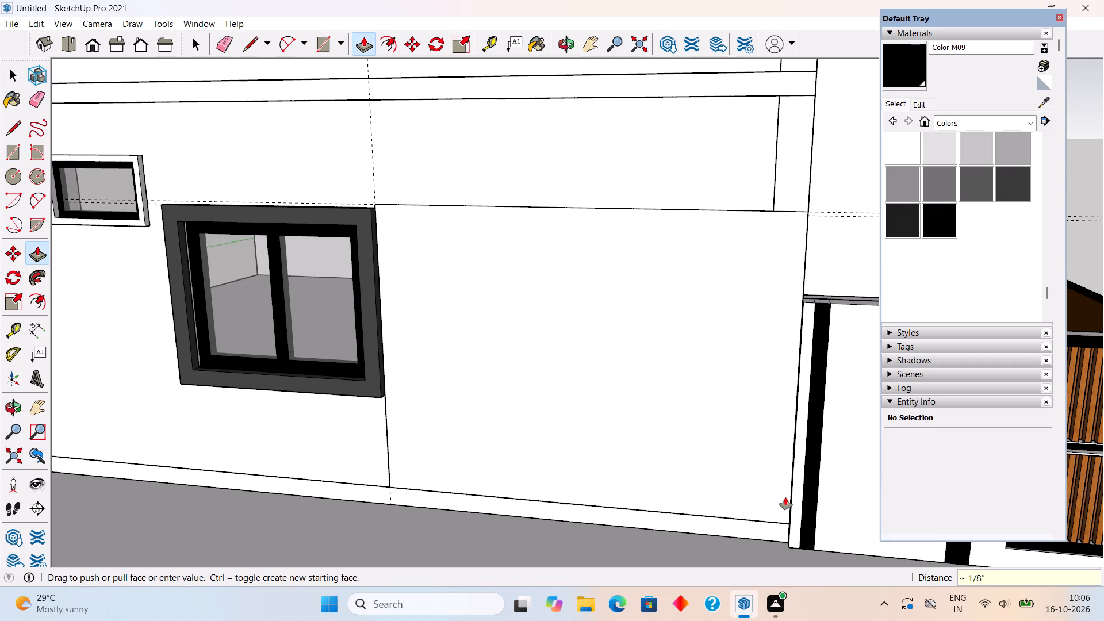
Group the thin extruded wall panel beside the ground-floor window.
key("space")
triple_click(786, 493)
right_click(786, 493)
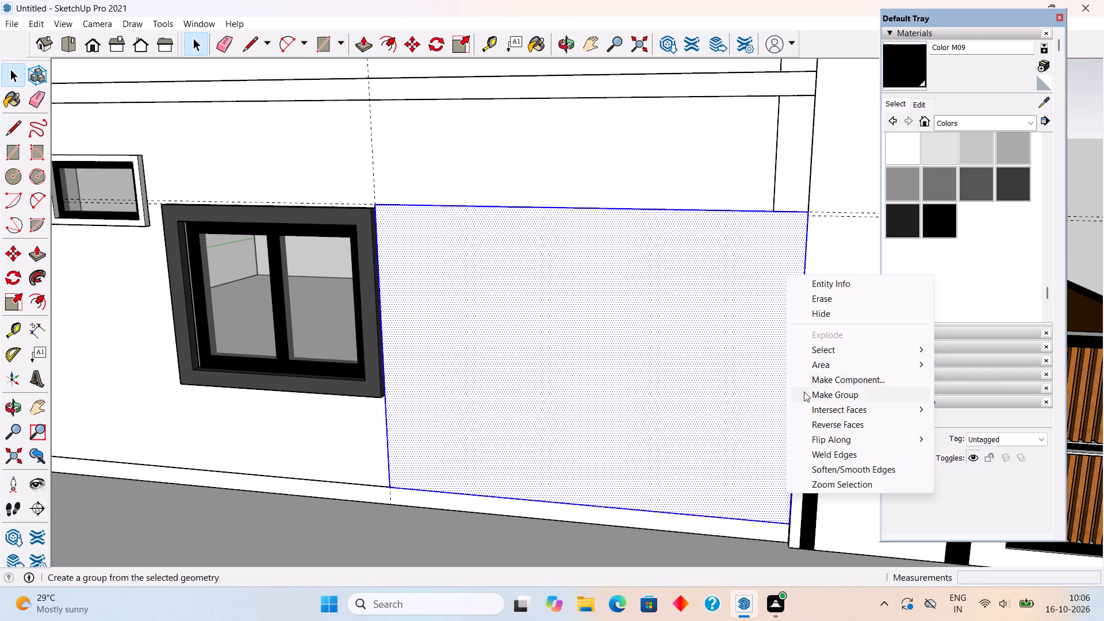
left_click(834, 398)
scroll(761, 311, "down", 13)
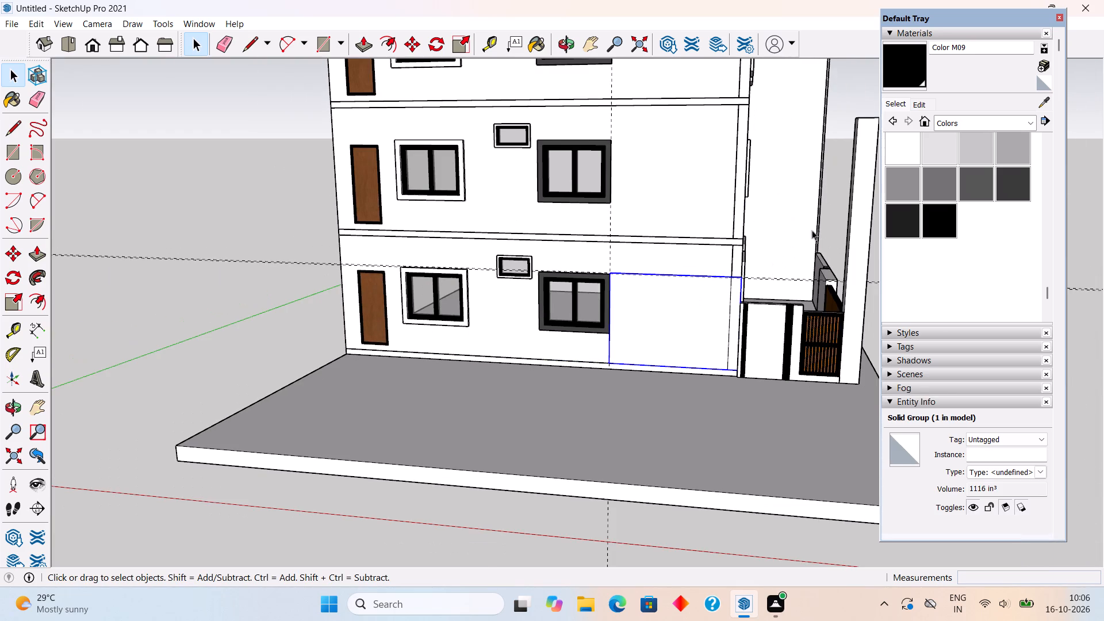
left_click(833, 218)
Try Wood Floor Parquet from the Wood materials on the grouped wall panel and repaint the panel with Wood Floor.
middle_click_drag(825, 374, 771, 284)
scroll(771, 286, "up", 2)
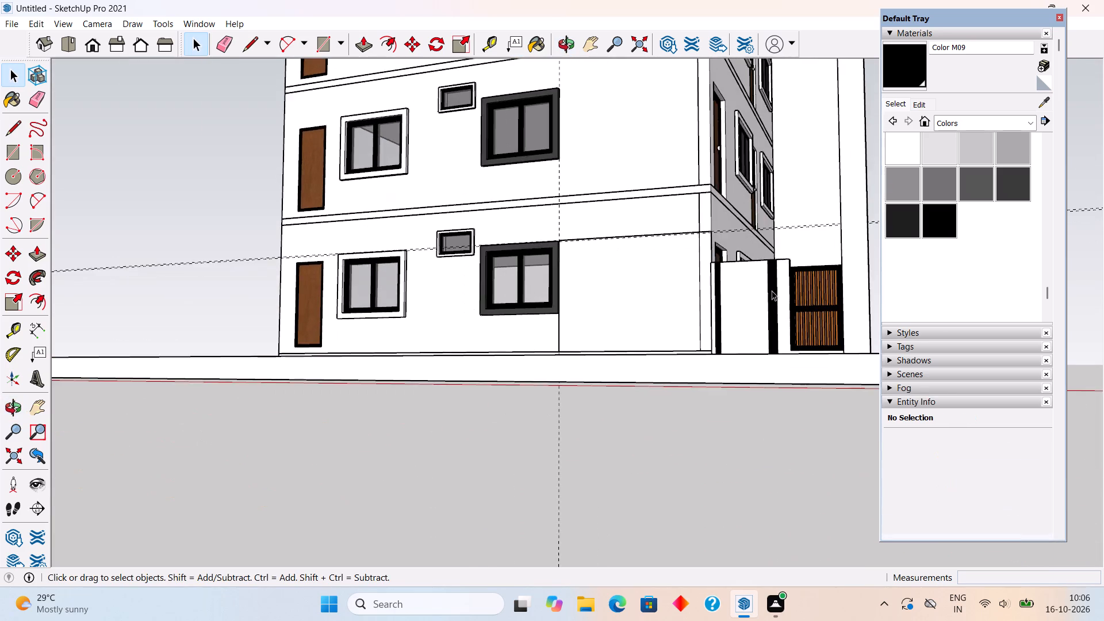
scroll(763, 274, "up", 4)
scroll(668, 220, "up", 3)
middle_click_drag(685, 219, 676, 269)
scroll(682, 311, "up", 3)
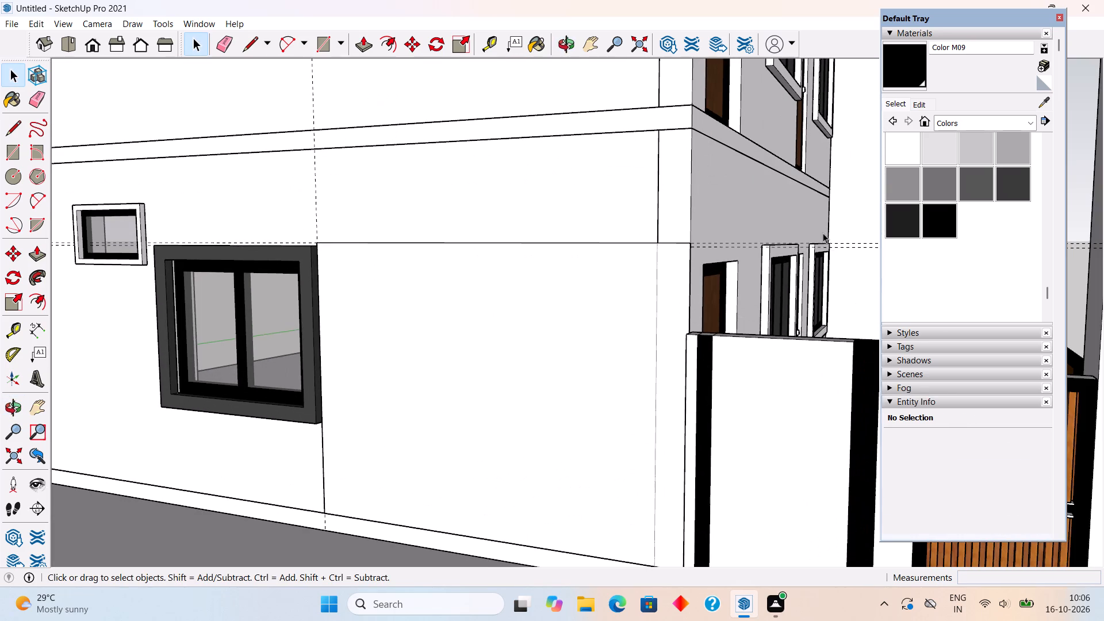
left_click(967, 122)
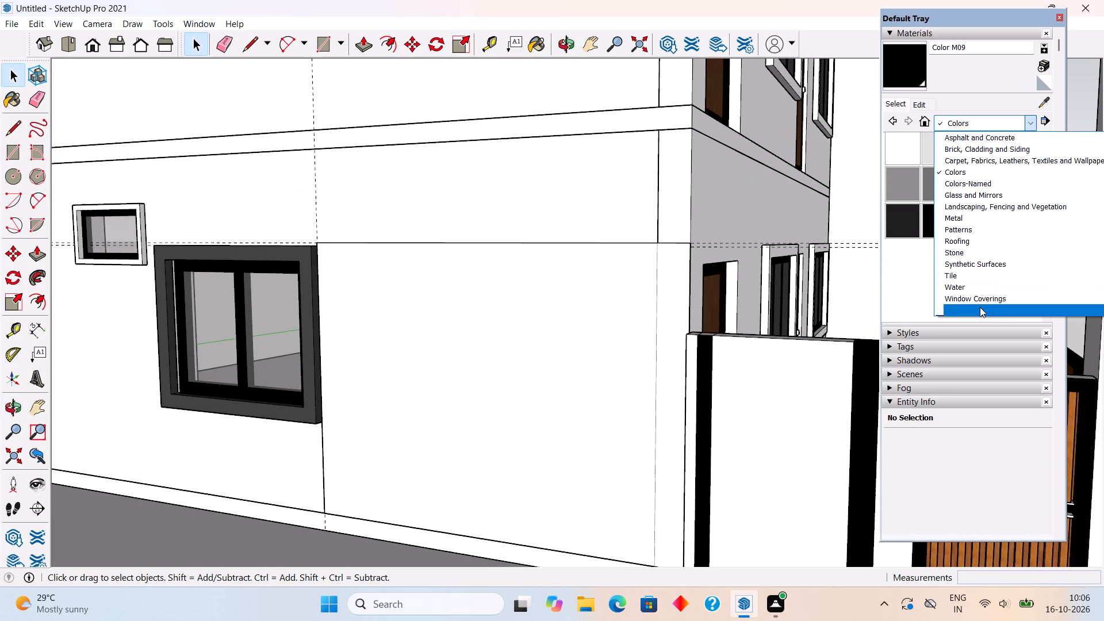
left_click(980, 307)
left_click(975, 192)
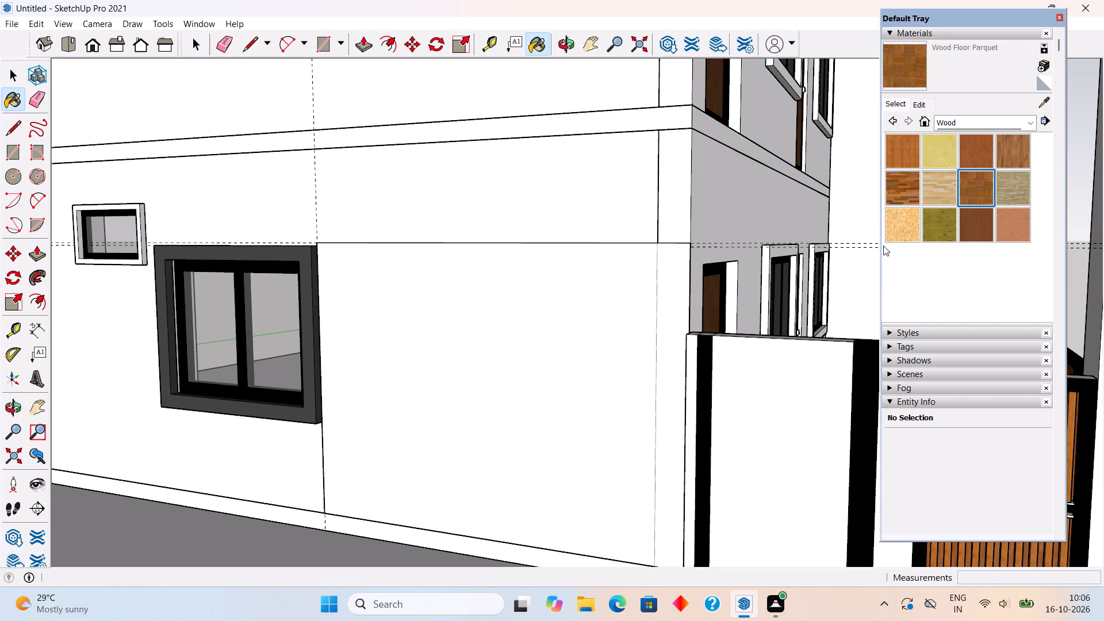
left_click(606, 386)
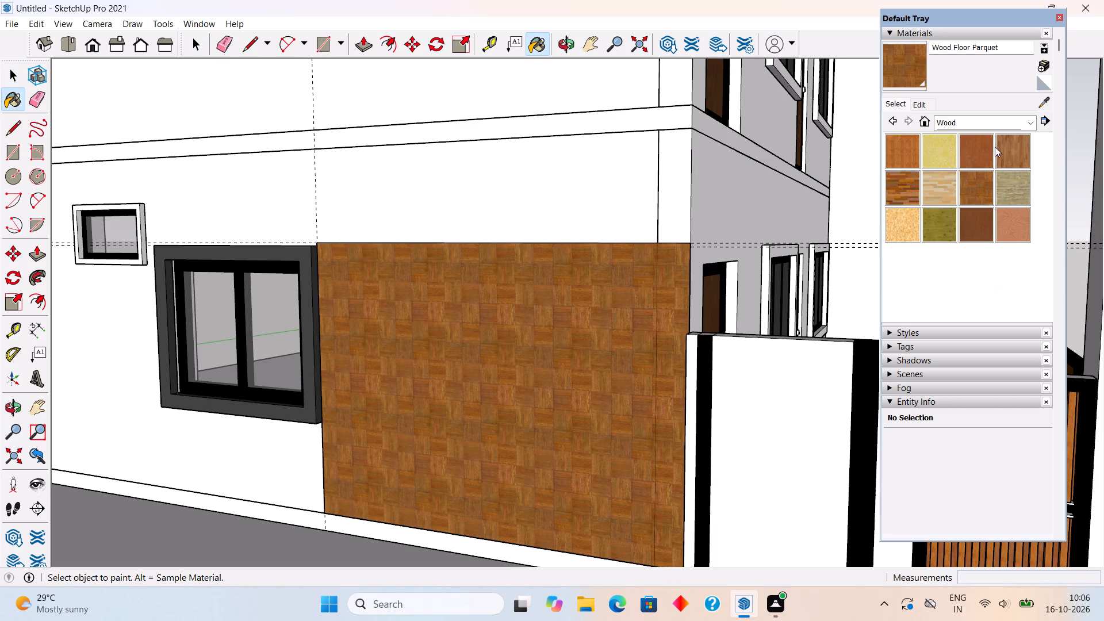
left_click(1026, 151)
left_click(672, 332)
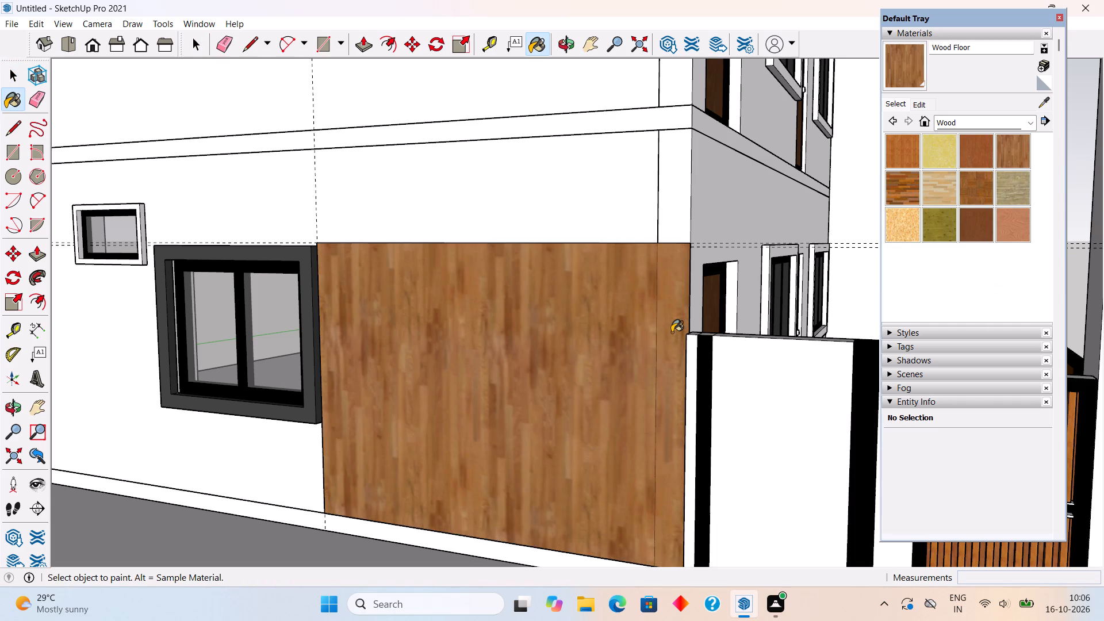
Darken the brown colour of the Wood Floor material applied to the wall panel.
left_click(912, 103)
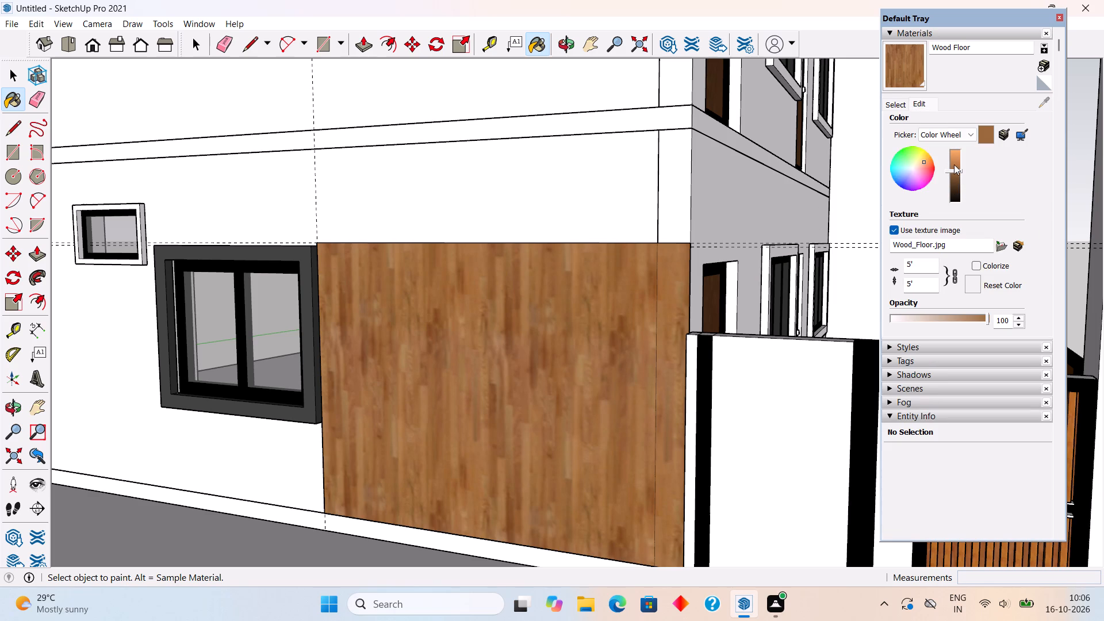
left_click_drag(949, 170, 952, 177)
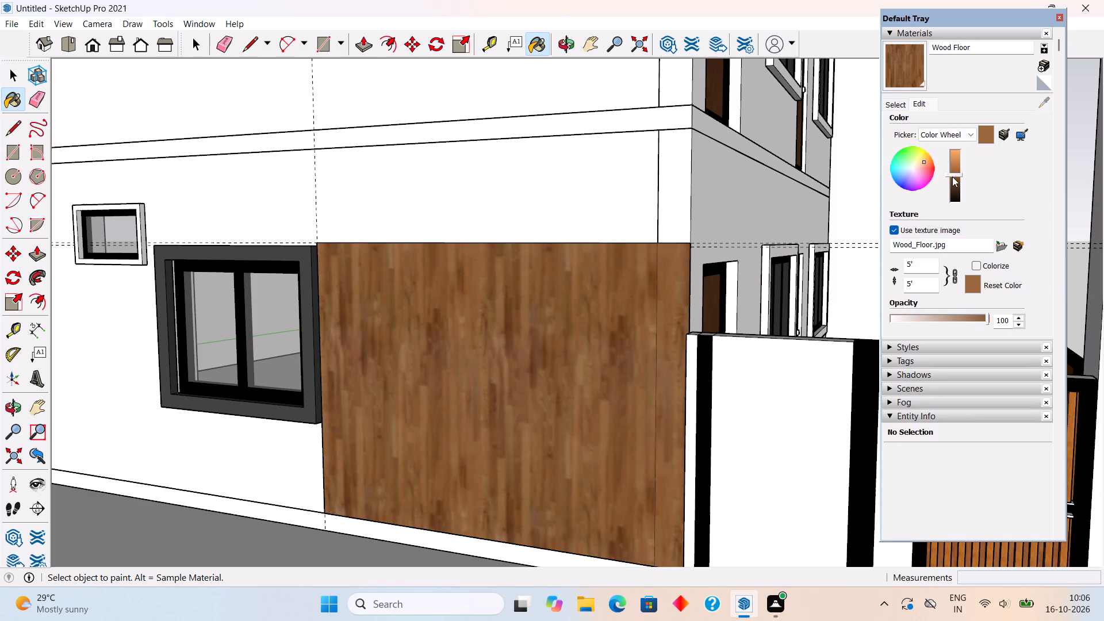
left_click_drag(952, 177, 952, 181)
left_click(953, 180)
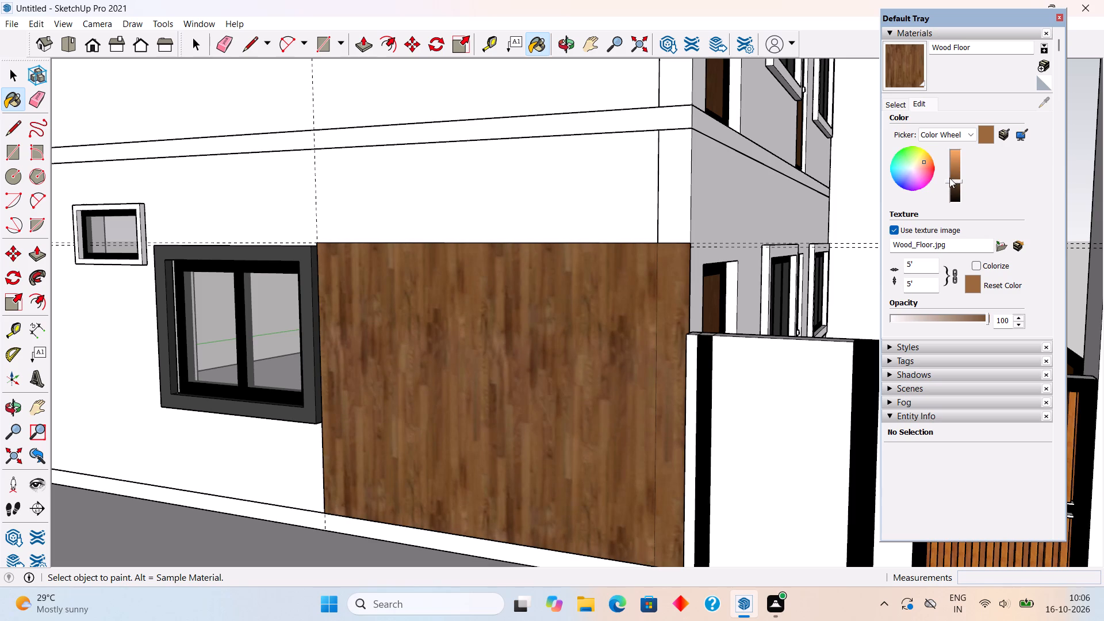
Try a 1' texture size for the Wood Floor material, and set it to 2' by 2'.
left_click(918, 264)
key("BackSpace")
key("BackSpace")
type("1'")
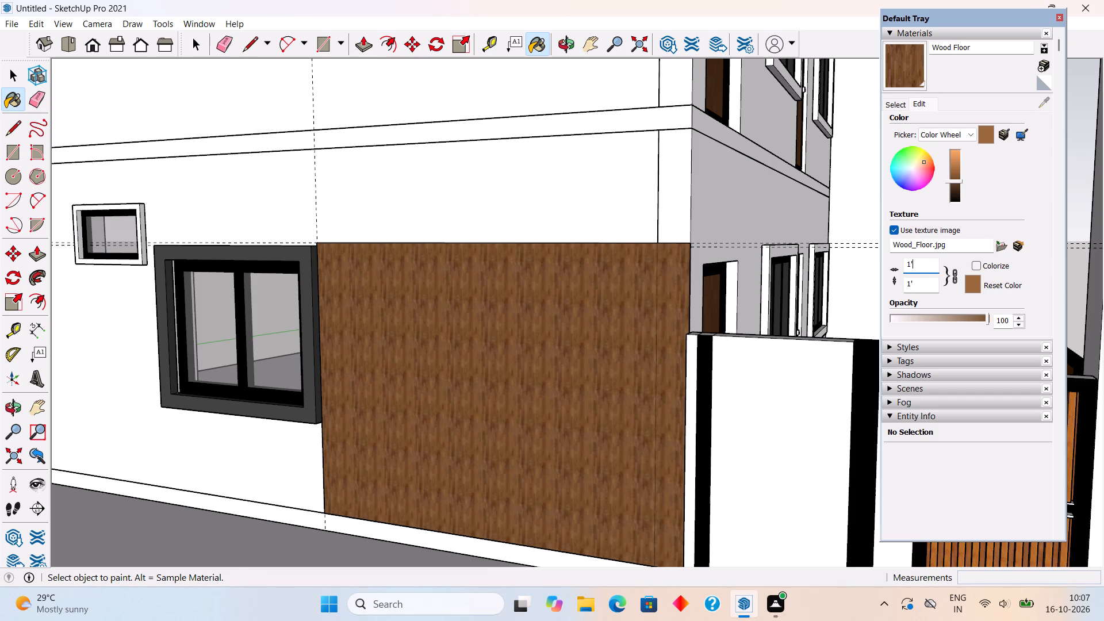
key("BackSpace")
key("BackSpace")
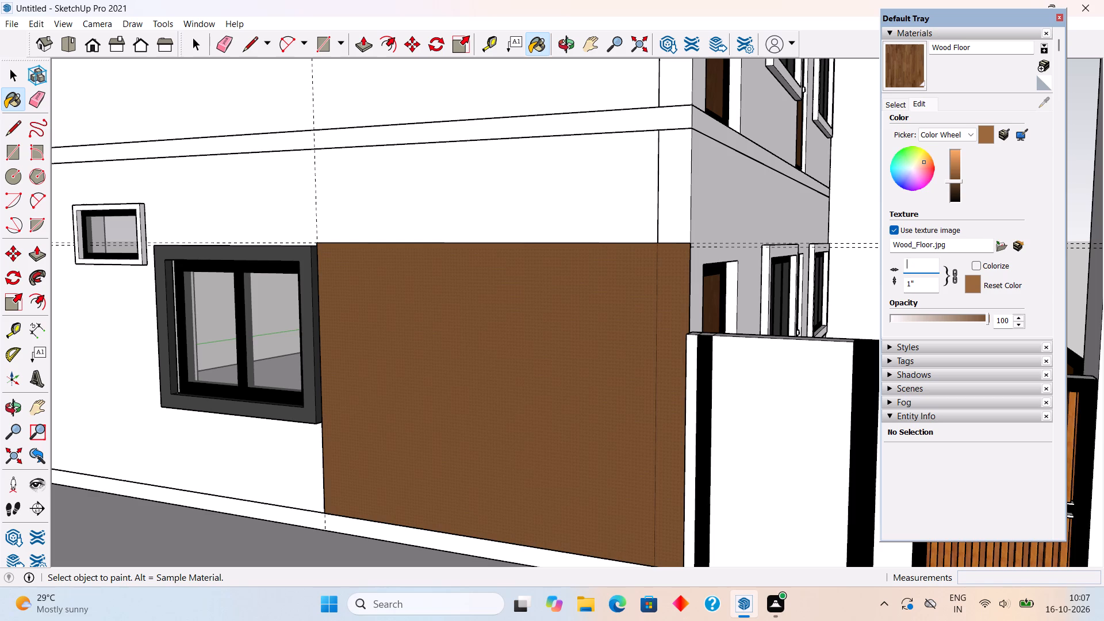
type("2'")
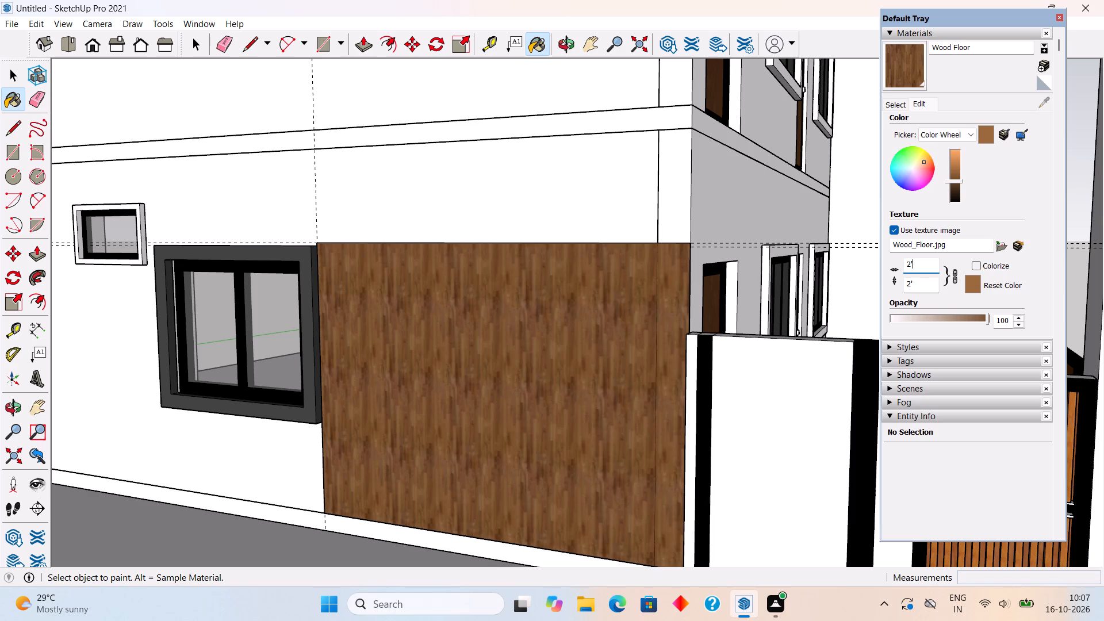
key("space")
scroll(918, 263, "down", 4)
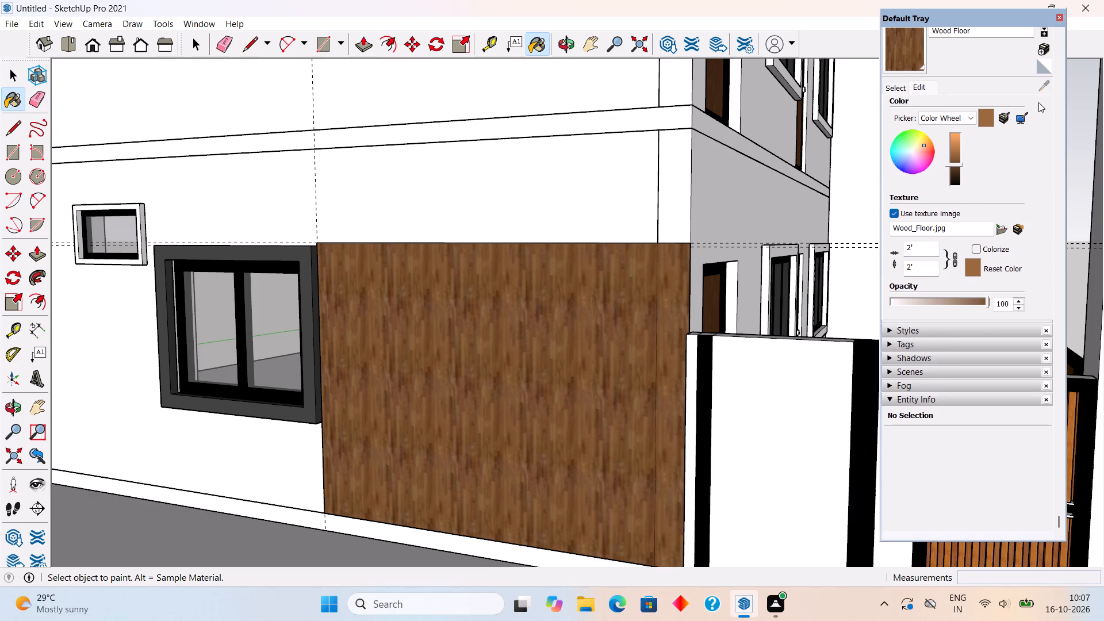
left_click(898, 89)
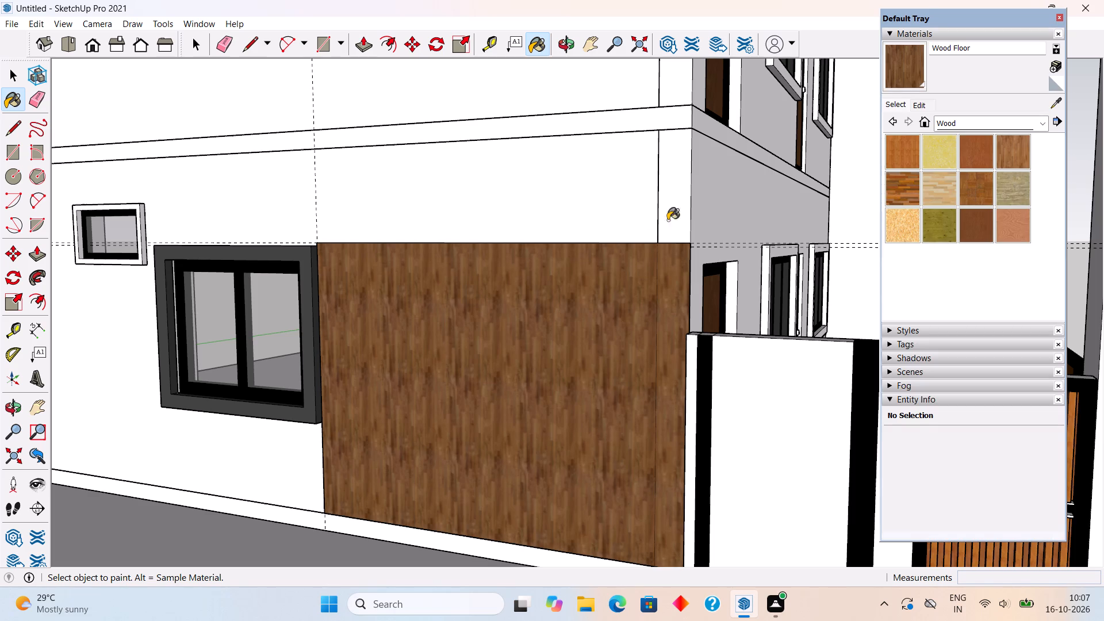
Inside the panel group, draw a line across the panel's thin side face at the underside of the window frame.
scroll(634, 259, "down", 5)
middle_click_drag(536, 369, 660, 366)
scroll(663, 363, "up", 2)
scroll(607, 401, "up", 2)
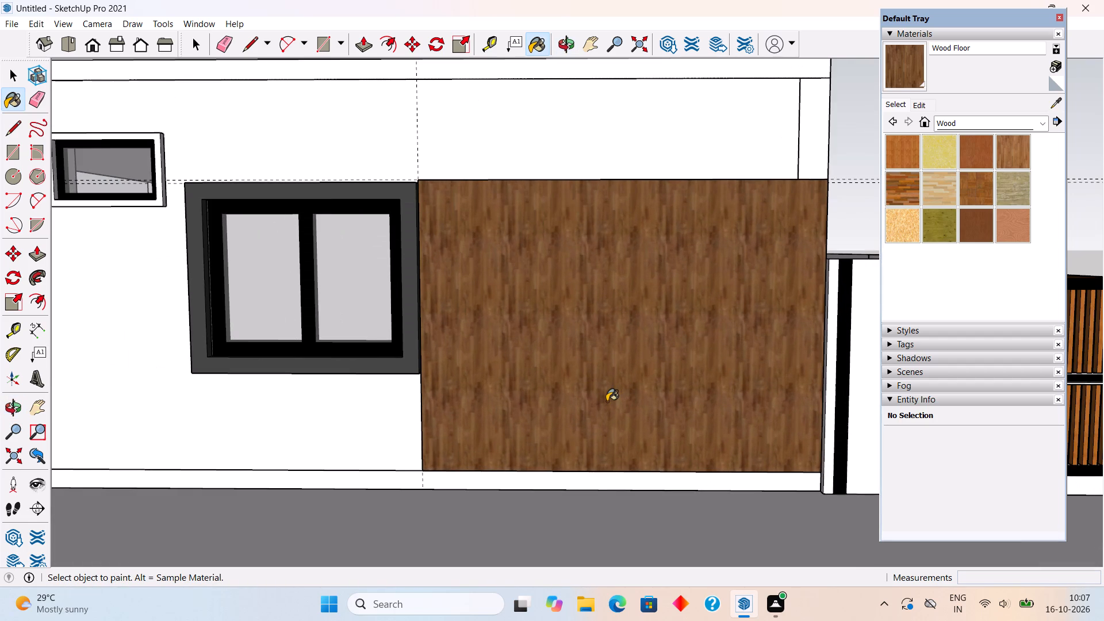
middle_click_drag(622, 387, 776, 367)
scroll(799, 374, "up", 2)
scroll(549, 424, "up", 3)
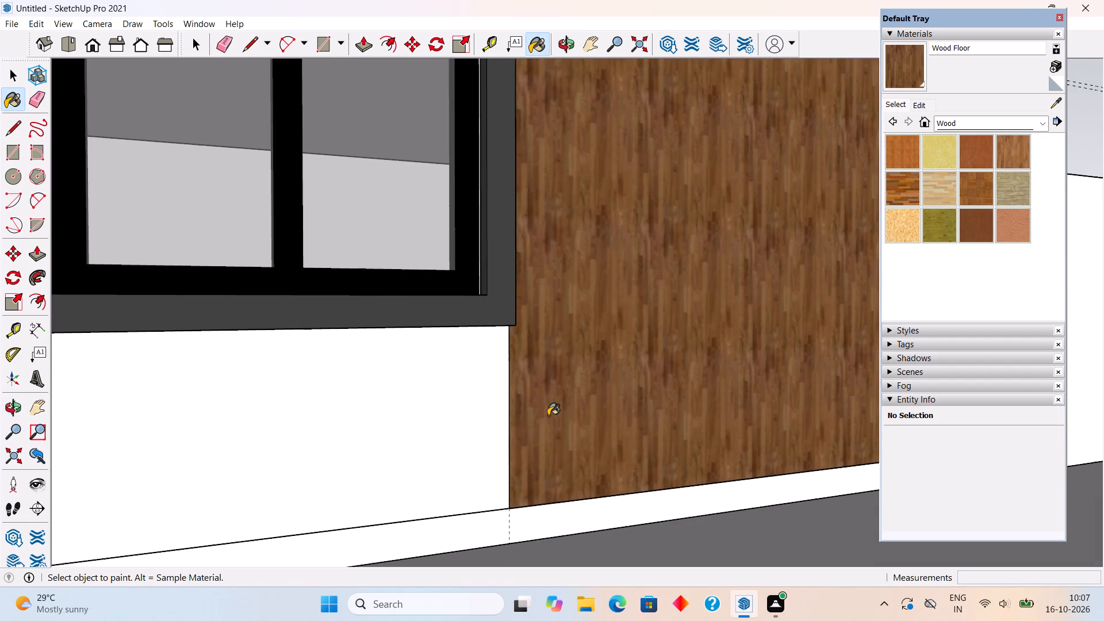
left_click(548, 416)
key("space")
triple_click(548, 416)
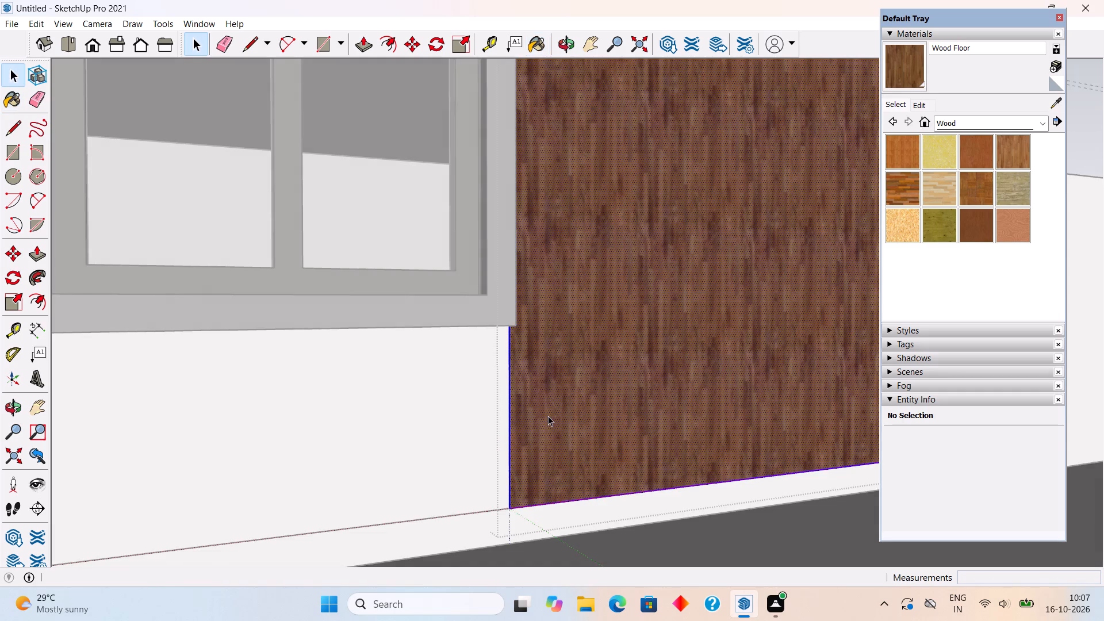
middle_click_drag(674, 415, 784, 412)
scroll(634, 336, "up", 16)
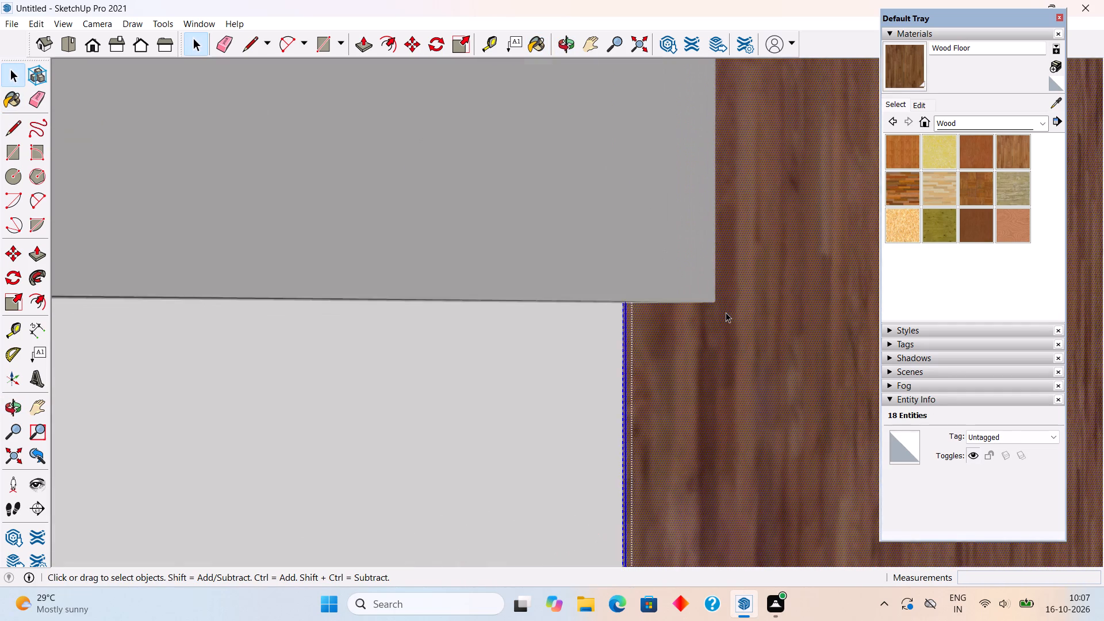
scroll(726, 312, "up", 5)
middle_click_drag(607, 311, 617, 255)
scroll(617, 255, "up", 1)
scroll(574, 337, "up", 15)
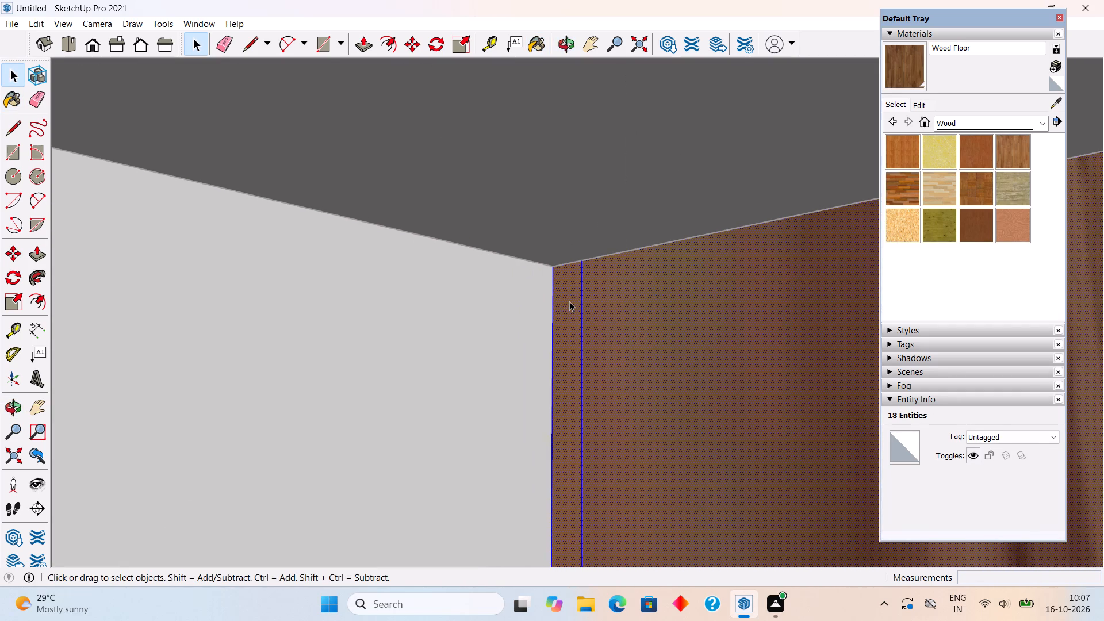
scroll(569, 301, "up", 4)
key("l")
left_click(555, 259)
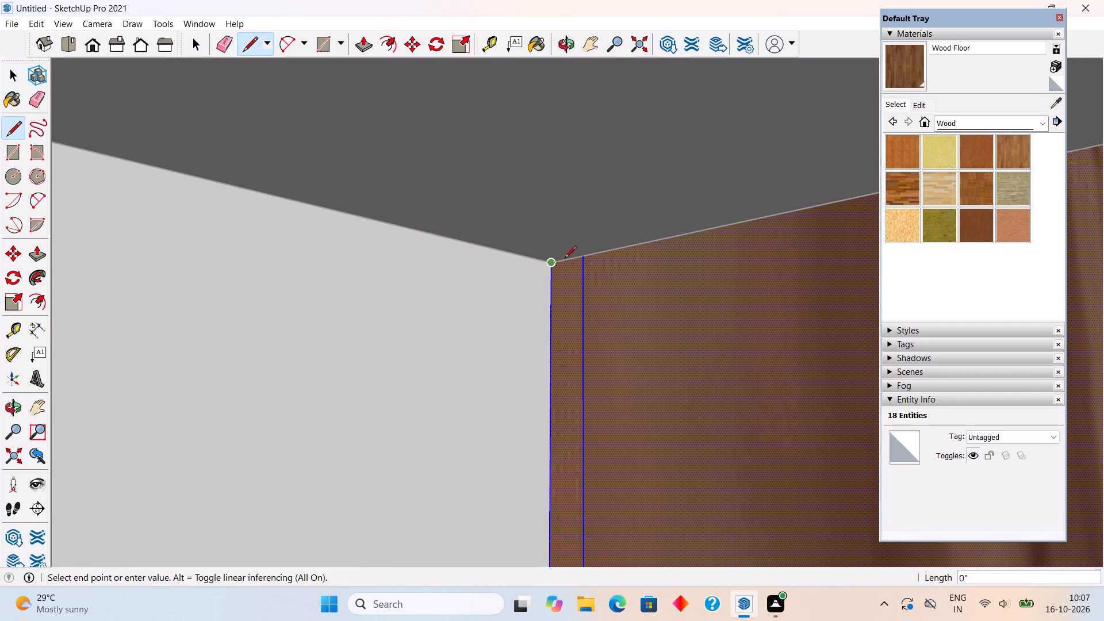
left_click(584, 258)
Push/pull the lower part of the panel's side face 5' 10" beneath the window to the frame's far edge.
key("p")
key("p")
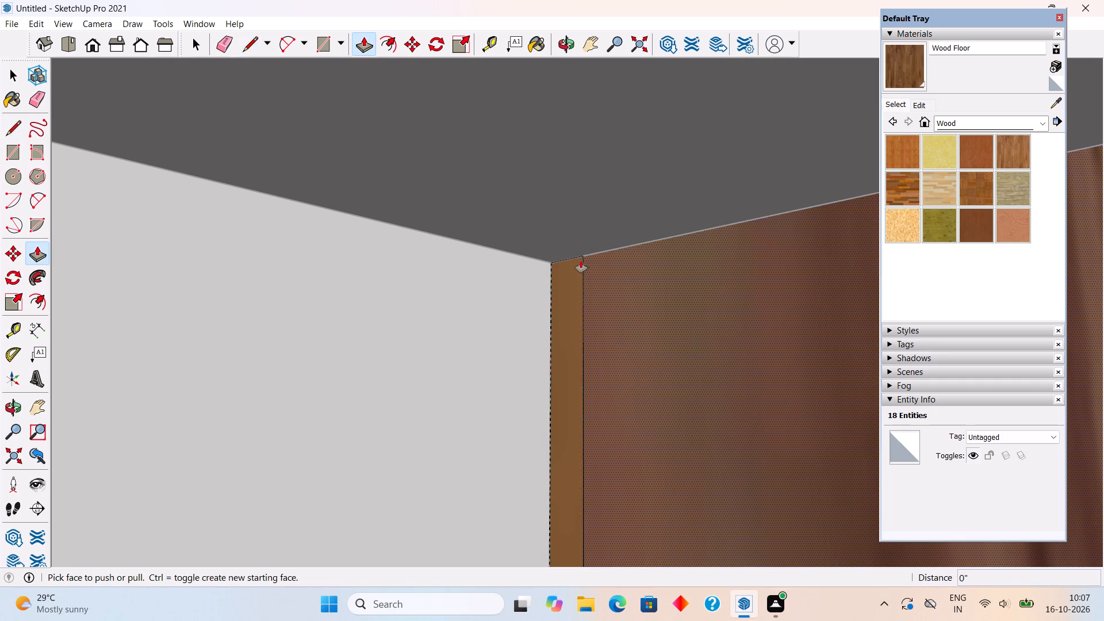
left_click(576, 270)
scroll(461, 304, "down", 19)
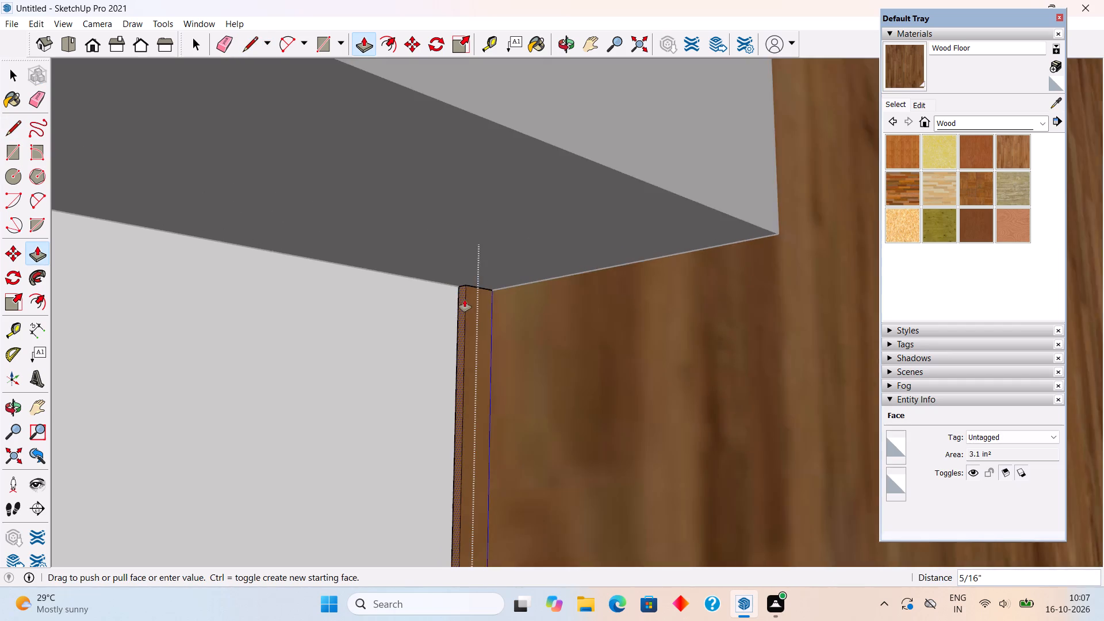
scroll(465, 300, "down", 20)
scroll(465, 300, "down", 15)
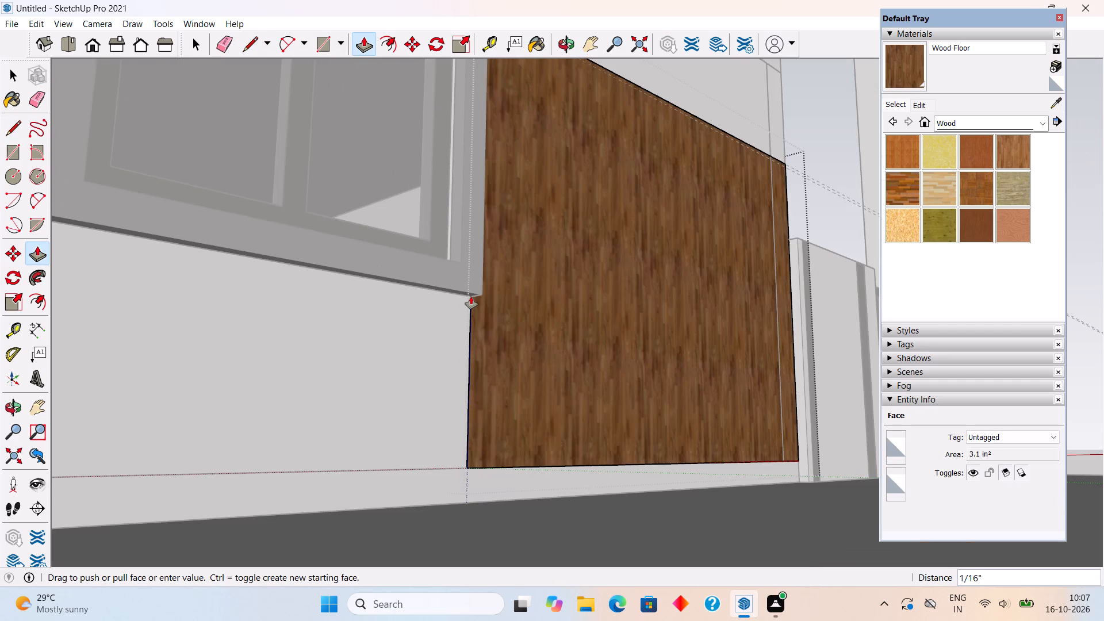
left_click(21, 459)
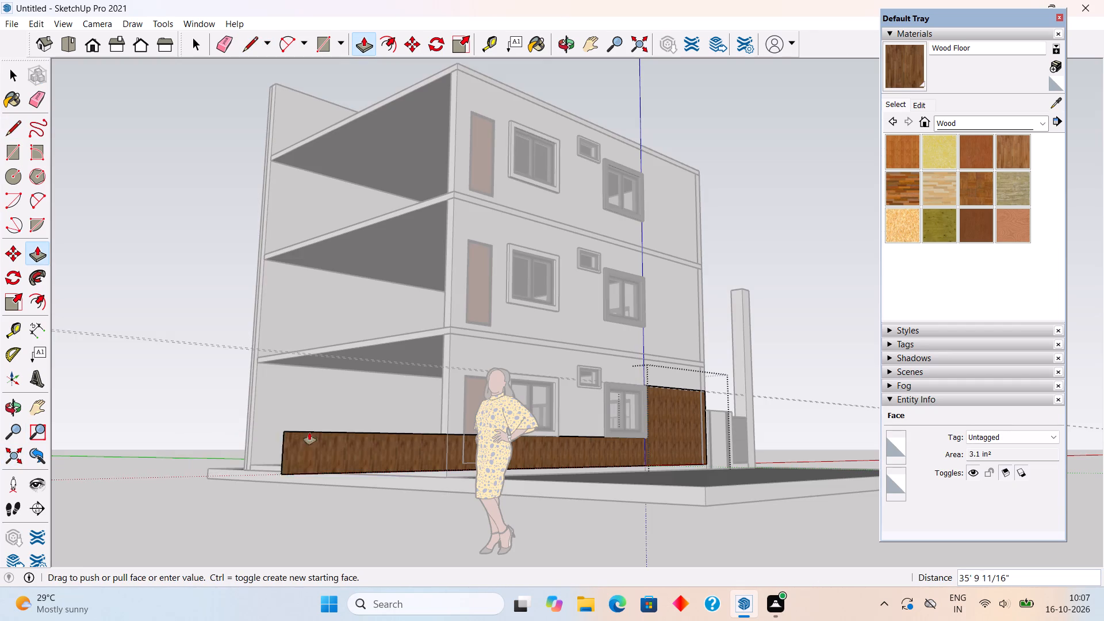
scroll(572, 442, "up", 4)
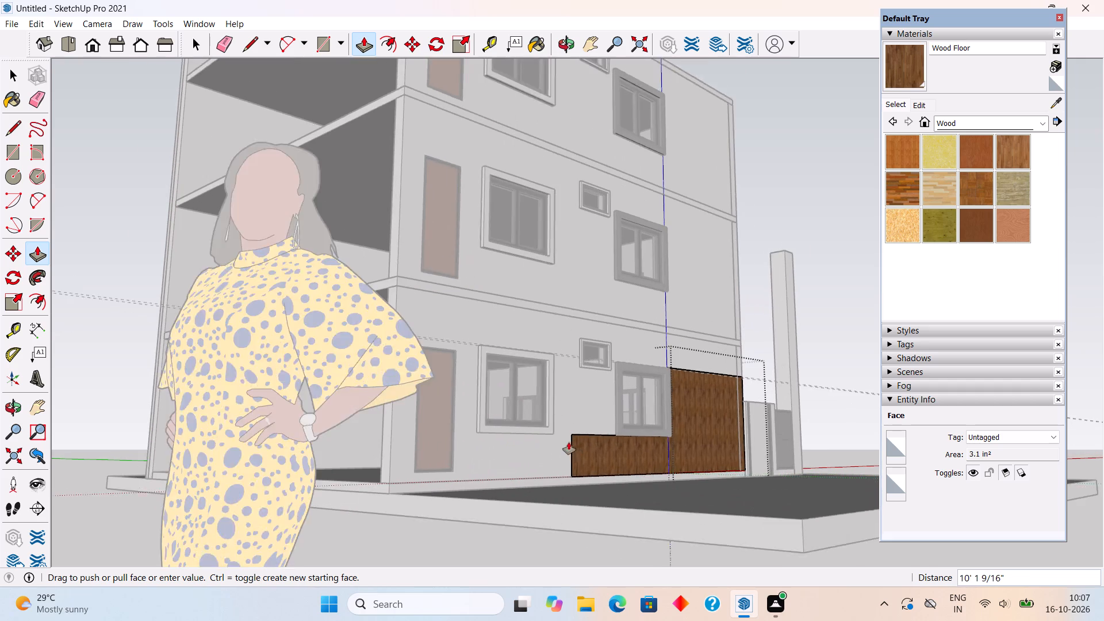
scroll(455, 449, "up", 3)
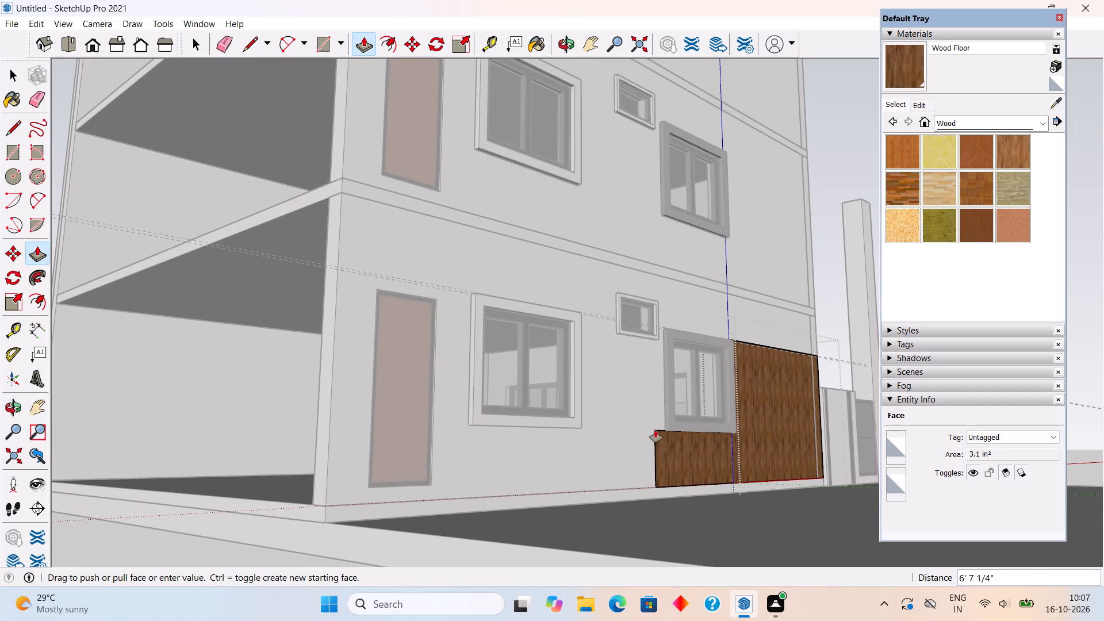
scroll(655, 430, "up", 10)
left_click(669, 420)
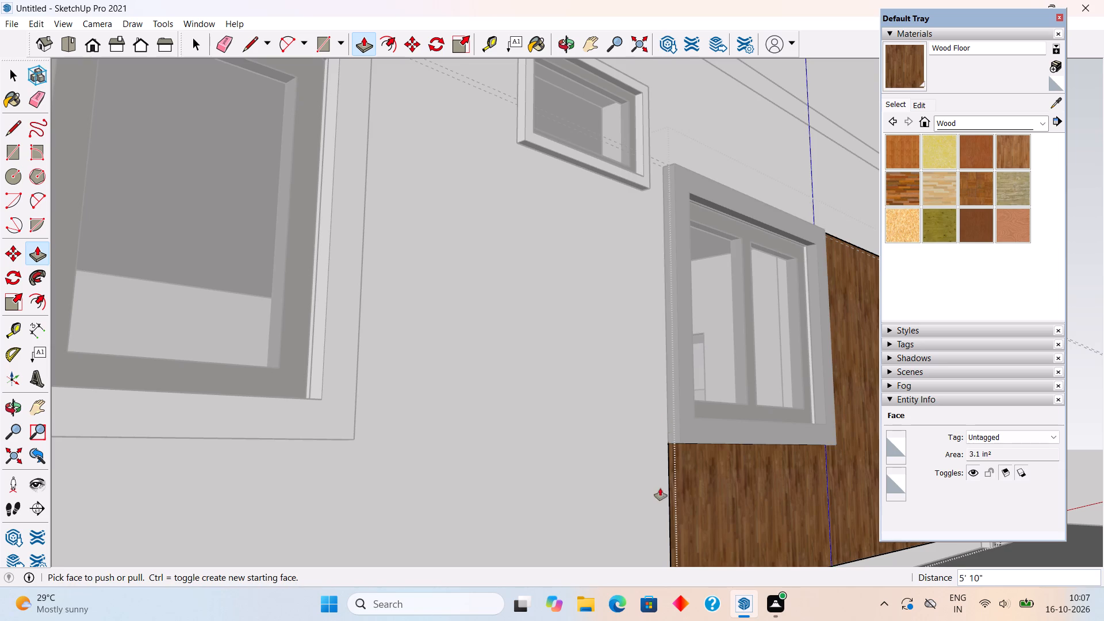
Extend the end of the wood strip beneath the window by another 2" past the window frame.
scroll(660, 488, "up", 5)
left_click(676, 487)
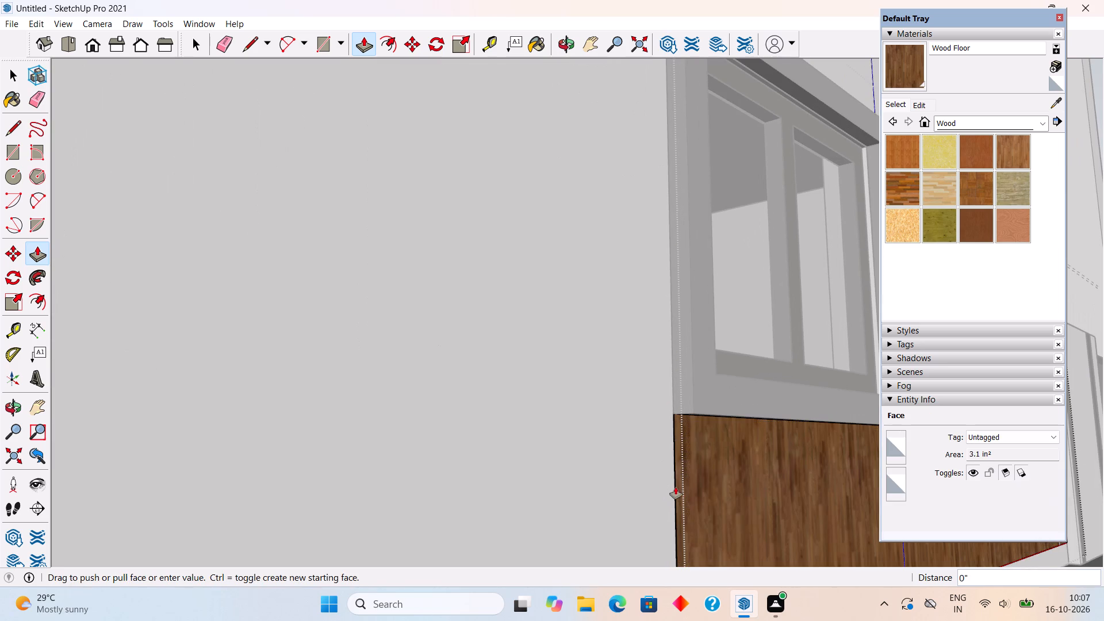
key("2")
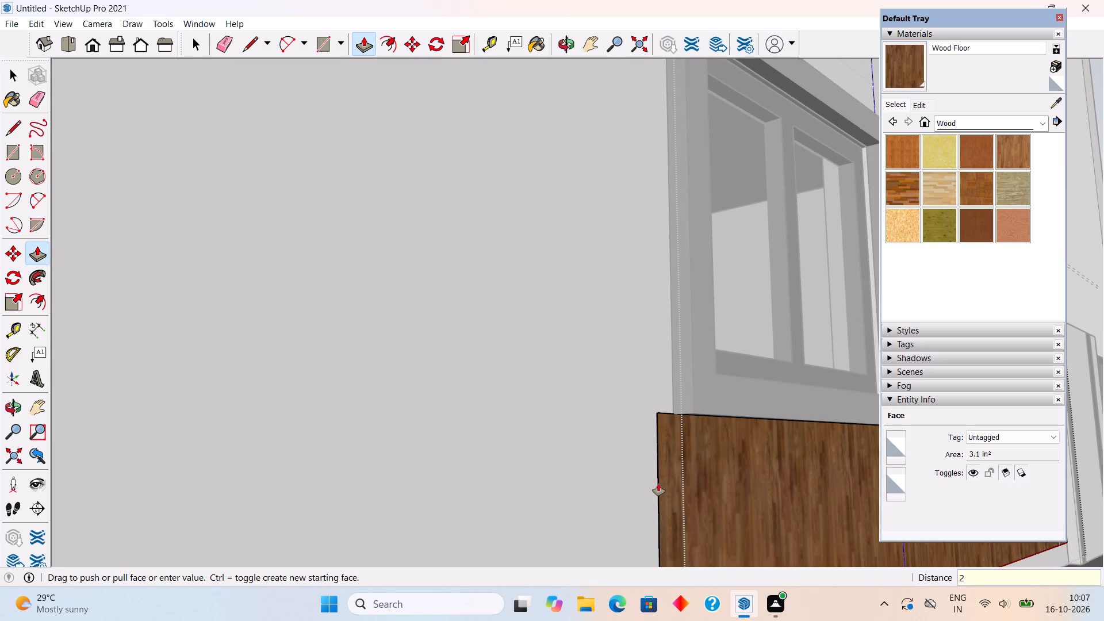
key("shift+quotedbl")
key("Return")
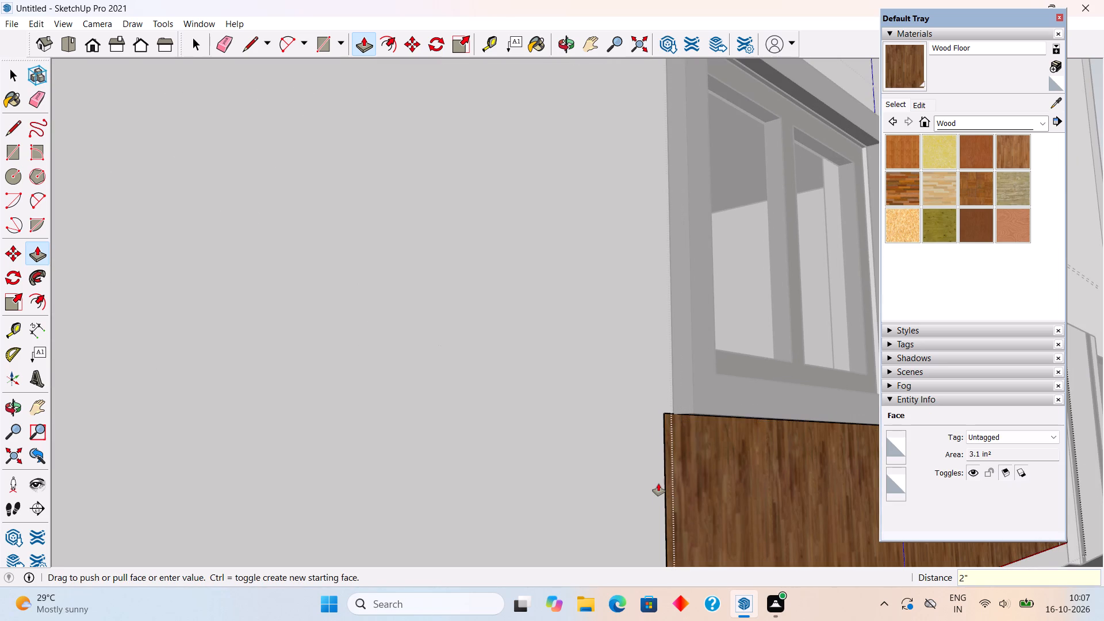
Examine the wood strip beneath the ground-floor window against the whole side facade and at its end beside the frame.
middle_click_drag(655, 396, 625, 502)
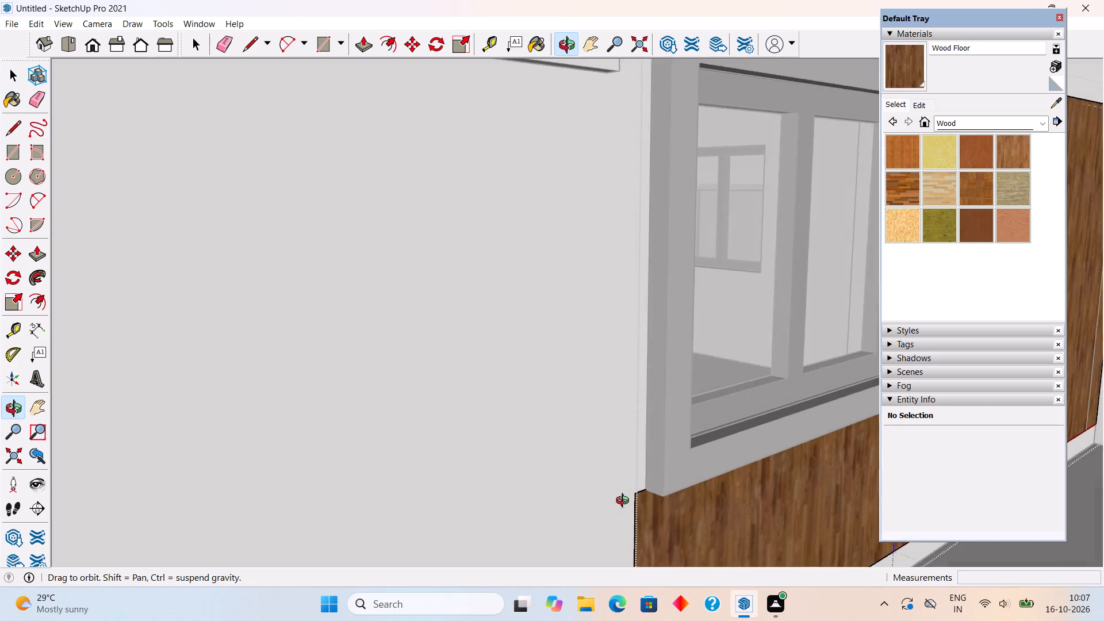
middle_click_drag(625, 502, 452, 566)
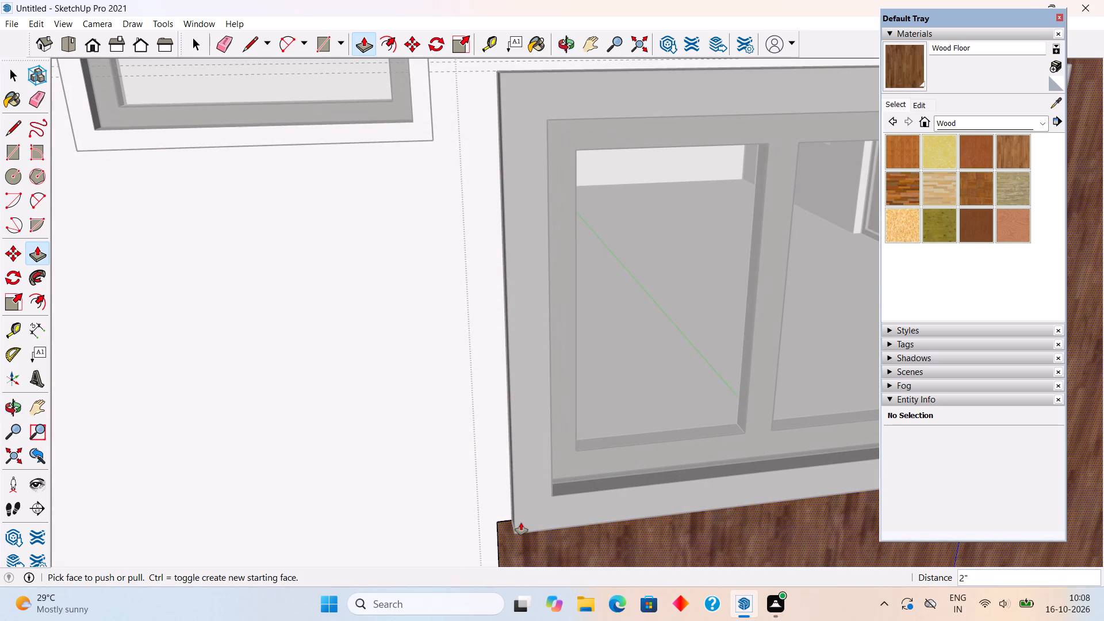
scroll(523, 520, "down", 6)
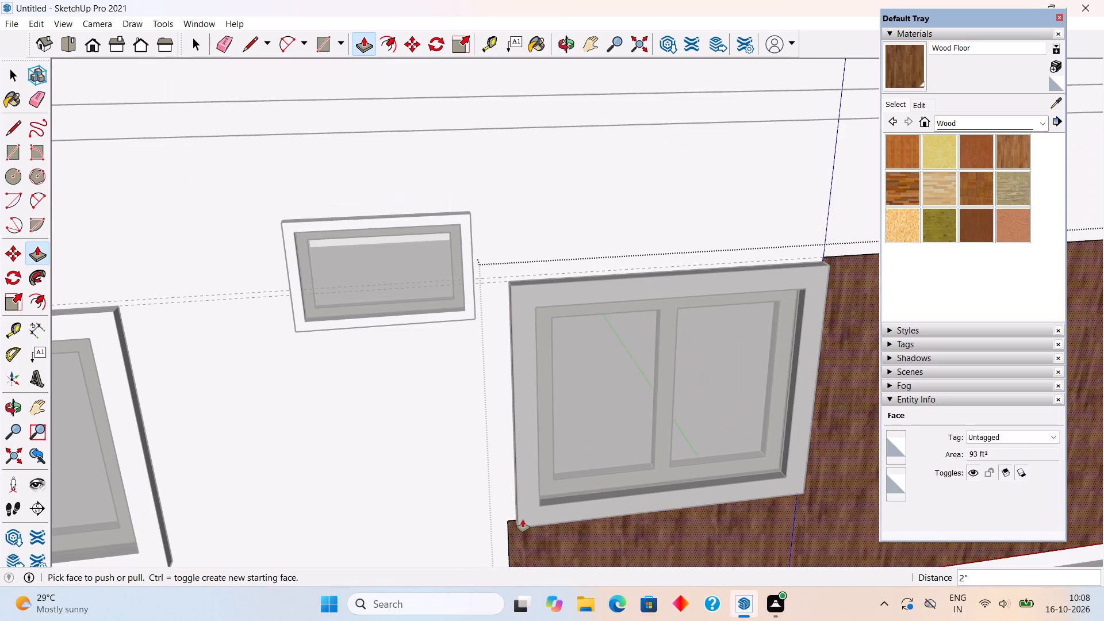
scroll(510, 490, "down", 6)
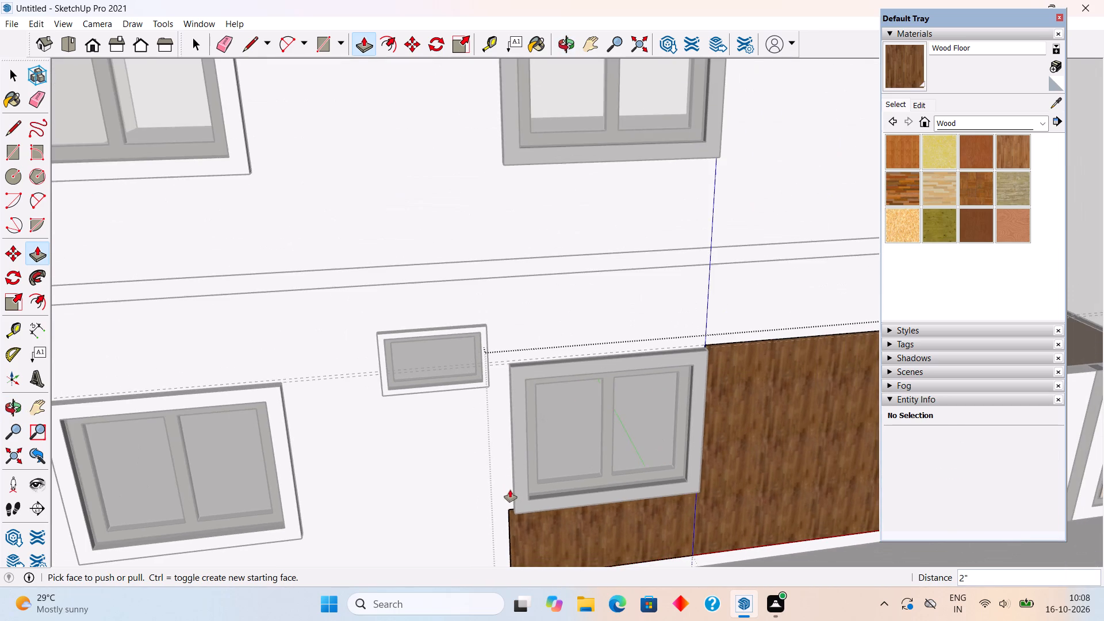
middle_click_drag(501, 480, 430, 457)
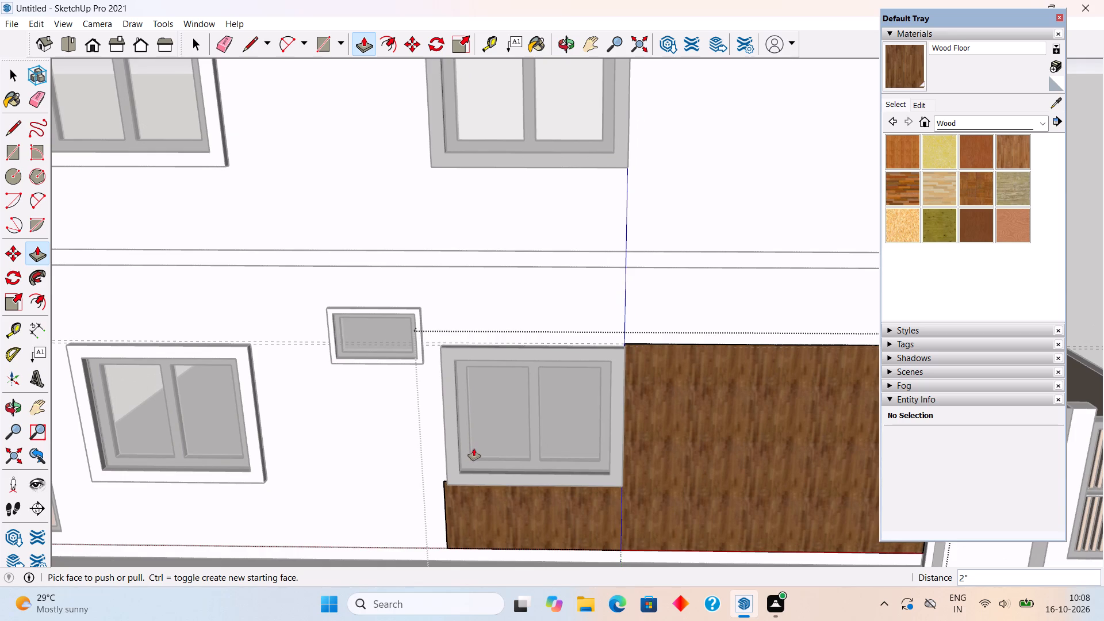
scroll(474, 448, "down", 9)
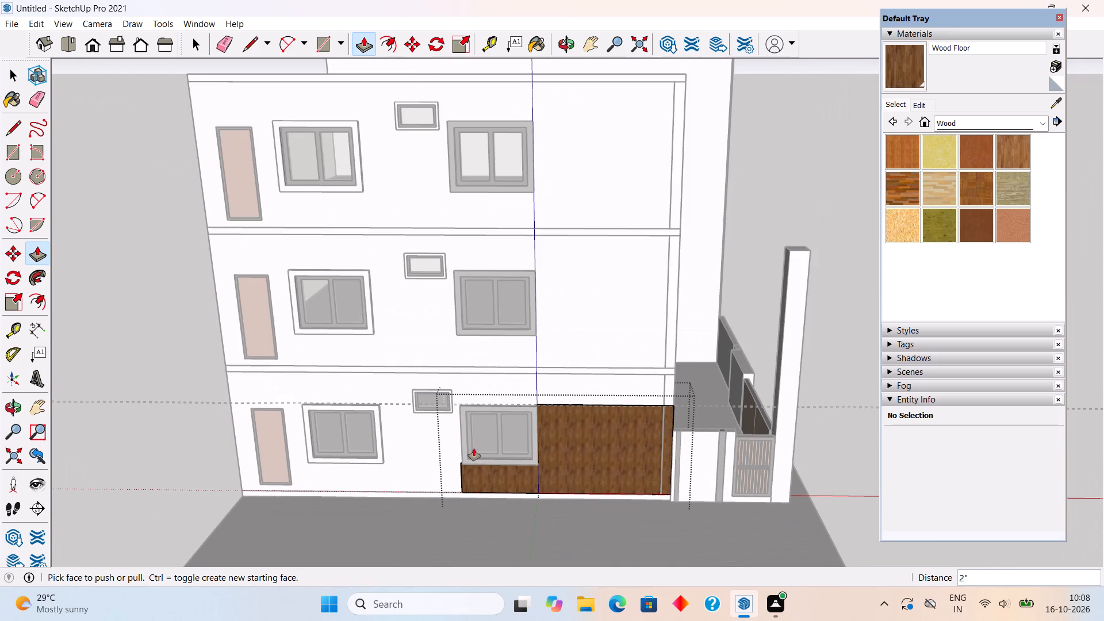
scroll(449, 430, "up", 2)
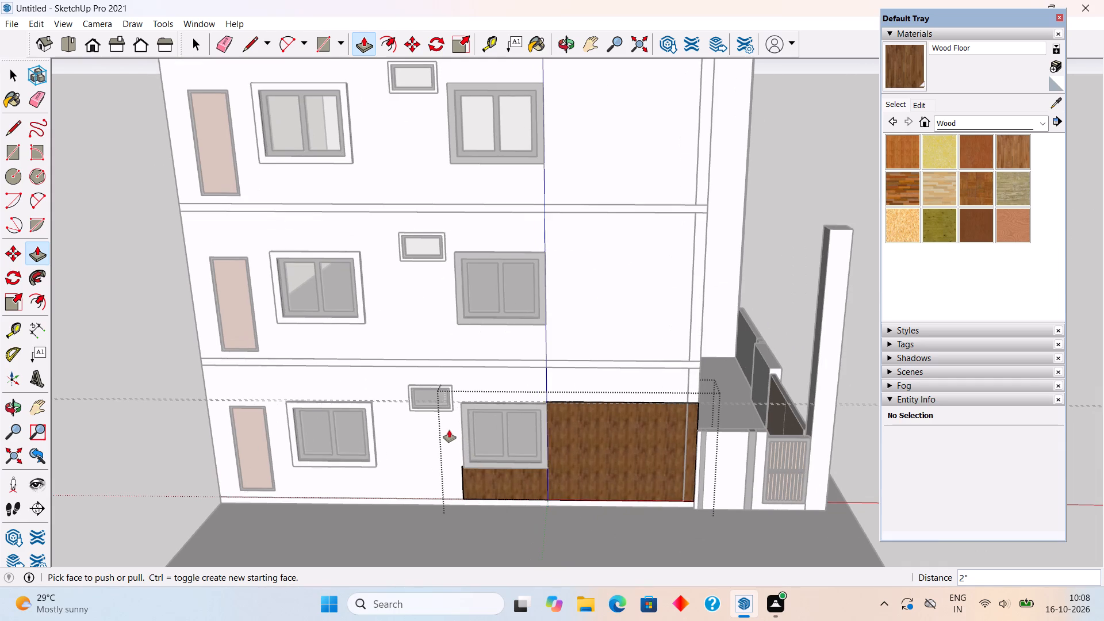
scroll(456, 408, "up", 4)
scroll(463, 488, "up", 5)
middle_click_drag(538, 319, 555, 368)
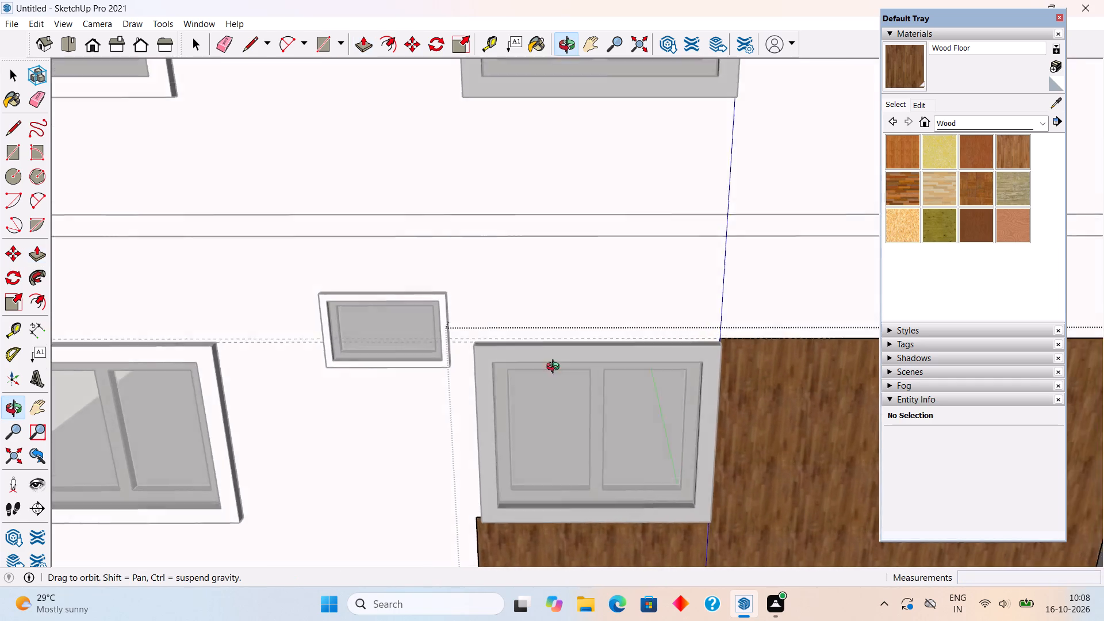
middle_click_drag(555, 368, 637, 295)
scroll(641, 285, "down", 4)
middle_click_drag(645, 307, 654, 377)
scroll(605, 534, "up", 8)
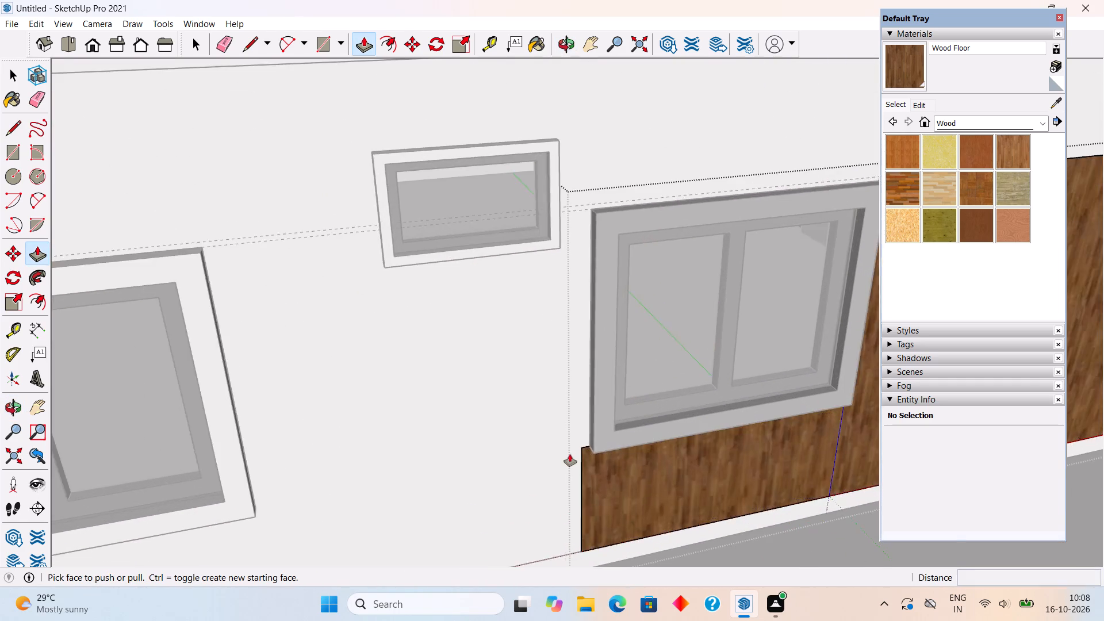
scroll(570, 454, "up", 20)
key("space")
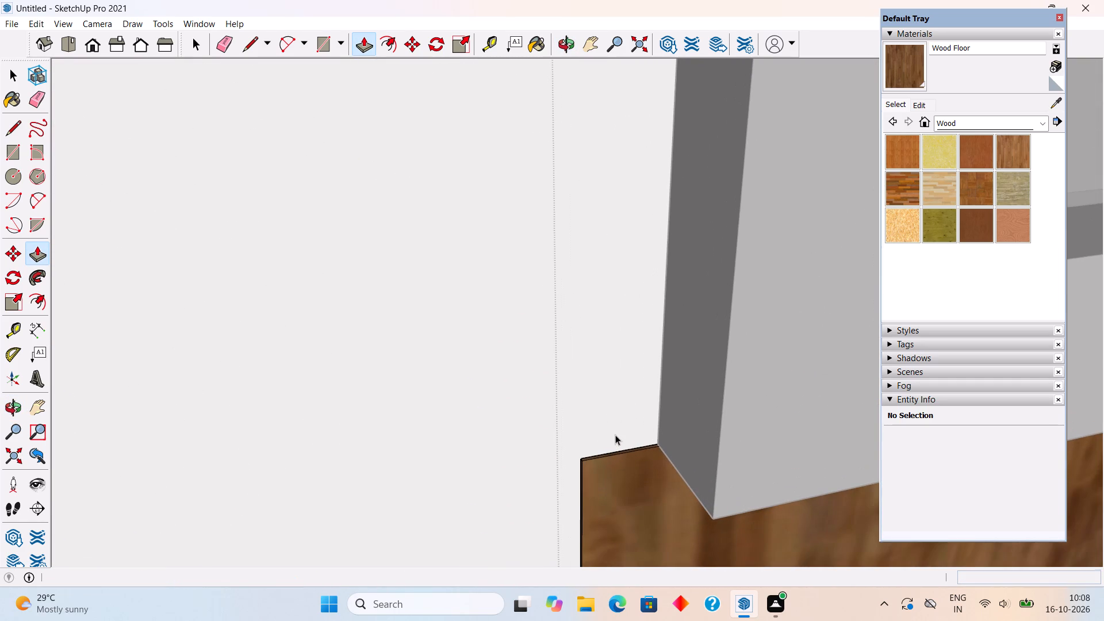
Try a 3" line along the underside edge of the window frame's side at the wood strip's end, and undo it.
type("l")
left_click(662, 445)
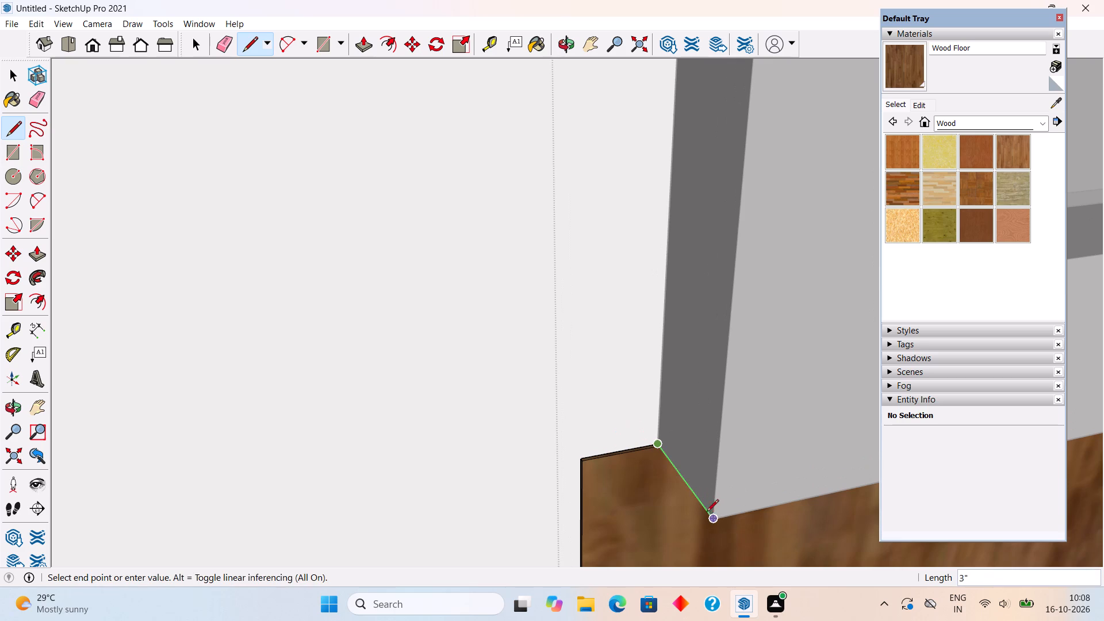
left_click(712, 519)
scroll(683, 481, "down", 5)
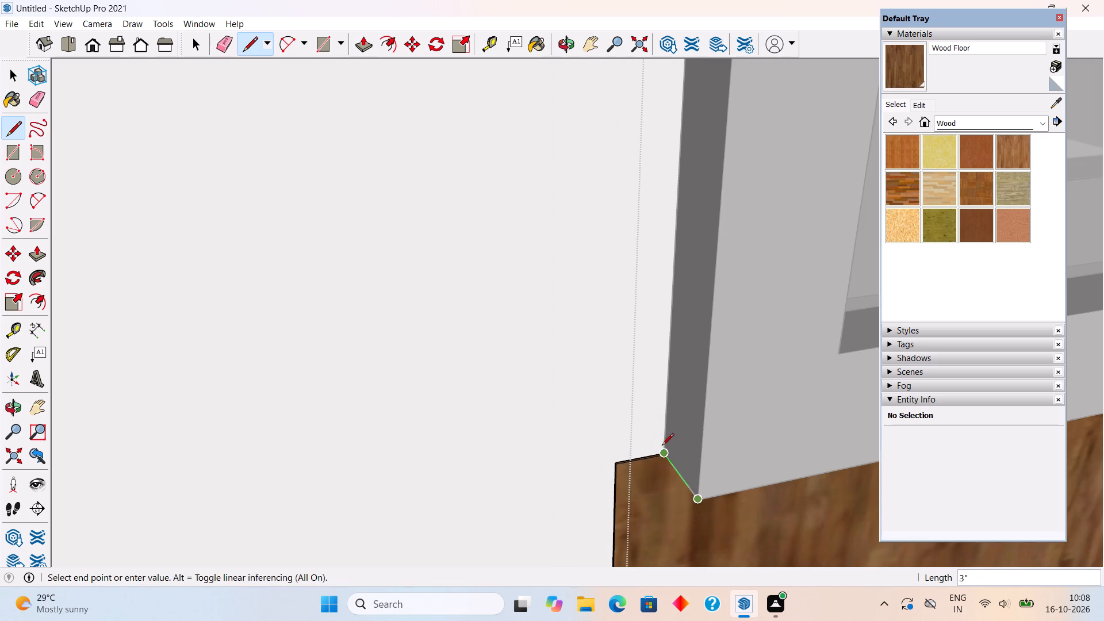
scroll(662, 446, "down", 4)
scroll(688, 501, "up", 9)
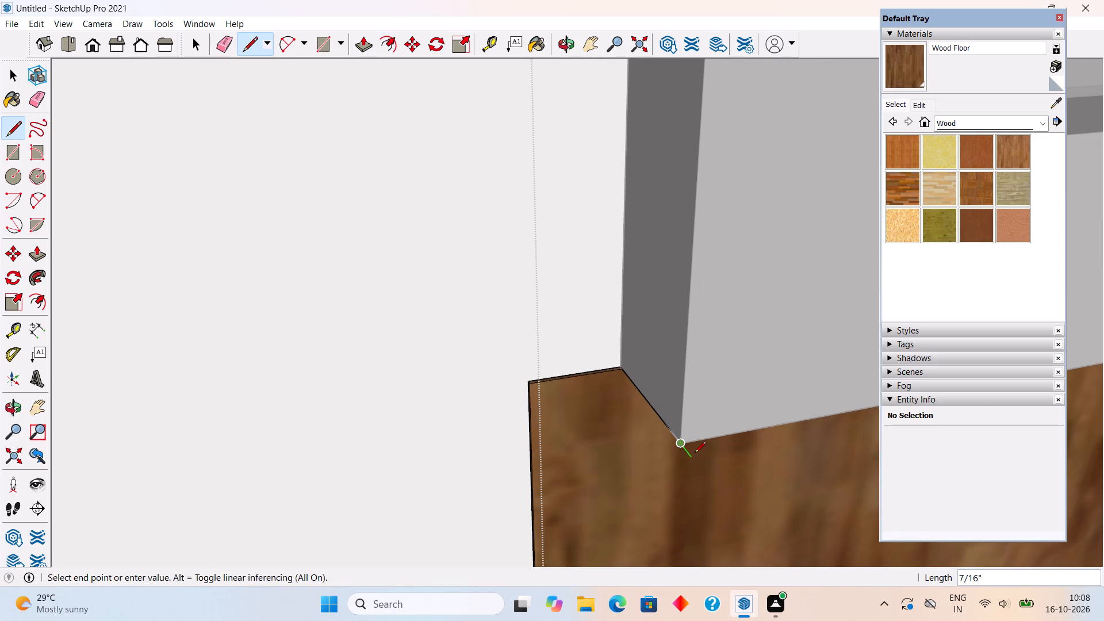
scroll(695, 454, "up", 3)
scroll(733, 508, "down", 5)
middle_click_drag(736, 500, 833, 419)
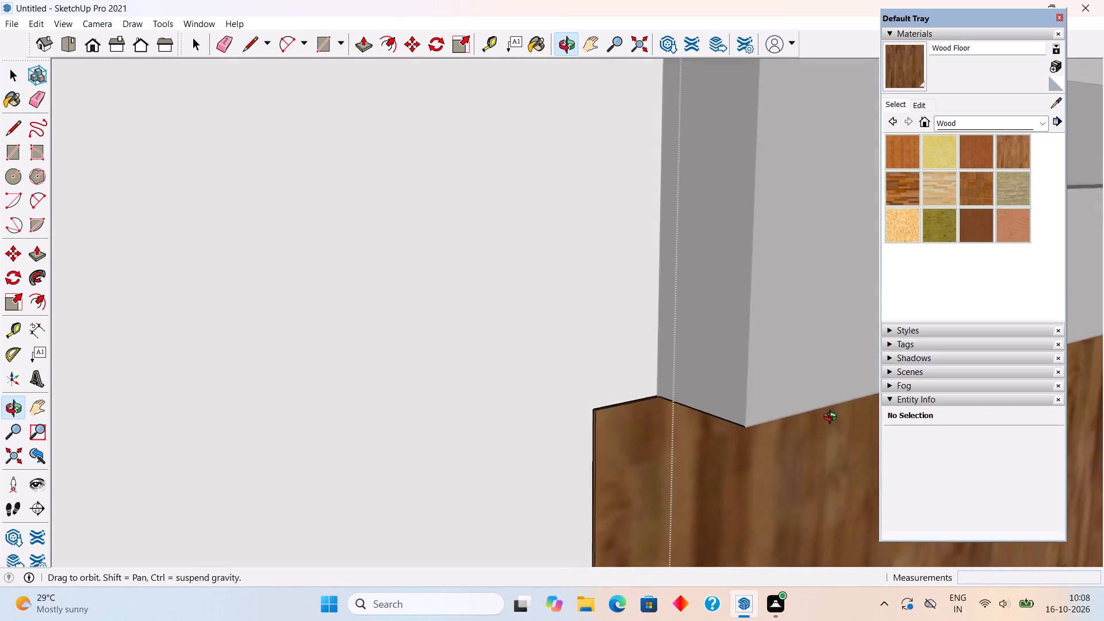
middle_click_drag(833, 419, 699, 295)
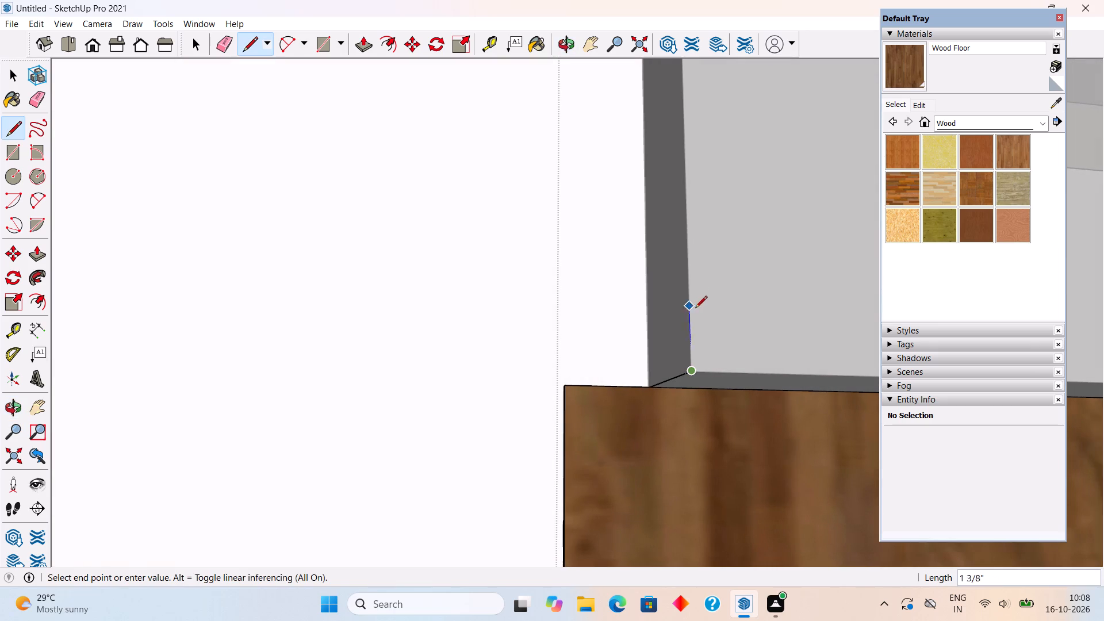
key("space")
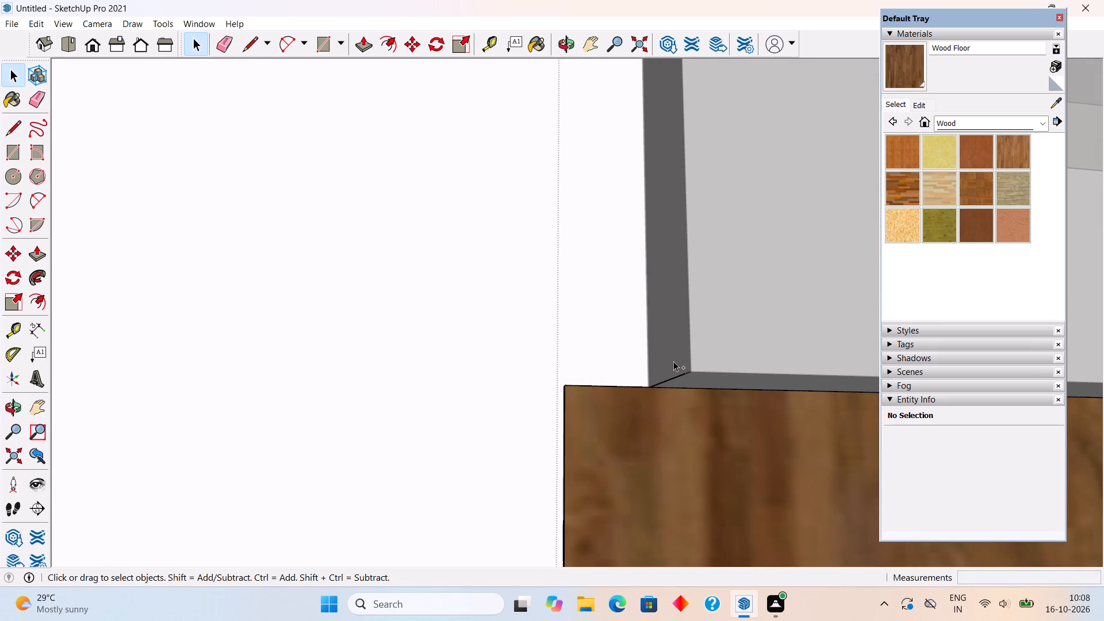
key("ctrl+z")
Draw a short line across the wood strip's thin top face, in line with the window frame's outer side.
middle_click_drag(671, 356, 657, 444)
scroll(657, 467, "up", 1)
scroll(643, 396, "up", 7)
middle_click_drag(634, 366, 623, 458)
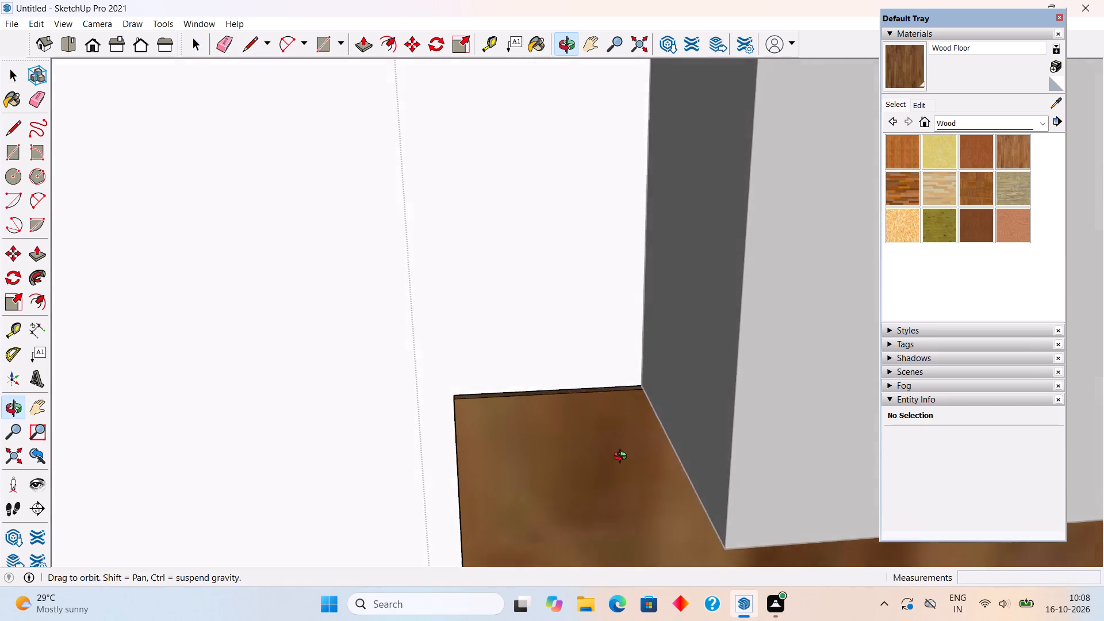
middle_click_drag(623, 458, 615, 597)
scroll(691, 274, "up", 2)
middle_click_drag(688, 313, 678, 470)
scroll(678, 470, "up", 1)
scroll(646, 282, "up", 4)
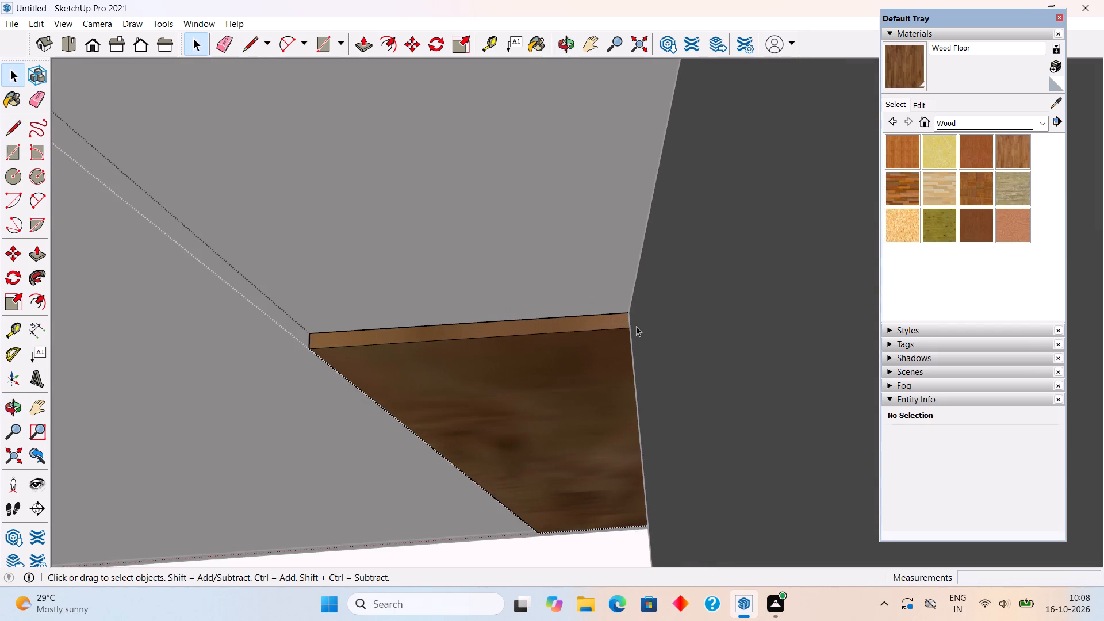
scroll(636, 326, "up", 6)
triple_click(589, 325)
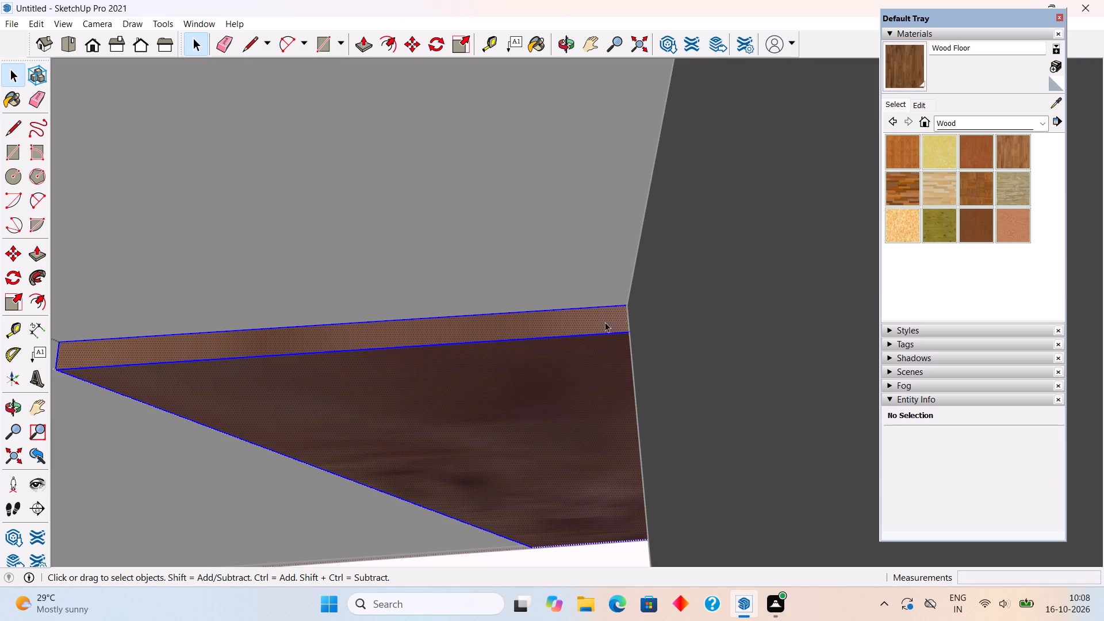
key("l")
left_click(624, 306)
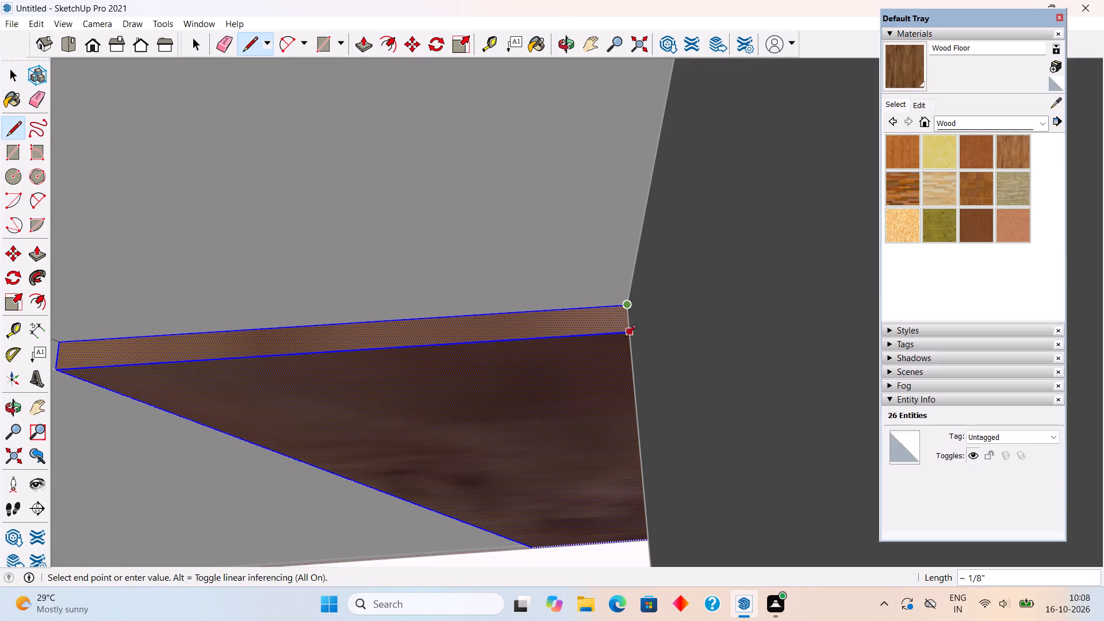
left_click(628, 335)
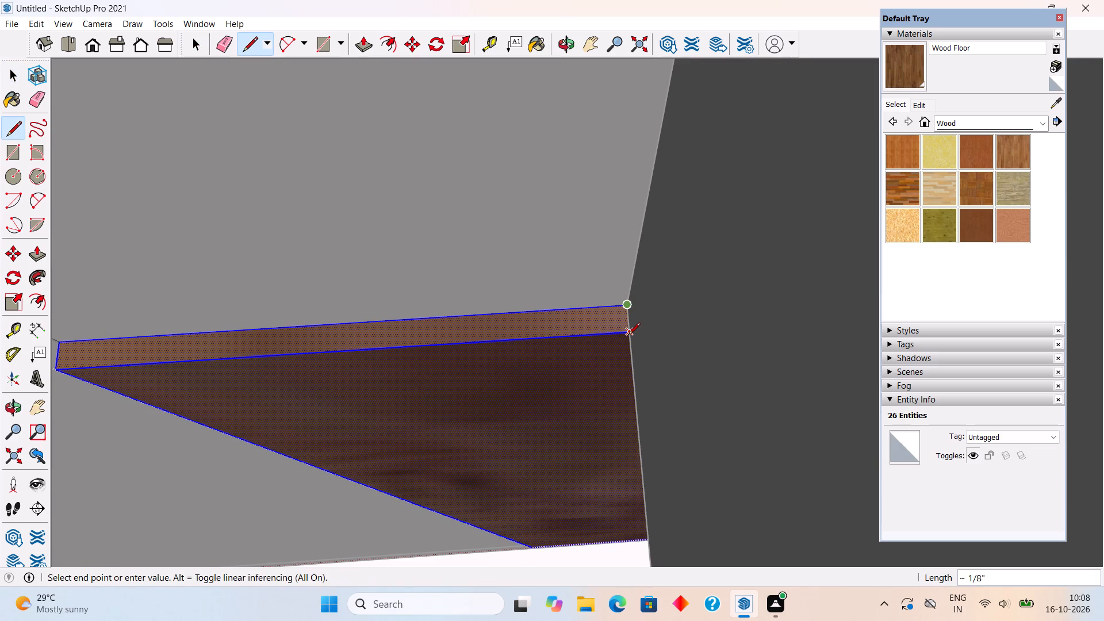
Push/pull the end part of the strip's top face up 4' 11" alongside the window frame to just past its top.
key("p")
left_click(616, 328)
scroll(616, 320, "down", 8)
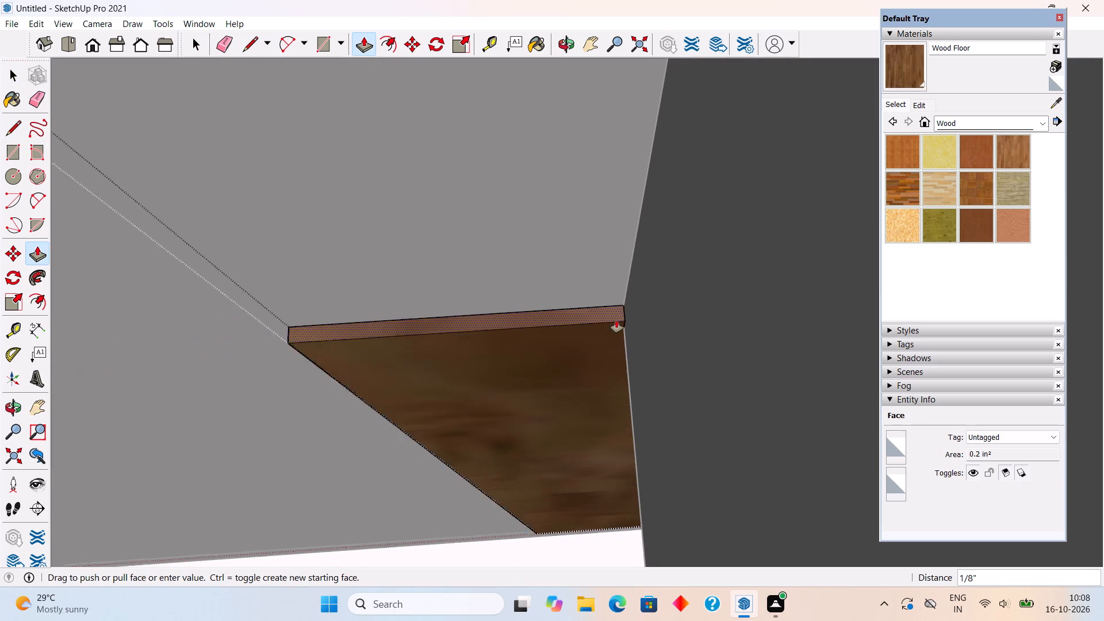
scroll(616, 320, "down", 20)
scroll(616, 320, "down", 16)
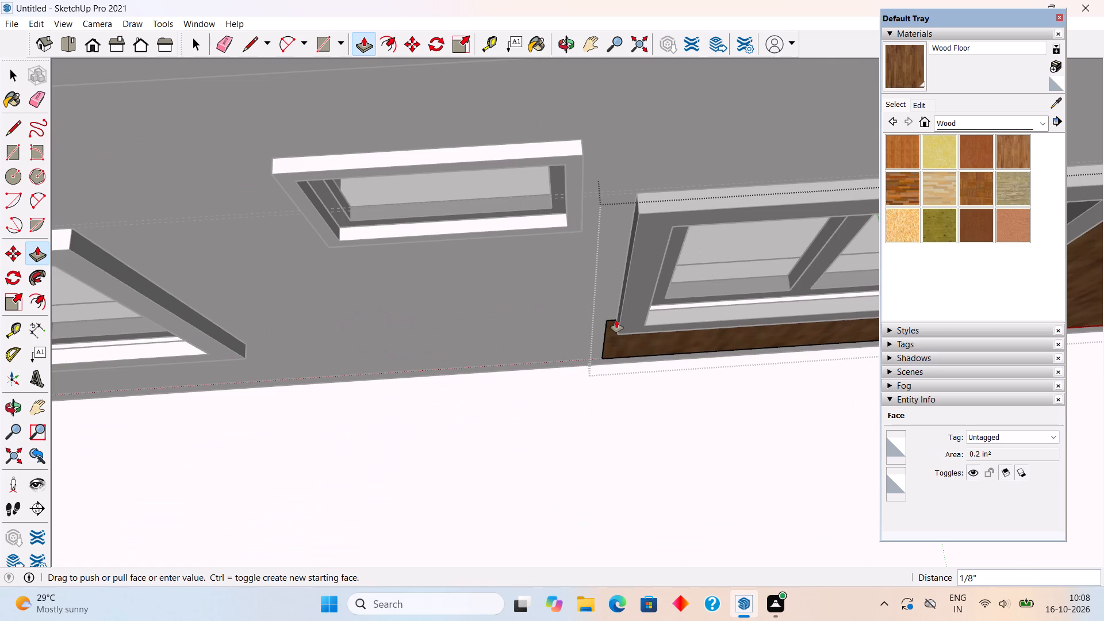
scroll(637, 210, "up", 4)
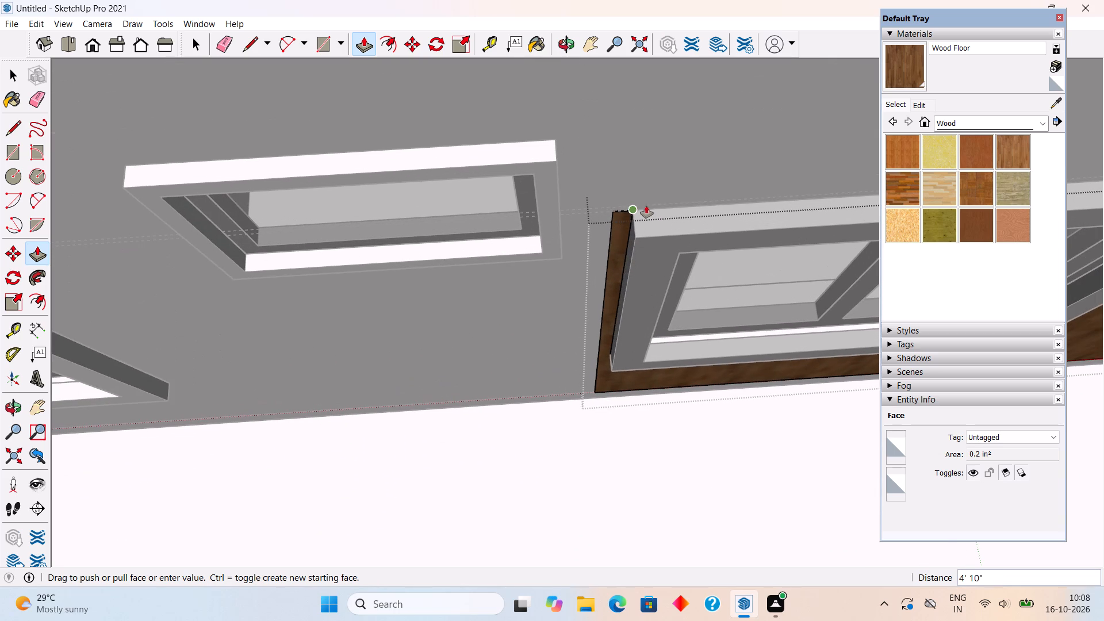
left_click(657, 204)
Draw a short line across the thin inner side face of the upright wood strip at the window frame's top edge.
middle_click_drag(688, 238, 302, 161)
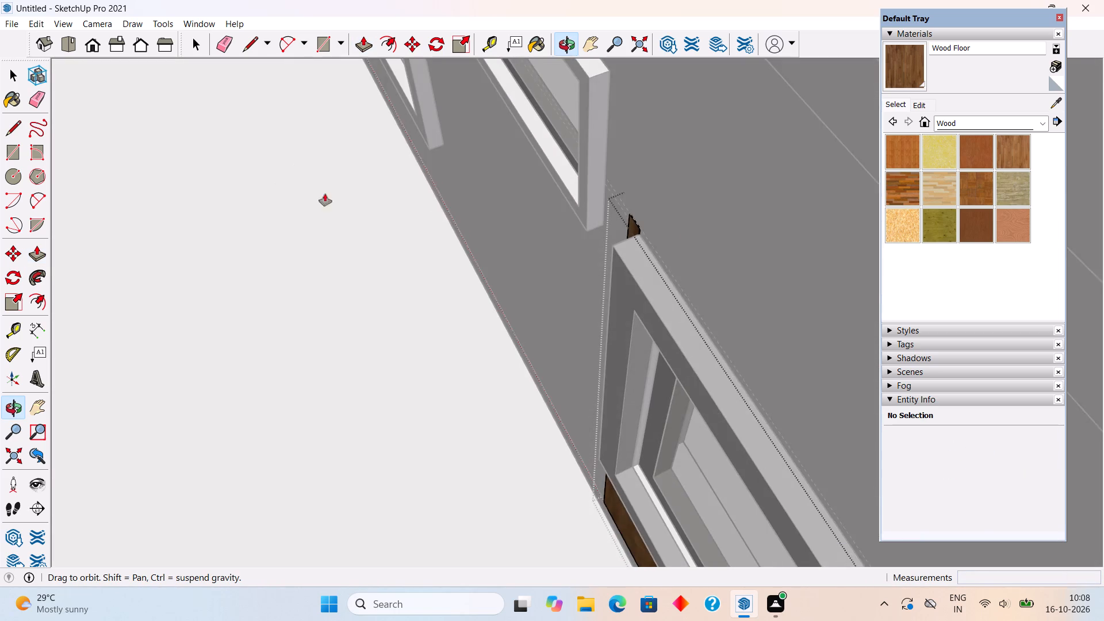
scroll(711, 242, "up", 17)
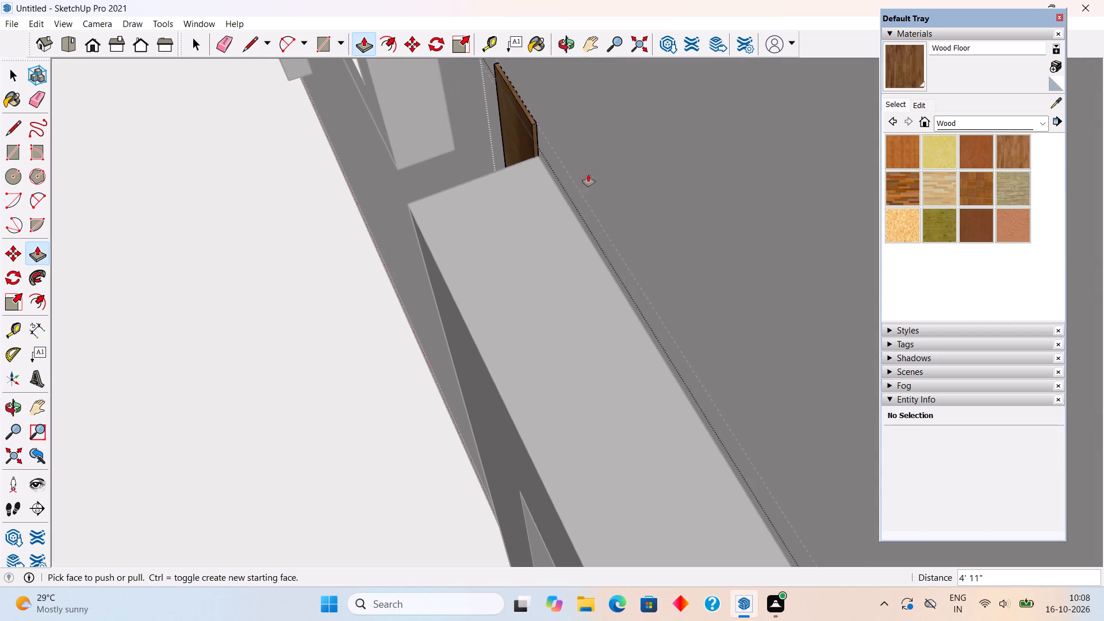
scroll(554, 139, "up", 15)
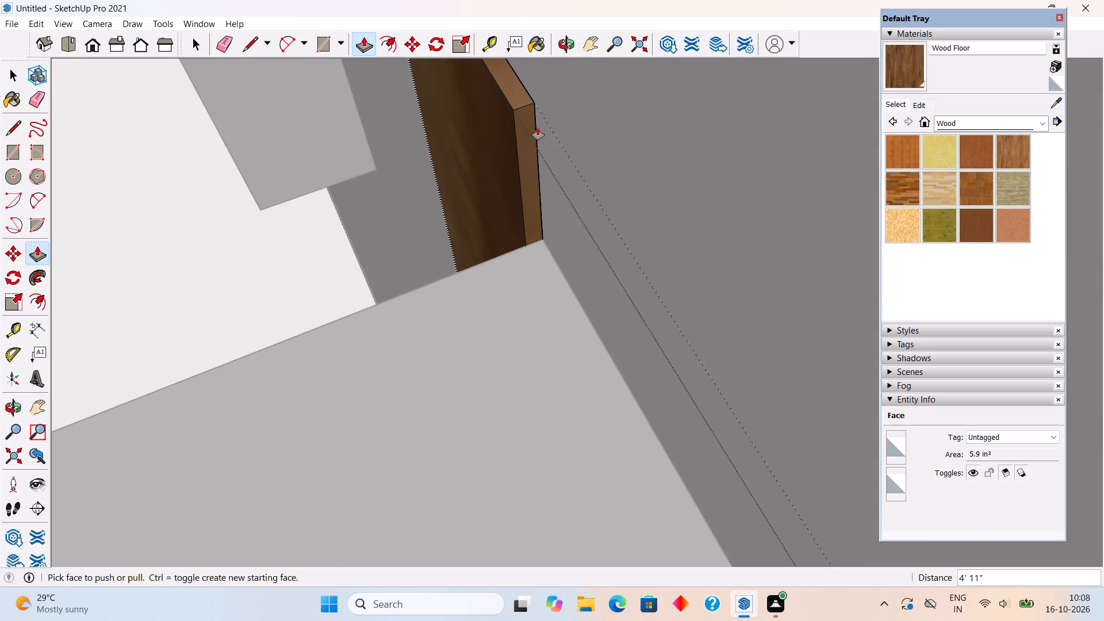
key("l")
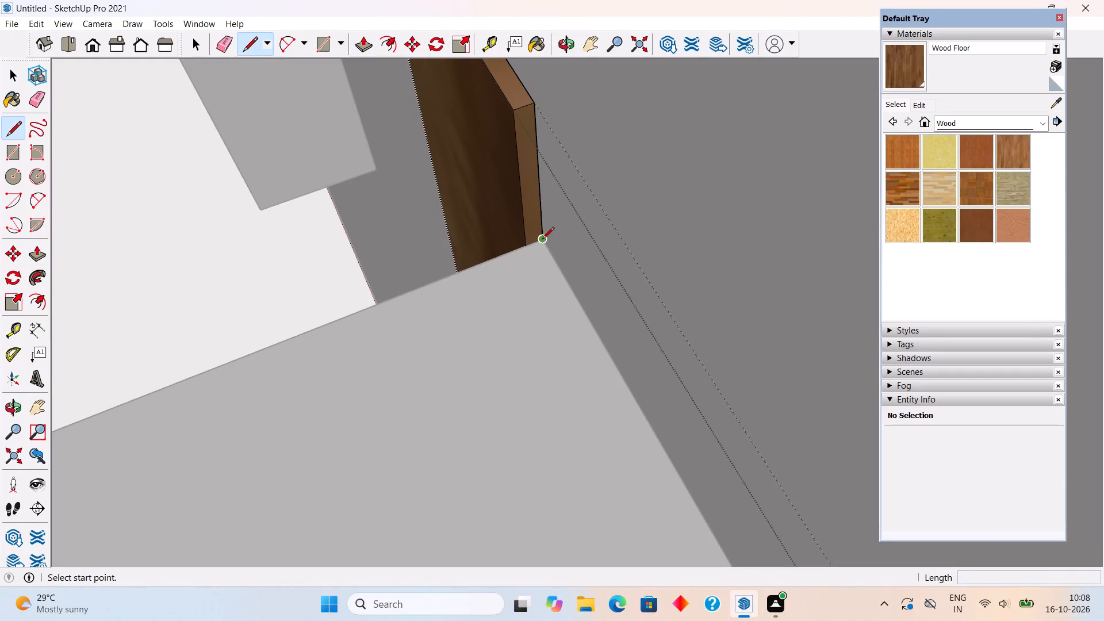
left_click(542, 240)
left_click(526, 244)
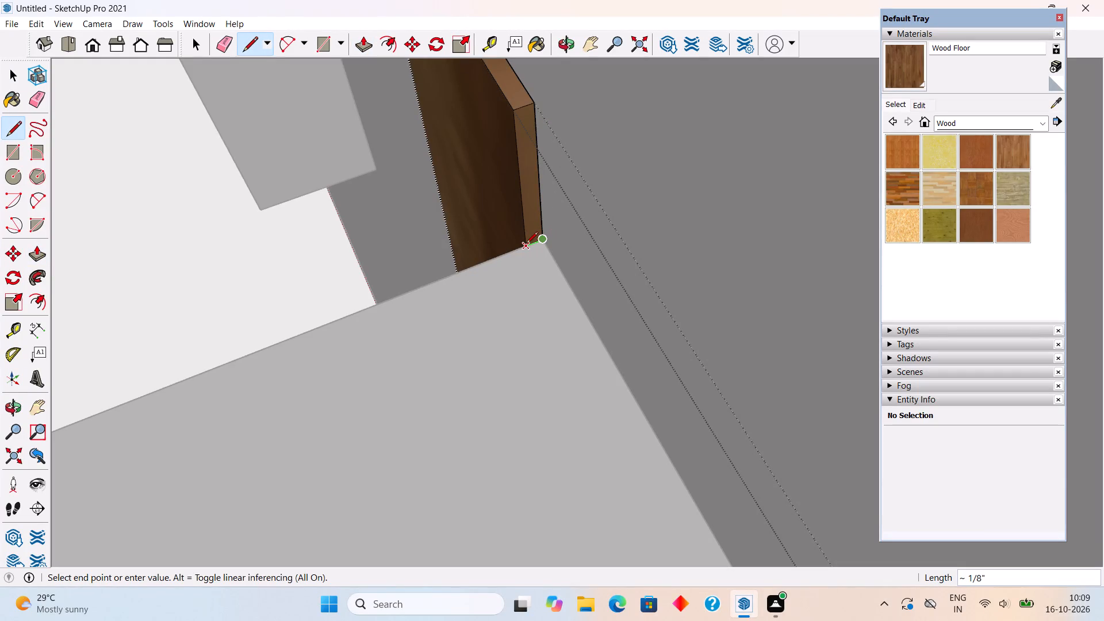
Push/pull the upright strip's face above the frame 5' 10" over the window to meet the main wood panel.
key("p")
left_click(539, 223)
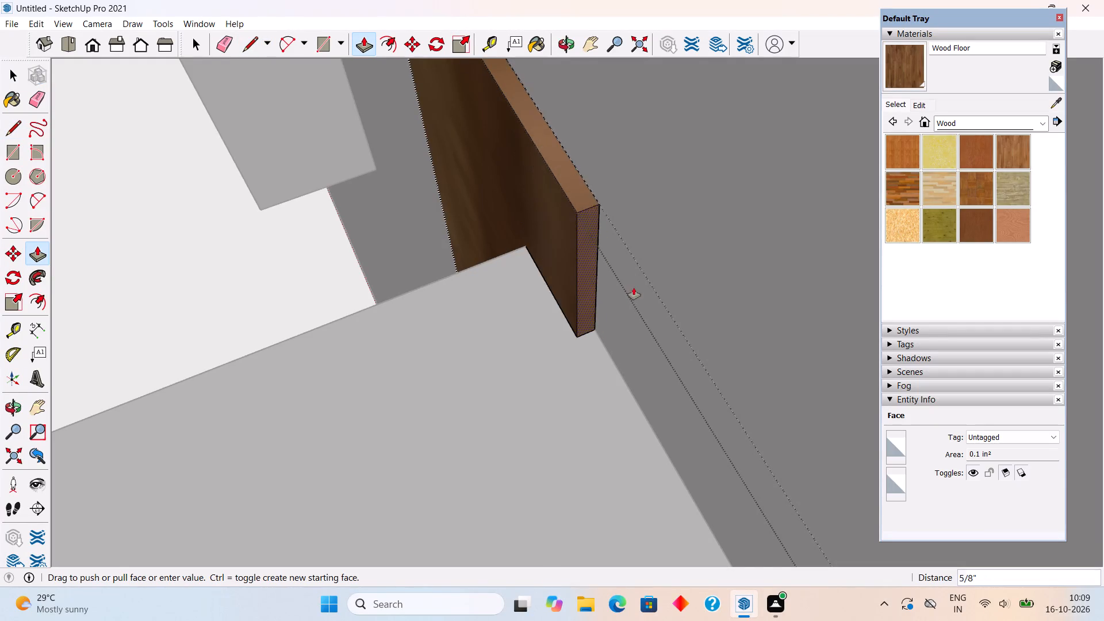
scroll(634, 287, "down", 3)
scroll(634, 287, "up", 1)
scroll(634, 287, "down", 20)
scroll(634, 287, "down", 20)
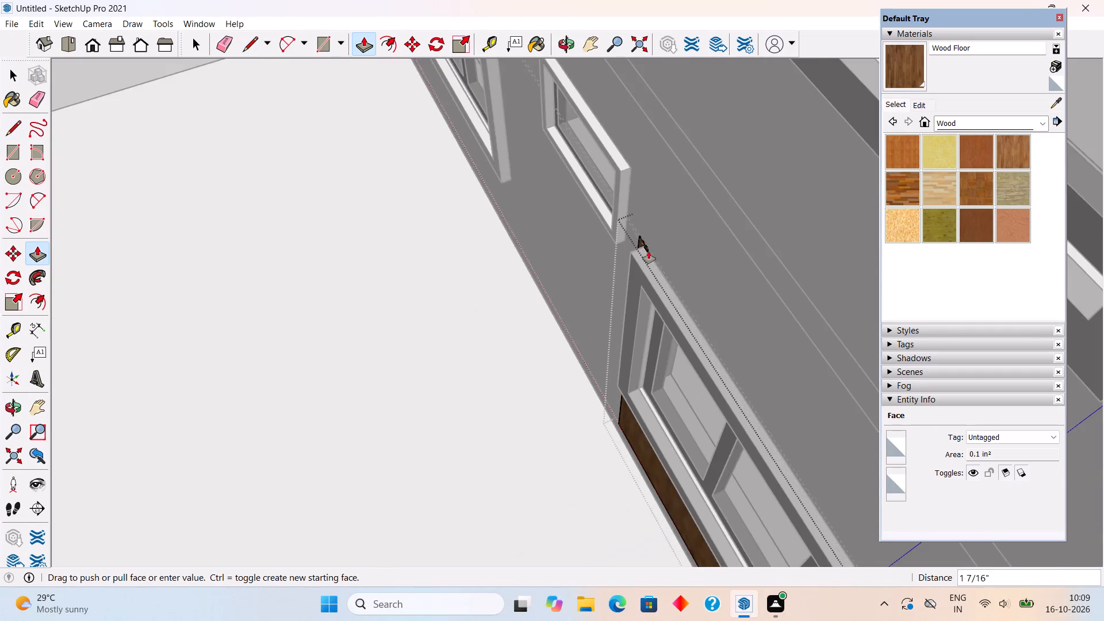
scroll(649, 251, "down", 11)
scroll(737, 353, "up", 10)
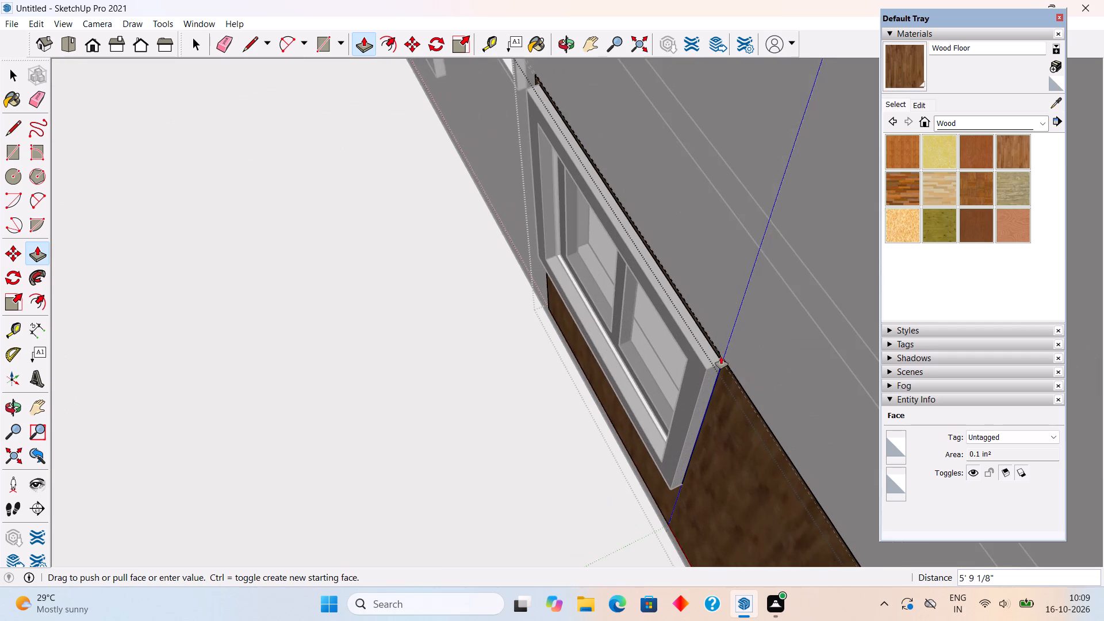
scroll(721, 358, "up", 16)
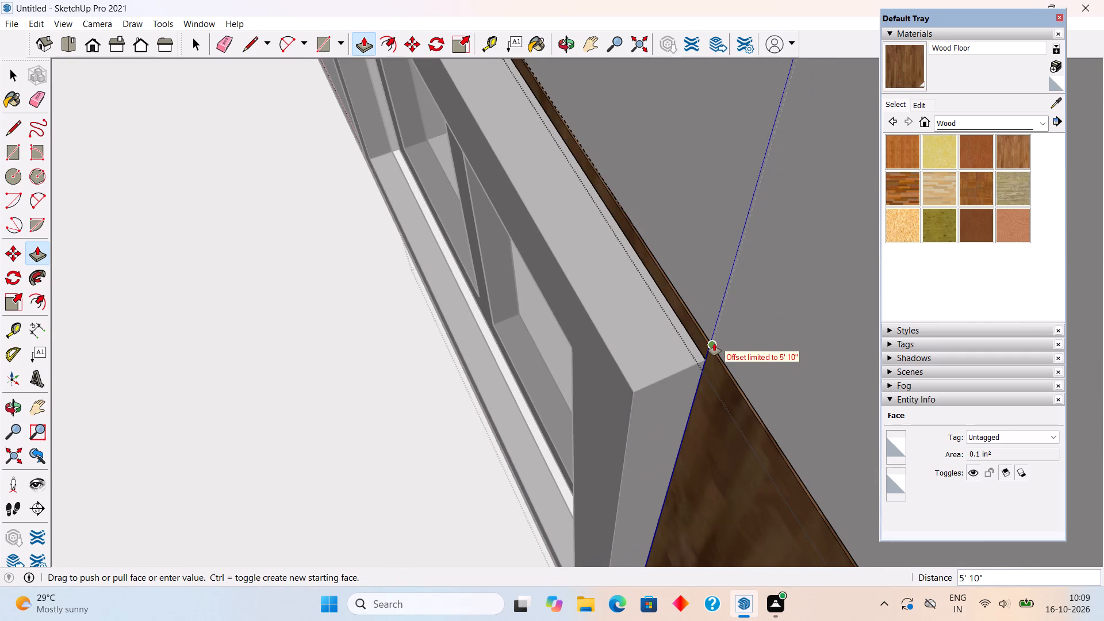
left_click(714, 343)
key("space")
scroll(714, 343, "down", 5)
left_click(468, 411)
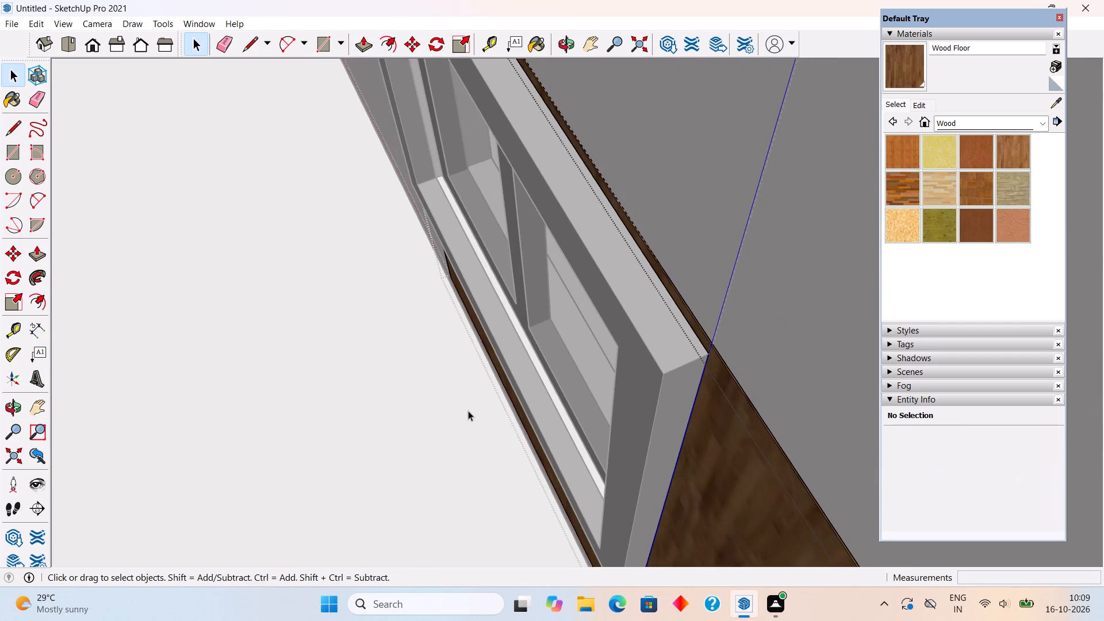
Examine the wood cladding around the ground-floor window against the whole side facade and the building corner.
scroll(758, 382, "down", 20)
scroll(758, 382, "down", 20)
scroll(758, 382, "down", 1)
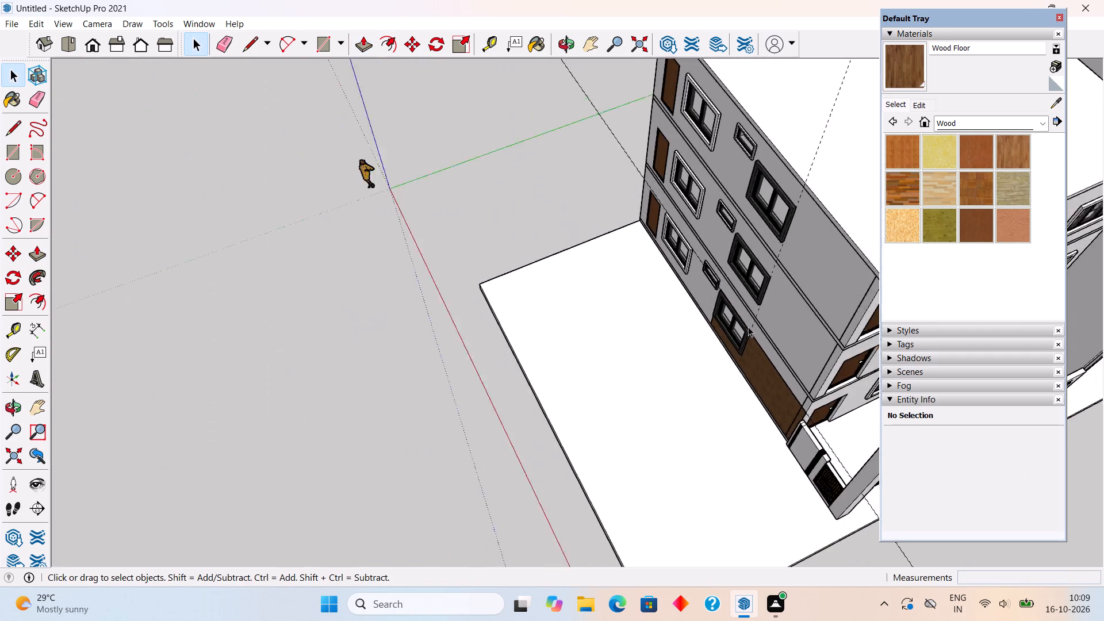
scroll(748, 327, "down", 2)
middle_click_drag(801, 415, 891, 324)
middle_click_drag(612, 392, 844, 266)
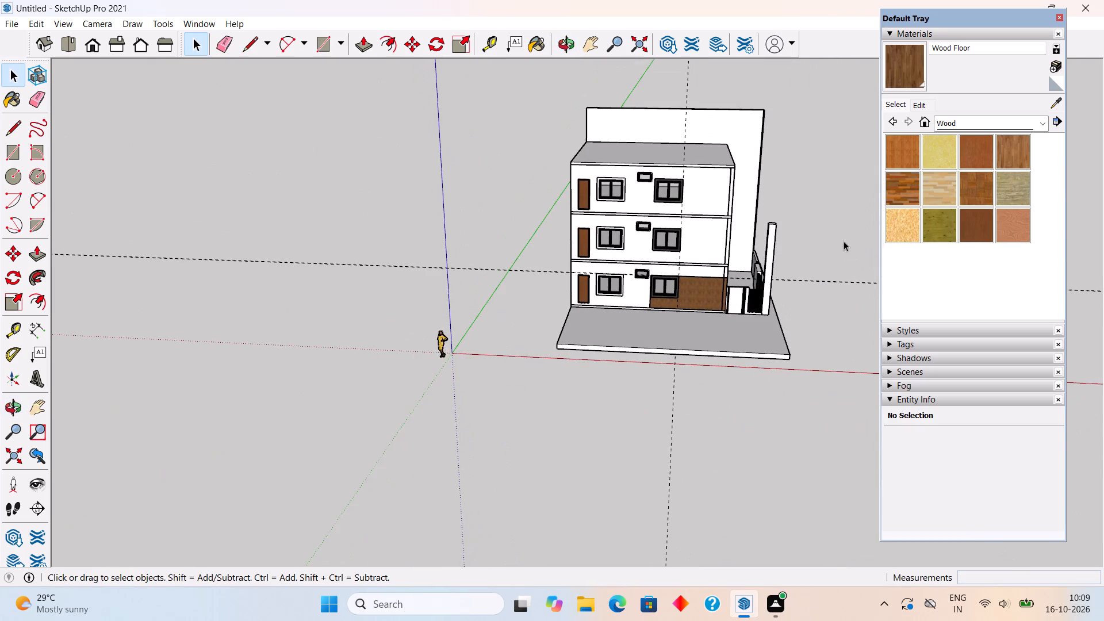
scroll(760, 316, "up", 1)
middle_click_drag(787, 225, 792, 206)
scroll(754, 271, "up", 10)
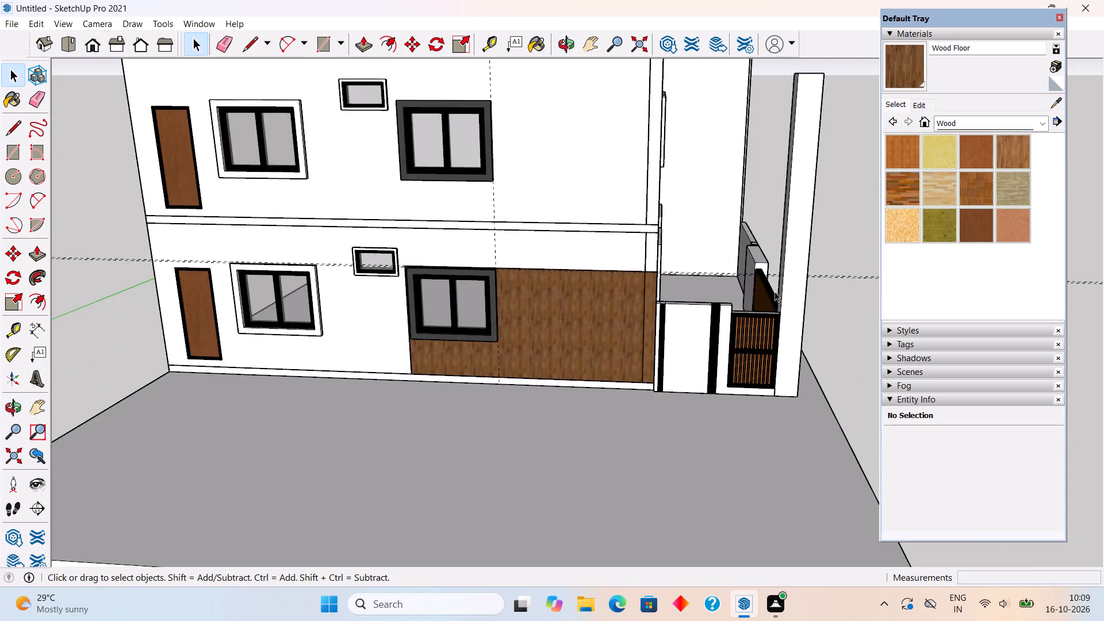
middle_click_drag(775, 292, 731, 231)
scroll(731, 231, "up", 2)
middle_click_drag(726, 227, 695, 209)
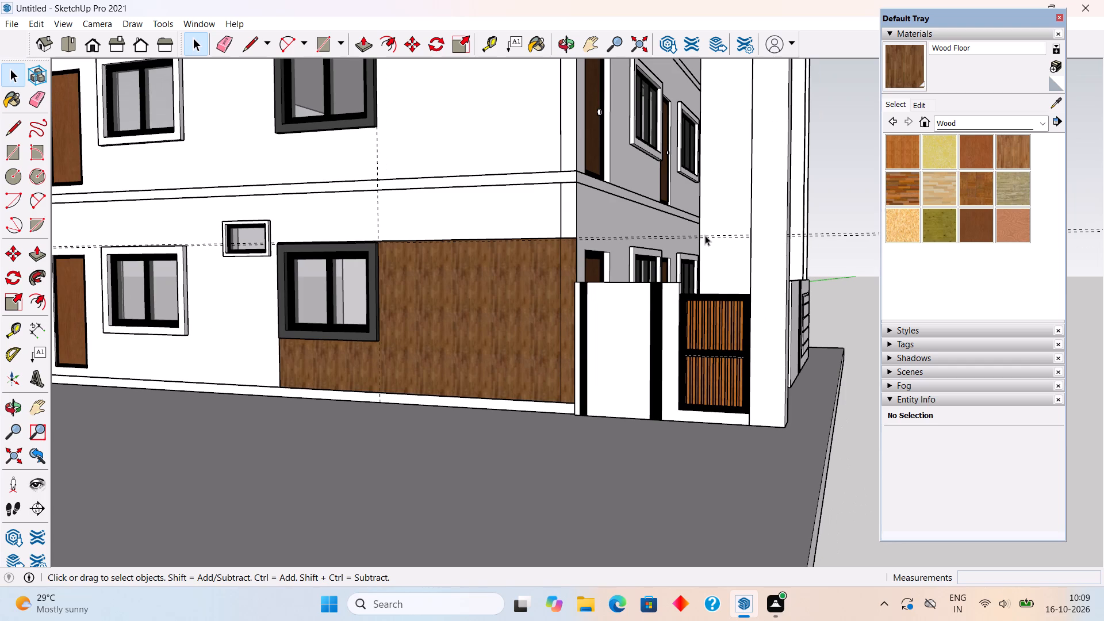
Place a horizontal guide 6" above the top of the ground-floor door behind the gate, meeting the existing guides at the wall corner.
scroll(855, 248, "up", 1)
middle_click_drag(848, 273, 457, 390)
scroll(490, 321, "up", 4)
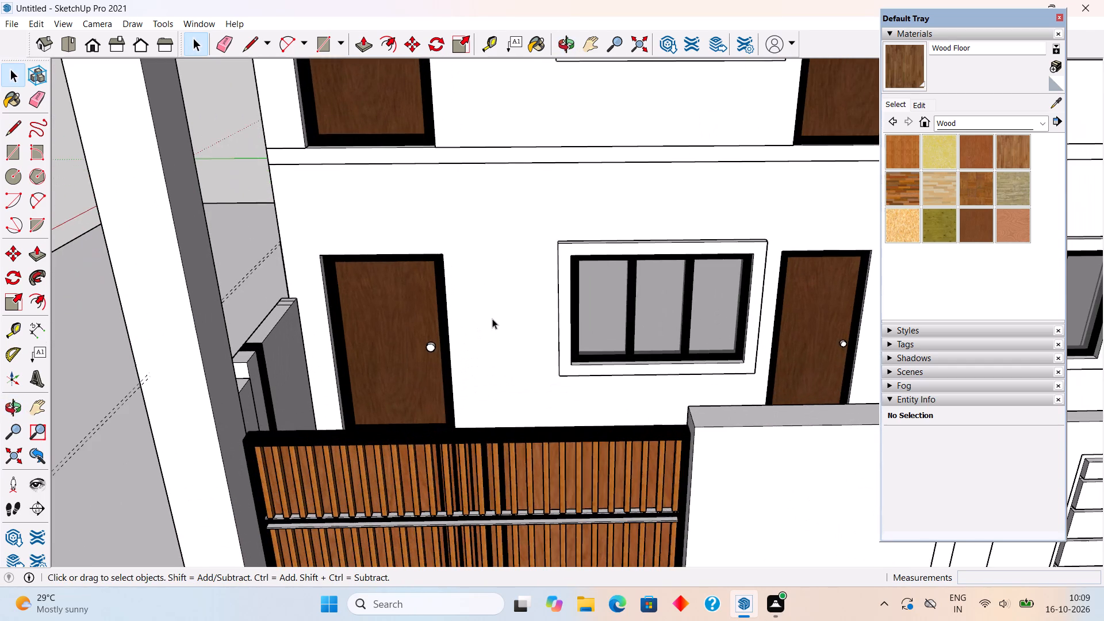
scroll(499, 331, "up", 1)
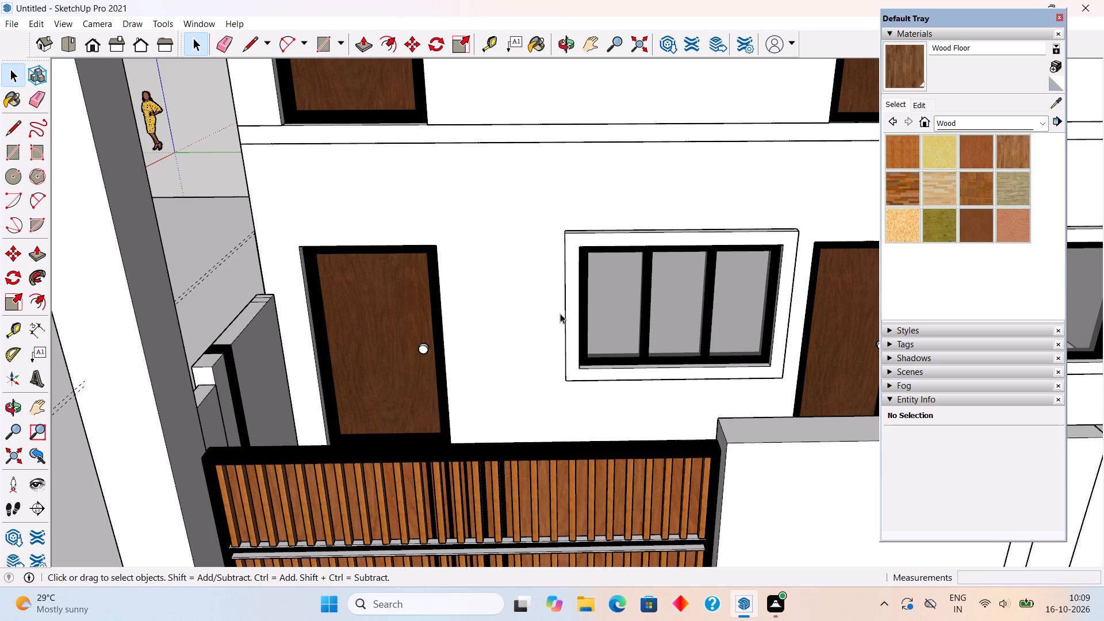
key("t")
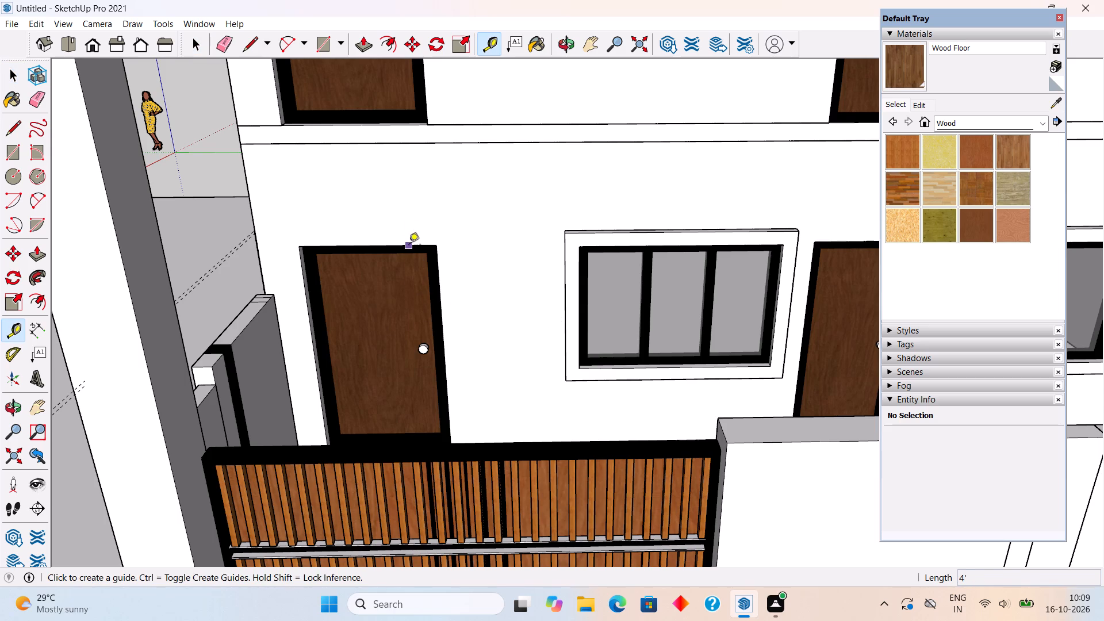
left_click(409, 247)
scroll(352, 228, "up", 4)
scroll(223, 232, "up", 5)
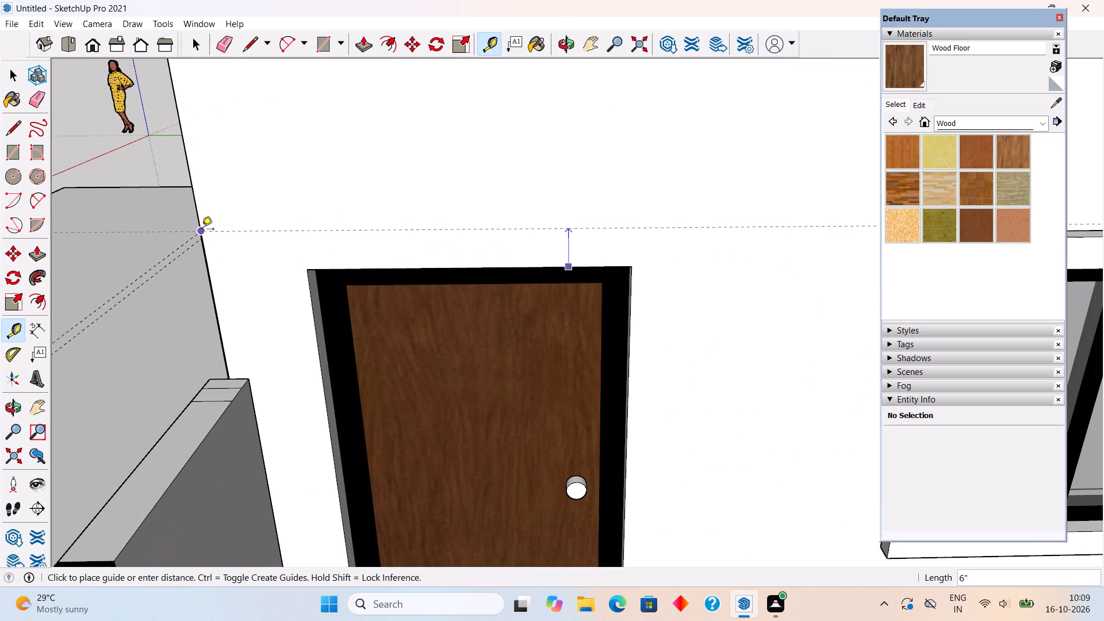
left_click(202, 230)
middle_click_drag(407, 284, 434, 208)
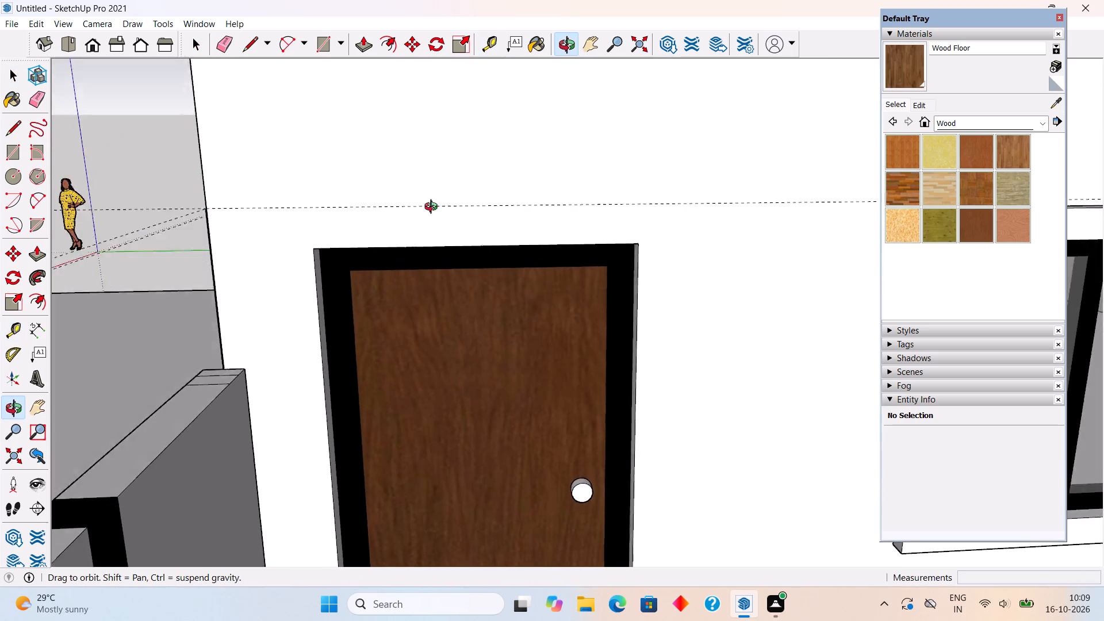
middle_click_drag(434, 208, 435, 191)
scroll(435, 198, "down", 4)
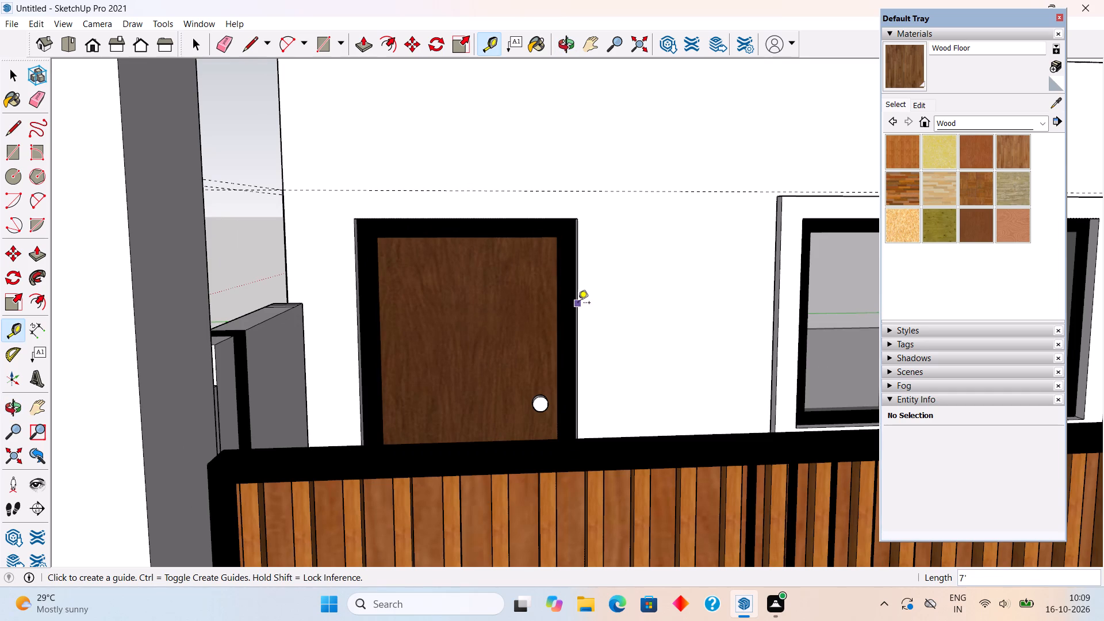
Place a vertical guide 1.5' from the ground-floor door frame's outer edge, on the side facing the window.
left_click(578, 304)
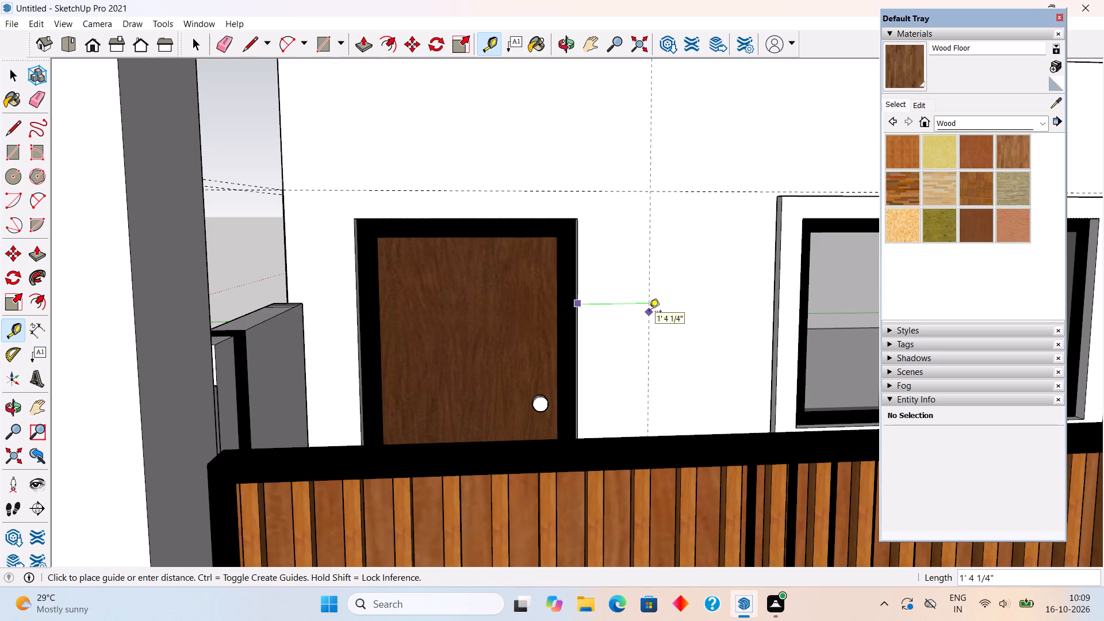
type("1.5'")
key("Return")
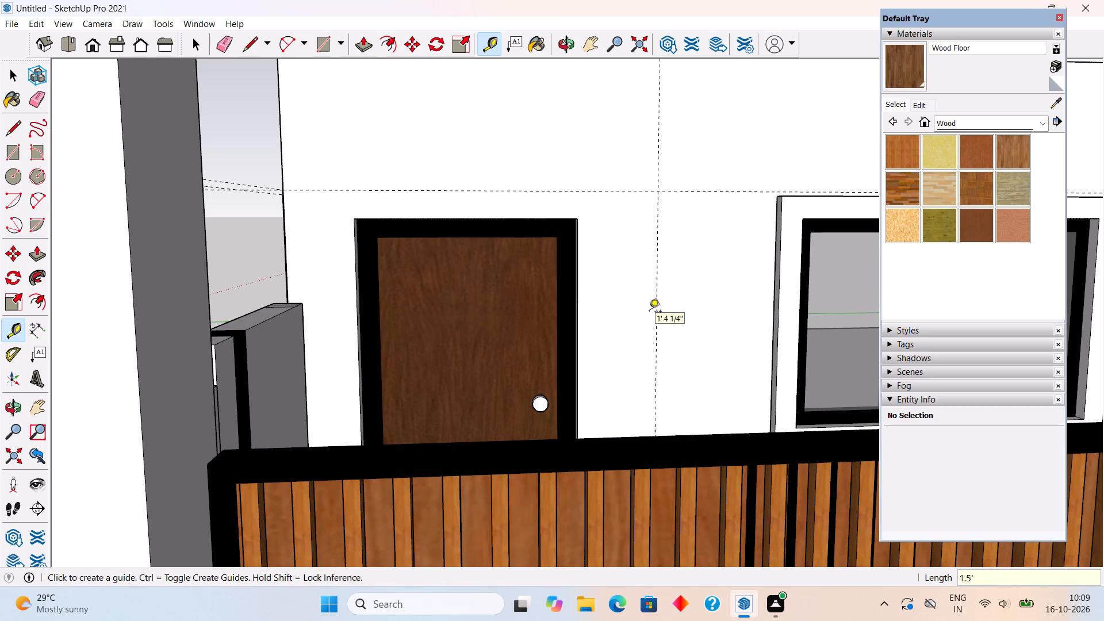
key("space")
Draw a rectangle around the ground-floor door from the guide at the wall corner to the vertical guide's foot at the wall base.
type("r")
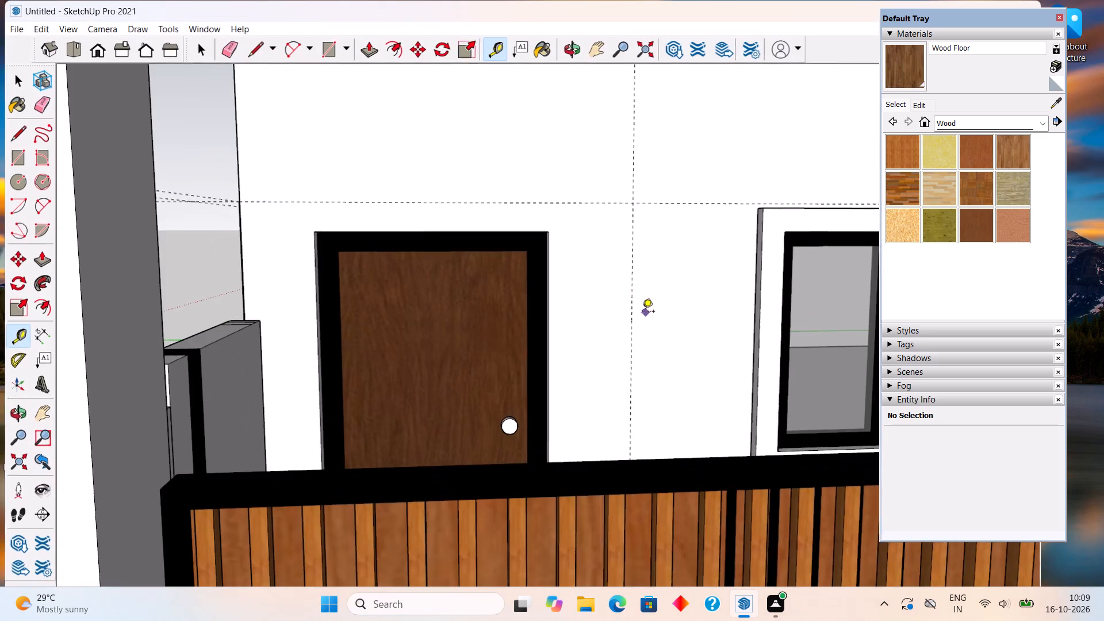
key("space")
scroll(622, 302, "down", 4)
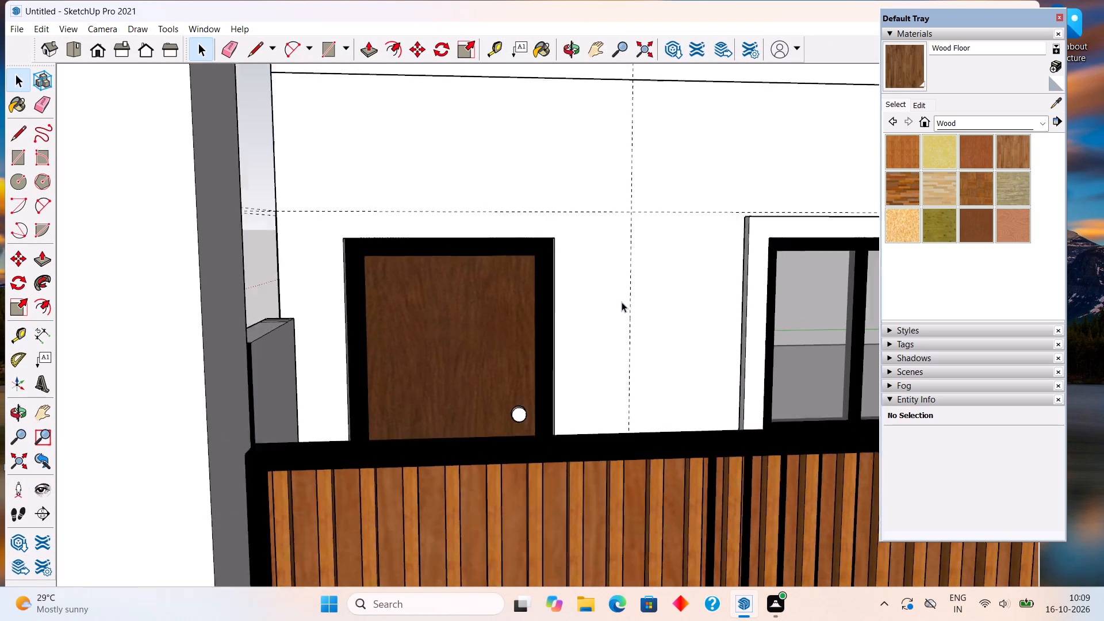
scroll(622, 302, "down", 2)
middle_click_drag(604, 308, 542, 415)
scroll(572, 342, "down", 1)
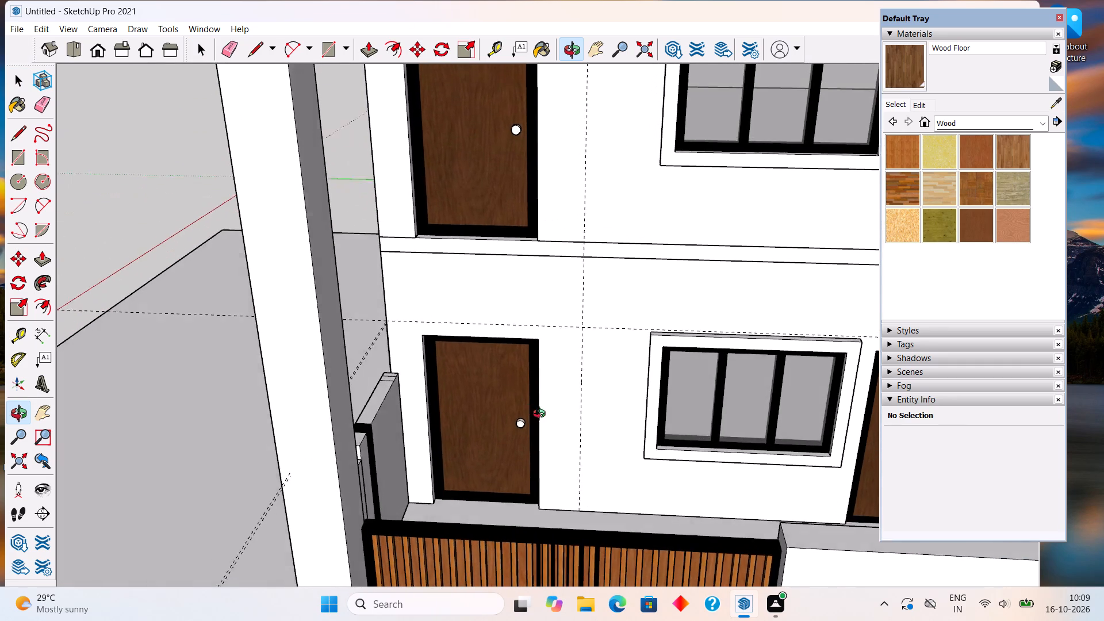
middle_click_drag(542, 415, 544, 417)
scroll(569, 345, "up", 2)
key("r")
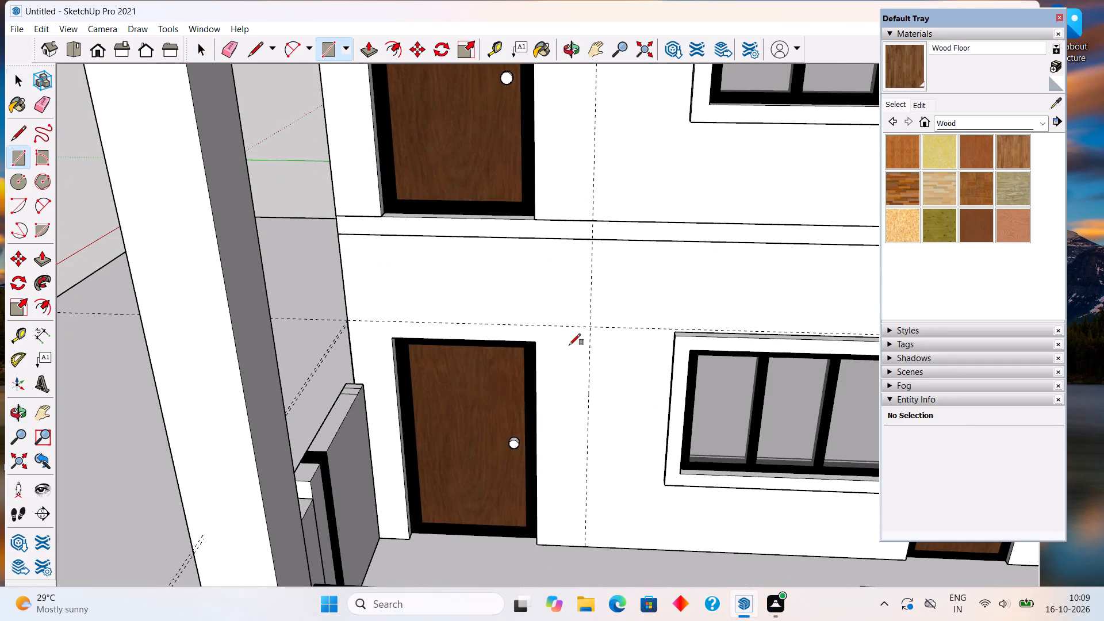
left_click(350, 321)
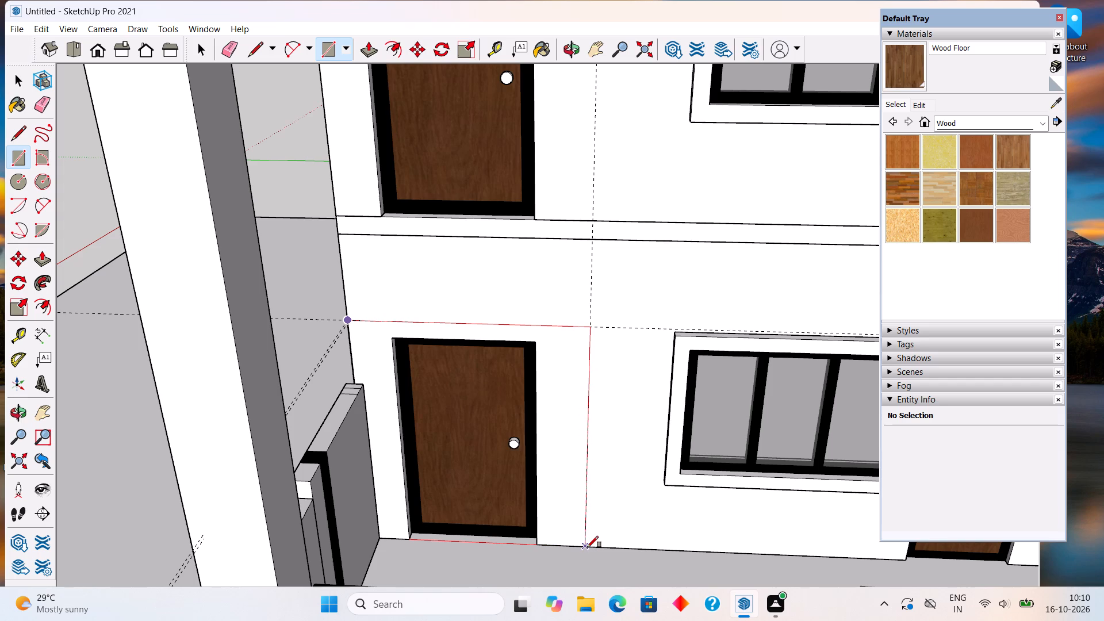
left_click(587, 547)
key("space")
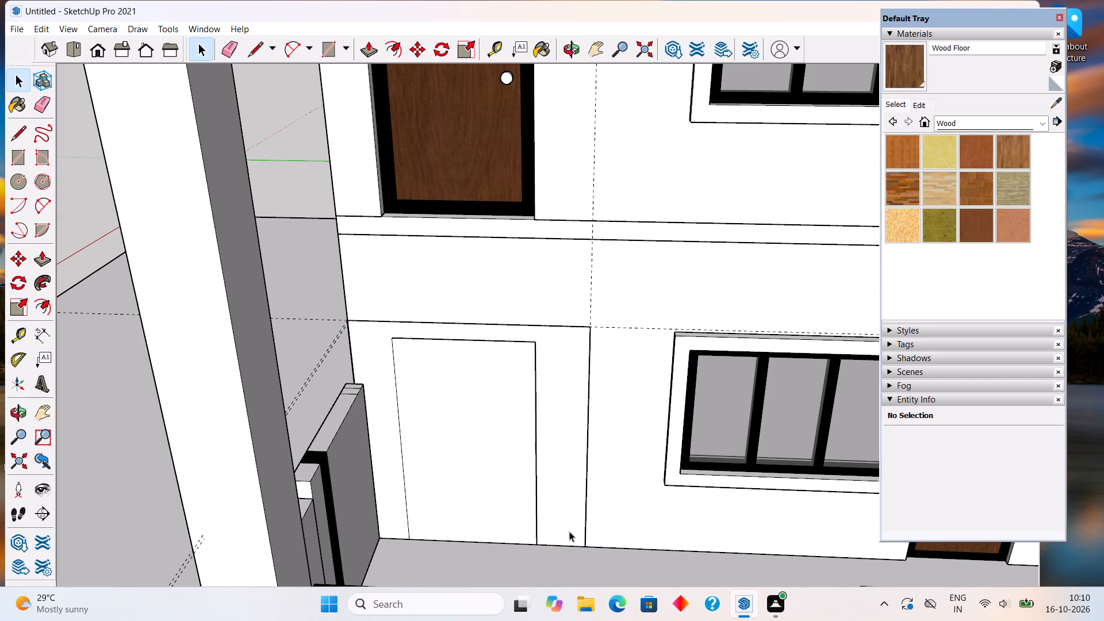
Draw a rectangle over the door opening within the new surround and delete its face to uncover the door.
left_click(478, 446)
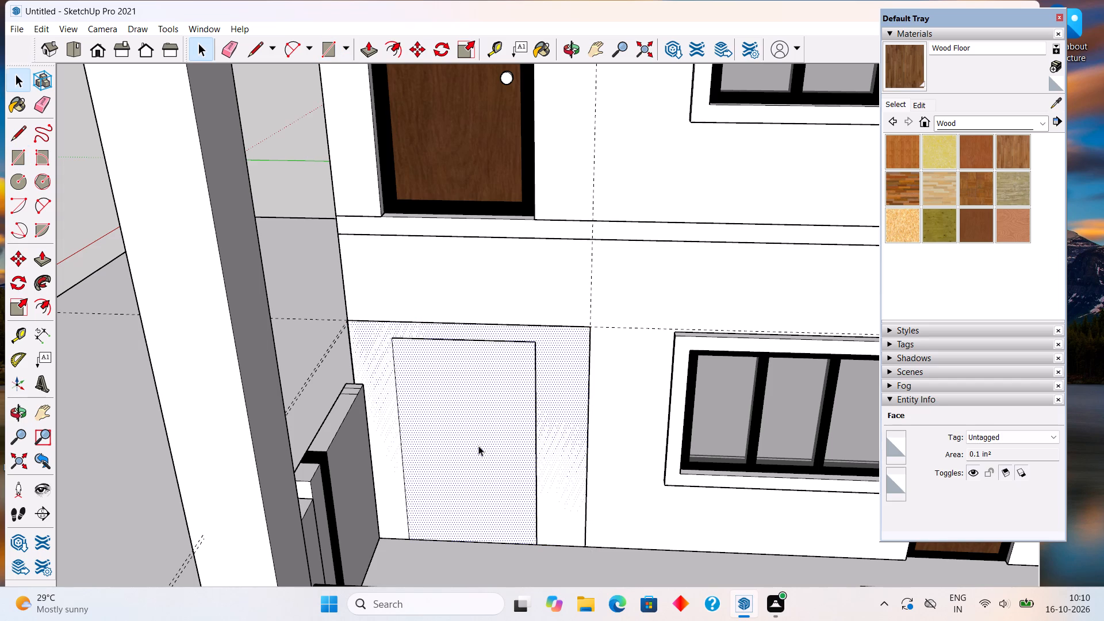
key("r")
left_click(396, 339)
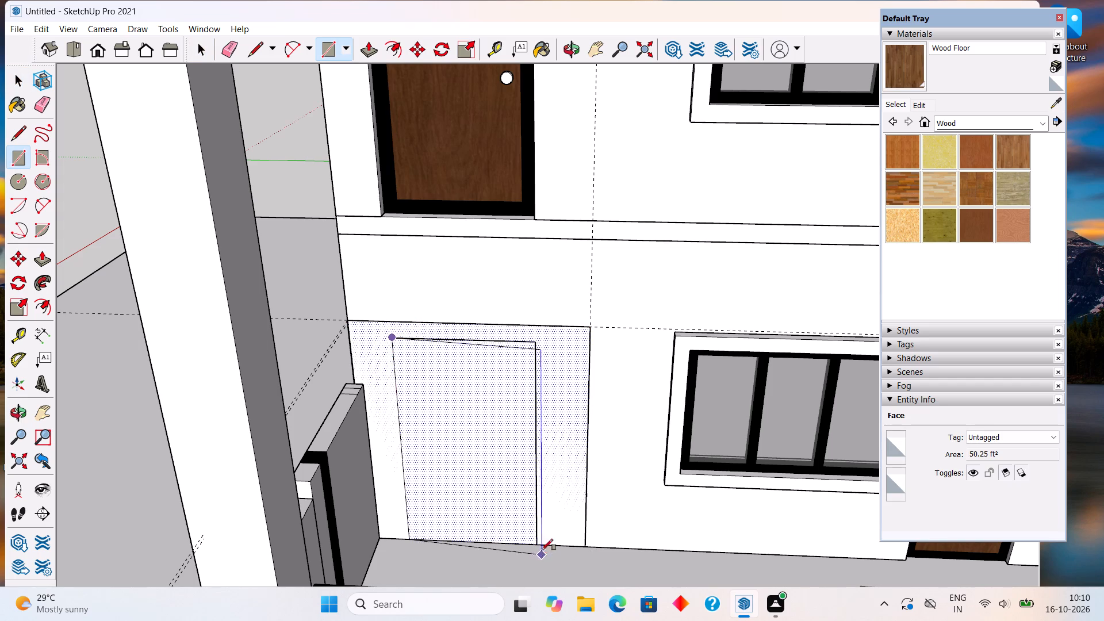
left_click(535, 539)
key("space")
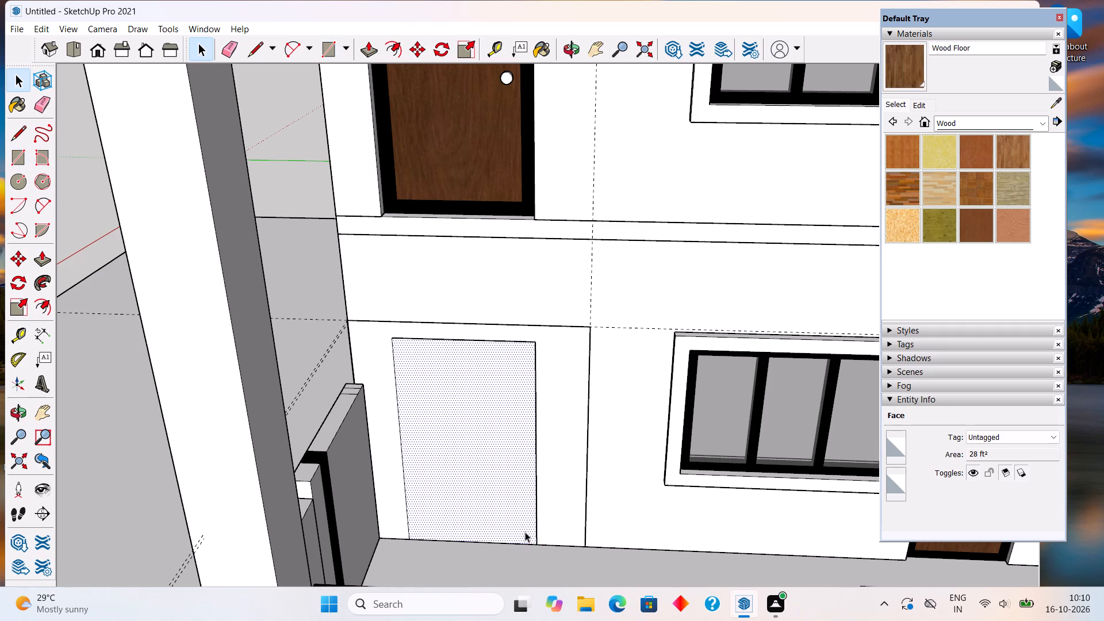
key("Delete")
Push/pull the door surround face outward by 0.1', undoing the extra repeated extrusion.
left_click(549, 499)
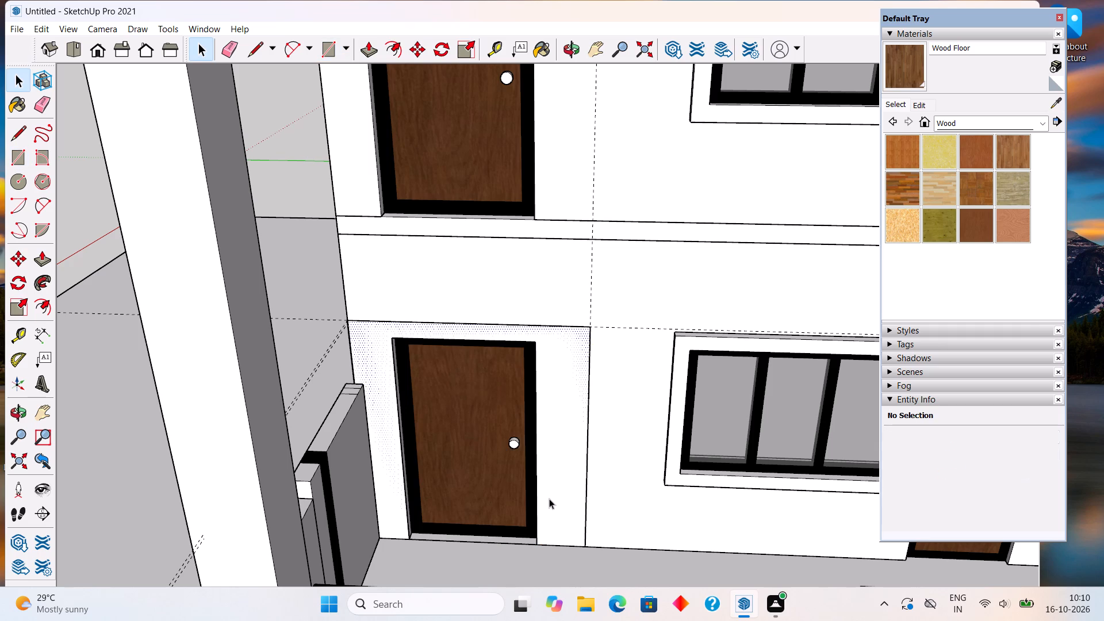
key("p")
left_click(549, 499)
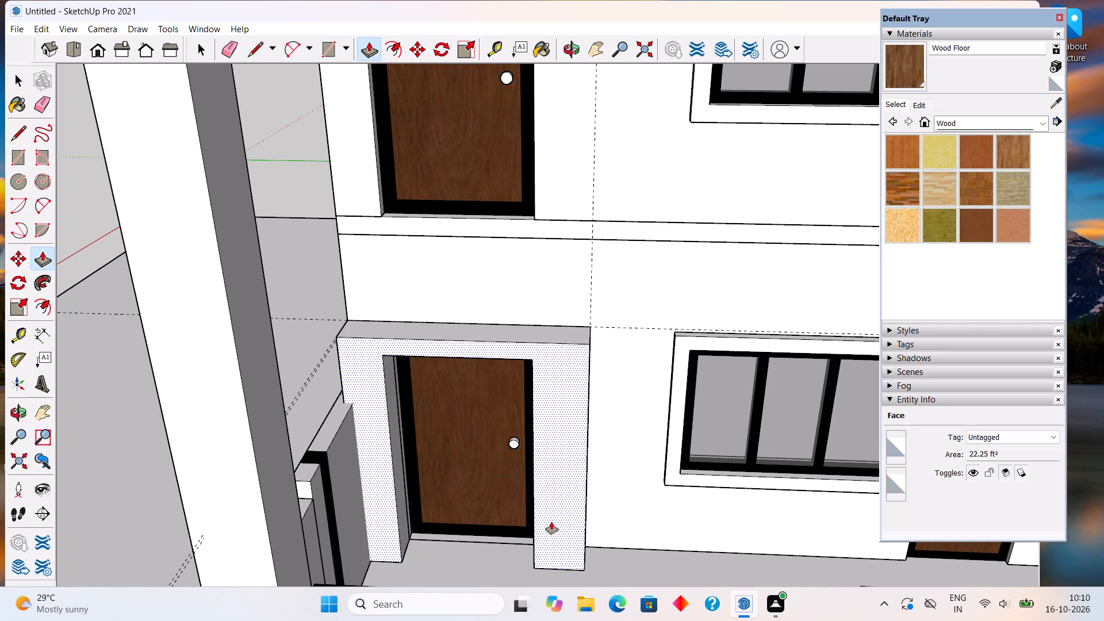
type(".1'")
key("Return")
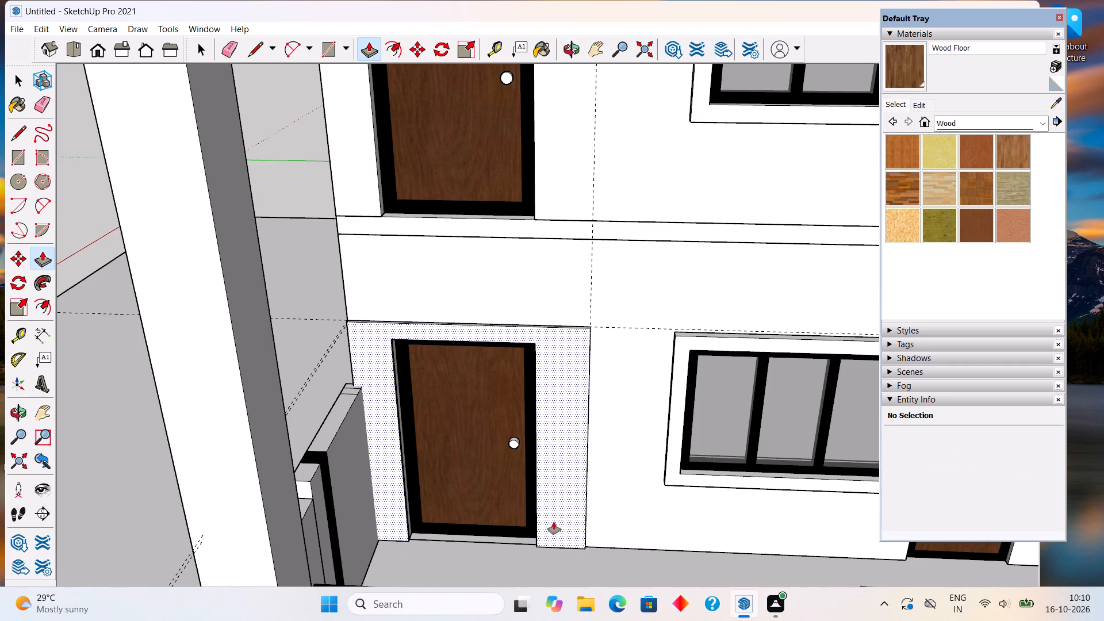
triple_click(554, 522)
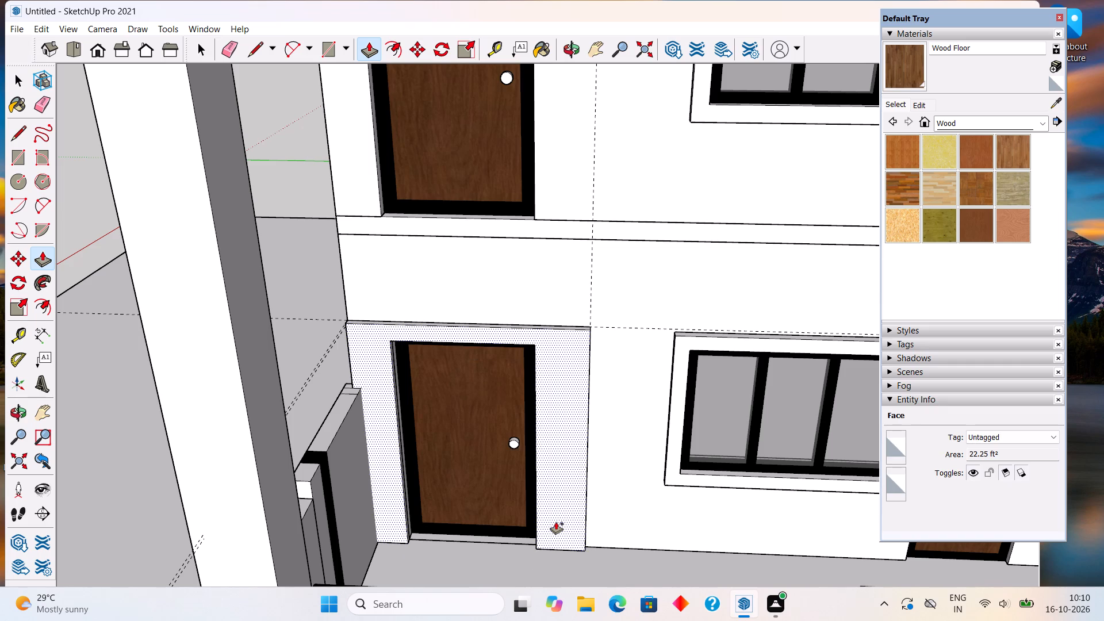
key("ctrl+z")
Delete the stray edge running along the floor across the doorway between the surround's two legs.
scroll(431, 567, "up", 11)
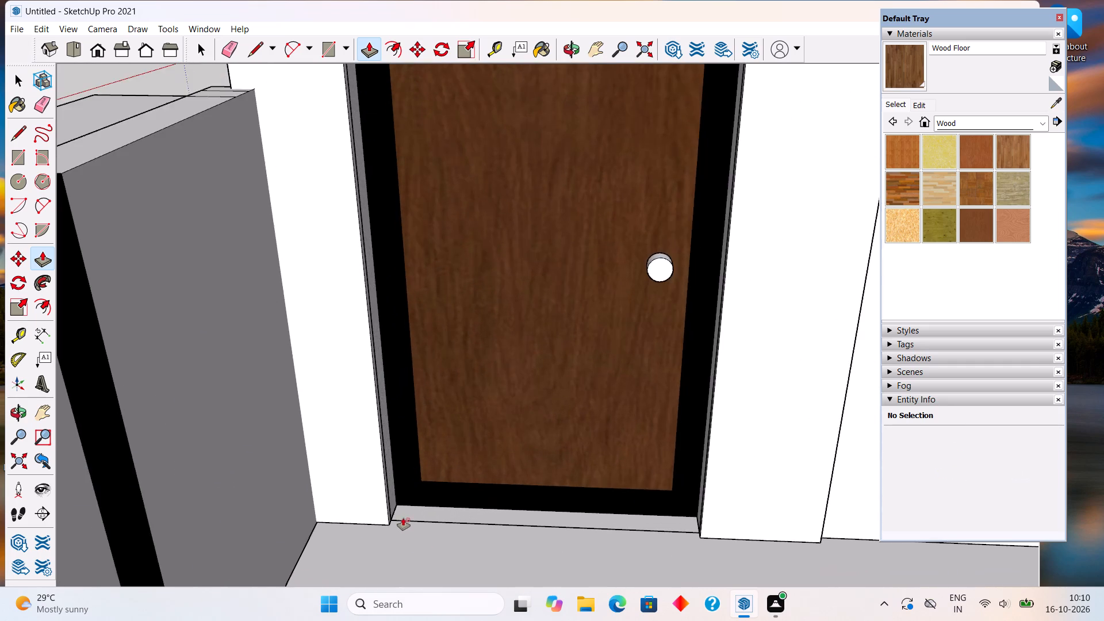
middle_click_drag(383, 516, 278, 525)
key("space")
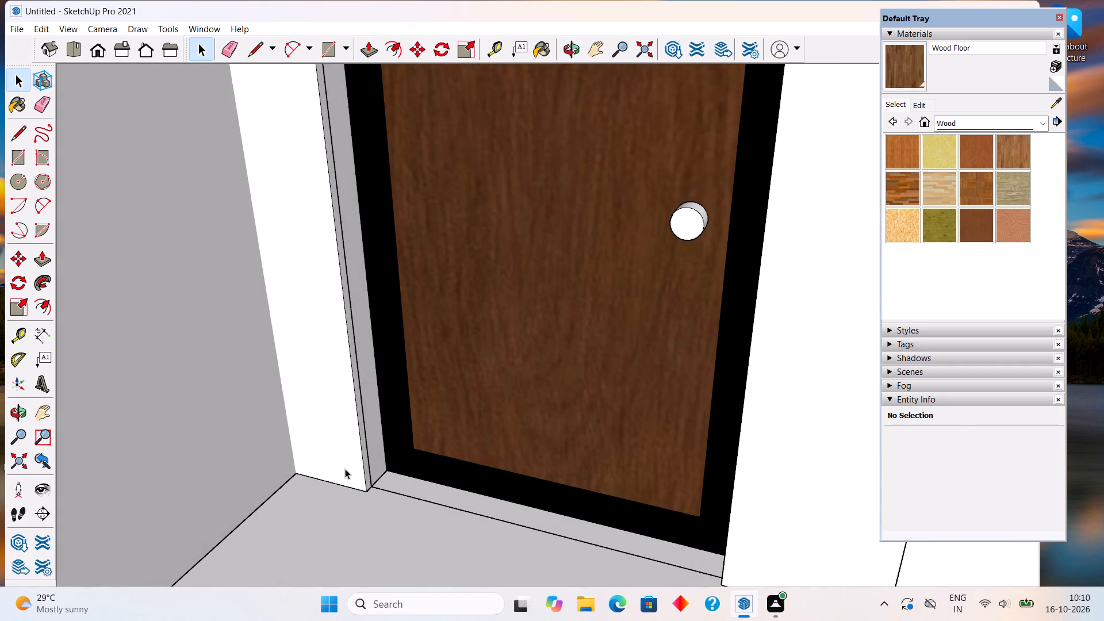
triple_click(345, 469)
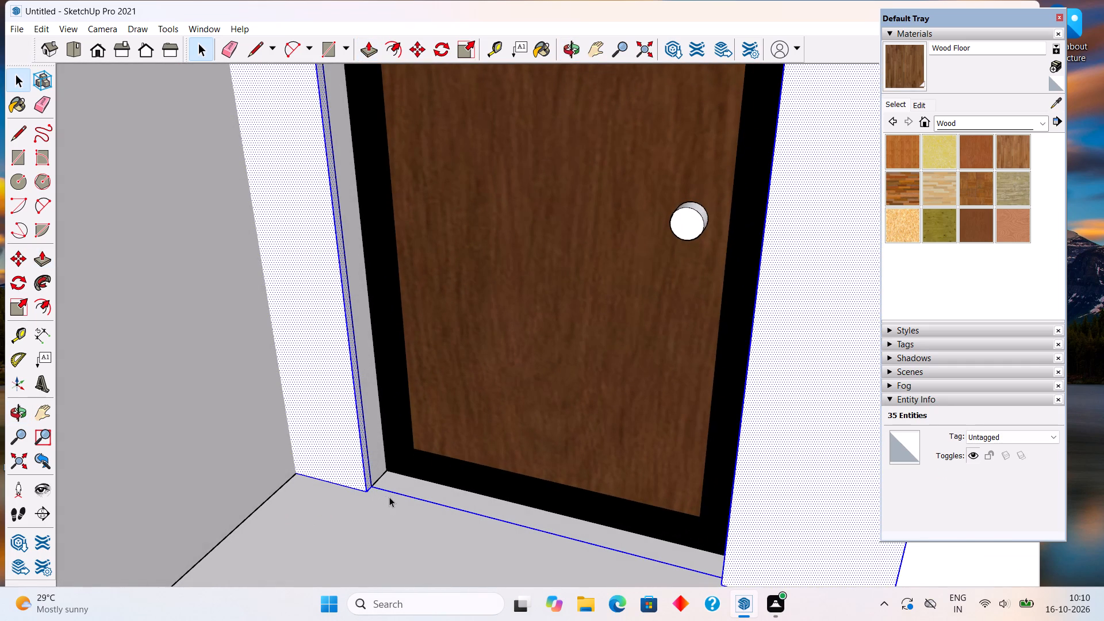
left_click(393, 495)
triple_click(394, 493)
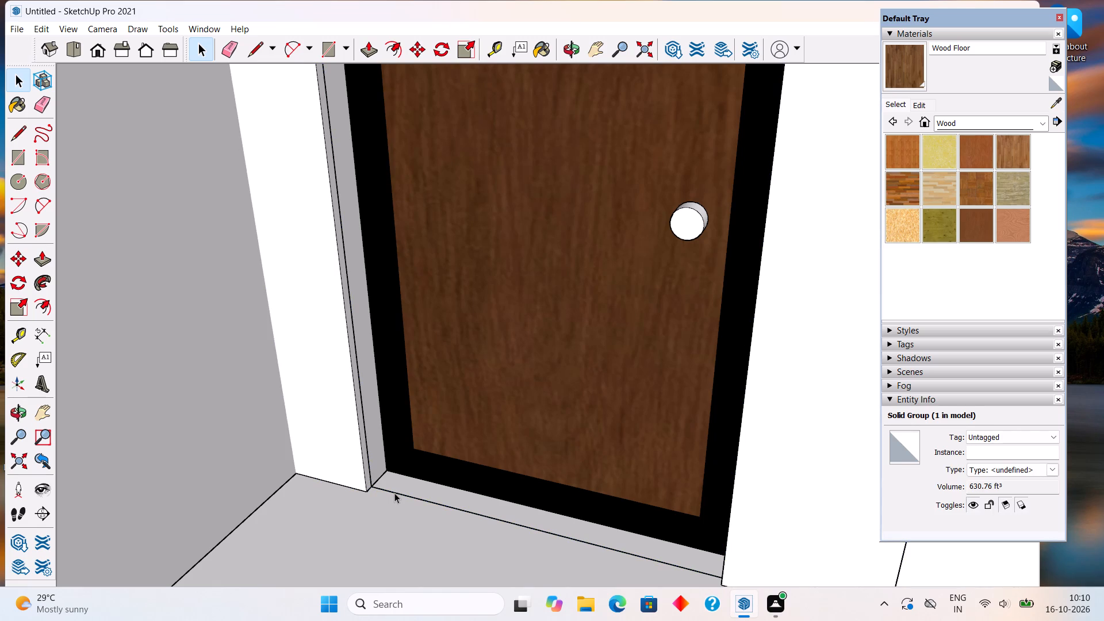
double_click(394, 493)
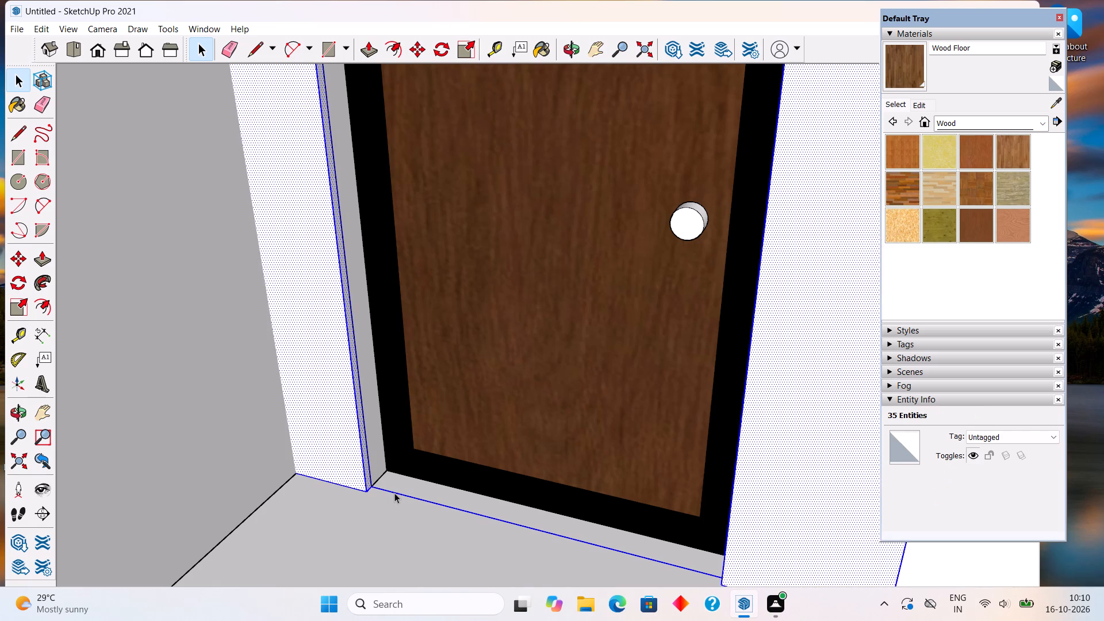
left_click(397, 493)
key("Delete")
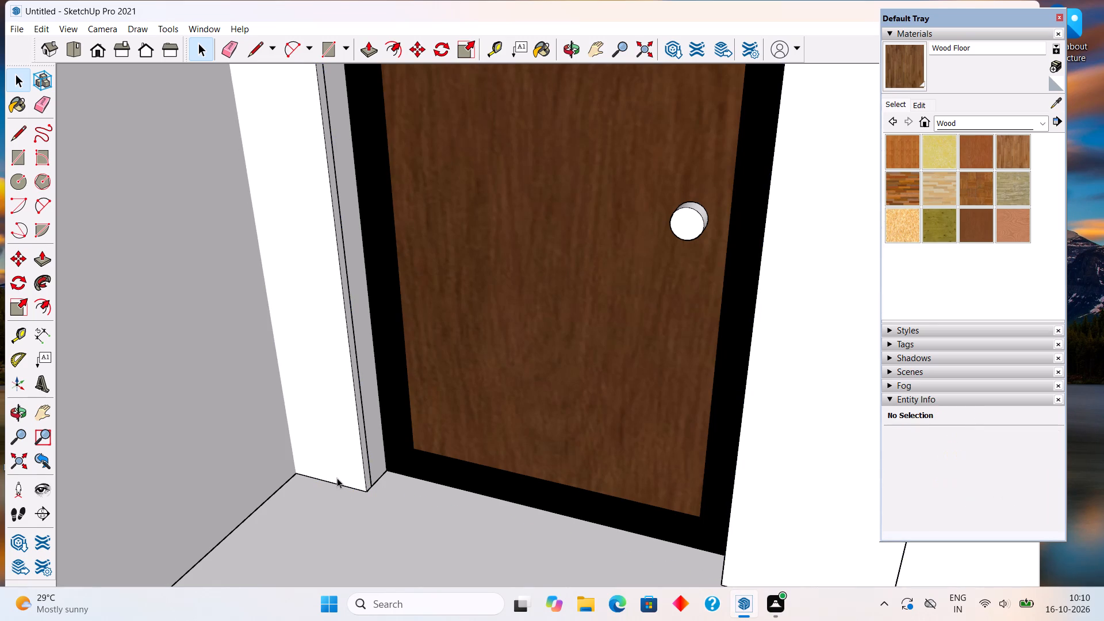
Select all connected geometry of the door surround and make it a group.
triple_click(338, 464)
right_click(338, 464)
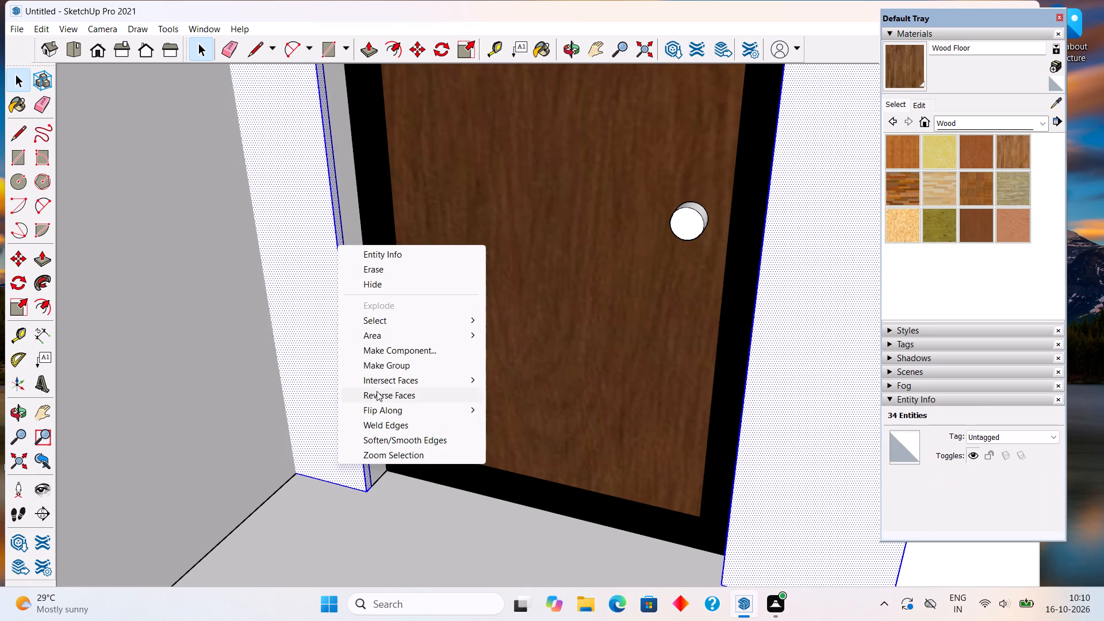
left_click(384, 367)
Sample the Wood Floor material from the side wall cladding and paint the door surround group with it.
scroll(397, 413, "down", 3)
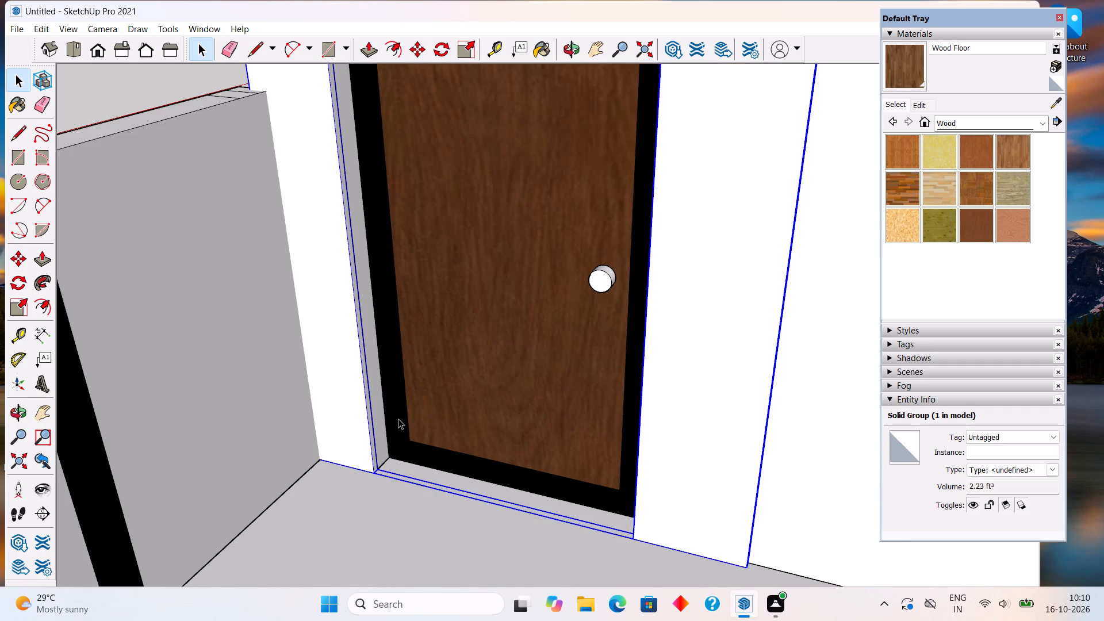
scroll(389, 458, "down", 9)
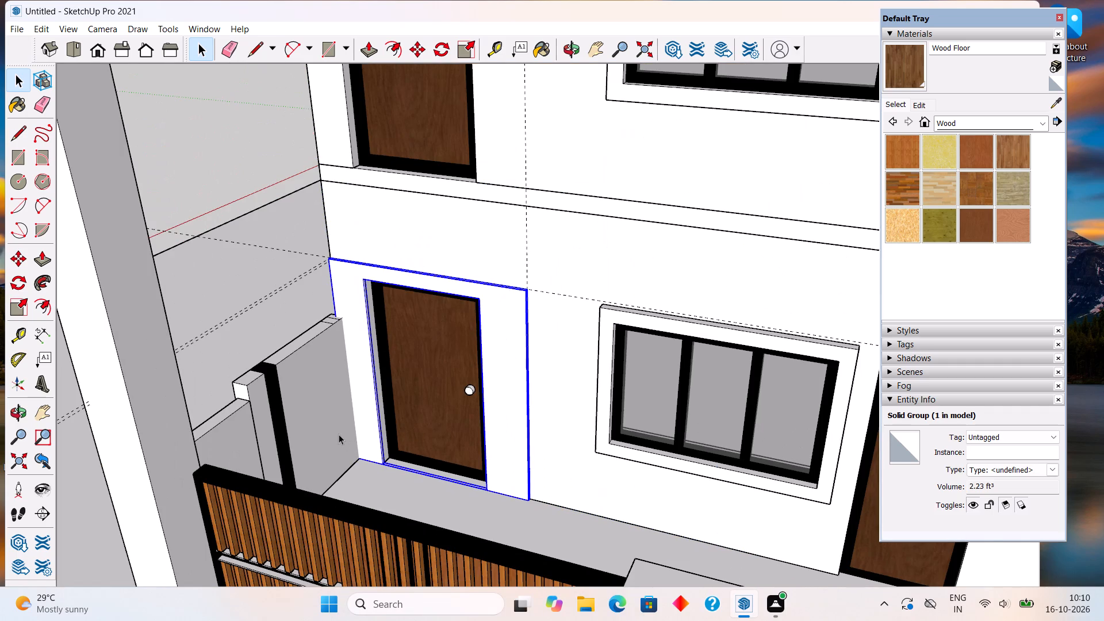
middle_click_drag(335, 430, 470, 468)
middle_click_drag(298, 472, 485, 470)
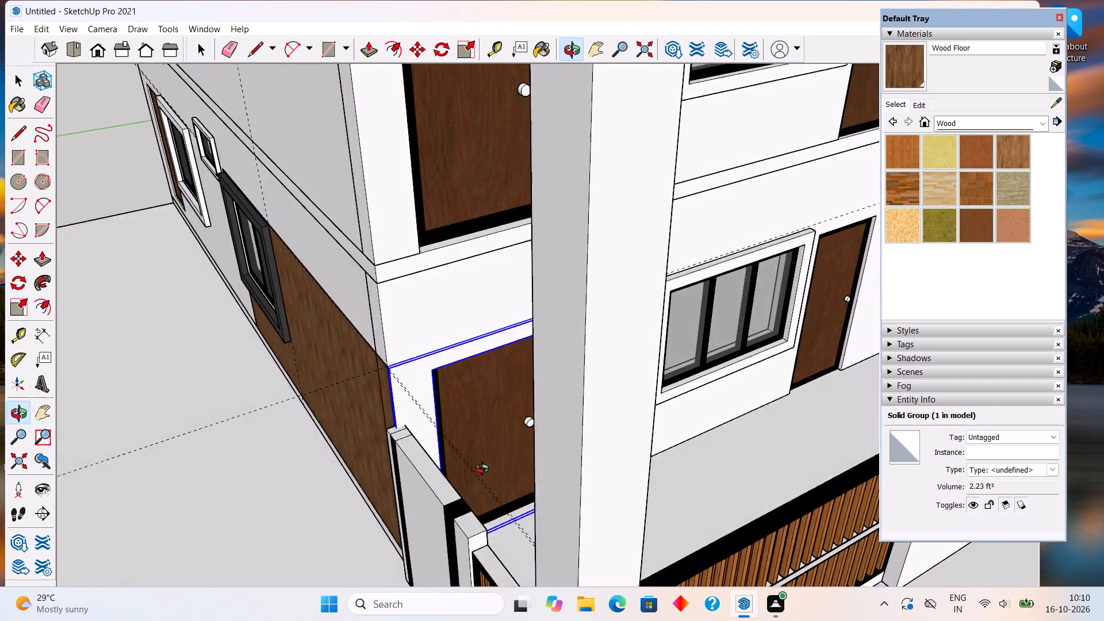
middle_click_drag(485, 470, 565, 423)
scroll(452, 427, "up", 3)
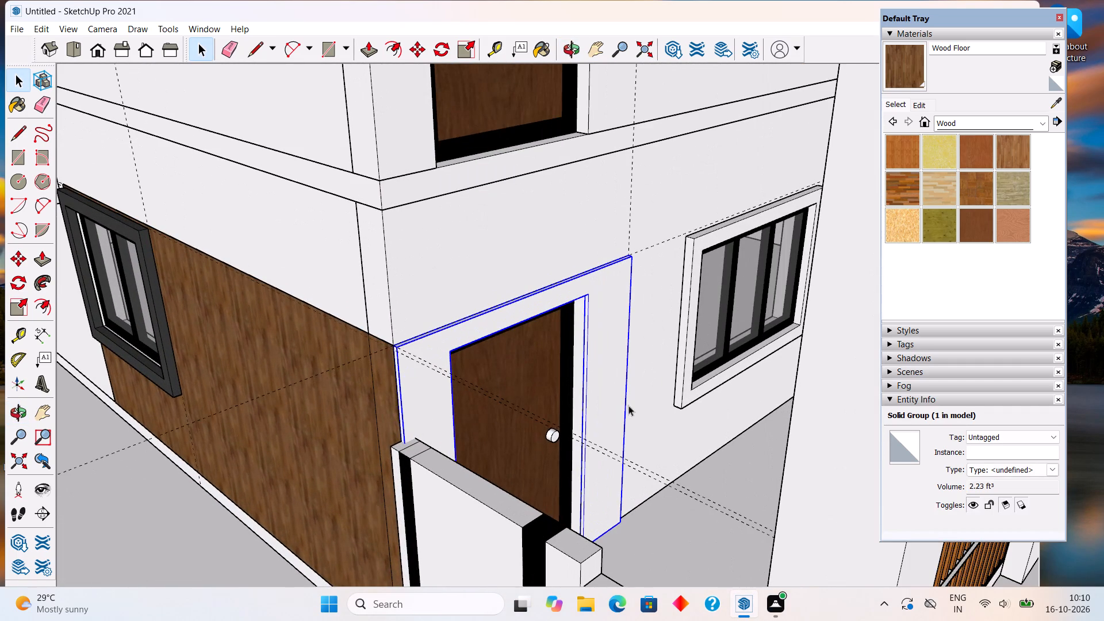
left_click(1051, 105)
left_click(367, 382)
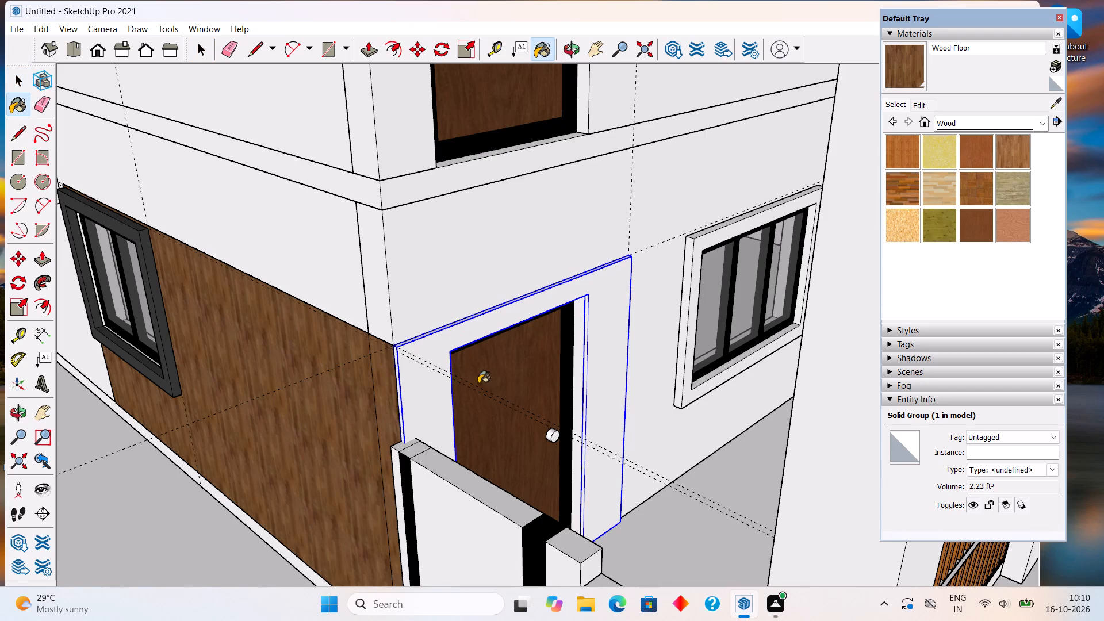
left_click(435, 408)
scroll(435, 408, "down", 3)
key("space")
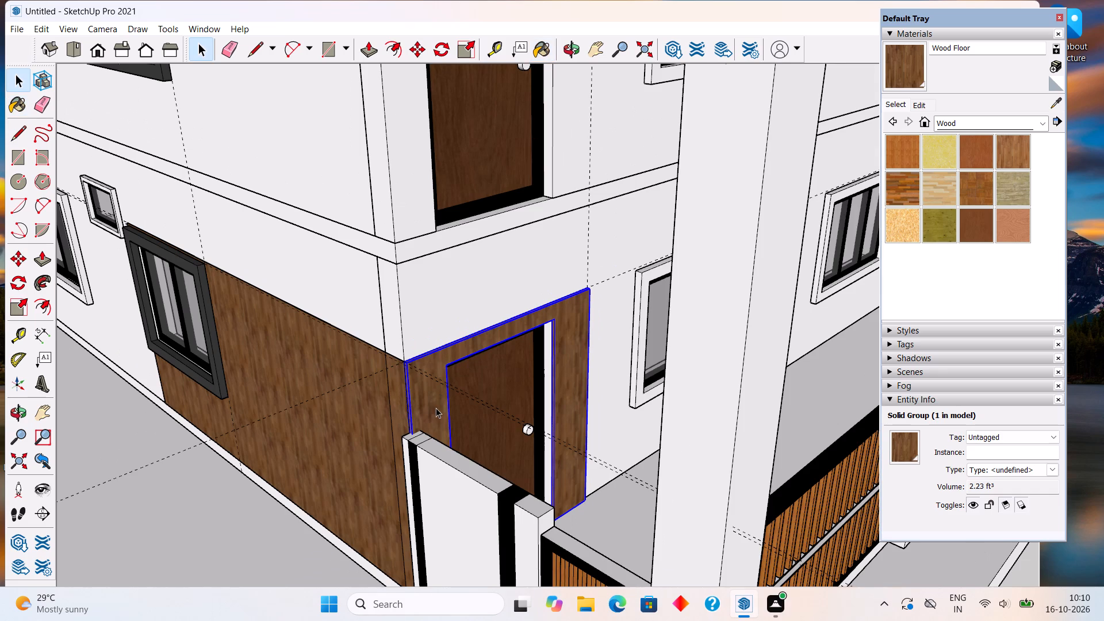
Examine the wood door surround and the side wall cladding from the gate side, the side facade and the building corner.
scroll(436, 408, "down", 15)
left_click(768, 493)
middle_click_drag(623, 469, 438, 363)
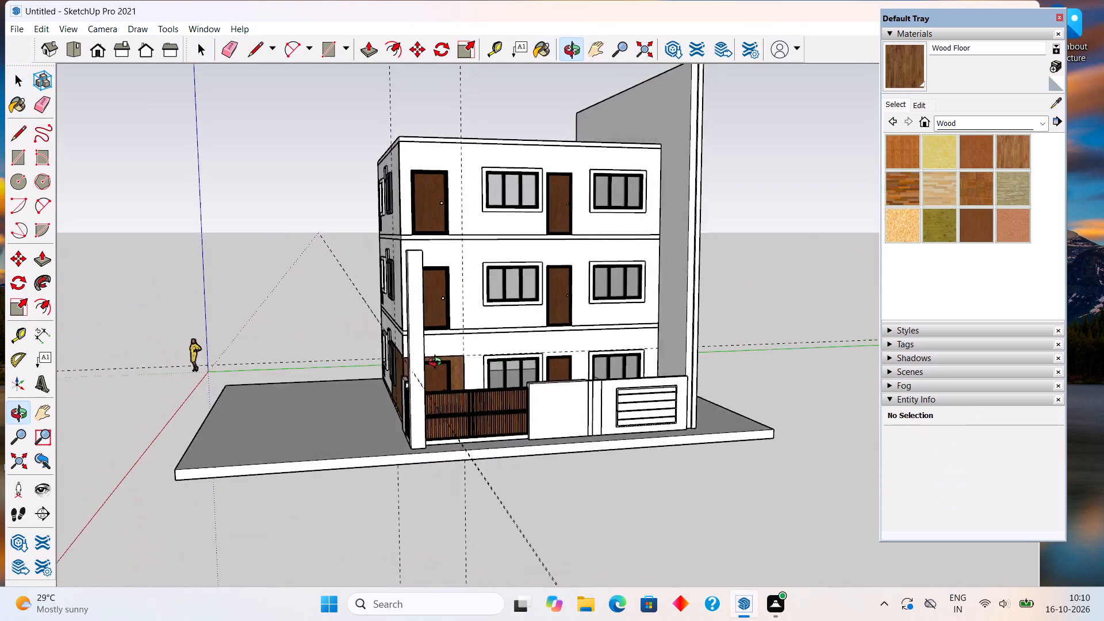
middle_click_drag(438, 363, 430, 362)
scroll(436, 365, "up", 14)
middle_click_drag(465, 402, 375, 369)
scroll(375, 369, "up", 1)
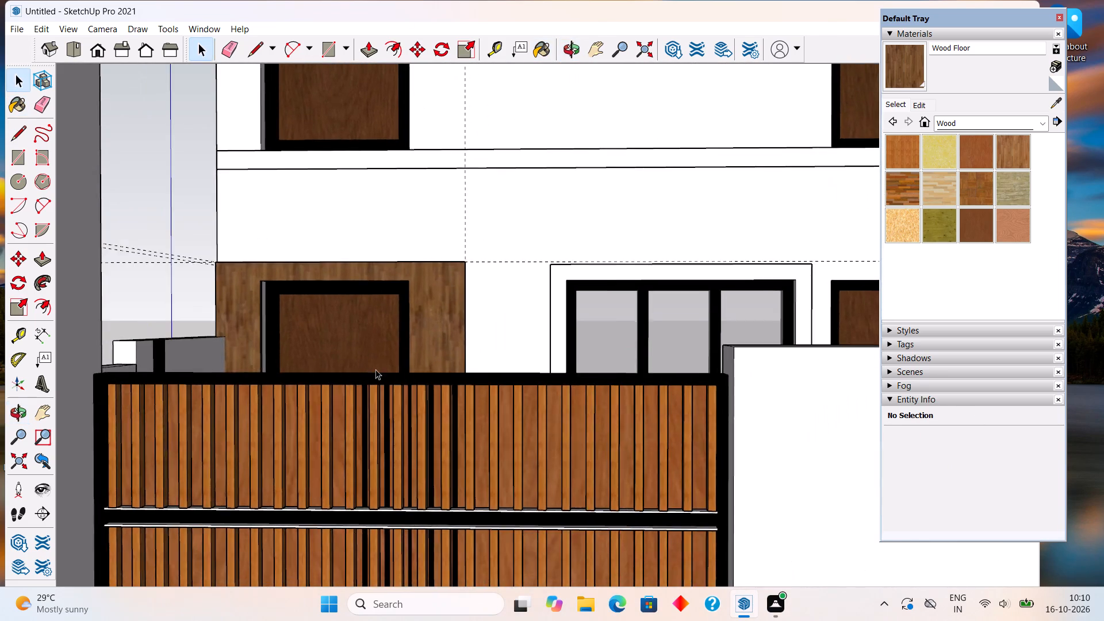
scroll(375, 369, "up", 1)
middle_click_drag(436, 393, 529, 505)
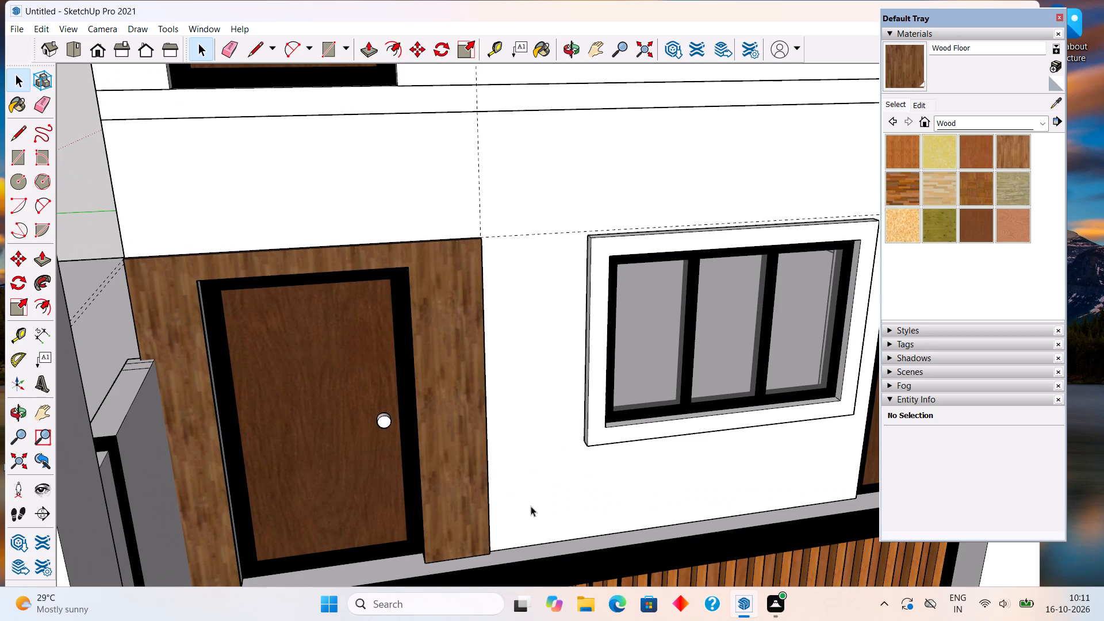
scroll(531, 506, "down", 9)
middle_click_drag(492, 501, 564, 393)
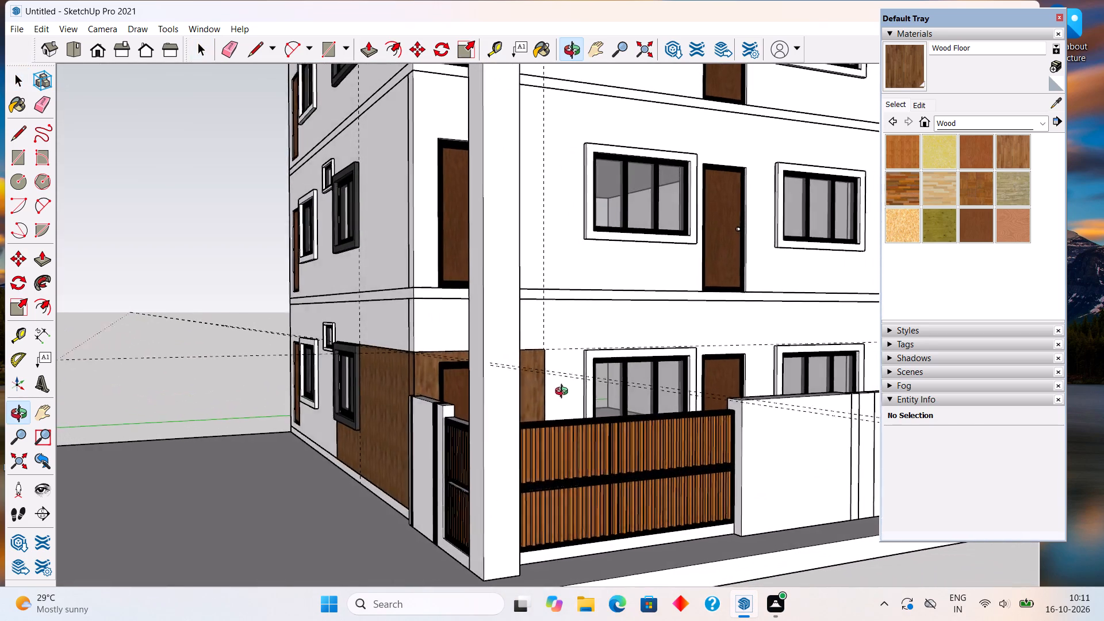
middle_click_drag(564, 393, 604, 397)
middle_click_drag(399, 426, 796, 442)
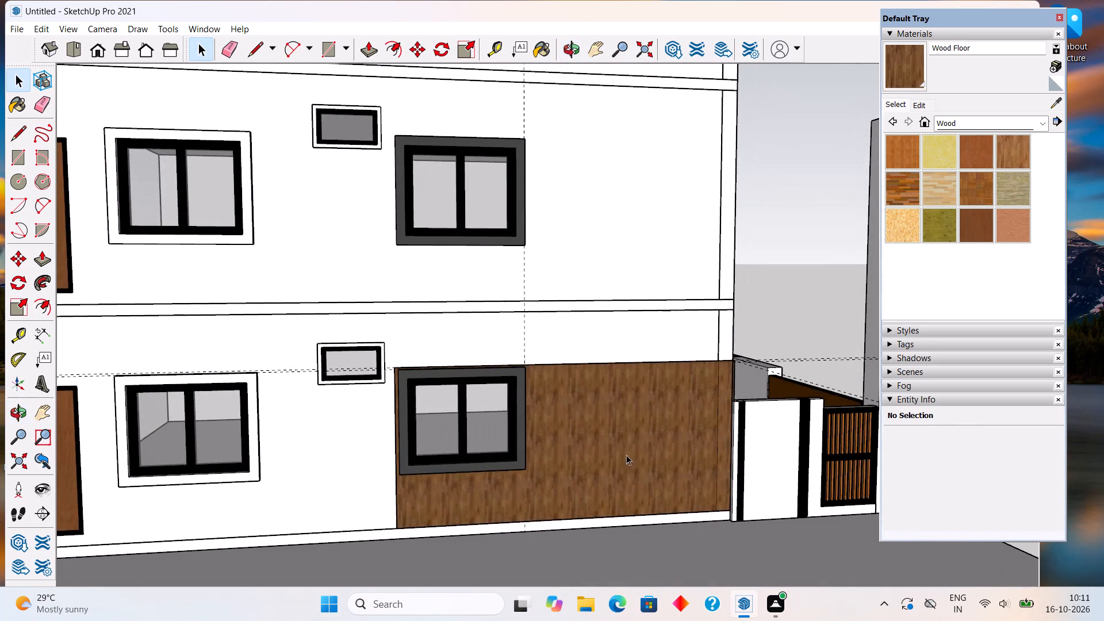
scroll(540, 458, "up", 8)
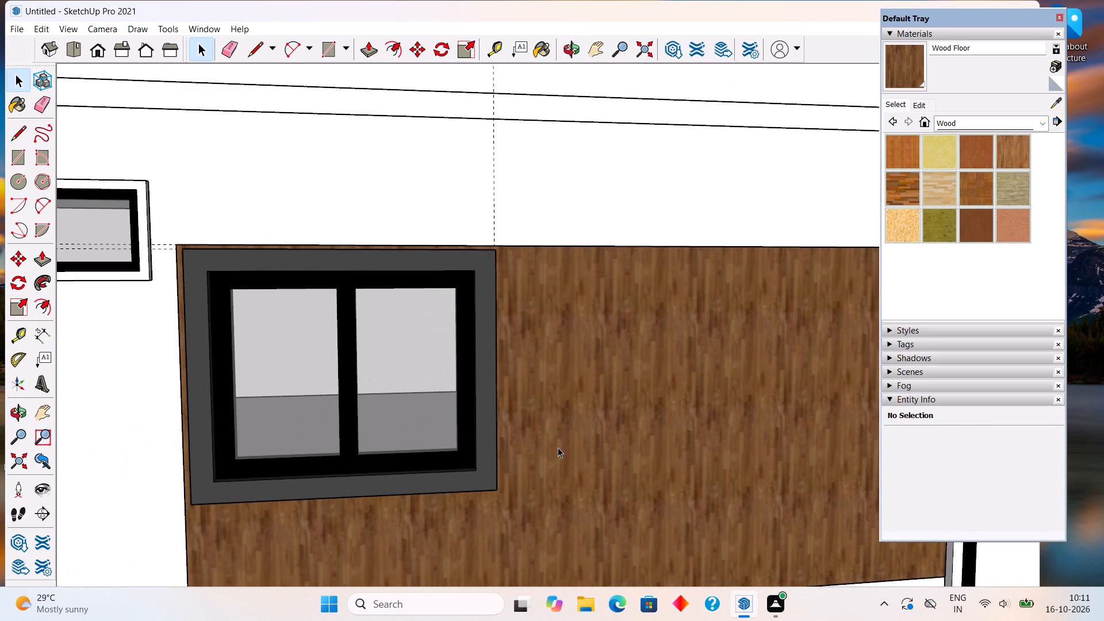
scroll(559, 447, "down", 3)
middle_click_drag(559, 369, 497, 363)
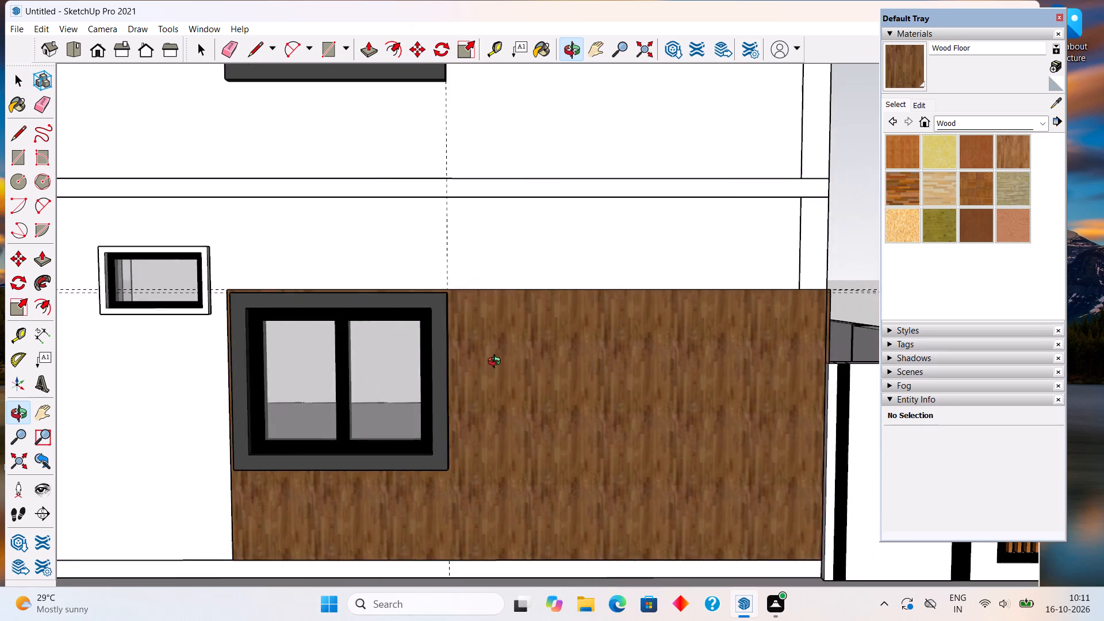
middle_click_drag(497, 363, 539, 333)
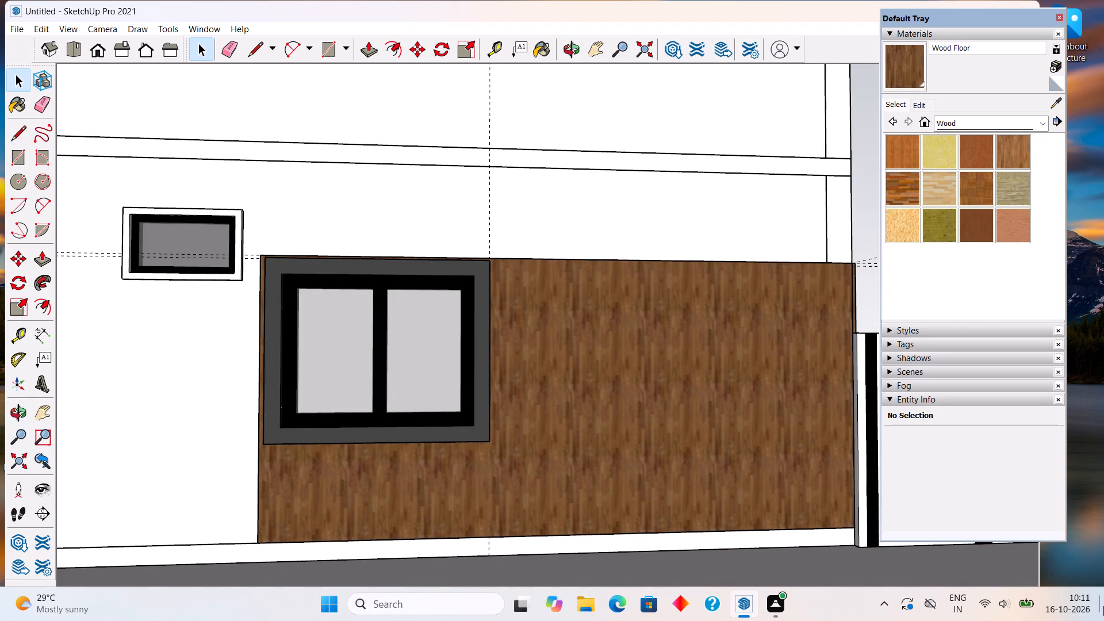
middle_click_drag(540, 423, 423, 465)
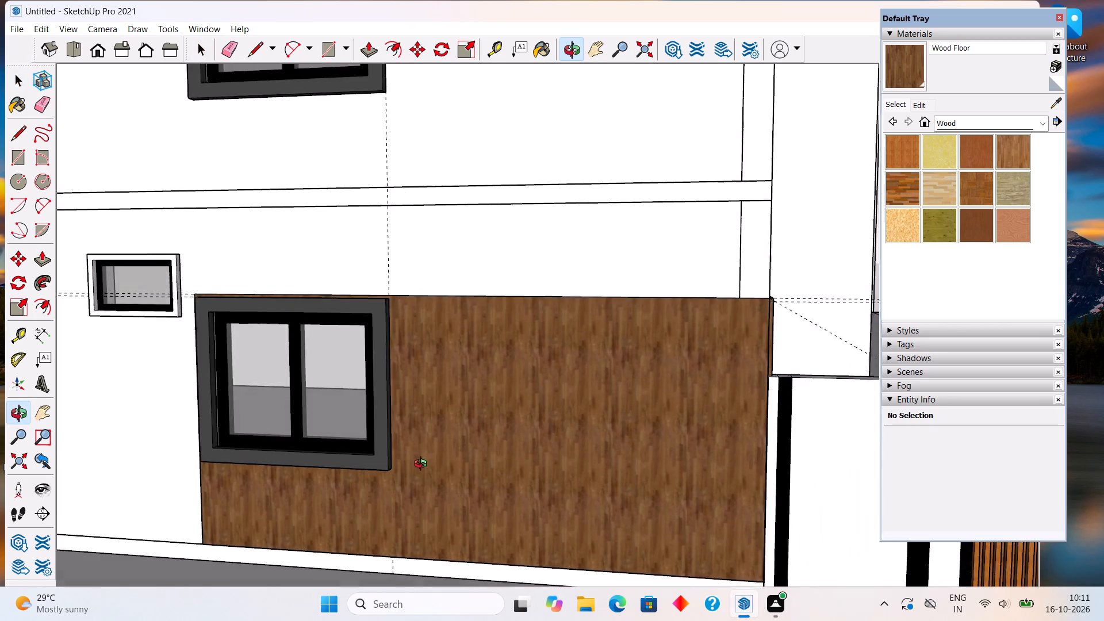
middle_click_drag(423, 465, 409, 472)
scroll(412, 470, "down", 3)
middle_click_drag(471, 405, 389, 492)
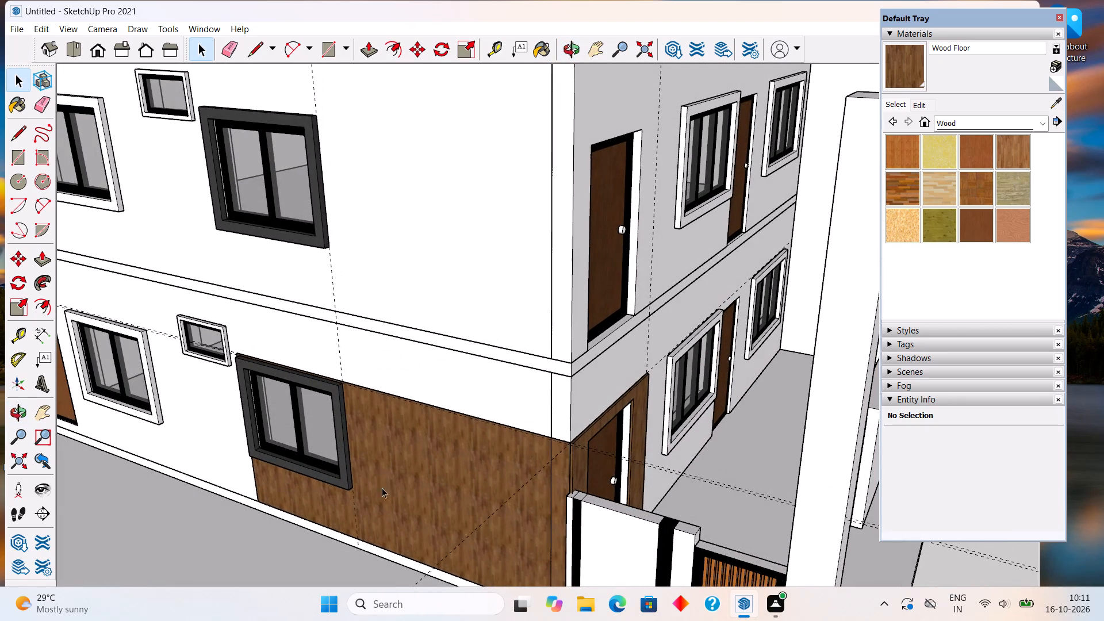
Select the wood cladding group around the ground-floor window on the side wall.
left_click(396, 475)
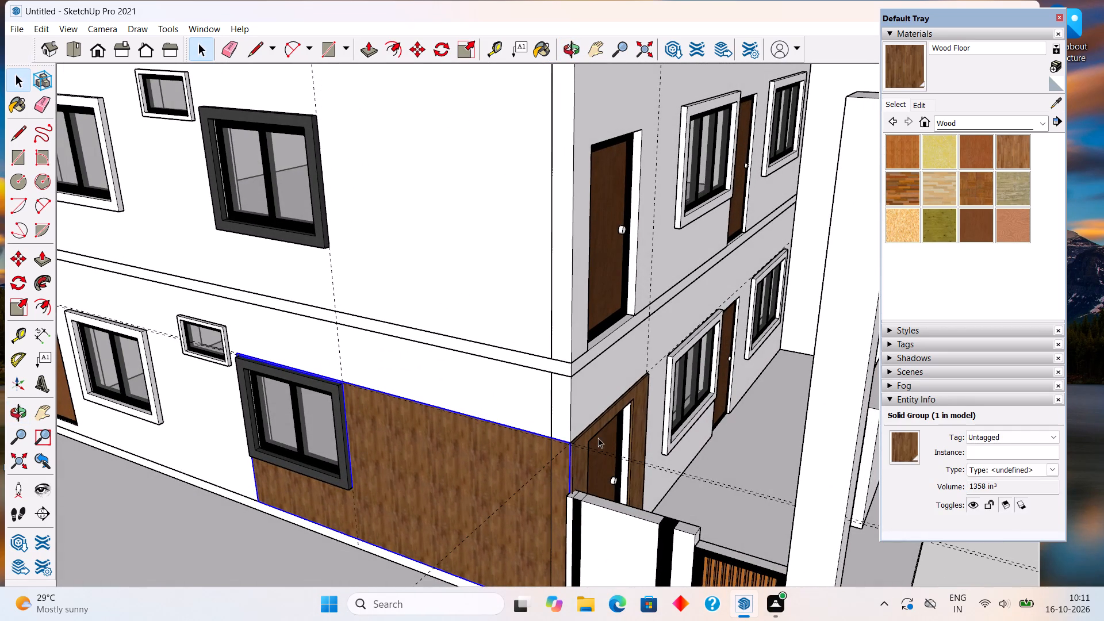
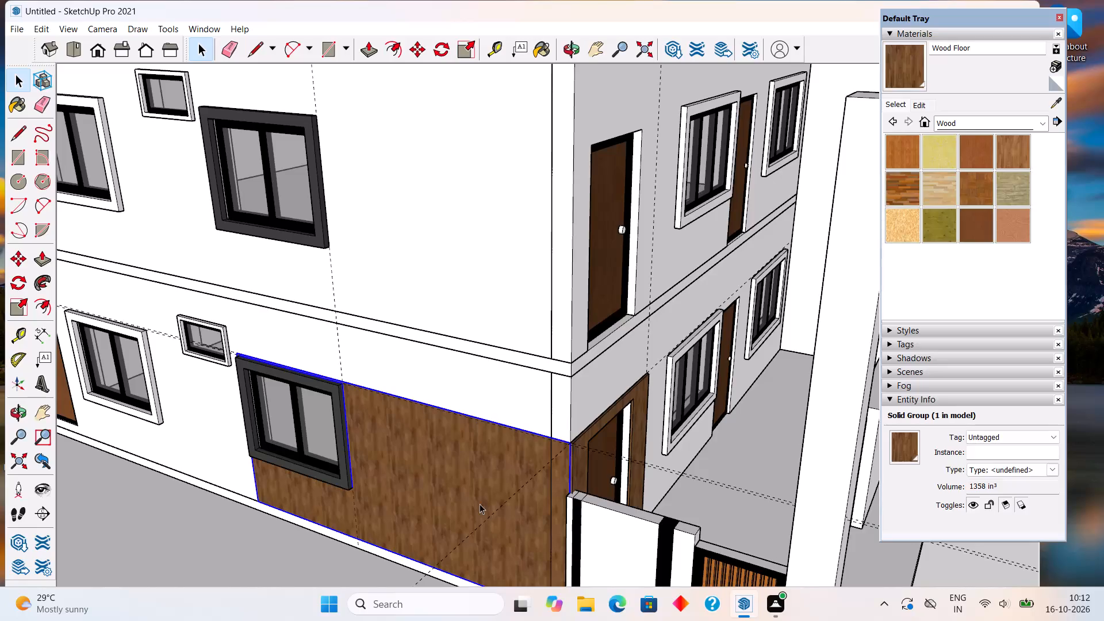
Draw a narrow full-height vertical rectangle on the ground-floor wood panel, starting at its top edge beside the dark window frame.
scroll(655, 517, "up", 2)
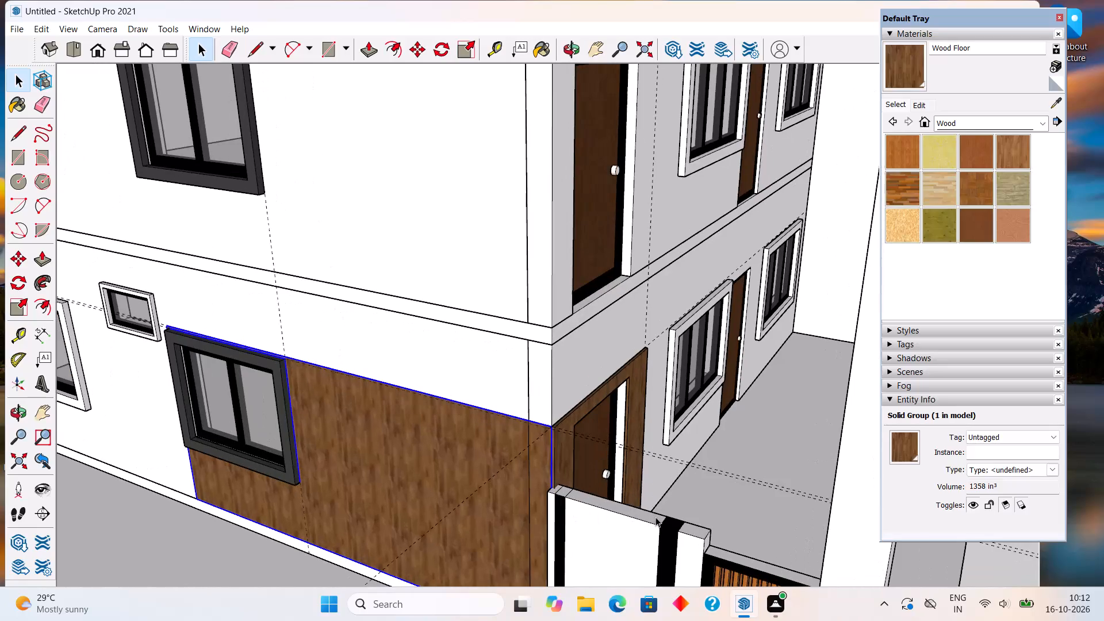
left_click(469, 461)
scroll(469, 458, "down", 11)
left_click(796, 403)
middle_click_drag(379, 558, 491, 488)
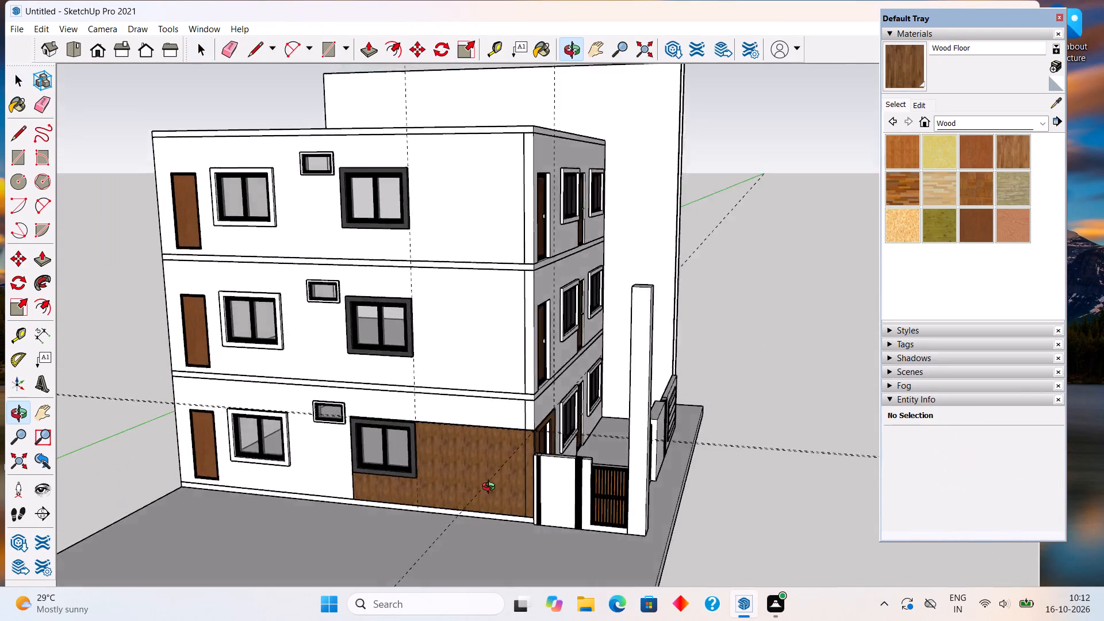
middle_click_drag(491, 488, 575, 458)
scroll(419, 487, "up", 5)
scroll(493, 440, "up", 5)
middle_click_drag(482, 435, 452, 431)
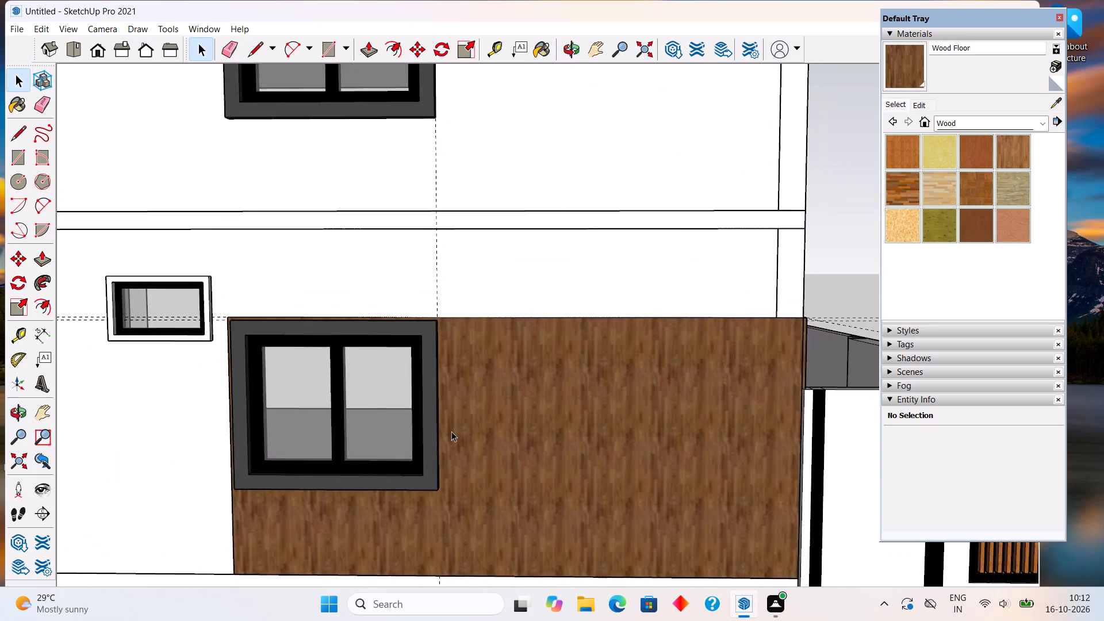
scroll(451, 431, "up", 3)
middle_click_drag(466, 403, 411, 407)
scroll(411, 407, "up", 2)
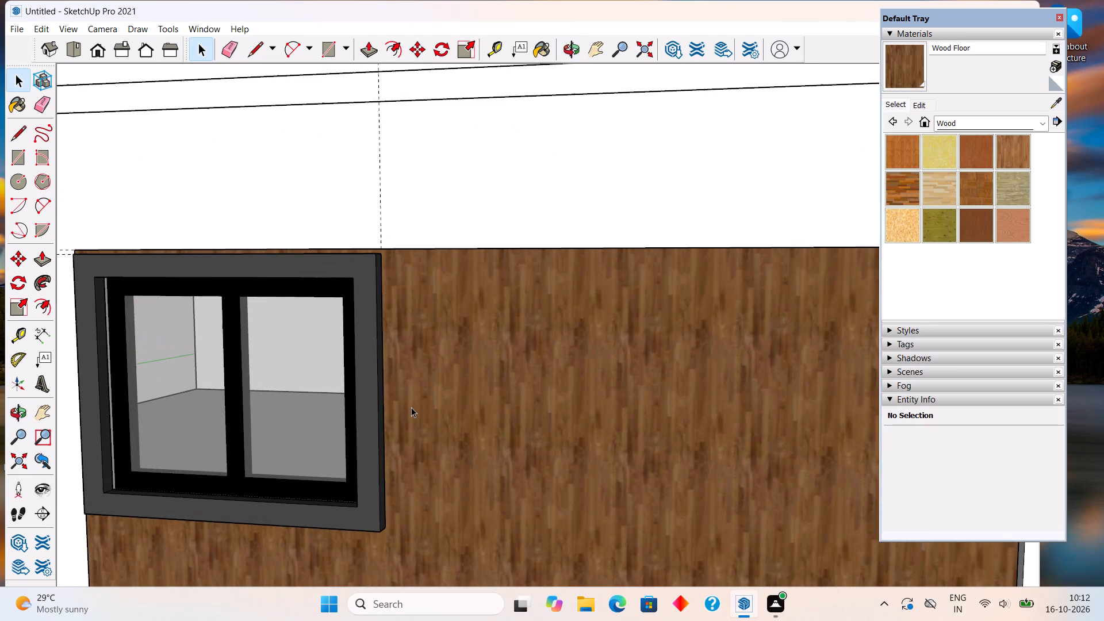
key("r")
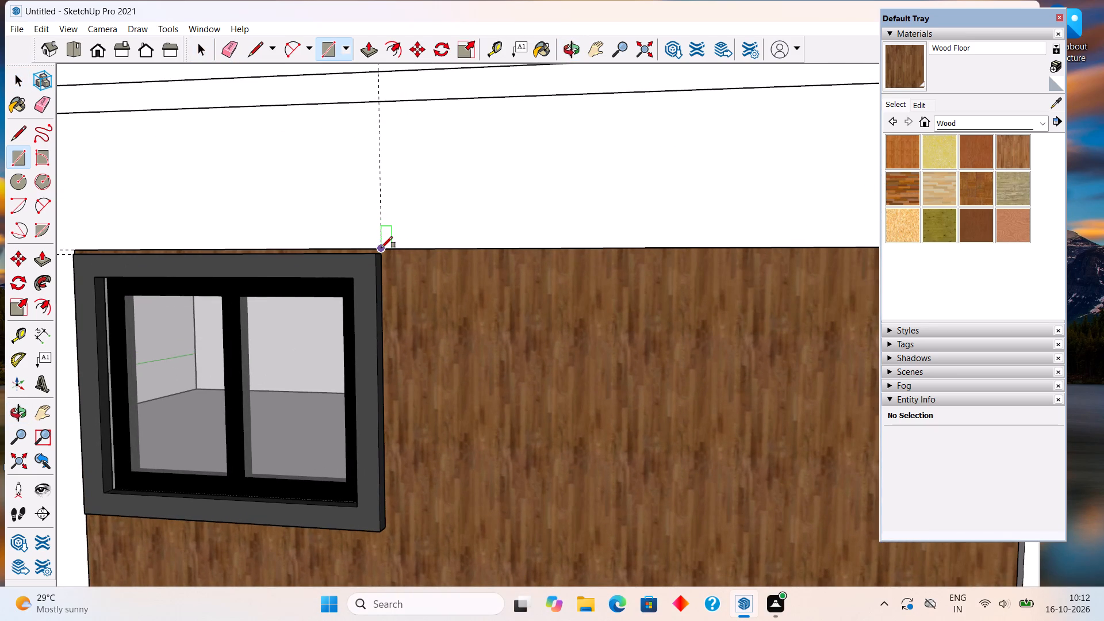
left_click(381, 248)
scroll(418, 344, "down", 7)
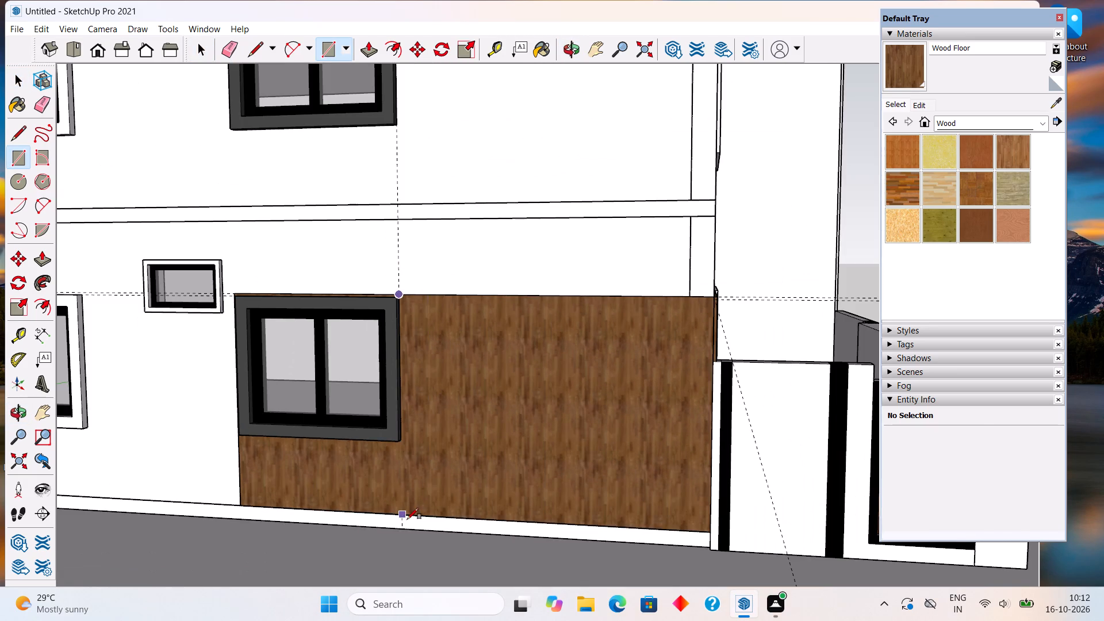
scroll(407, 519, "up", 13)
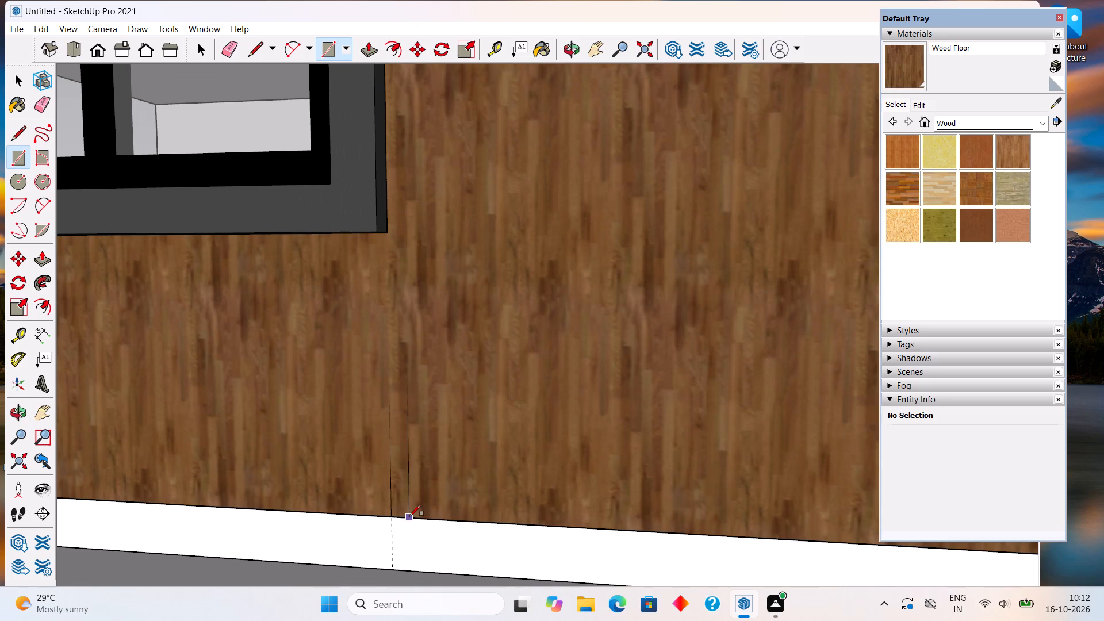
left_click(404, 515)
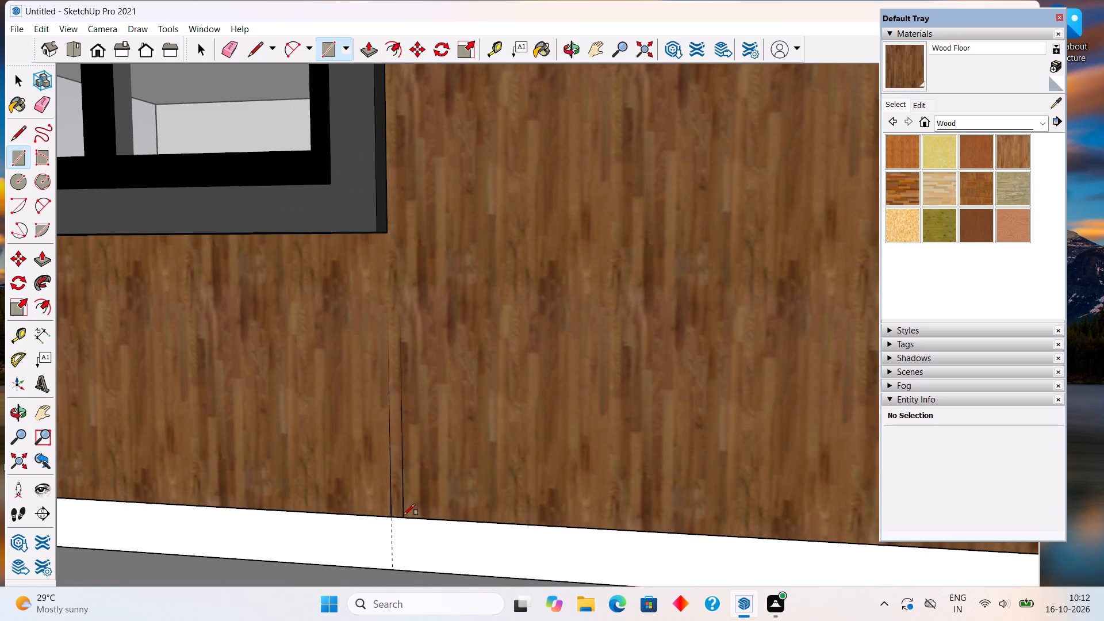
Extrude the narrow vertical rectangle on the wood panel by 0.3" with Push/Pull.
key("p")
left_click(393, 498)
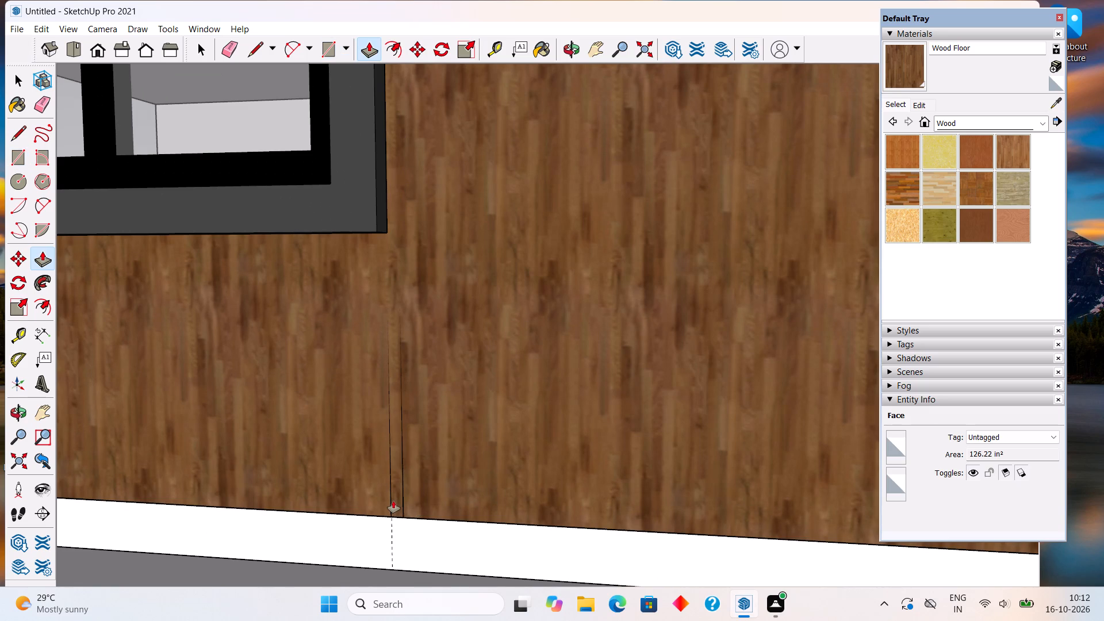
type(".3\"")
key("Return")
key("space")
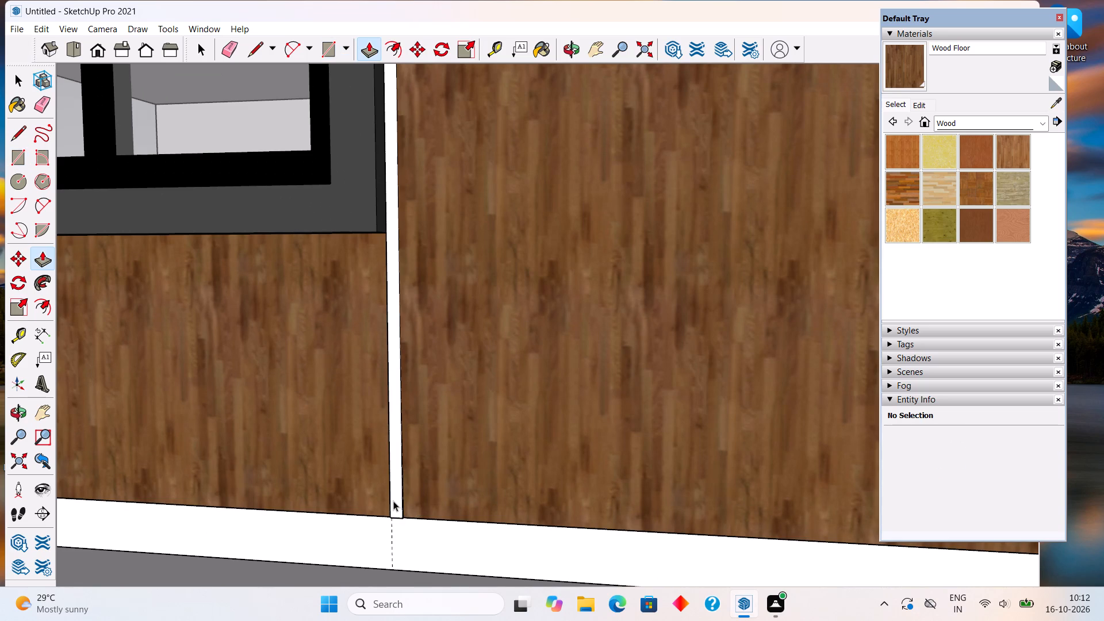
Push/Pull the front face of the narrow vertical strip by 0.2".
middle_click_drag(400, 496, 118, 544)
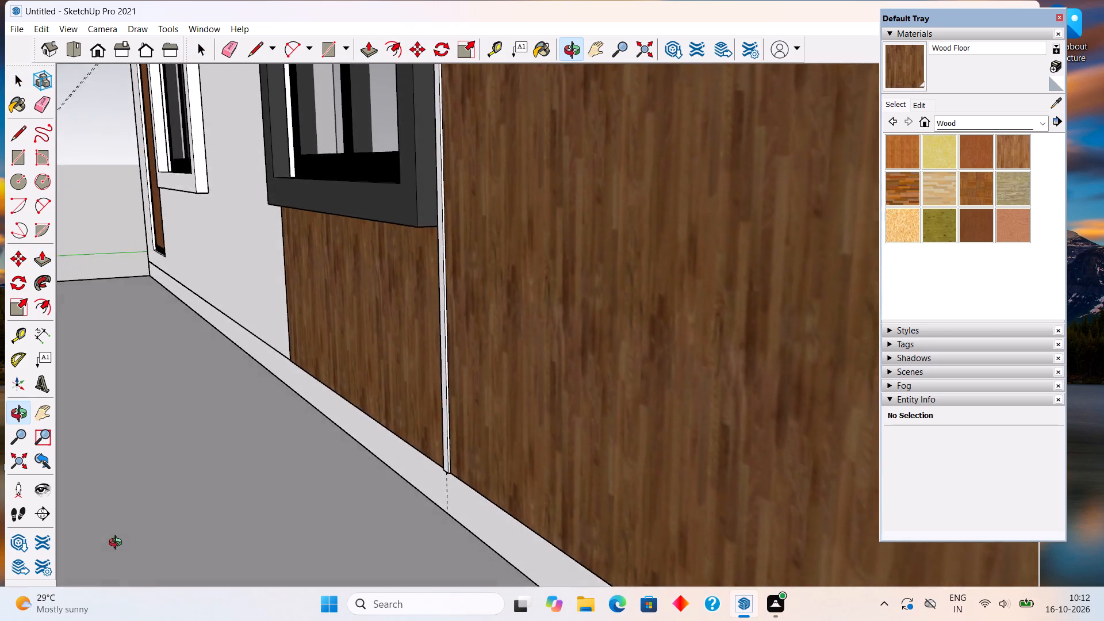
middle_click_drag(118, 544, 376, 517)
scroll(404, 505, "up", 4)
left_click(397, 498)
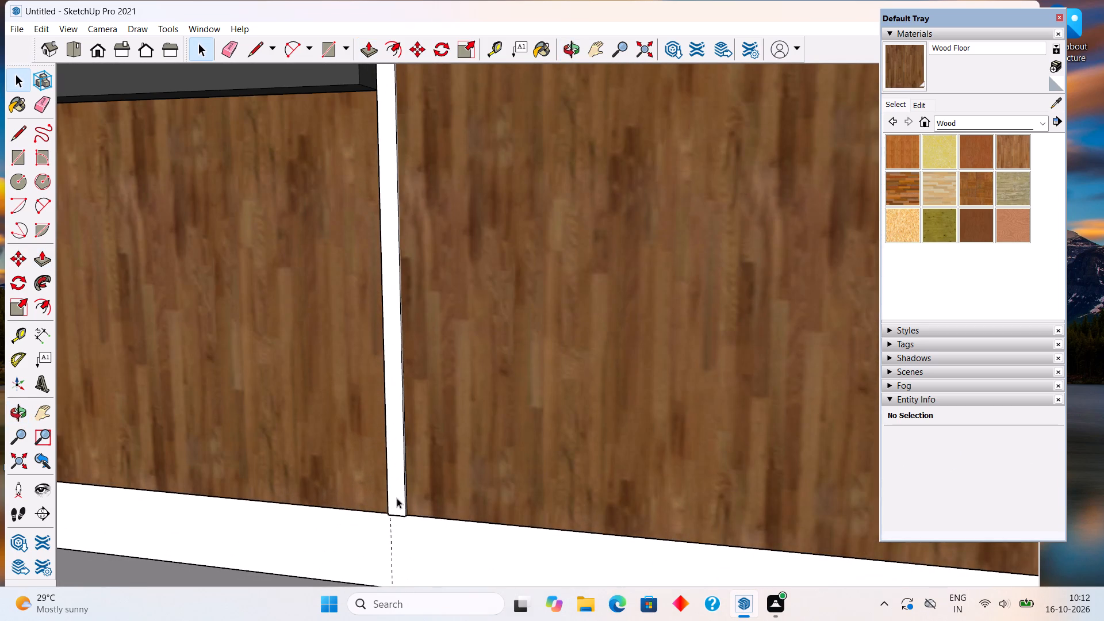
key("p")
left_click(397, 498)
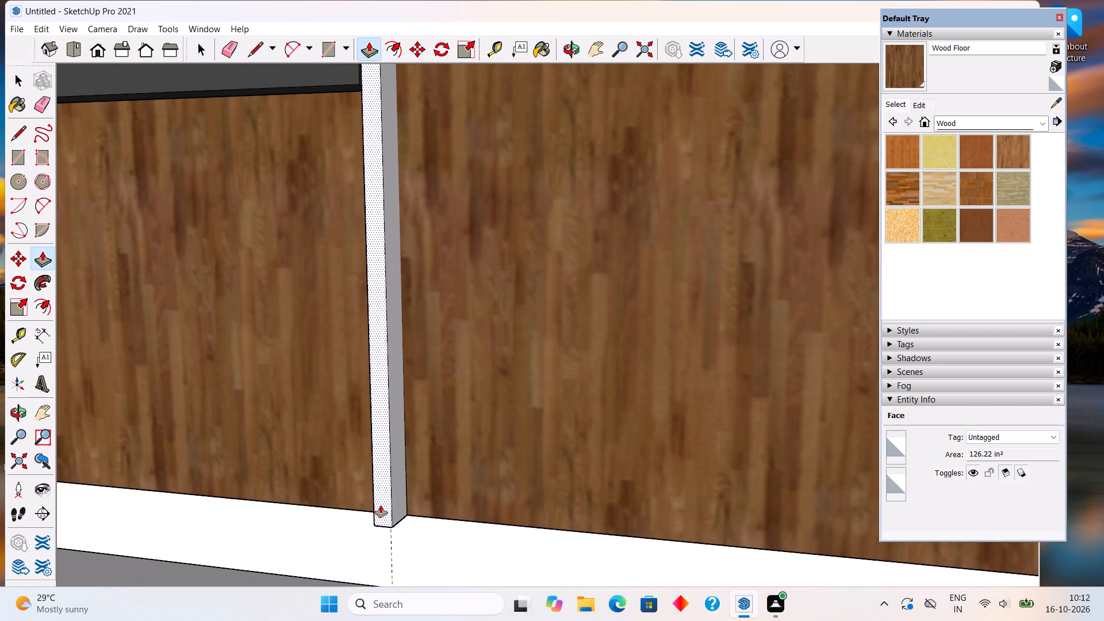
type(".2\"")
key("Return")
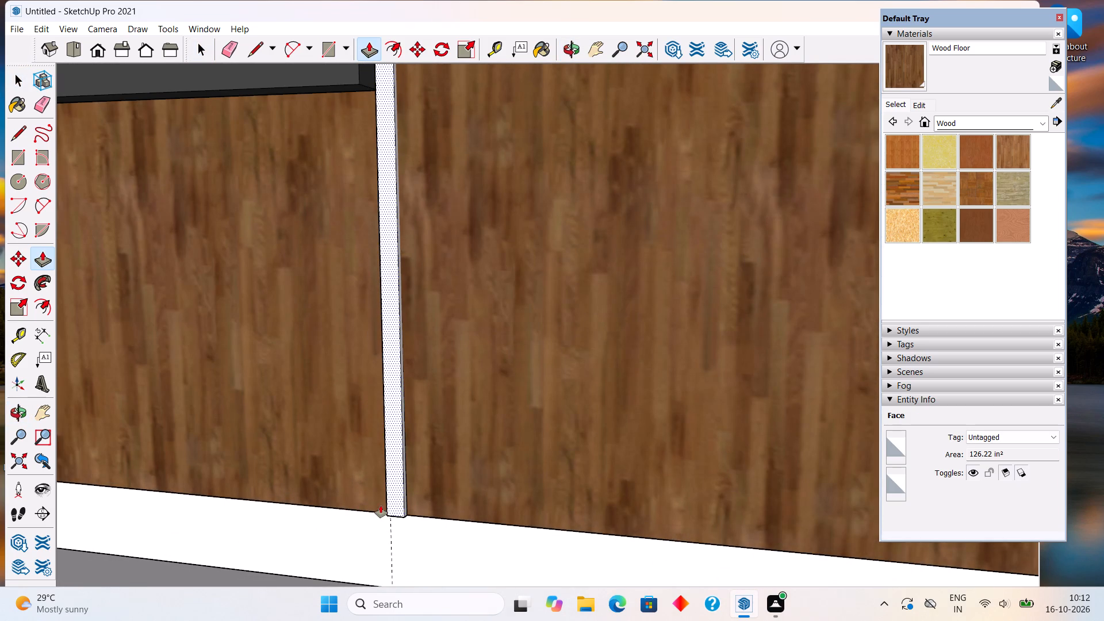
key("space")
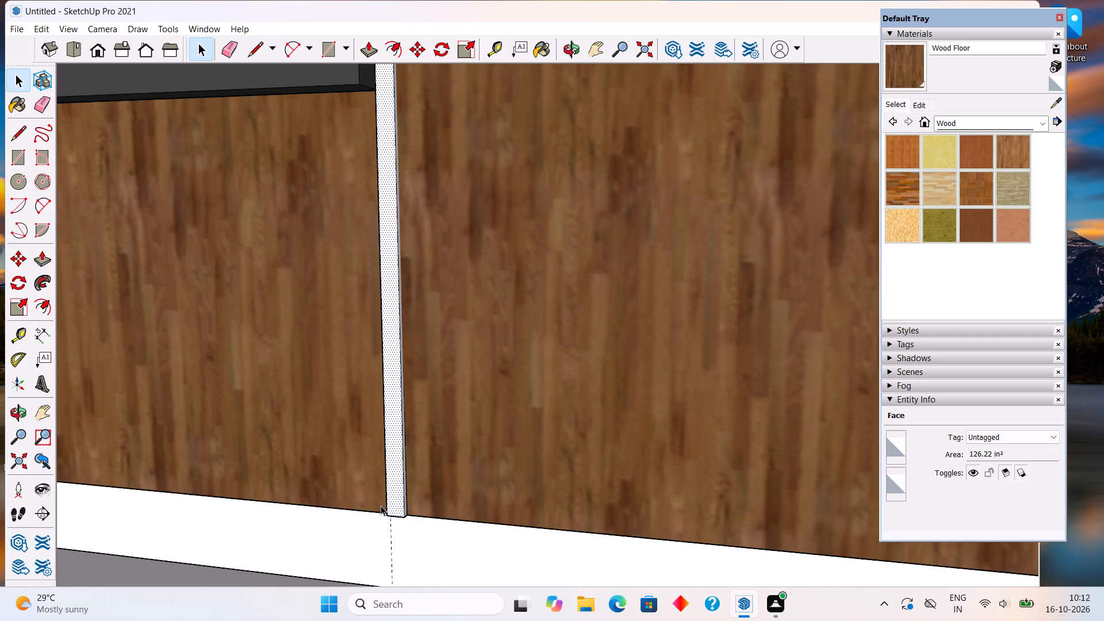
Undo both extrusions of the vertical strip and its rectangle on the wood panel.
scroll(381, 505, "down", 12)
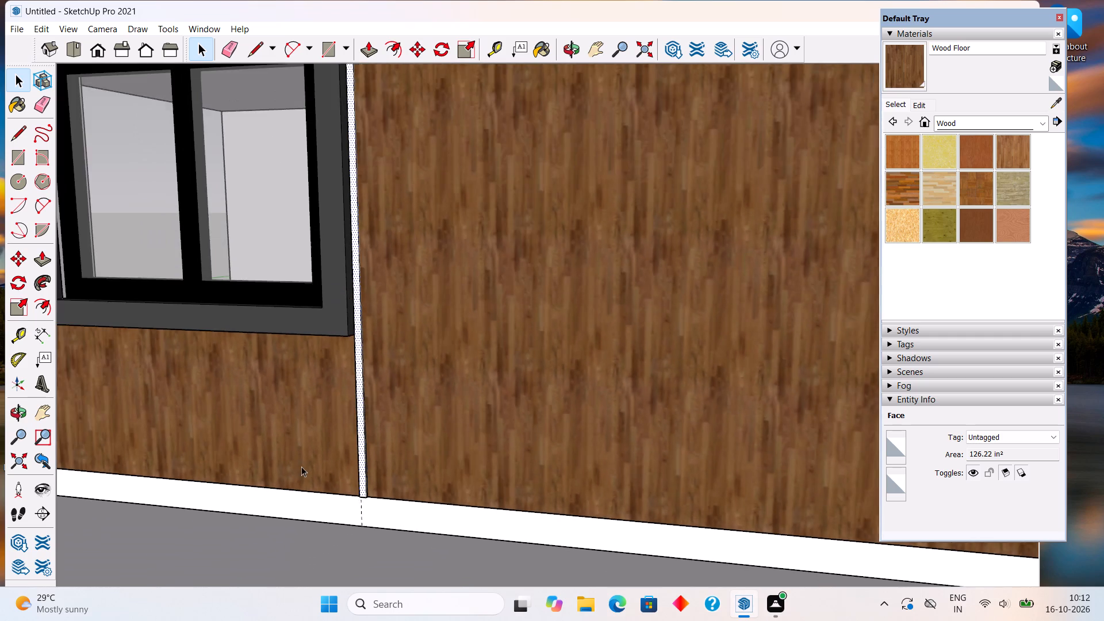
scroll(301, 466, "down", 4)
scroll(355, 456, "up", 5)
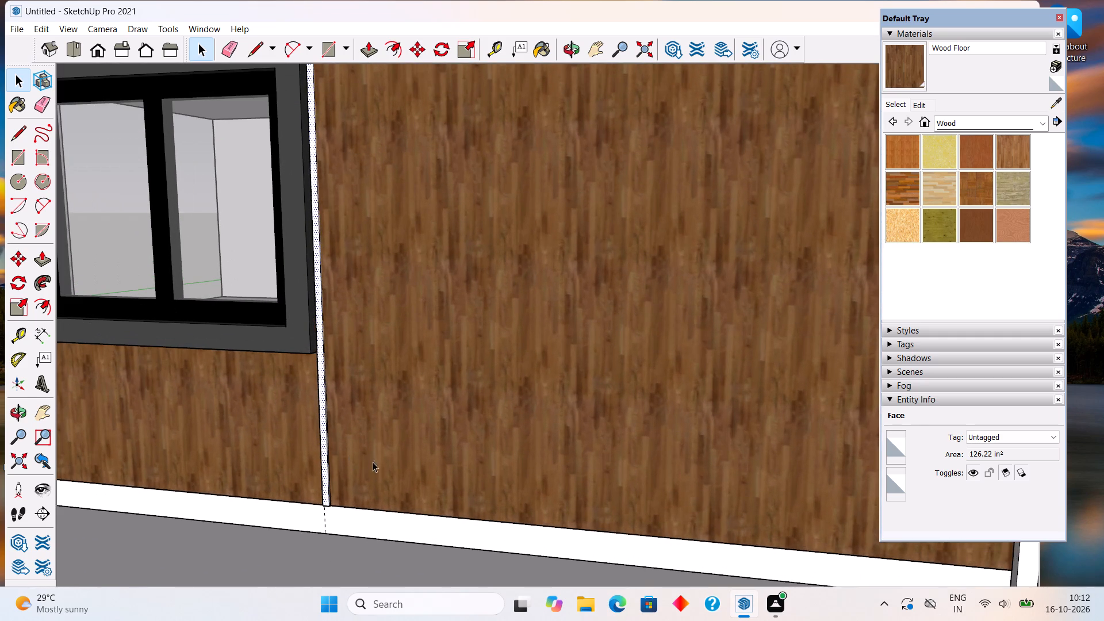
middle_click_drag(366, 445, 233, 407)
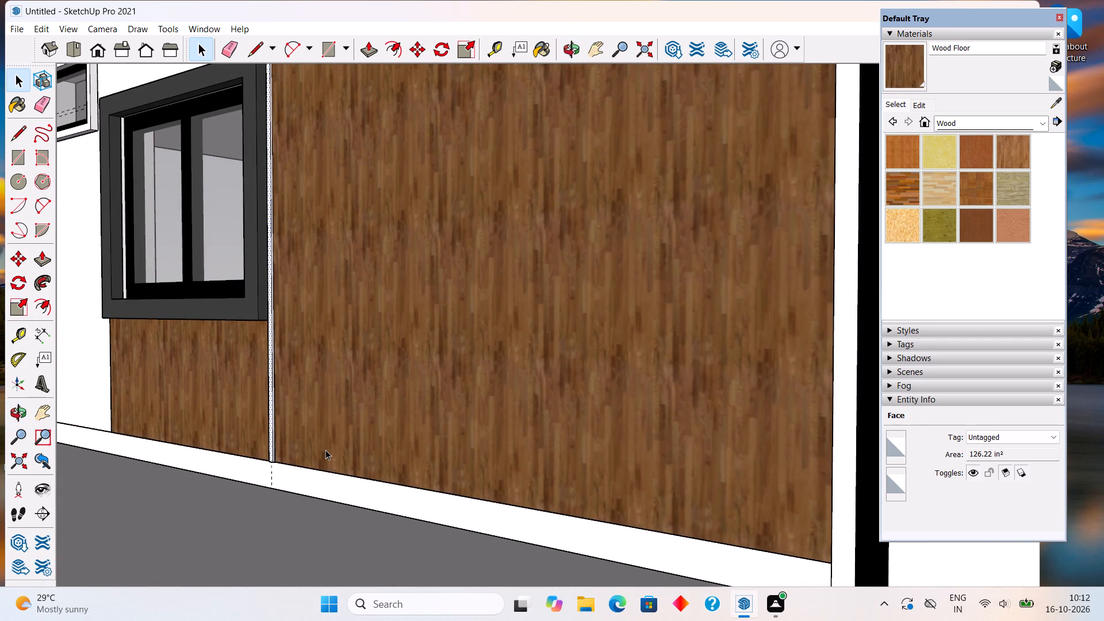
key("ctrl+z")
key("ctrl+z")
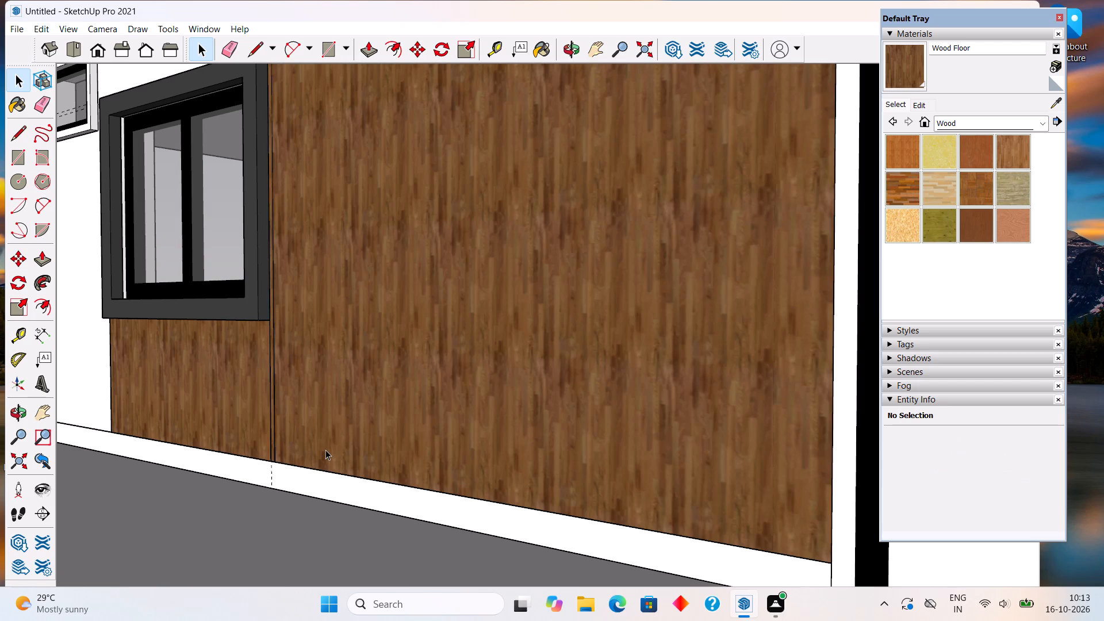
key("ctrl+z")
Place two vertical guides on the wood panel alongside the dark window frame, the second offset 1" from the first.
middle_click_drag(364, 469, 622, 496)
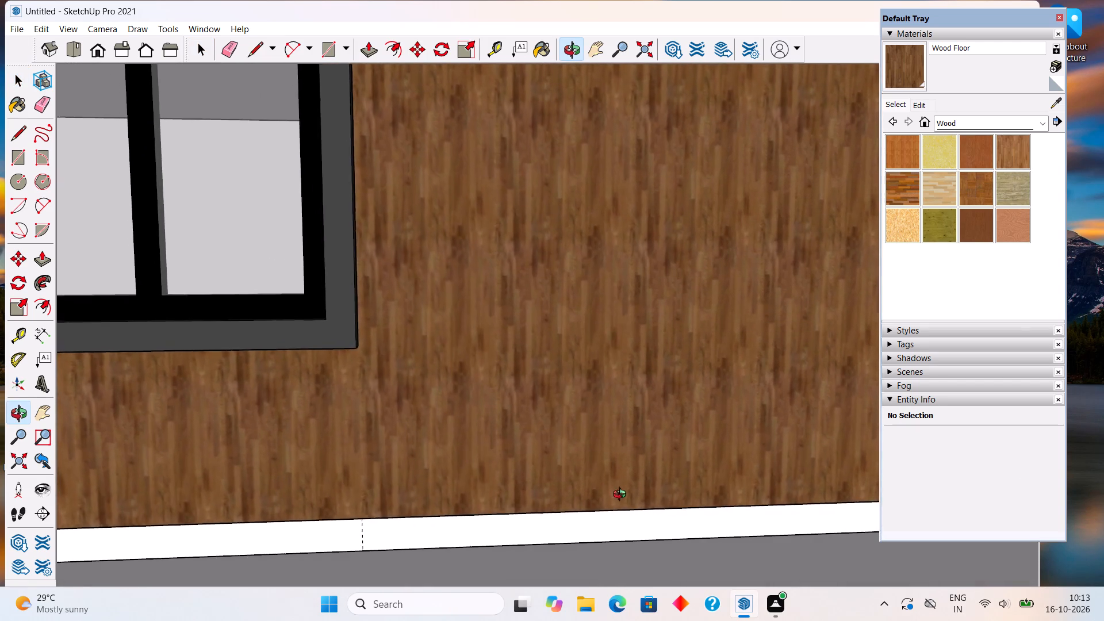
middle_click_drag(622, 496, 632, 521)
scroll(632, 521, "down", 4)
middle_click_drag(484, 382, 347, 412)
scroll(351, 325, "up", 7)
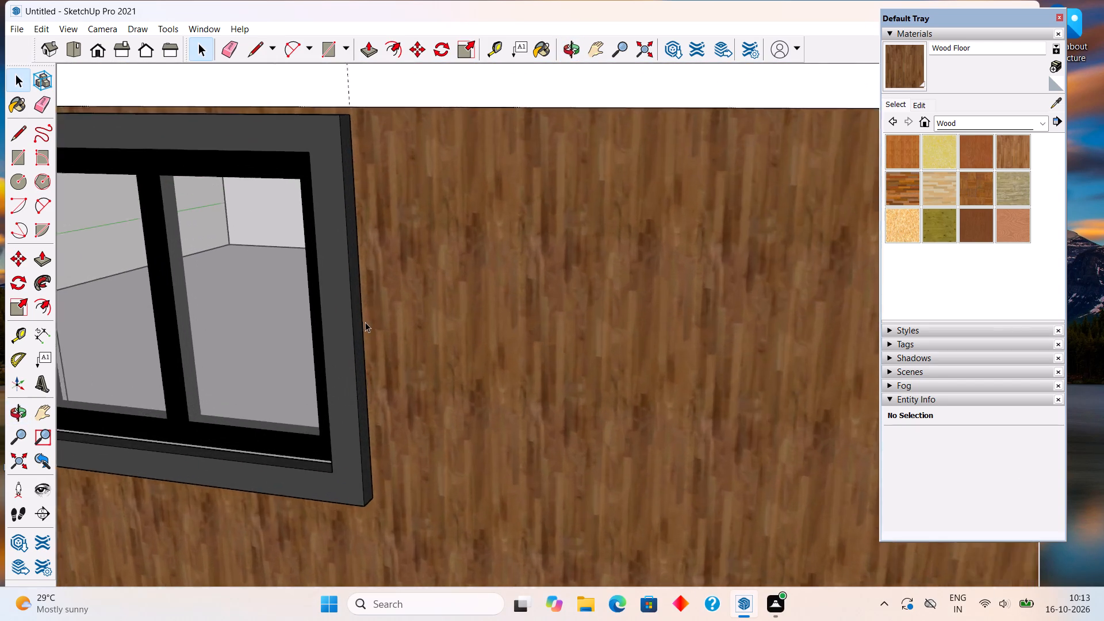
scroll(365, 322, "up", 3)
key("t")
scroll(369, 317, "up", 3)
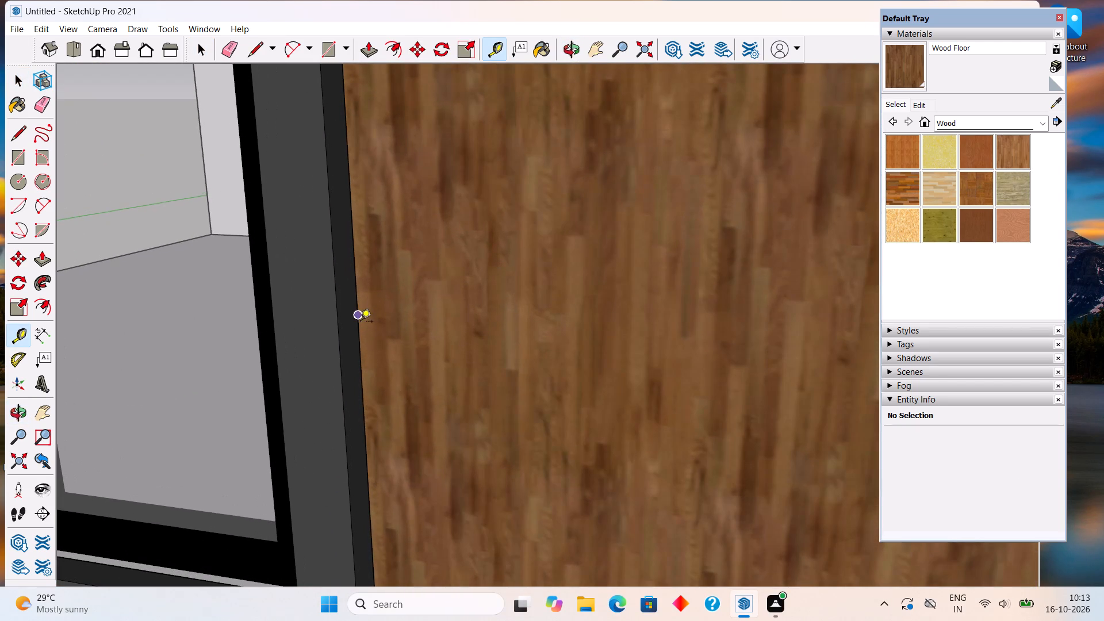
left_click(360, 332)
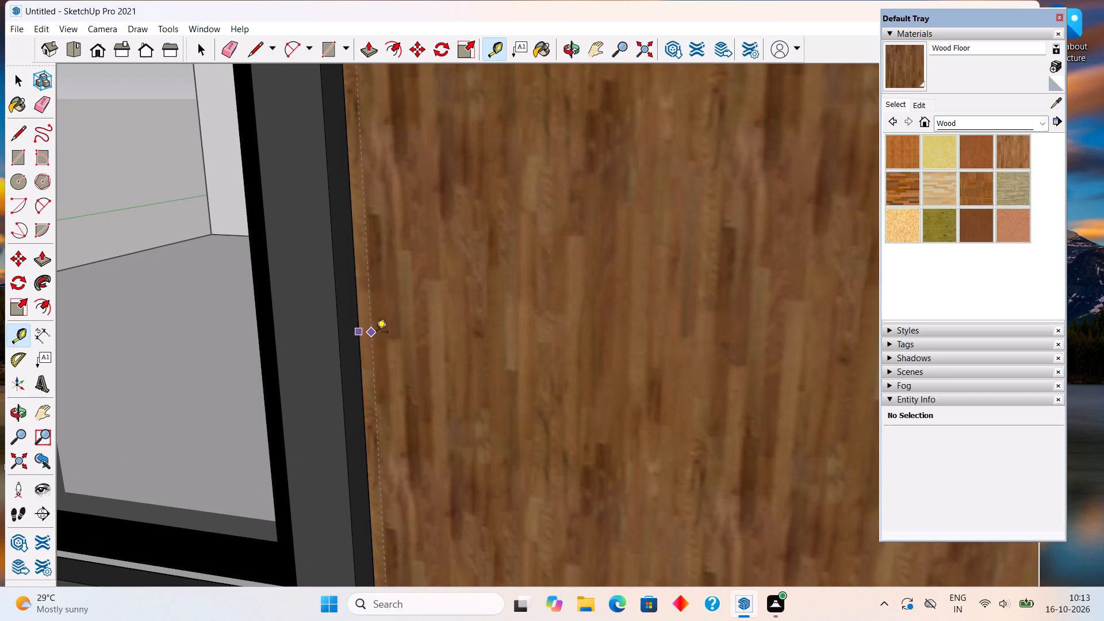
left_click(376, 333)
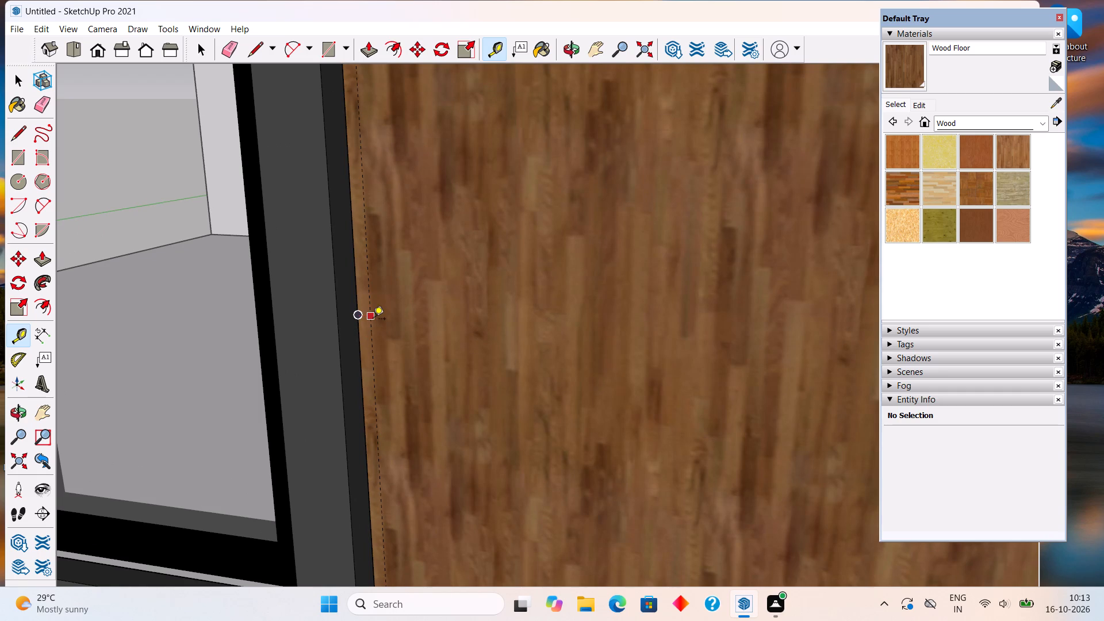
left_click(369, 349)
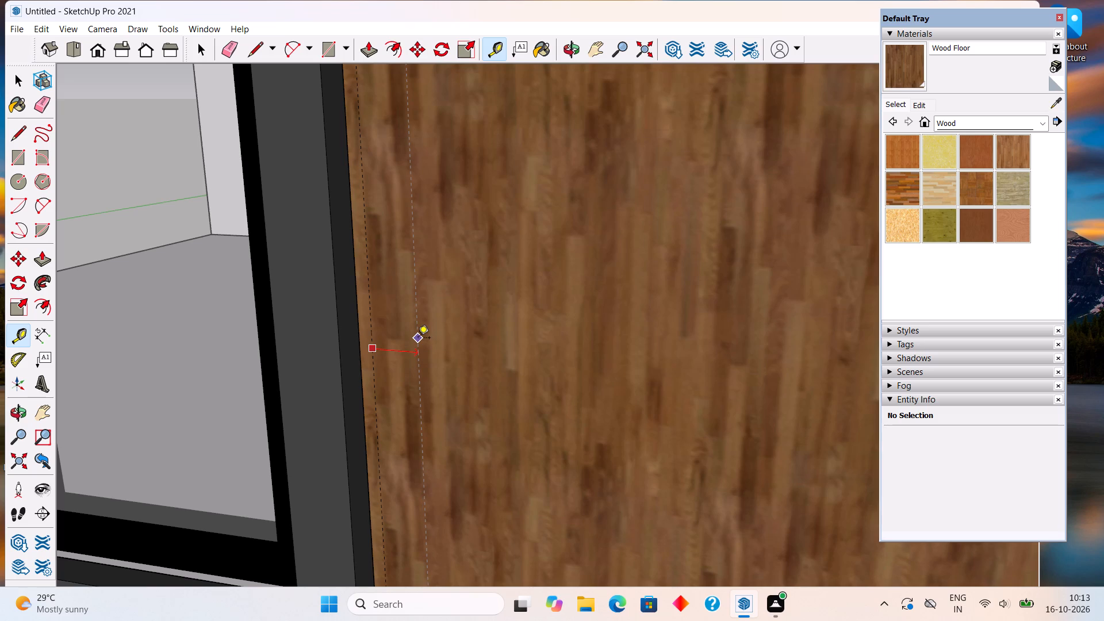
type("1\"")
key("Return")
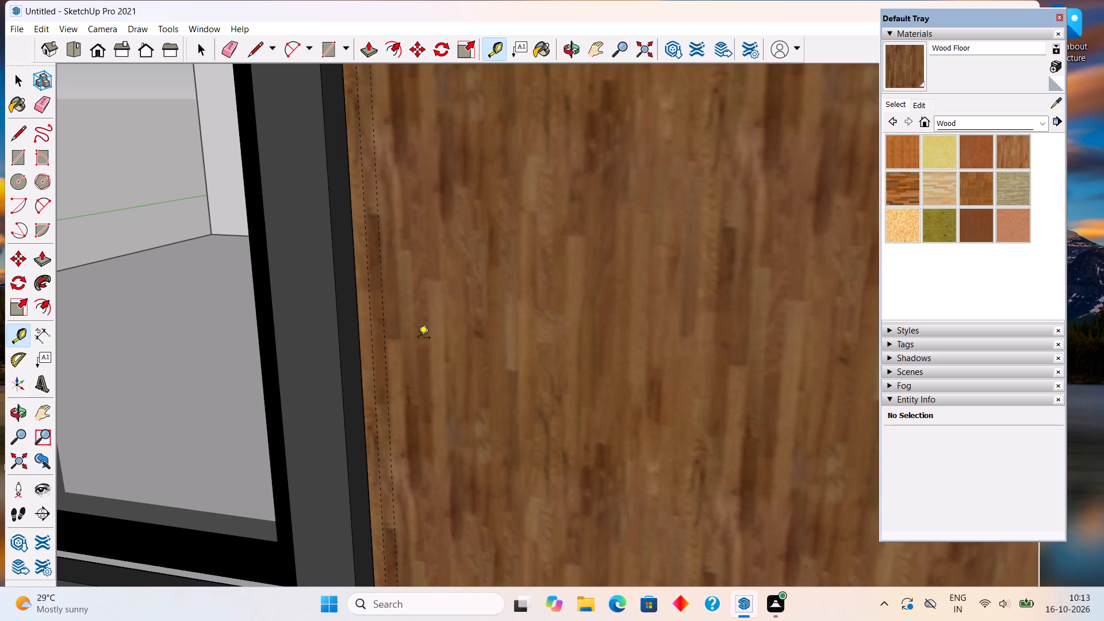
Draw a 1" wide vertical rectangle between the two new guides, from the wood panel's top edge to its bottom edge.
scroll(418, 339, "down", 9)
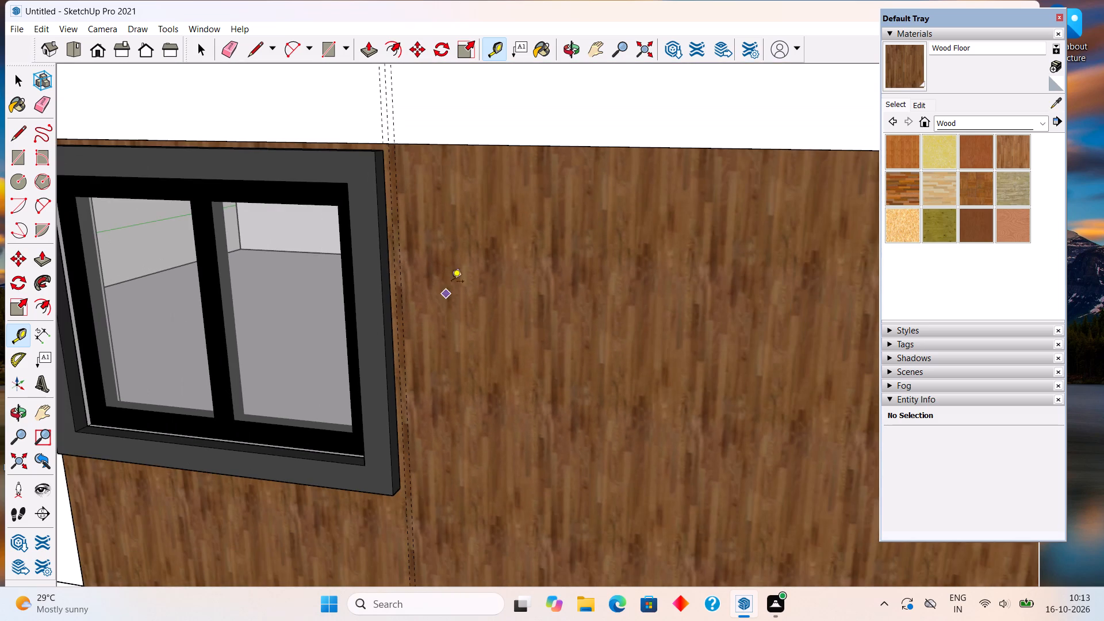
key("space")
type("r")
scroll(421, 193, "up", 5)
scroll(389, 124, "up", 3)
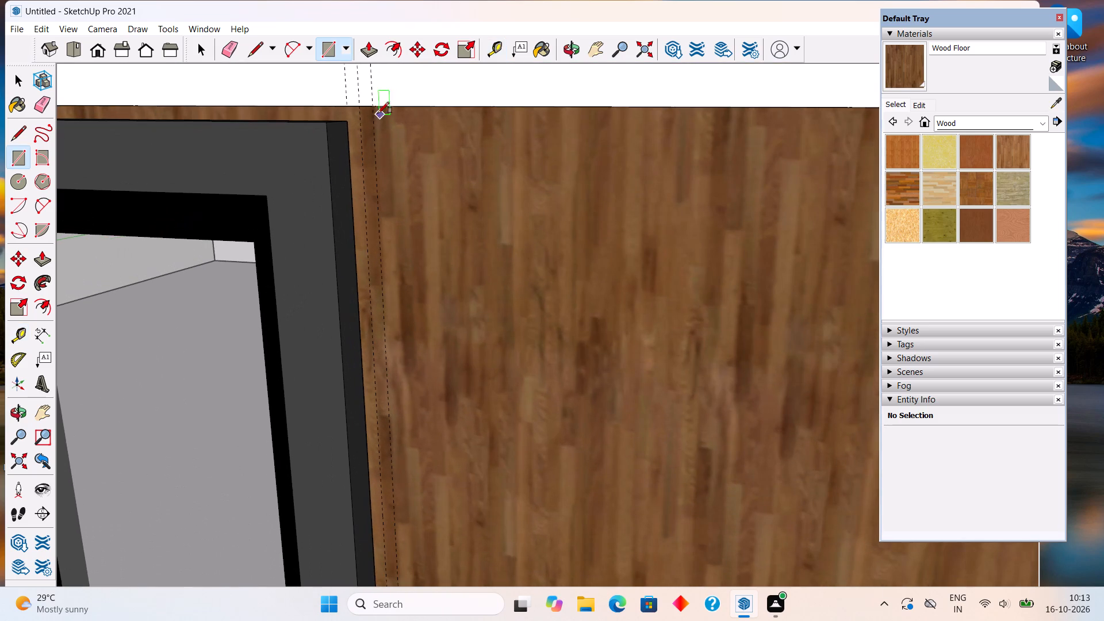
left_click(358, 108)
scroll(378, 108, "down", 14)
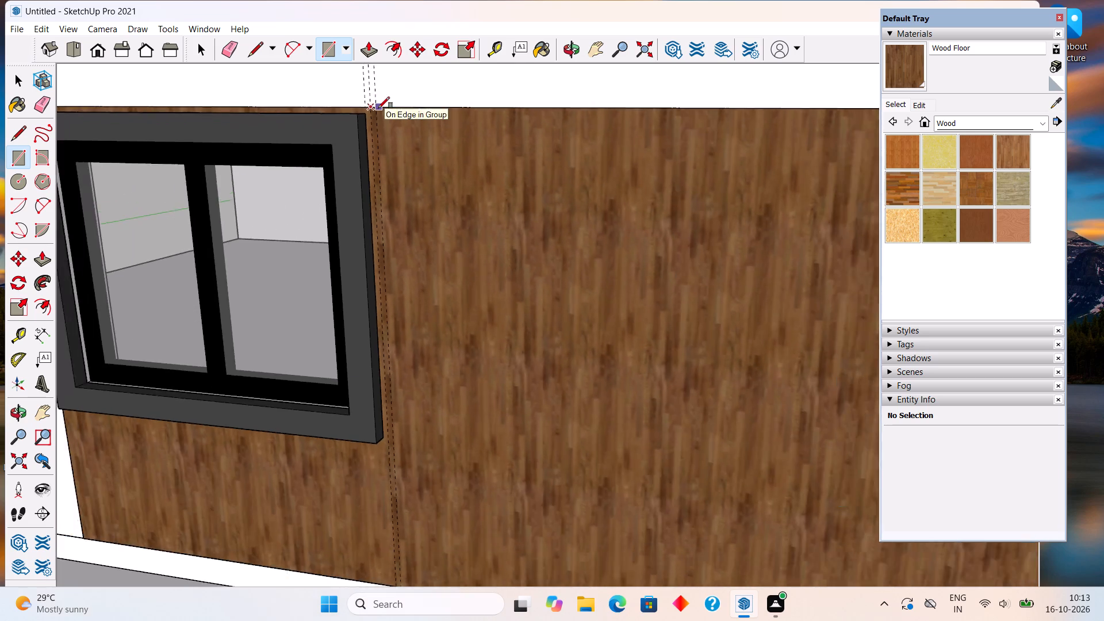
scroll(378, 108, "down", 3)
scroll(401, 410, "up", 16)
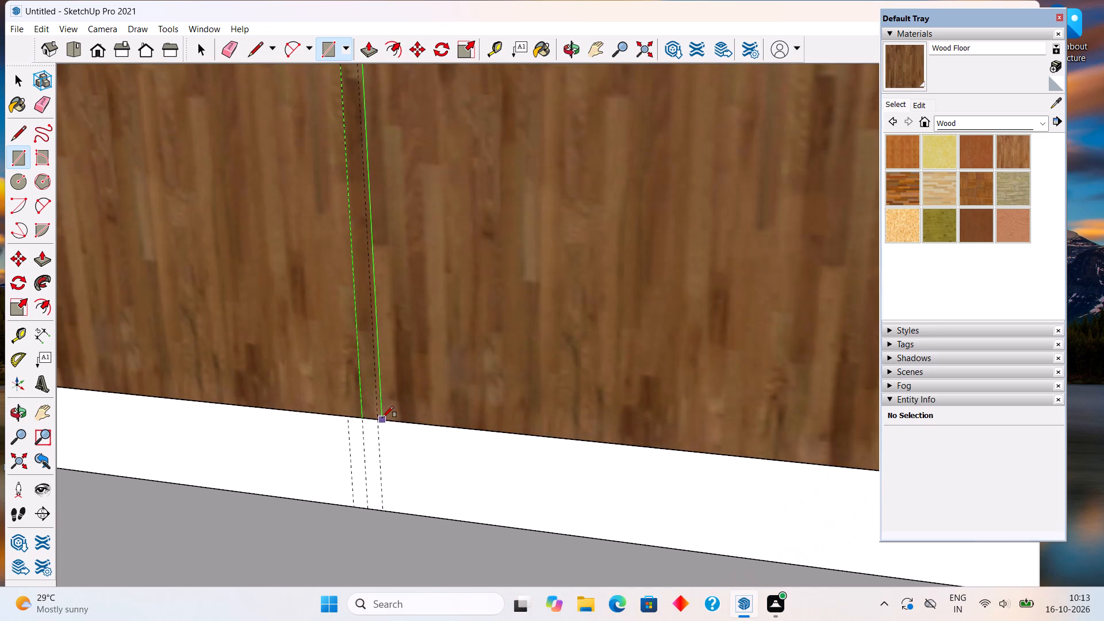
left_click(378, 418)
Extrude the vertical rectangle between the guides by 0.5" with Push/Pull.
key("p")
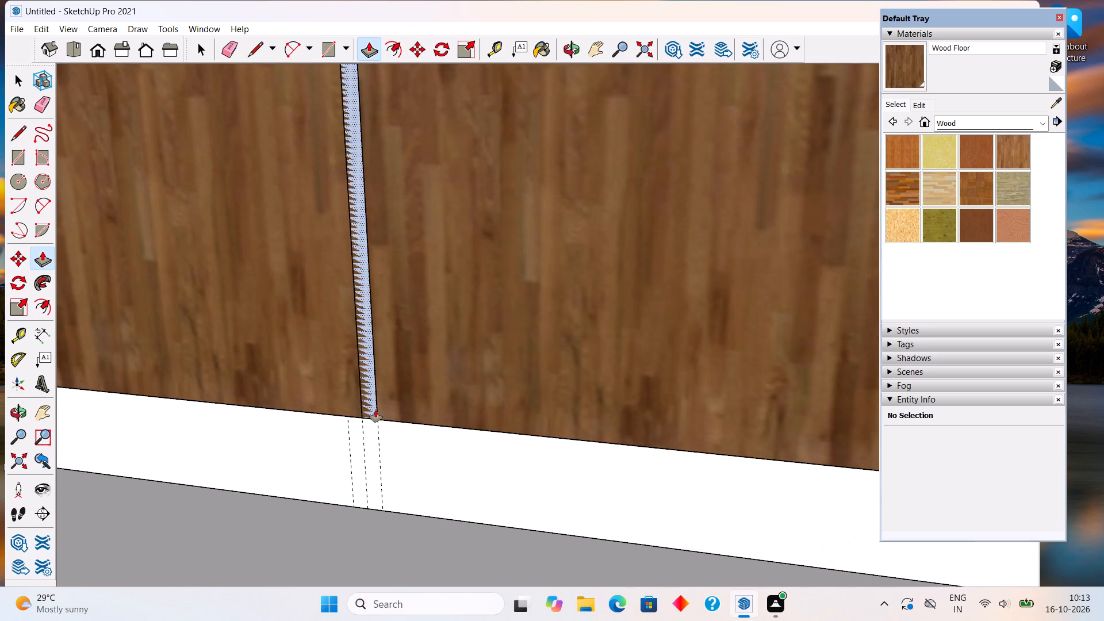
left_click(375, 410)
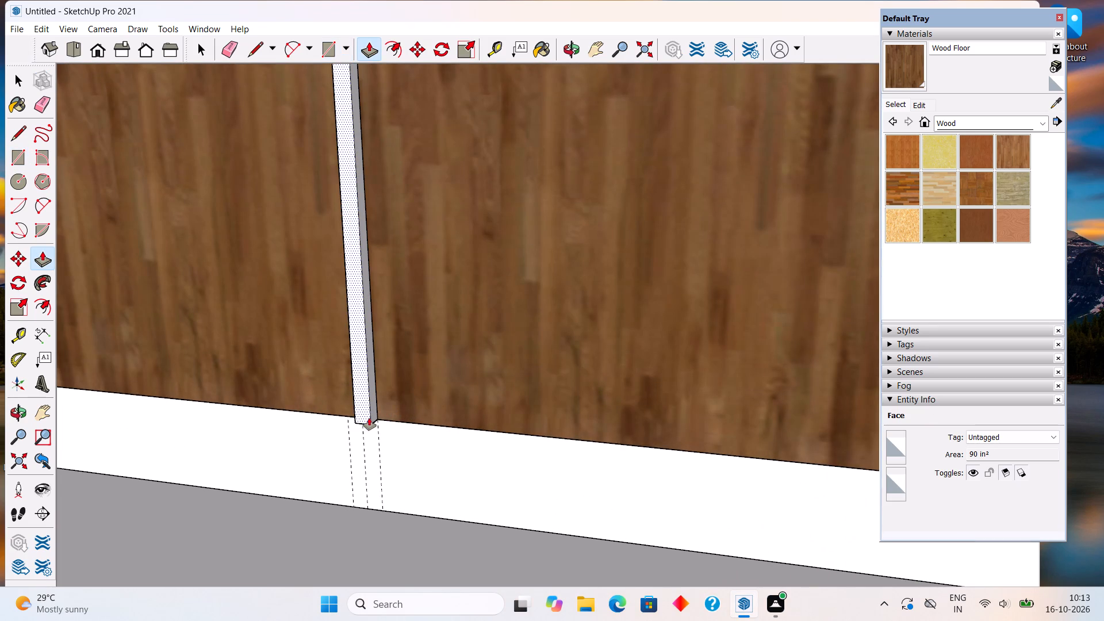
type(".5\"")
key("Return")
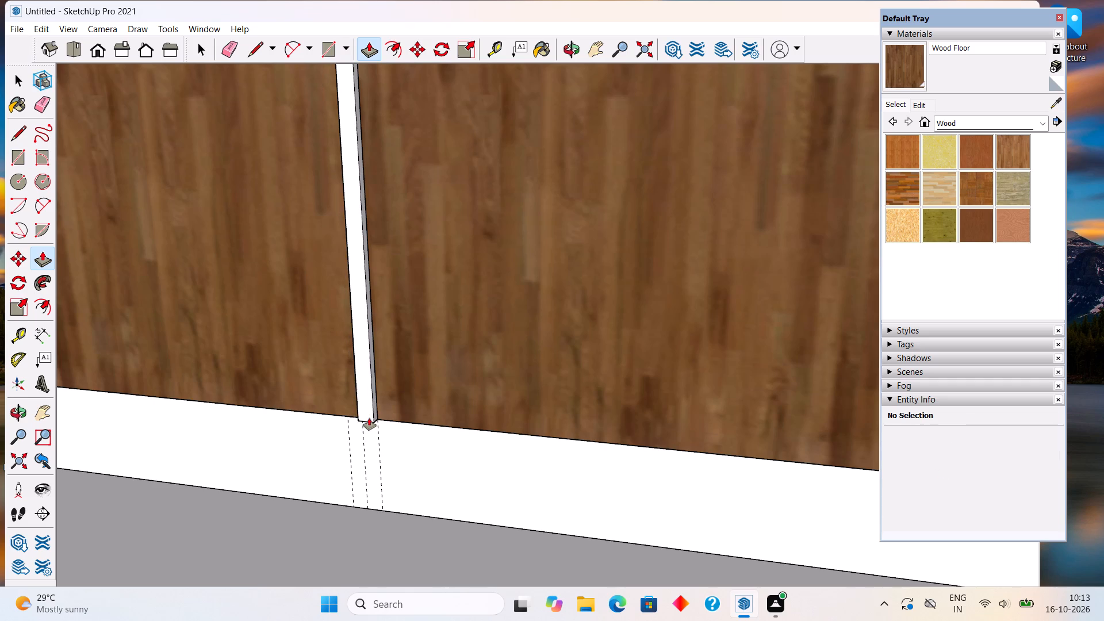
Select the entire vertical strip and make it a group.
key("space")
triple_click(369, 418)
right_click(369, 418)
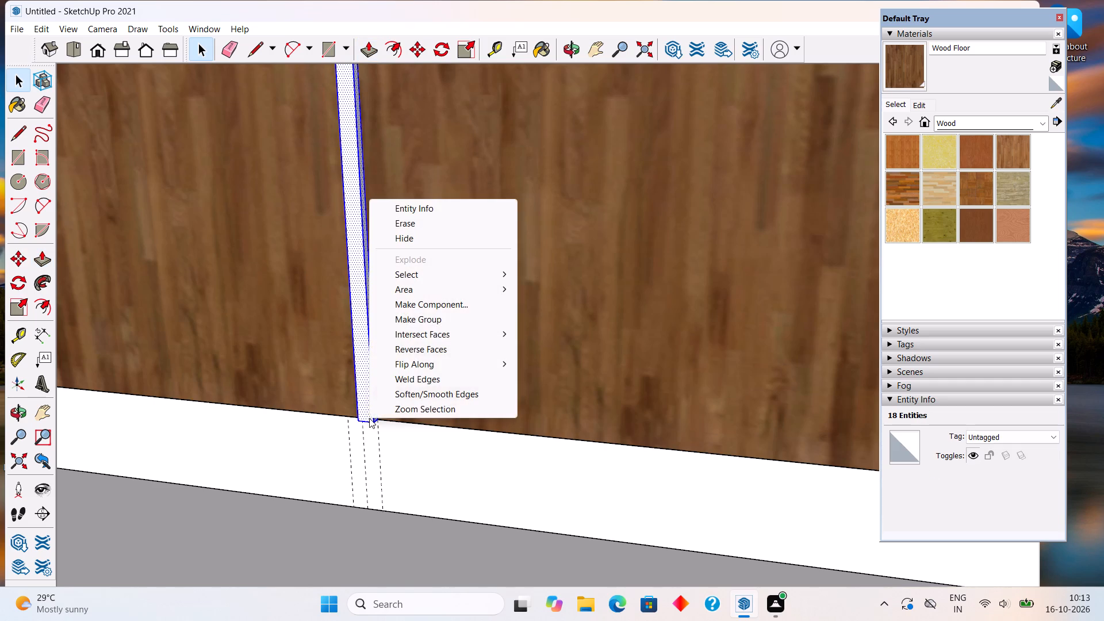
left_click(428, 320)
Copy the vertical strip group horizontally along the wood panel, away from the window.
scroll(430, 319, "down", 15)
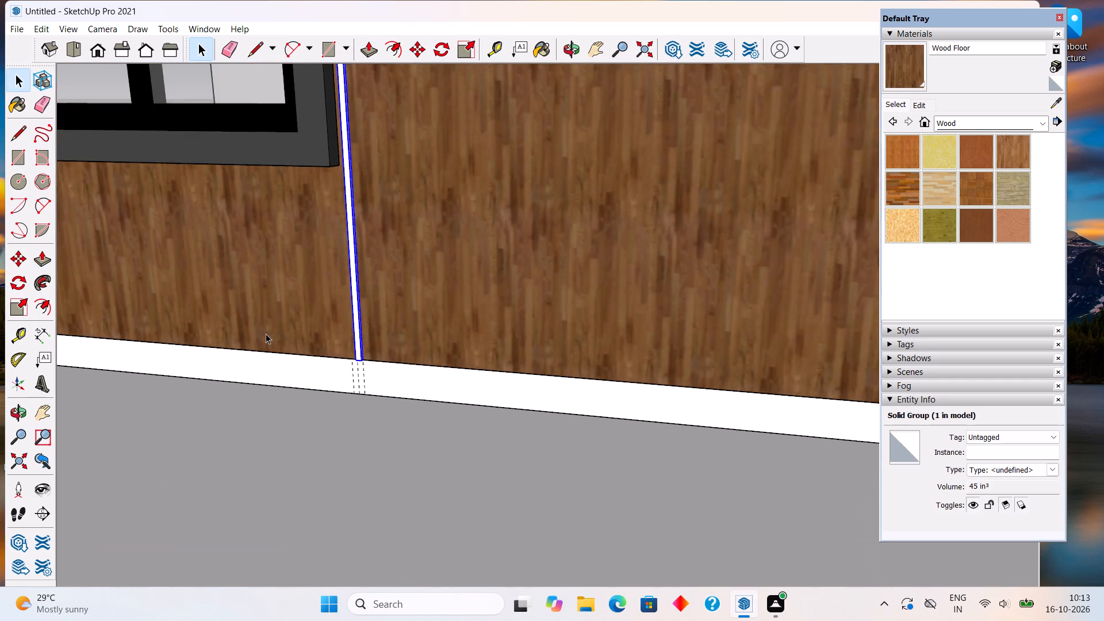
scroll(266, 333, "down", 8)
scroll(367, 238, "up", 5)
middle_click_drag(328, 241, 220, 226)
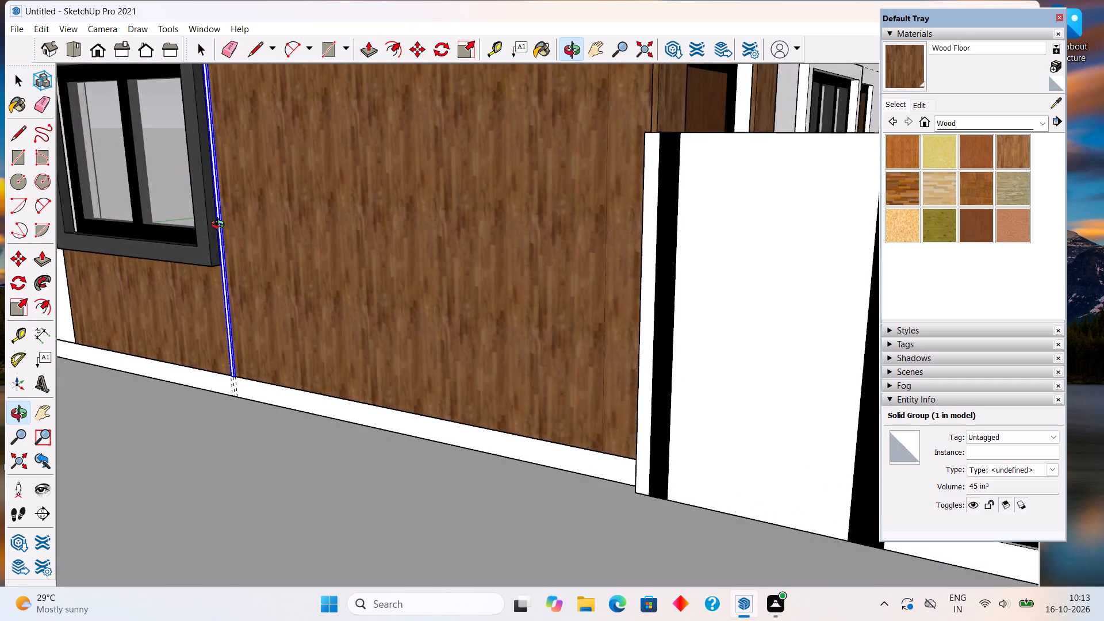
middle_click_drag(220, 226, 208, 221)
scroll(229, 315, "up", 11)
key("m")
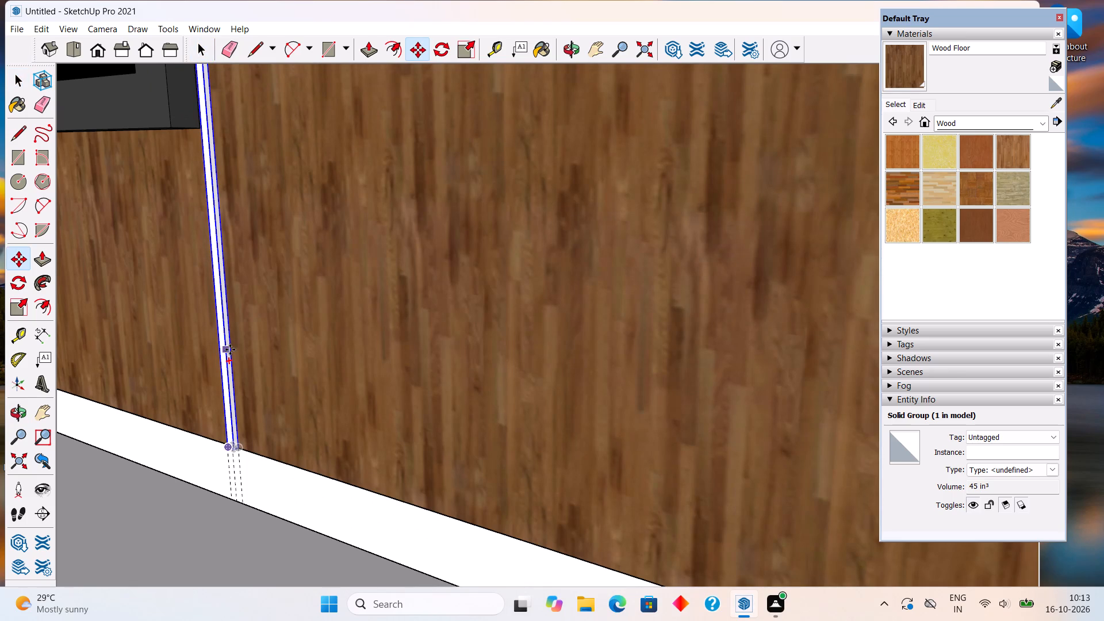
left_click(230, 350)
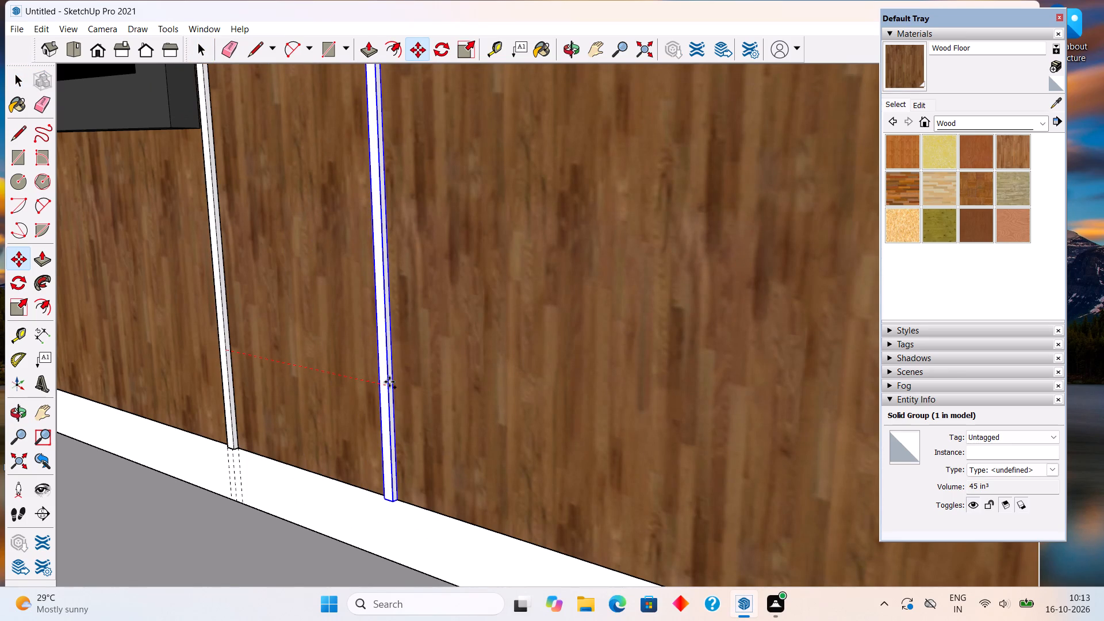
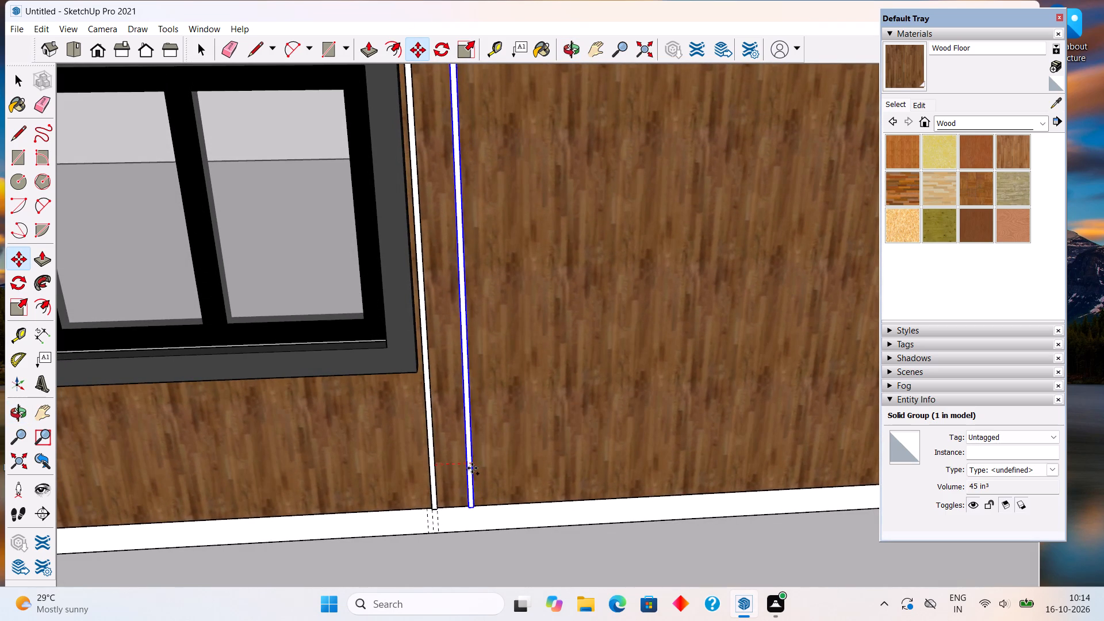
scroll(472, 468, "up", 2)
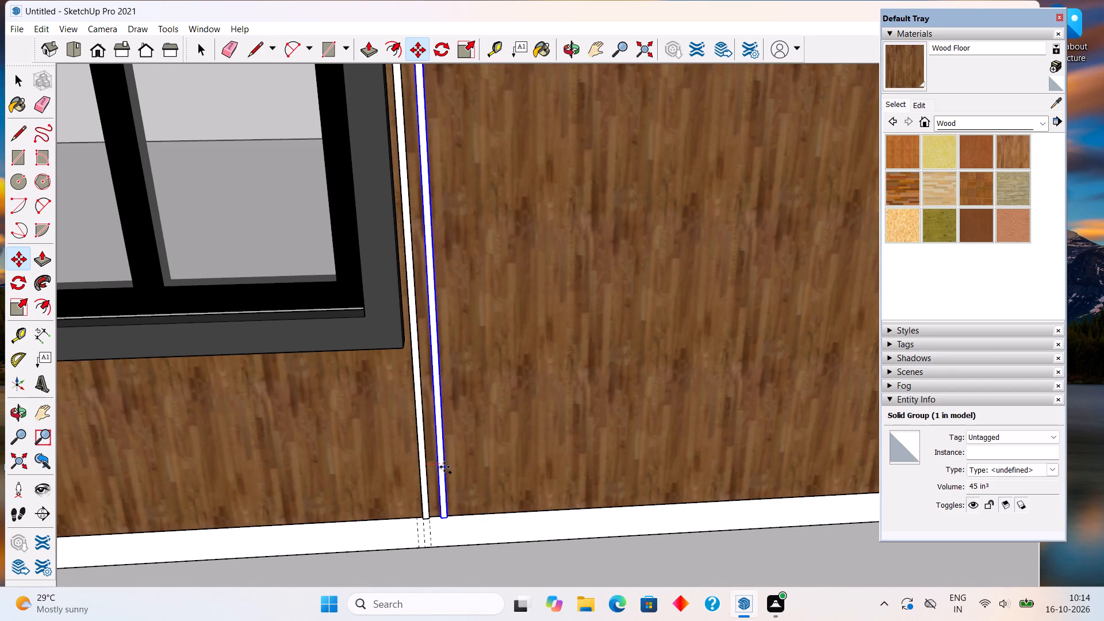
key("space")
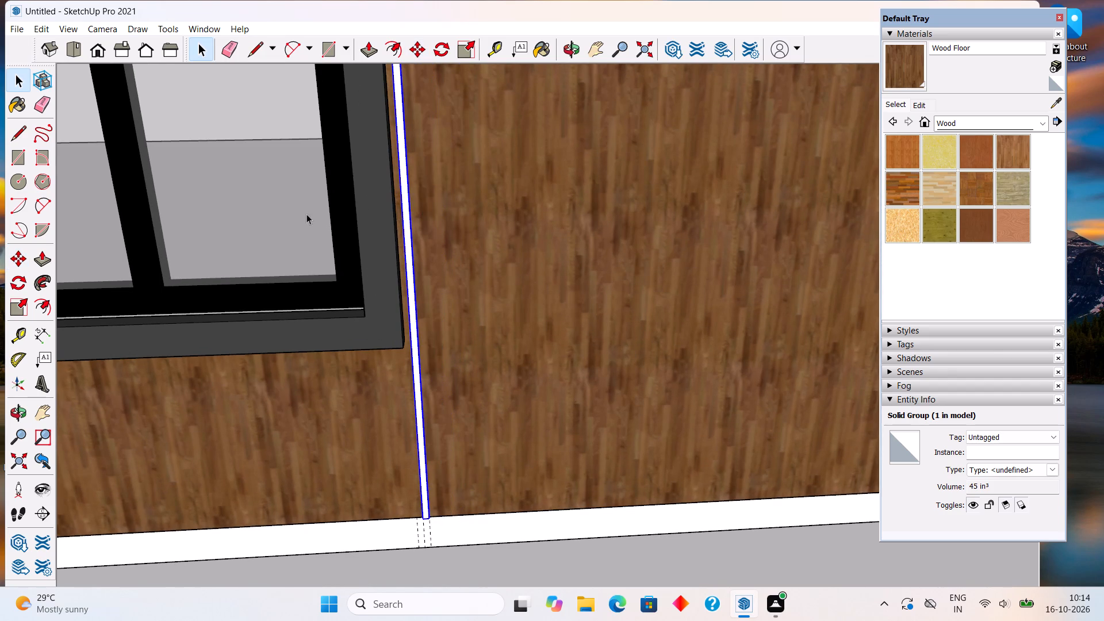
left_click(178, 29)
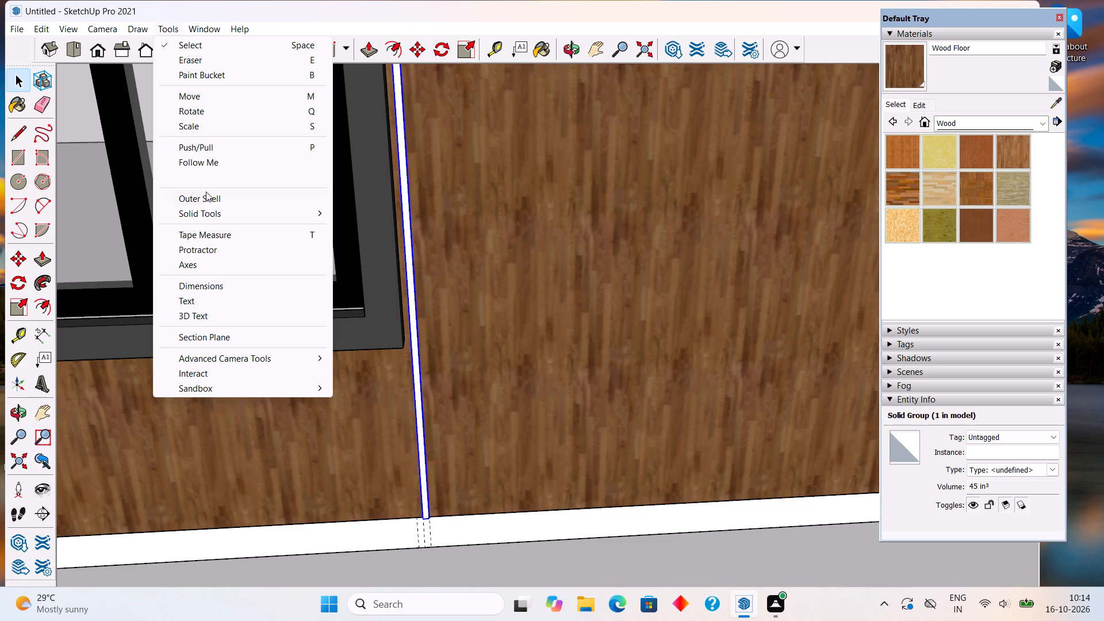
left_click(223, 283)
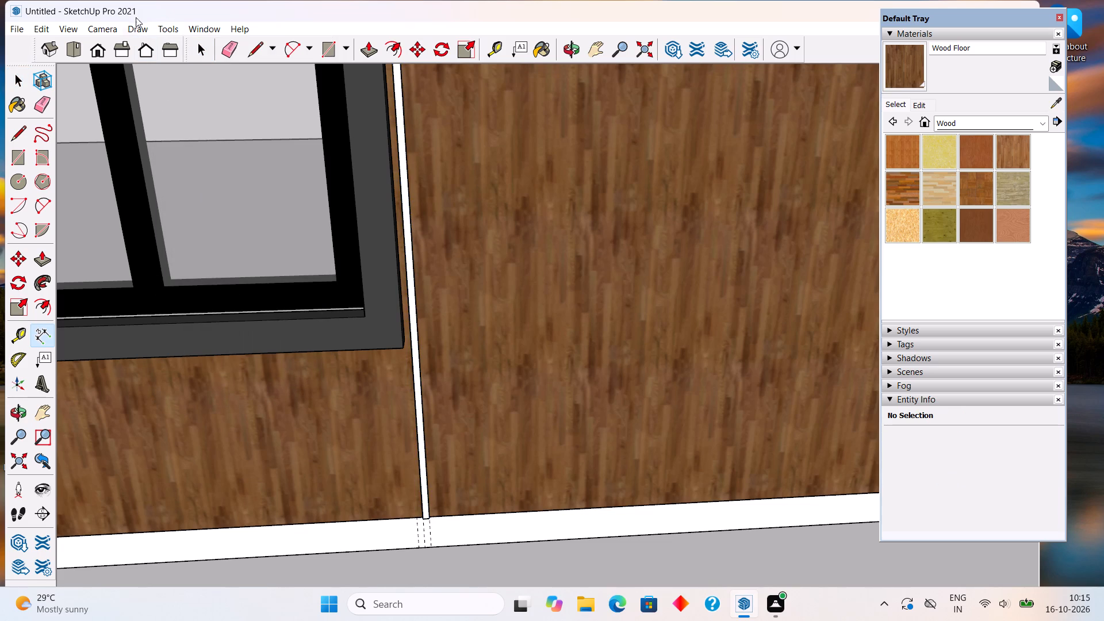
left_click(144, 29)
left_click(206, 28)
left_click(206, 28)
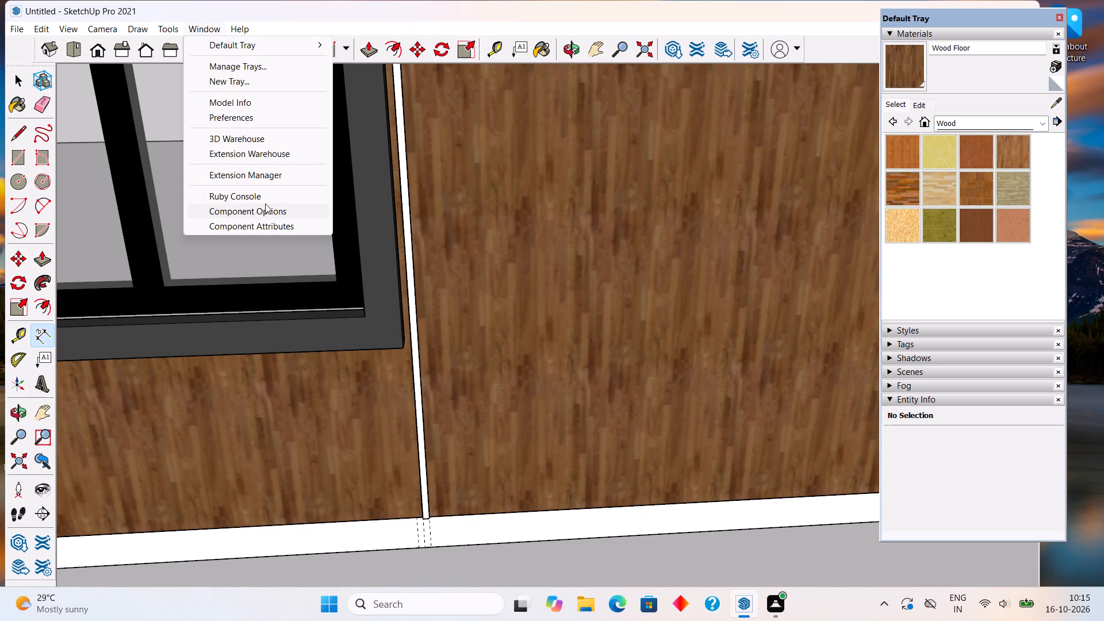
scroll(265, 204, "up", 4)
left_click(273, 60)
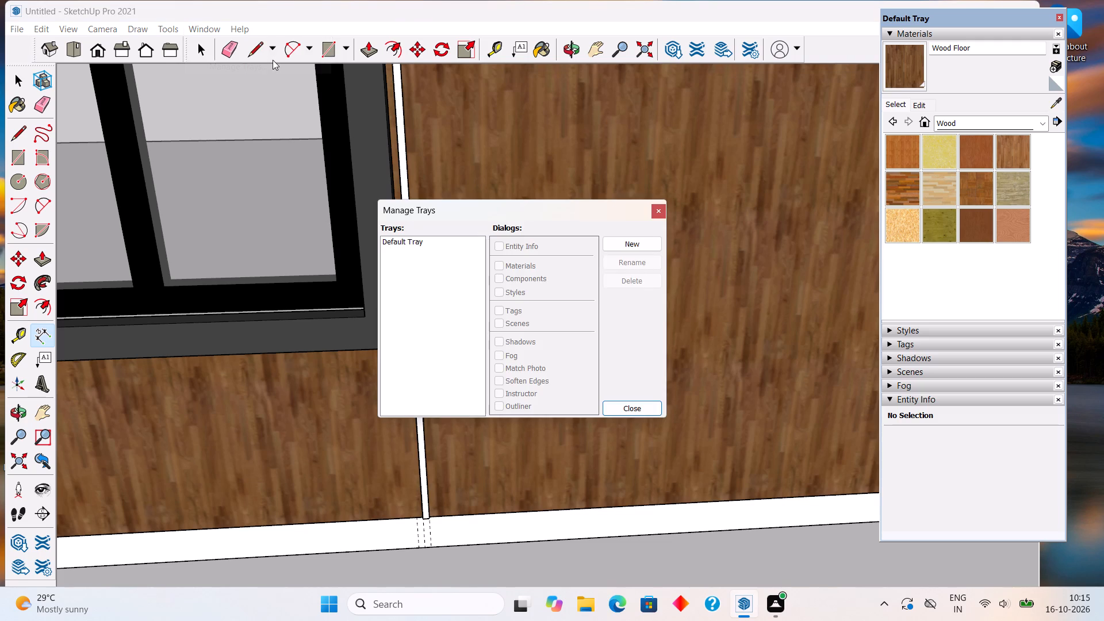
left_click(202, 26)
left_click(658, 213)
Examine the single vertical strip and the ground-floor wood panel beside the window from several distances and angles.
middle_click_drag(370, 425, 496, 367)
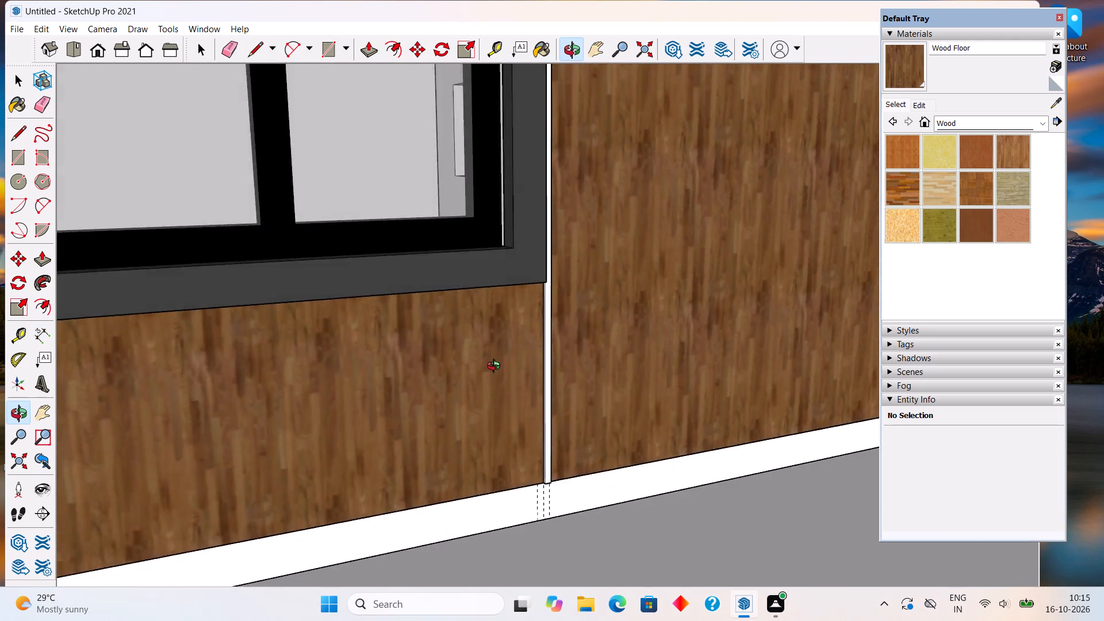
middle_click_drag(496, 367, 464, 376)
scroll(492, 367, "down", 4)
scroll(450, 412, "down", 6)
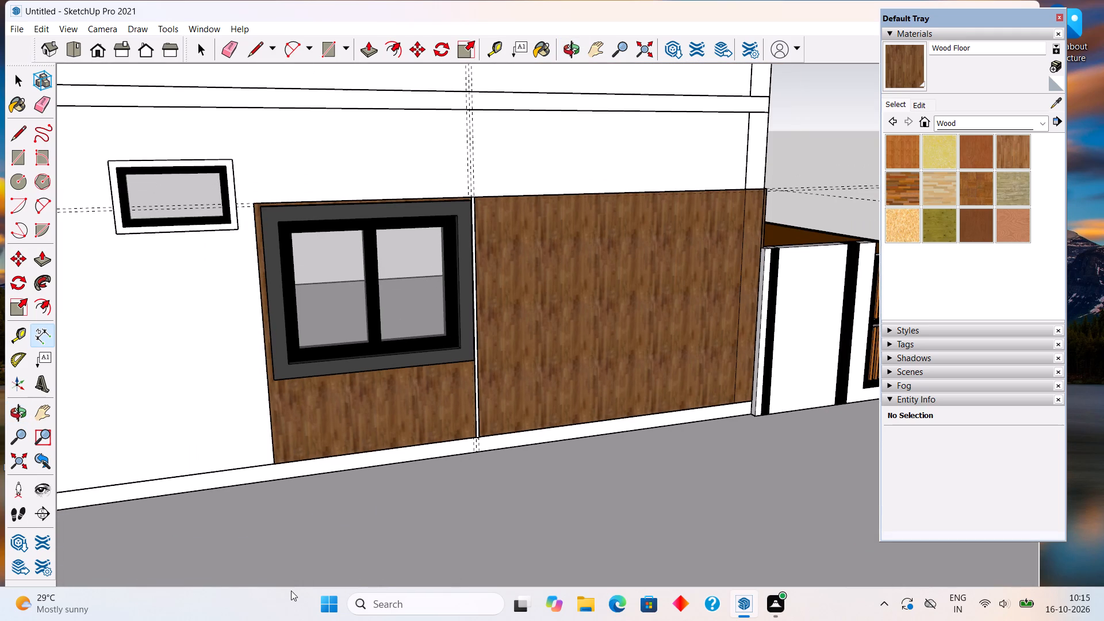
left_click_drag(293, 573, 302, 515)
middle_click_drag(368, 517, 270, 490)
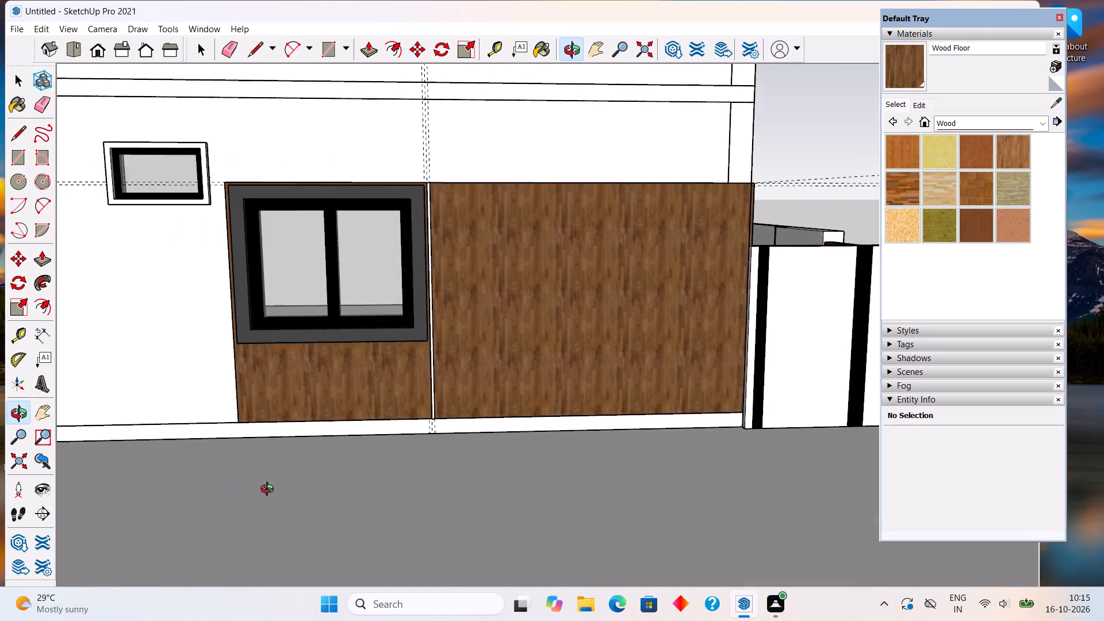
middle_click_drag(270, 490, 310, 517)
scroll(310, 517, "up", 2)
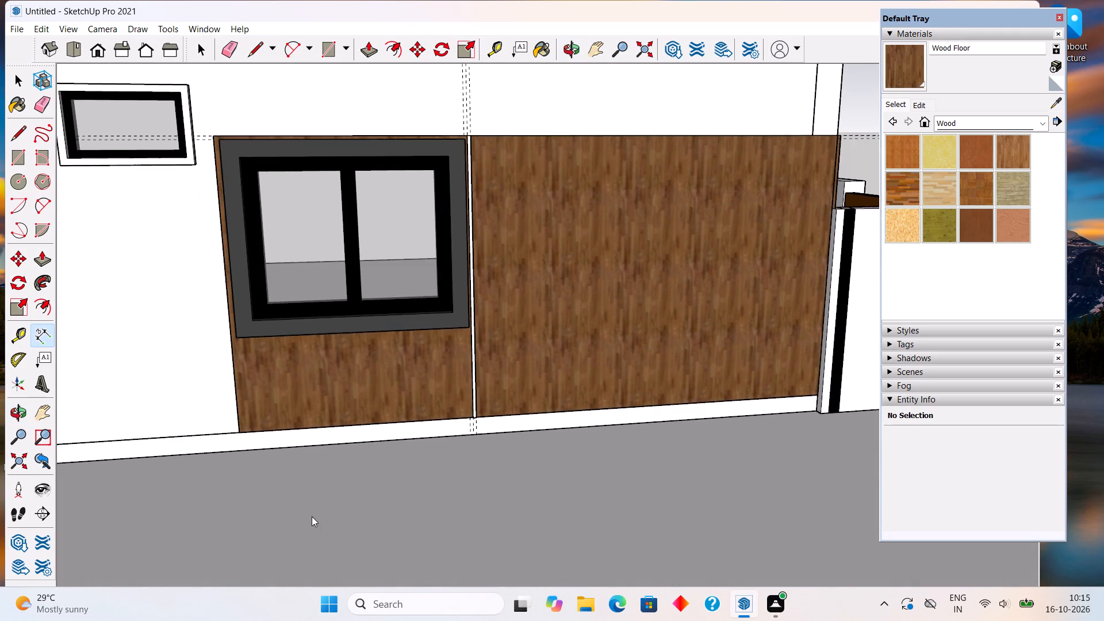
scroll(312, 516, "down", 3)
scroll(40, 567, "up", 1)
scroll(74, 415, "down", 10)
scroll(140, 347, "up", 5)
scroll(230, 351, "up", 7)
middle_click_drag(392, 467, 379, 399)
scroll(379, 399, "up", 2)
scroll(316, 518, "up", 2)
middle_click_drag(423, 305, 304, 385)
scroll(179, 396, "up", 4)
scroll(323, 338, "down", 4)
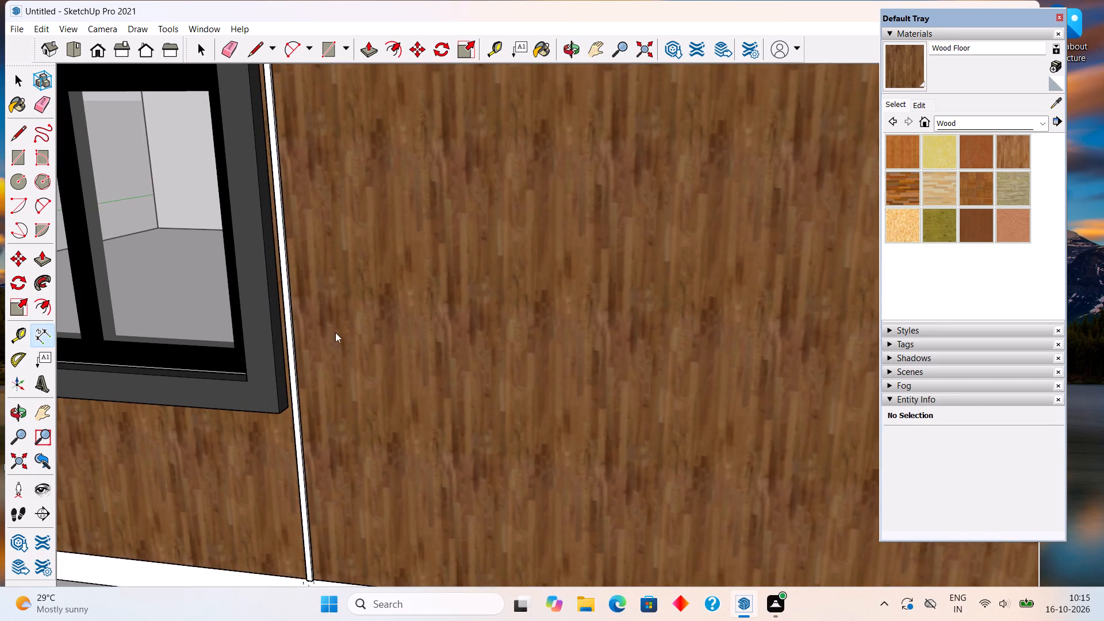
Copy the vertical strip group 3" along the wood panel, away from the window, and repeat the copy x50 as an array.
scroll(360, 420, "down", 1)
middle_click_drag(537, 396, 606, 359)
scroll(606, 359, "down", 1)
scroll(370, 489, "up", 3)
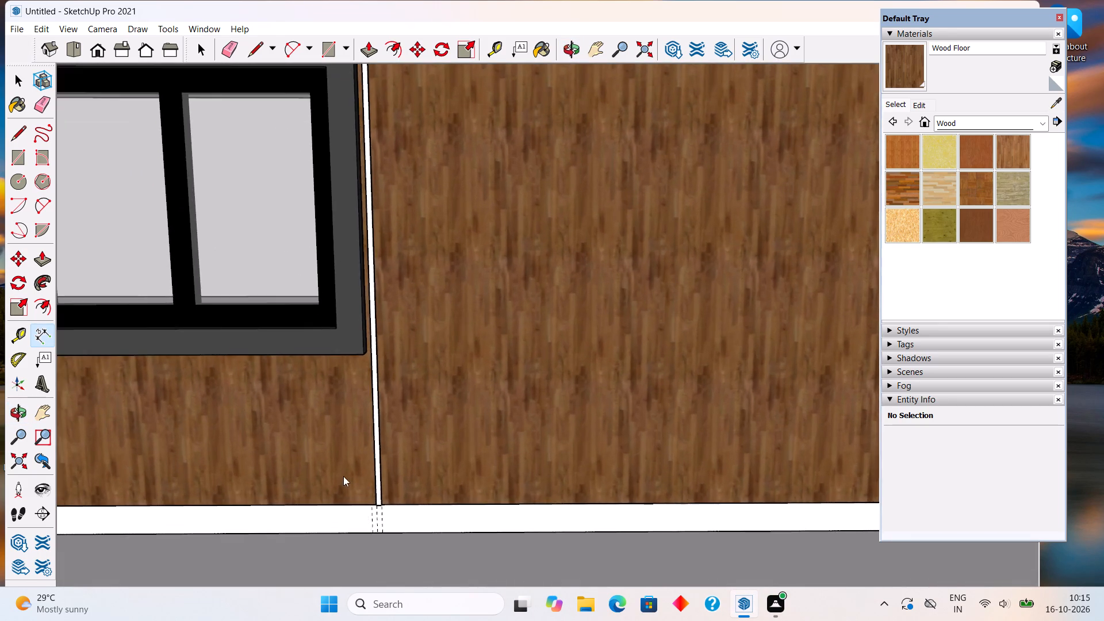
scroll(390, 459, "up", 7)
key("space")
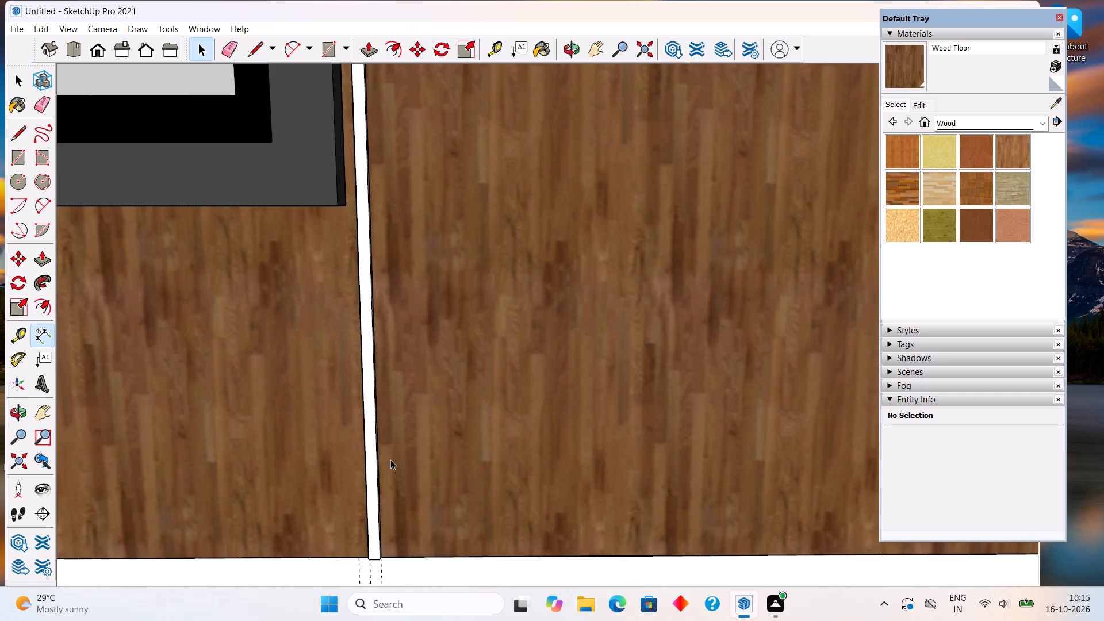
key("m")
left_click(366, 488)
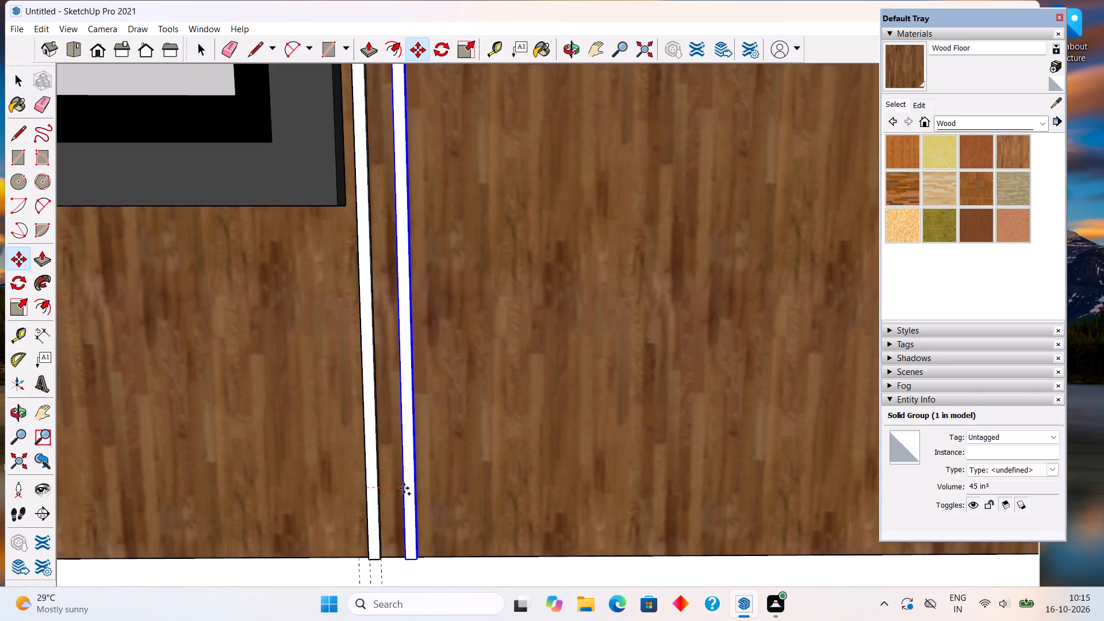
type("3\"")
key("Return")
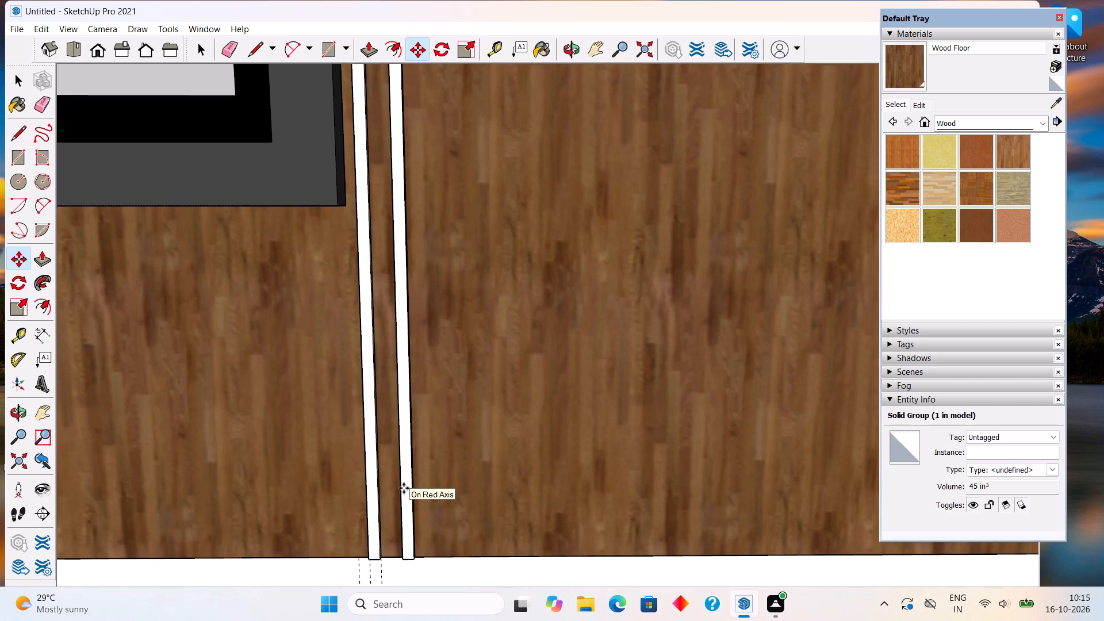
type("x50")
key("Return")
key("space")
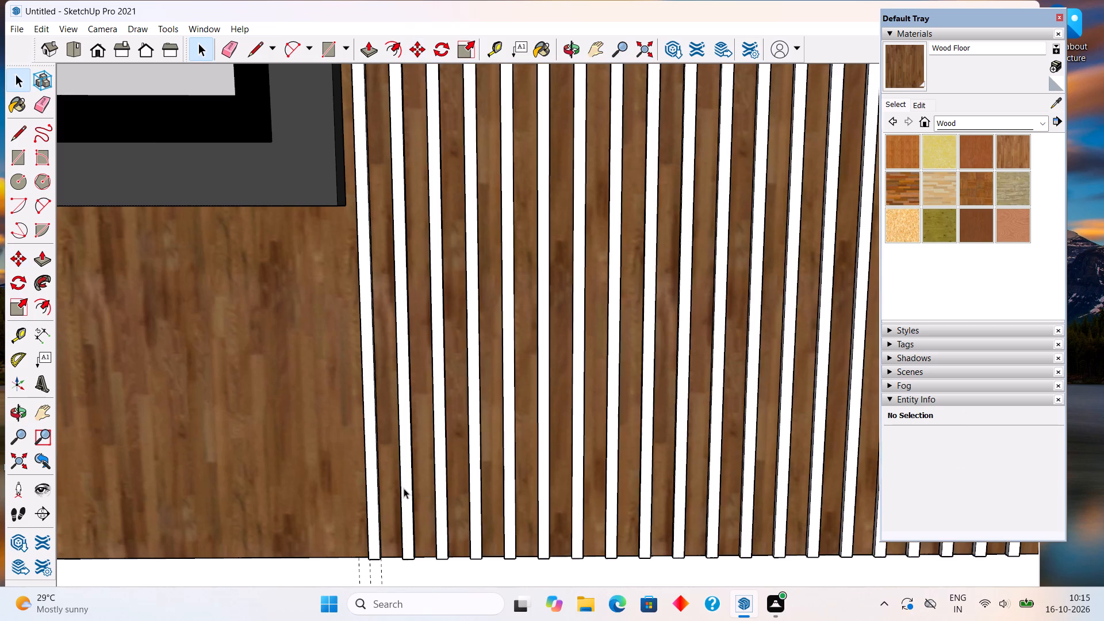
Delete every surplus strip copy that extends past the wood panel's outer corner and over the boundary wall.
scroll(404, 488, "down", 16)
middle_click_drag(573, 389, 534, 391)
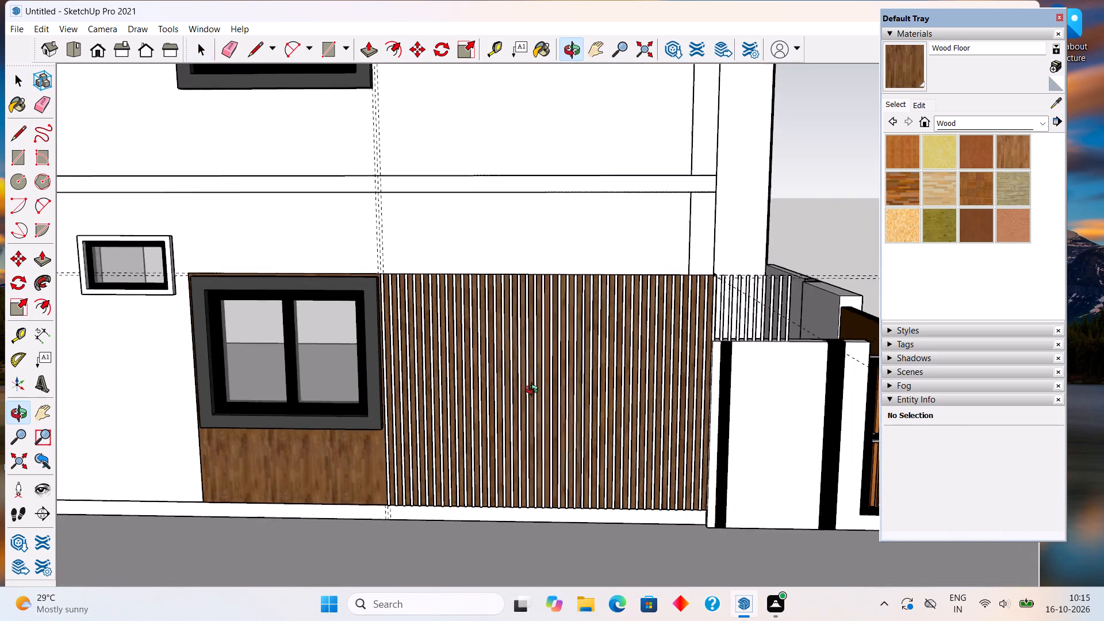
middle_click_drag(534, 391, 295, 409)
scroll(649, 369, "up", 9)
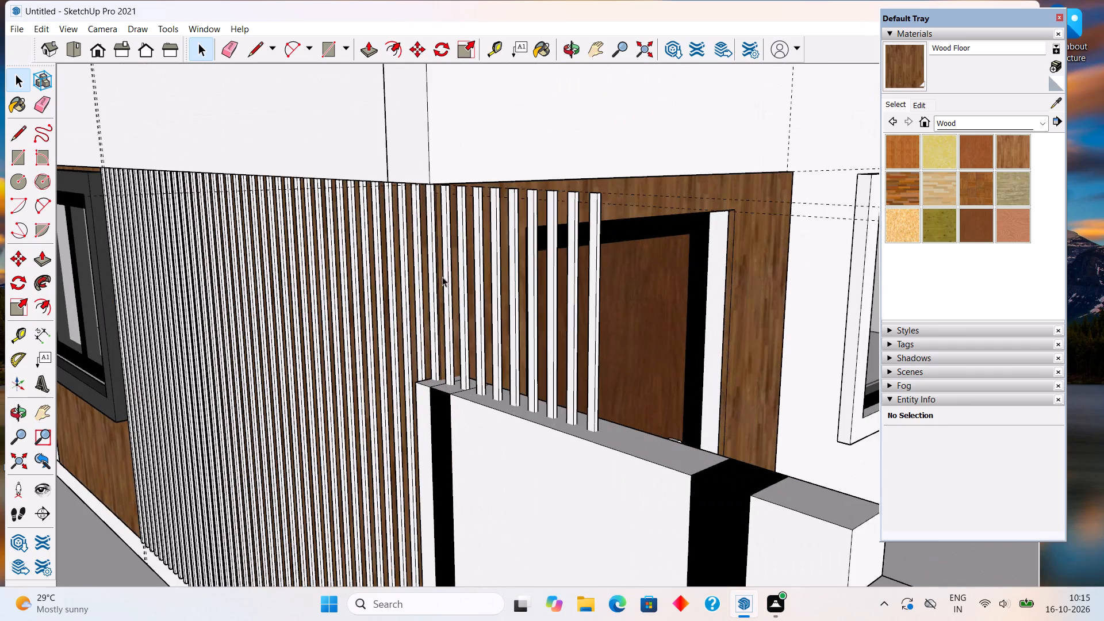
middle_click_drag(460, 315, 637, 381)
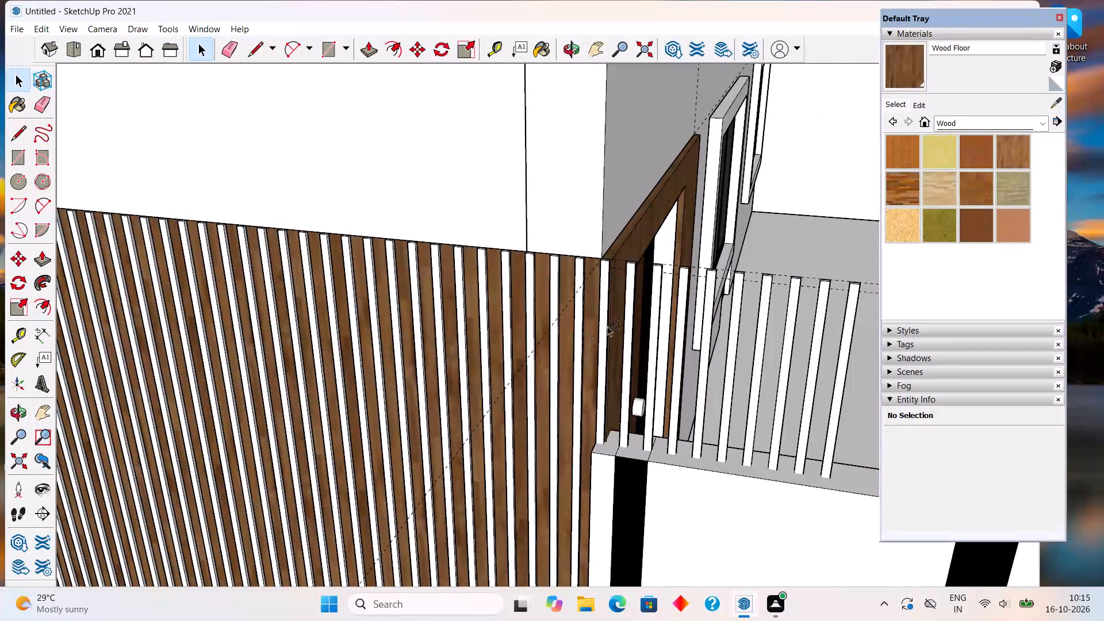
left_click(607, 326)
key("Delete")
key("Delete")
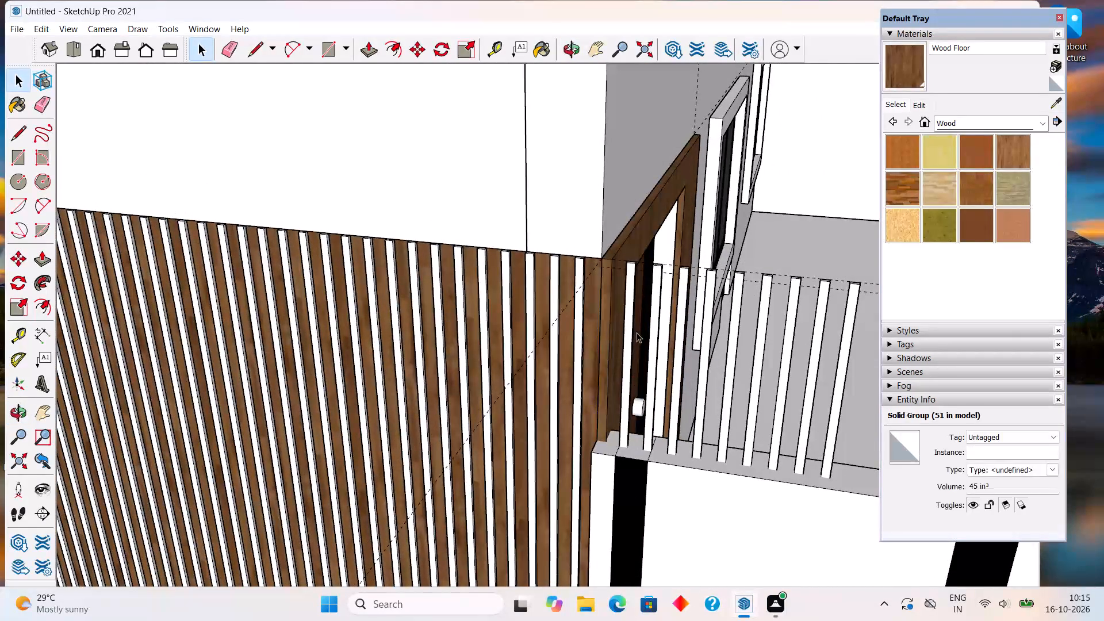
left_click(630, 340)
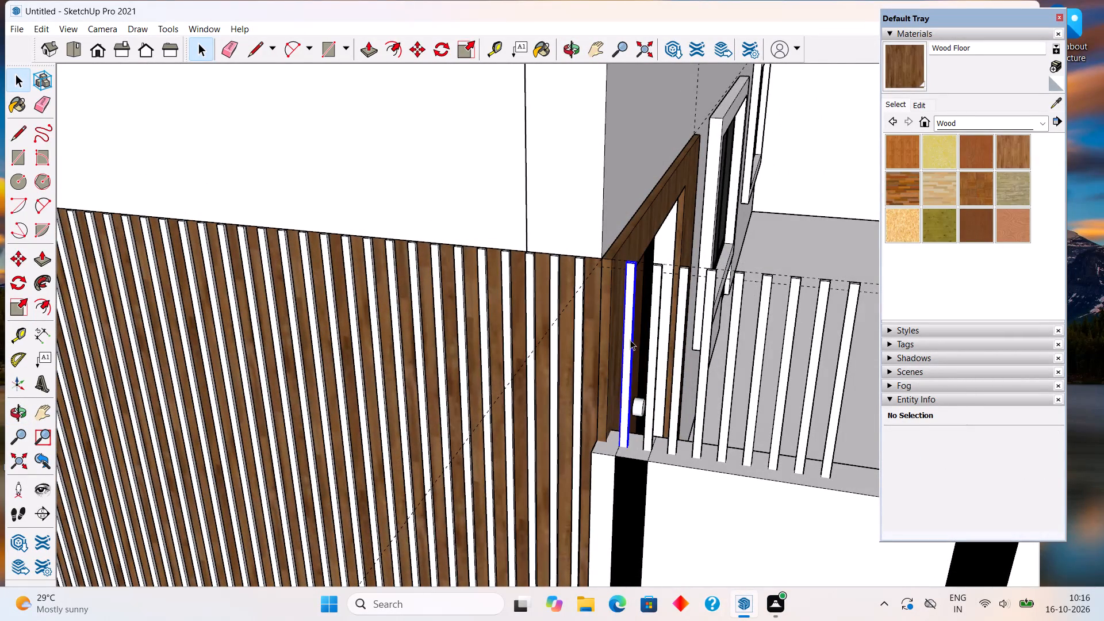
key("Delete")
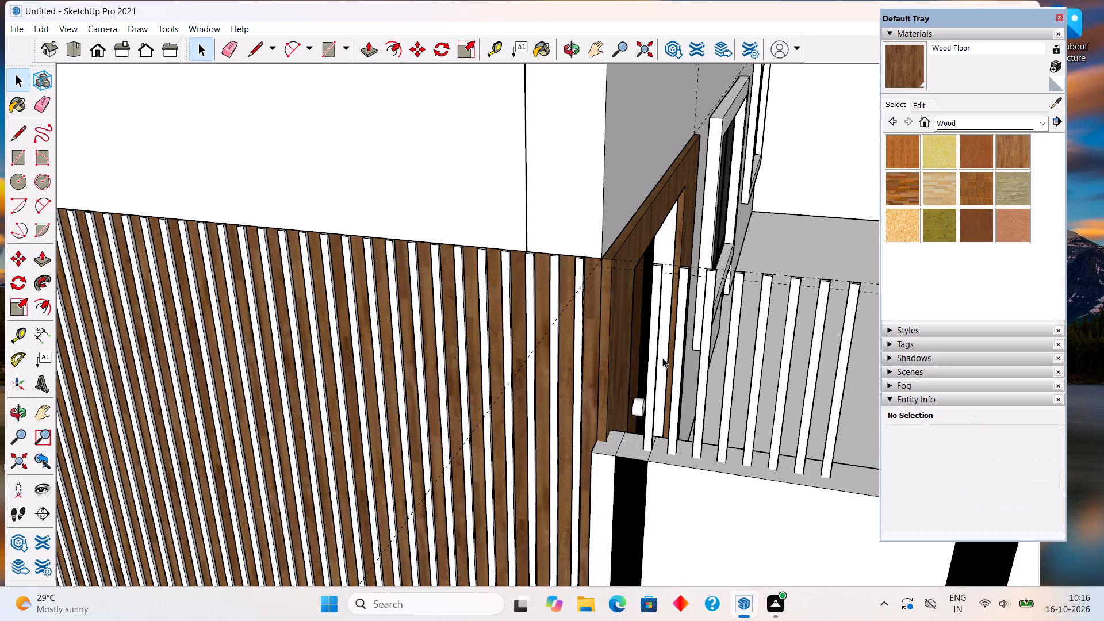
left_click(653, 381)
key("Delete")
left_click(680, 400)
key("Delete")
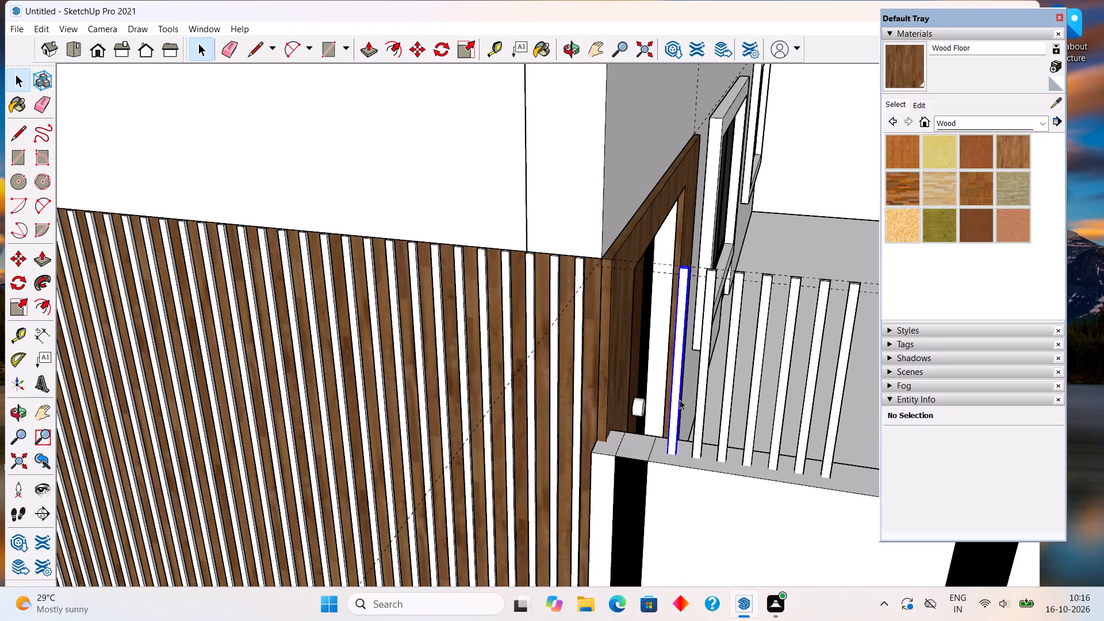
left_click(701, 423)
key("Delete")
left_click(727, 431)
key("Delete")
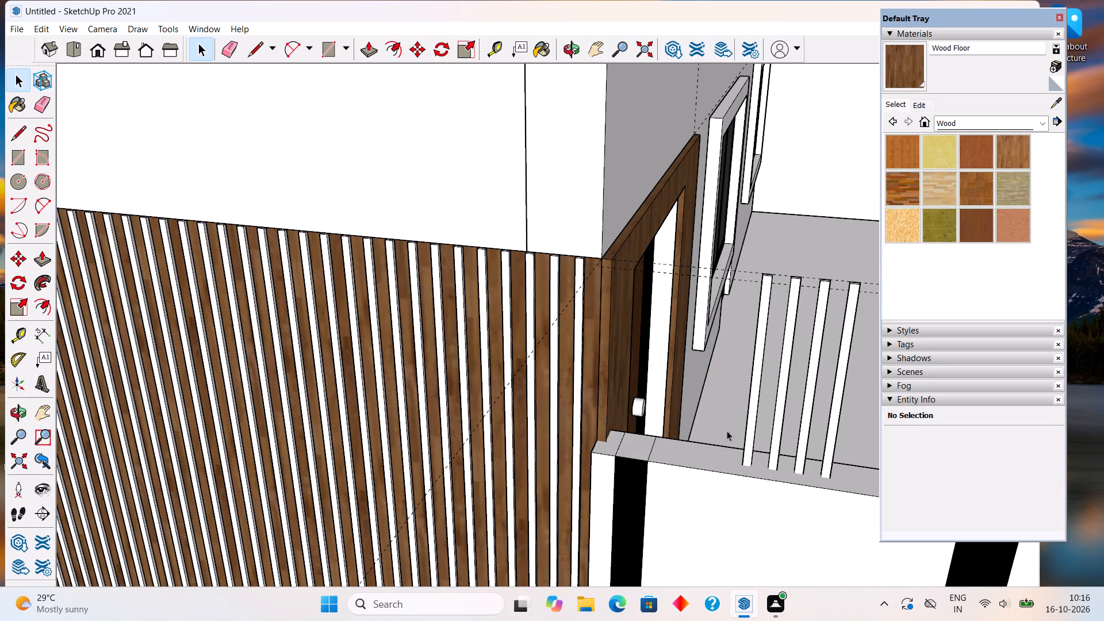
left_click(746, 454)
key("Delete")
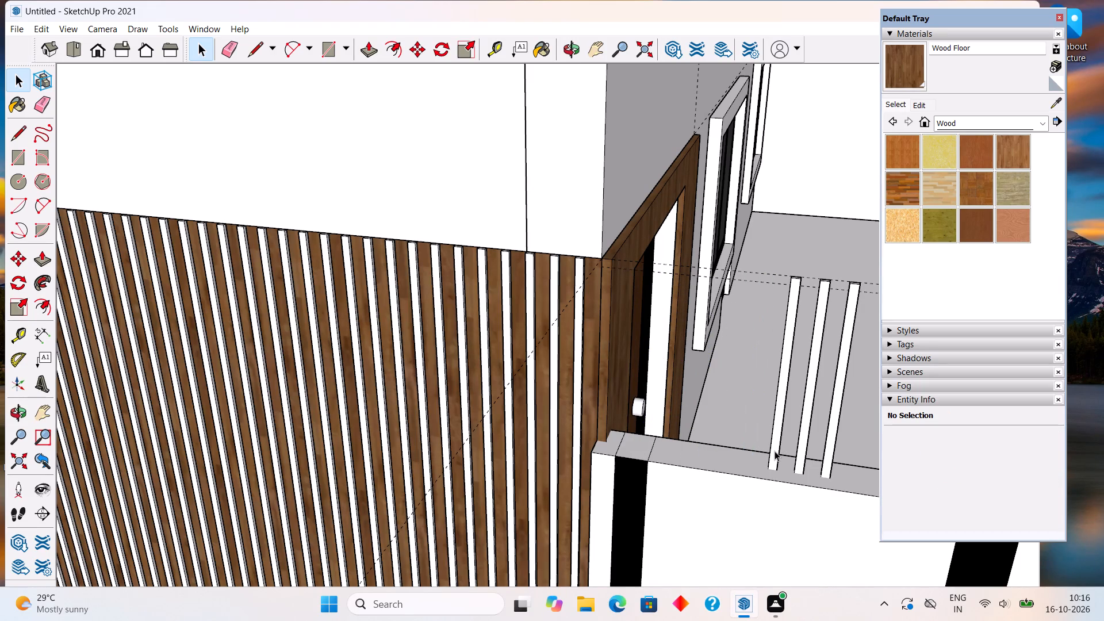
left_click(775, 451)
key("Delete")
left_click(804, 442)
key("Delete")
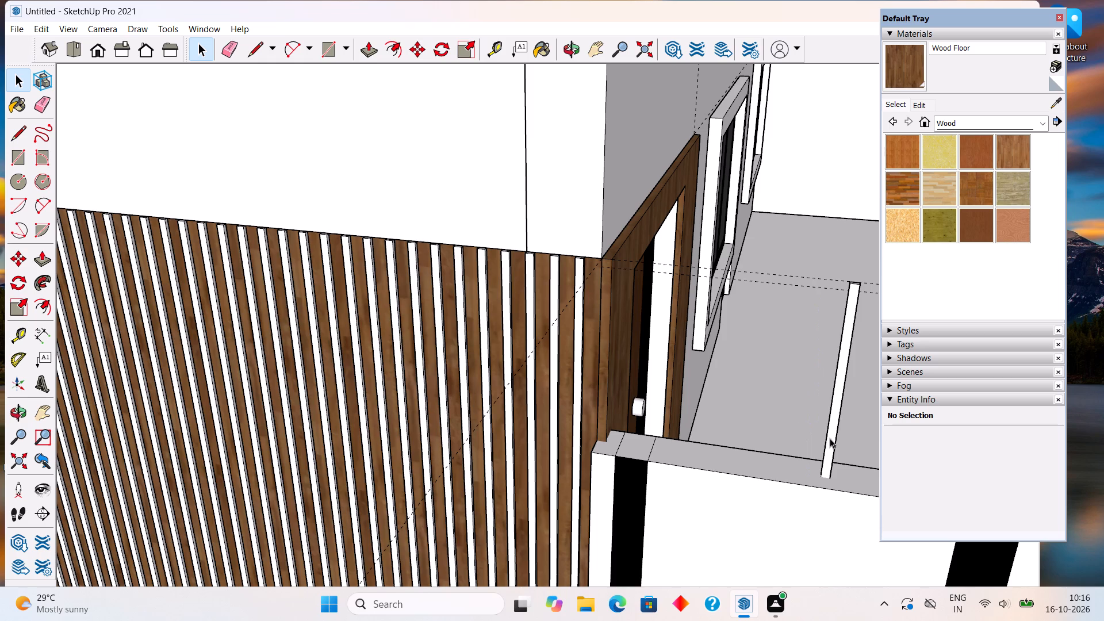
left_click(831, 438)
key("Delete")
Review the finished row of strips on the wood panel from the front, the corner and the whole-building view.
middle_click_drag(774, 415, 627, 355)
scroll(627, 355, "down", 11)
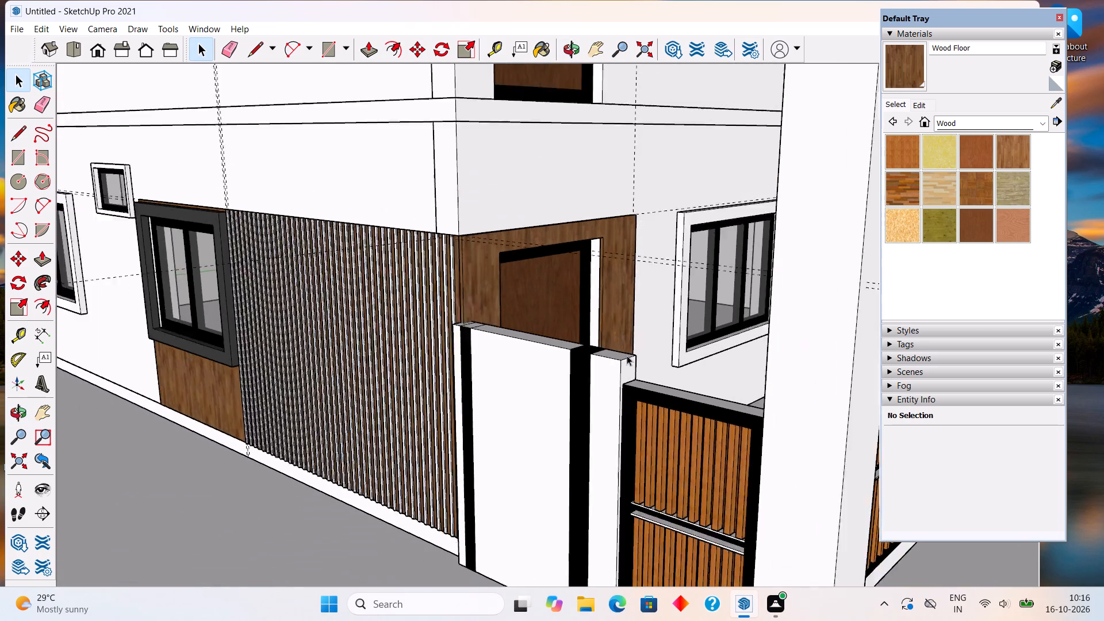
scroll(627, 355, "down", 3)
middle_click_drag(619, 356, 618, 296)
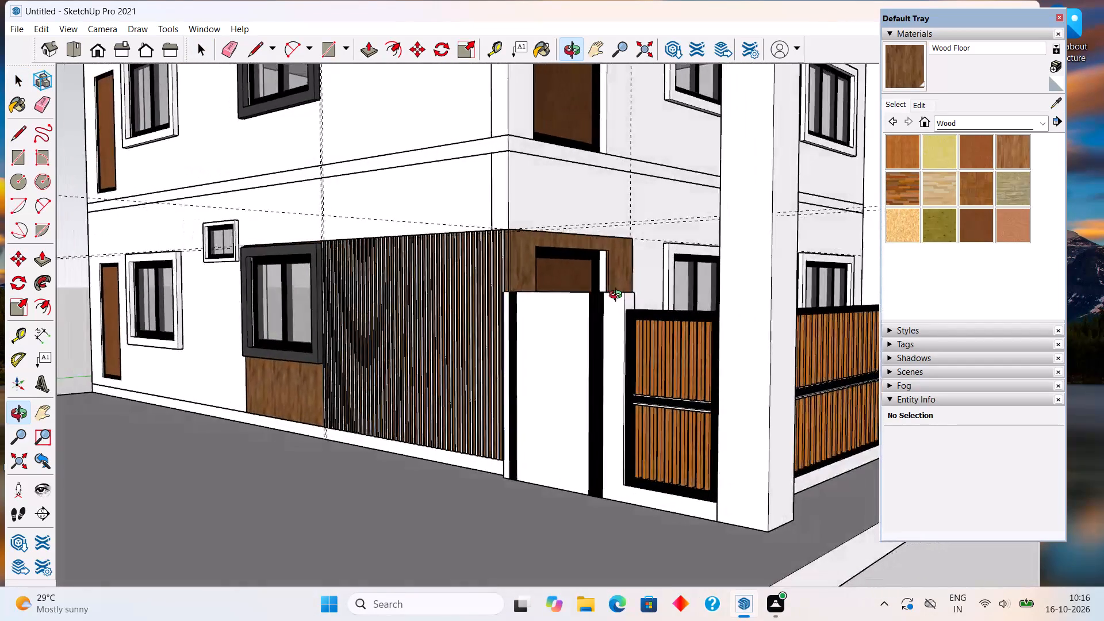
middle_click_drag(618, 296, 826, 311)
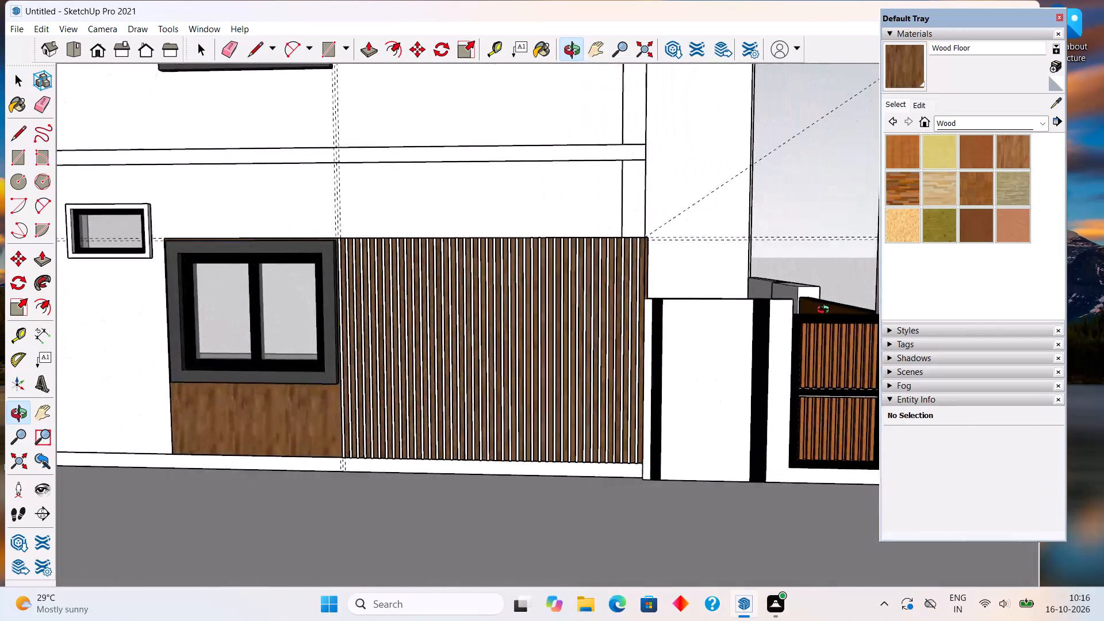
middle_click_drag(826, 311, 644, 321)
scroll(644, 321, "down", 9)
left_click(800, 498)
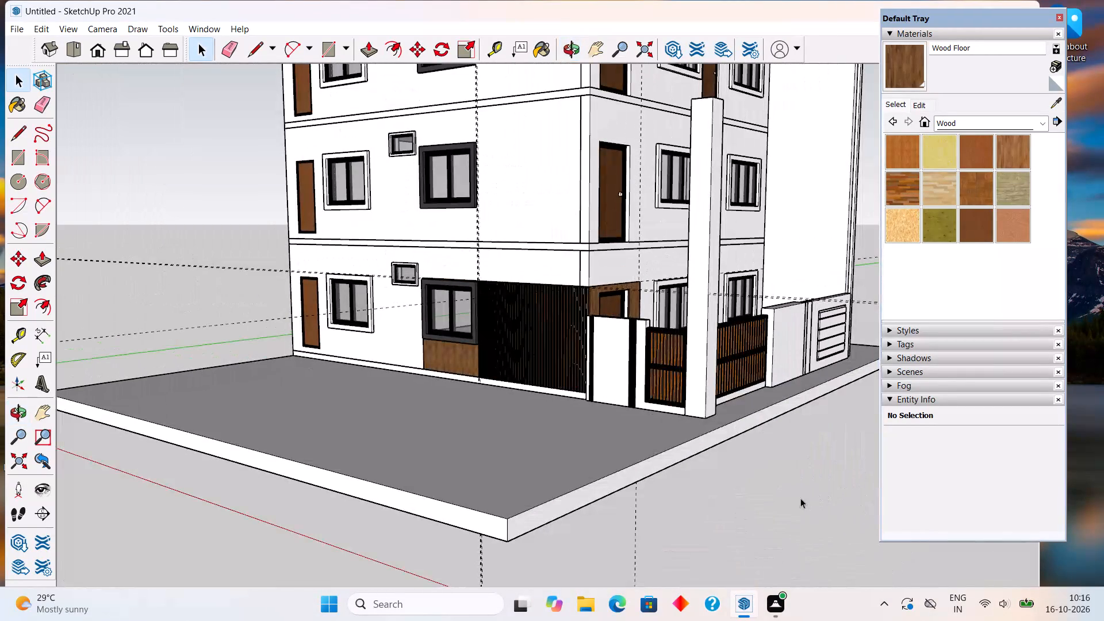
Paint the first seven vertical strips beside the ground-floor window with the Wood Cherry Original material.
scroll(486, 323, "up", 5)
middle_click_drag(615, 352, 754, 359)
scroll(754, 359, "up", 1)
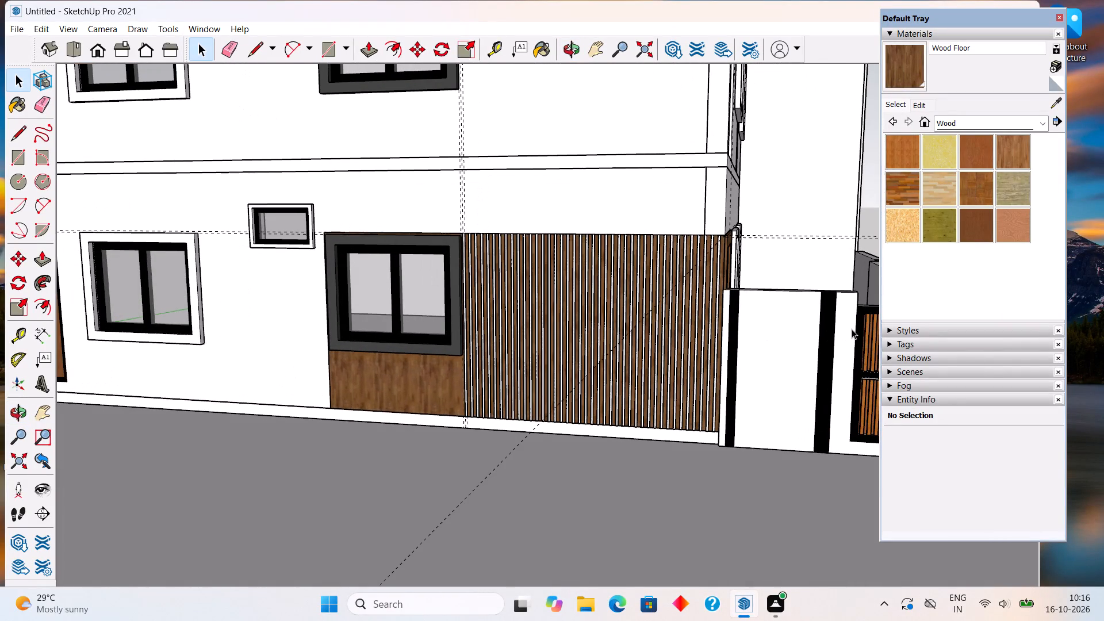
left_click(985, 144)
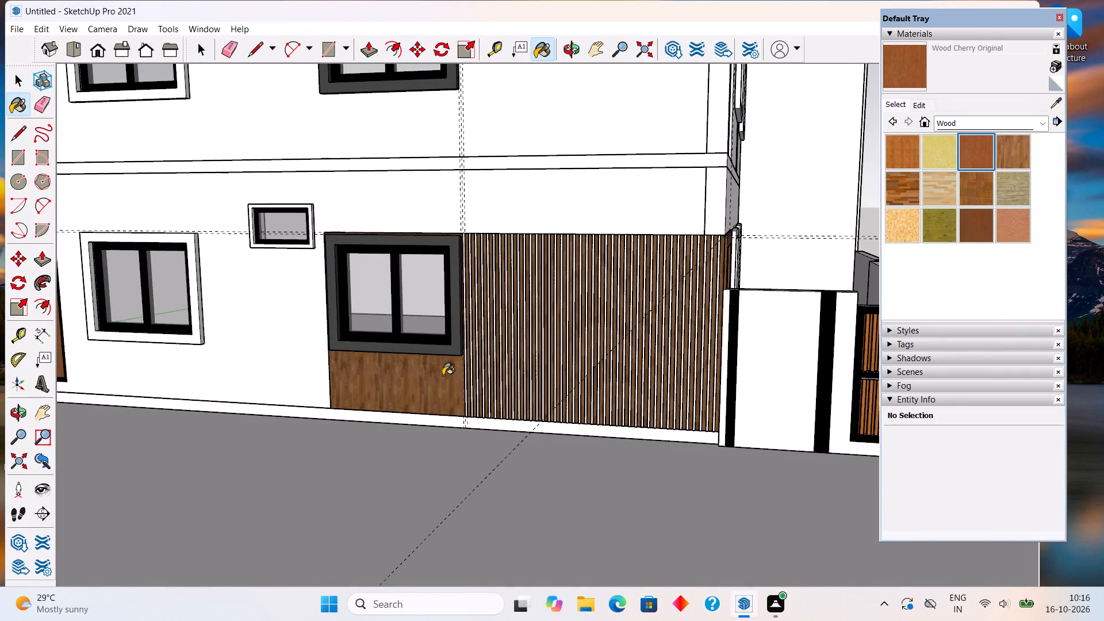
scroll(443, 375, "up", 10)
left_click(503, 379)
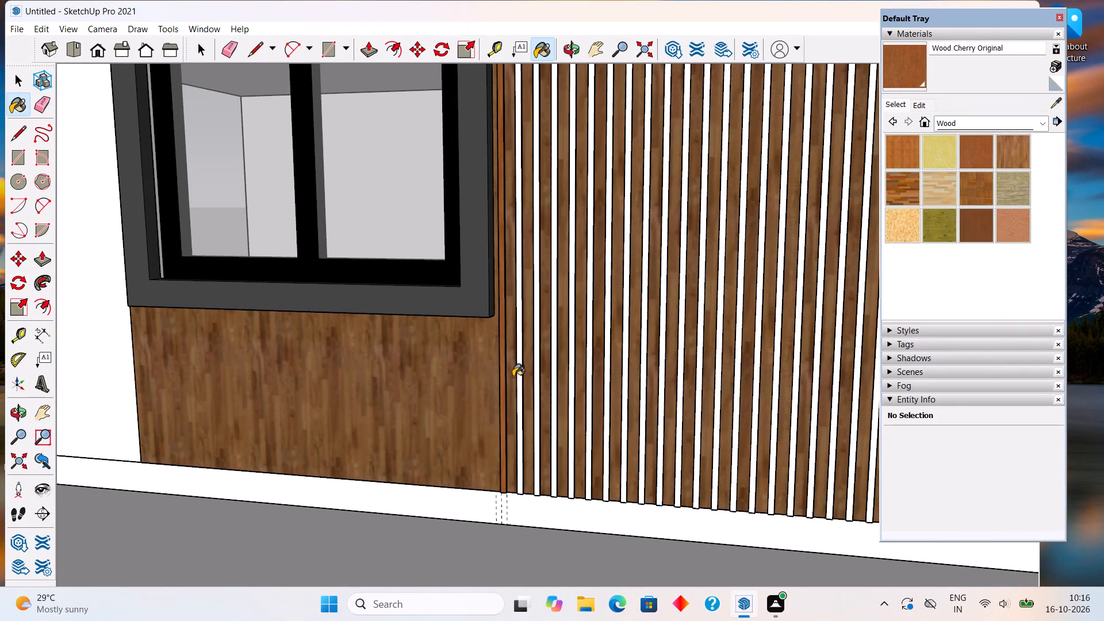
left_click(522, 385)
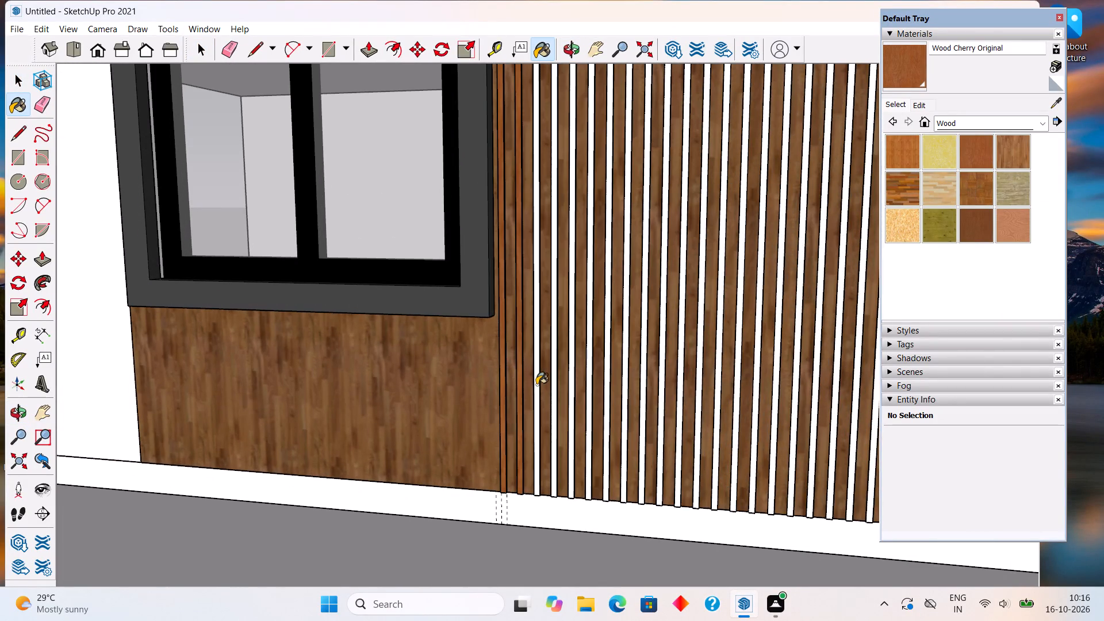
left_click(536, 385)
left_click(554, 385)
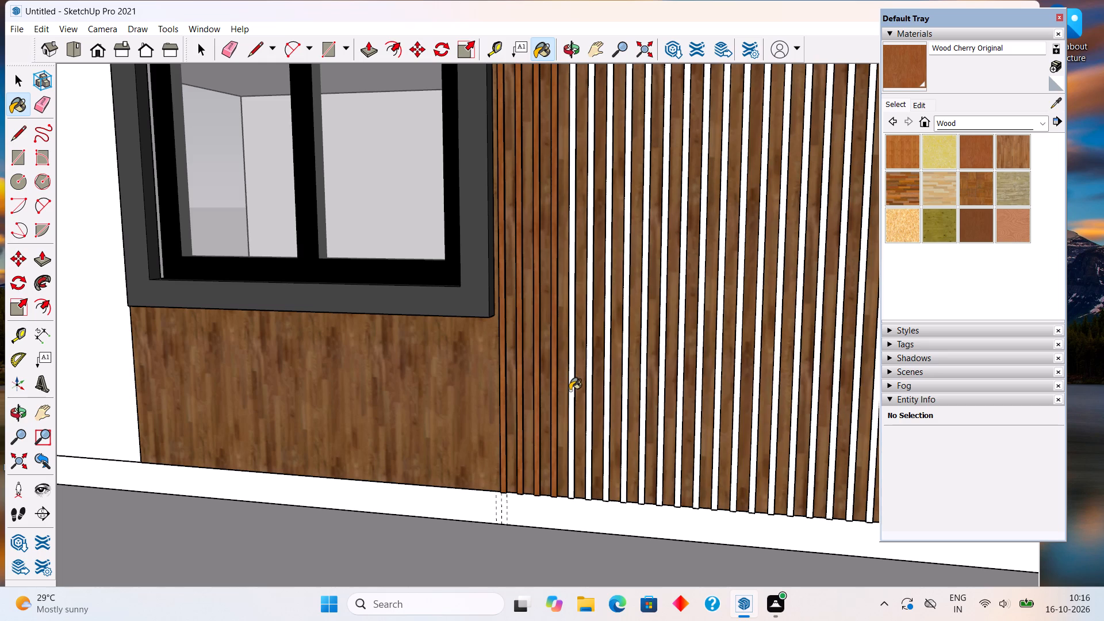
left_click(570, 390)
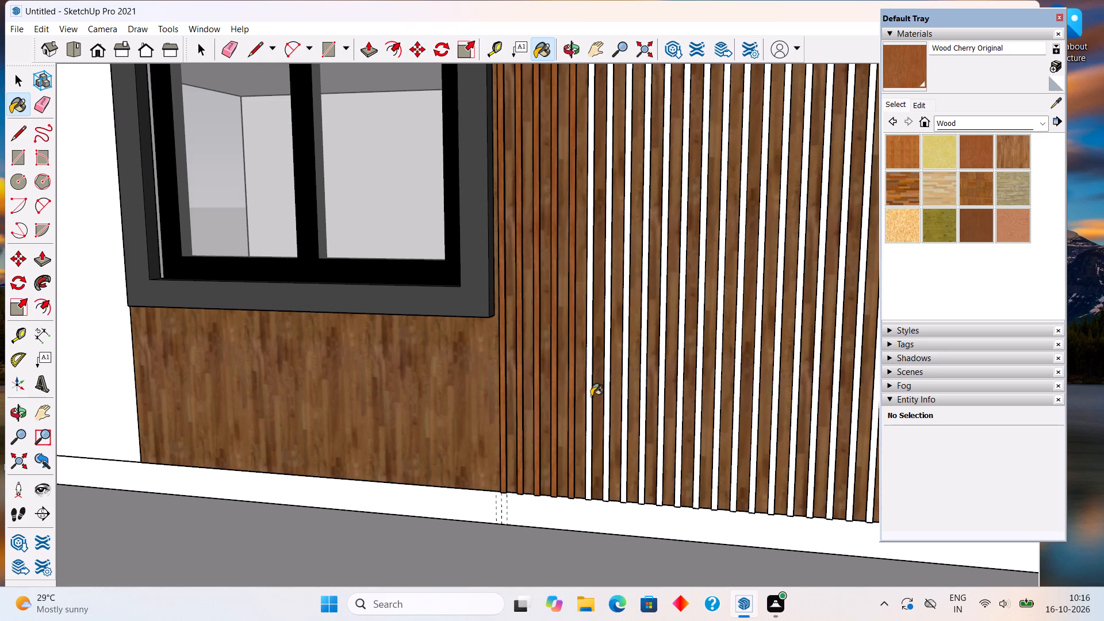
left_click(591, 396)
left_click(607, 392)
Continue applying Wood Cherry Original to the following eight strips, working away from the window.
scroll(611, 389, "down", 5)
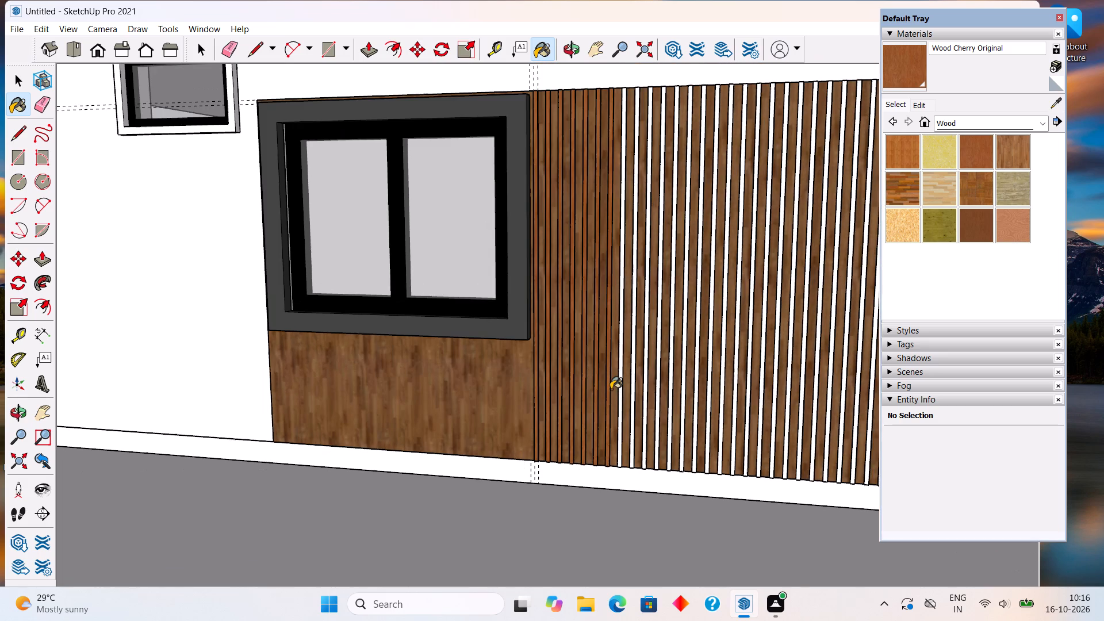
scroll(623, 331, "up", 3)
left_click(619, 326)
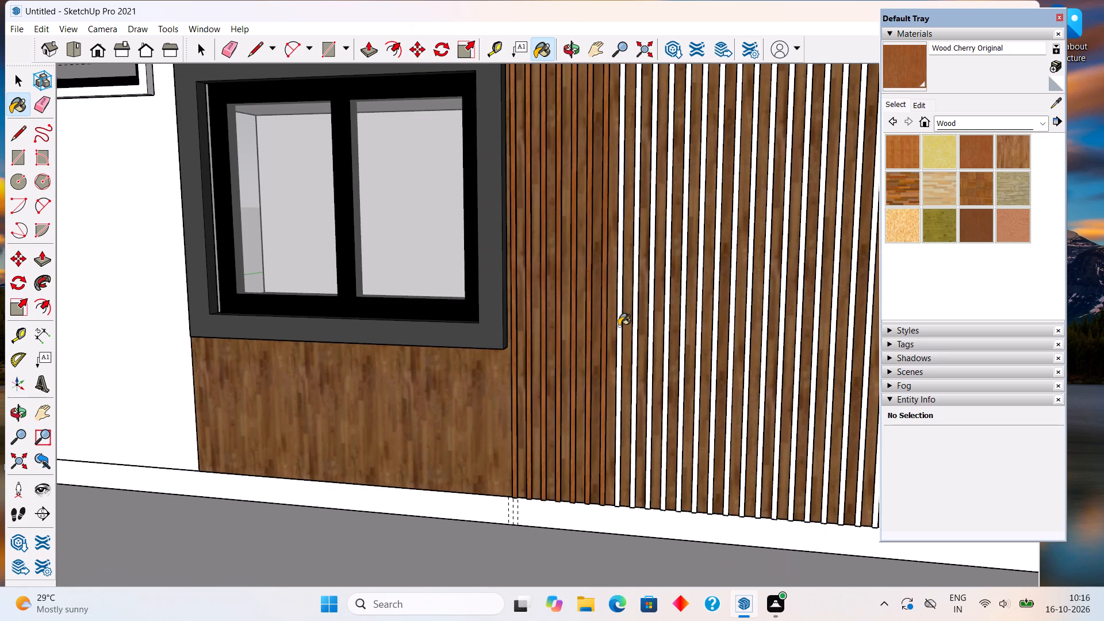
left_click(634, 328)
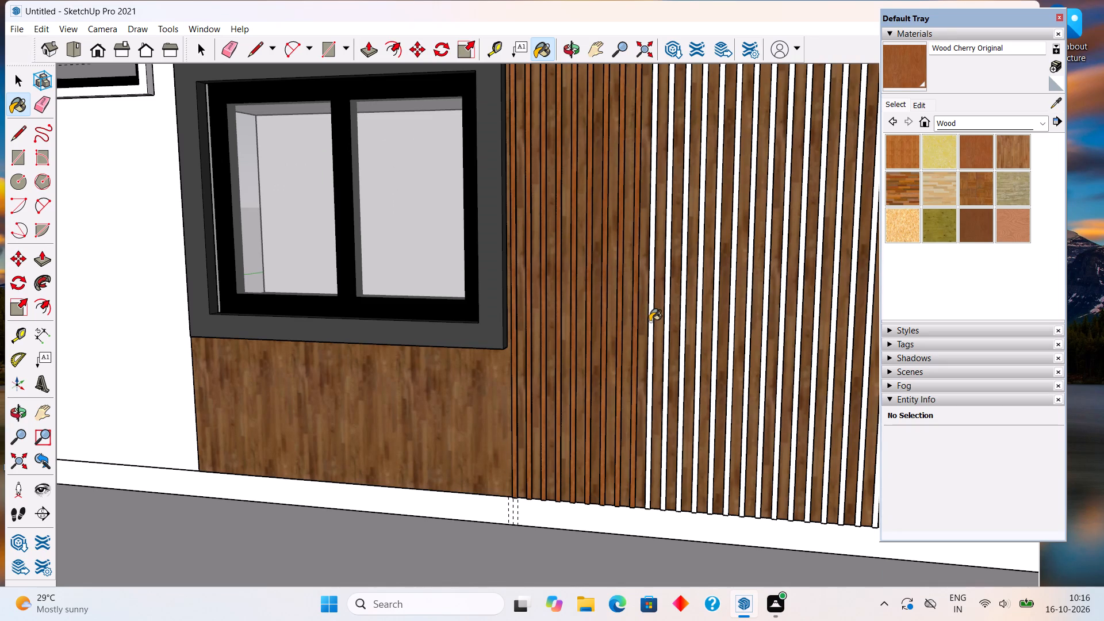
left_click(650, 321)
left_click(666, 317)
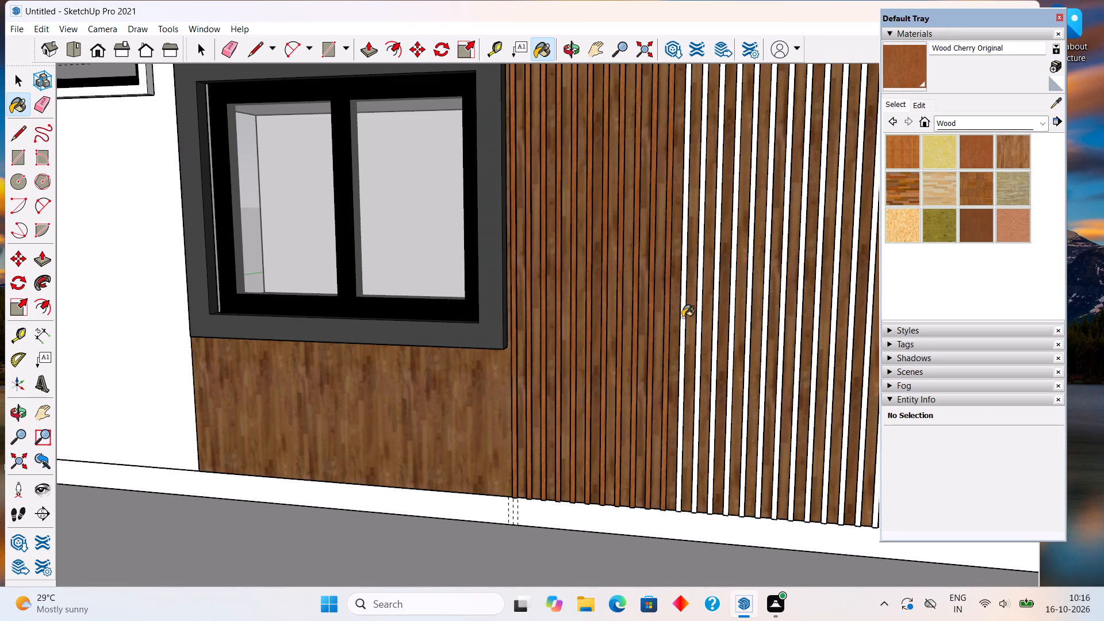
left_click(683, 317)
left_click(699, 315)
left_click(716, 315)
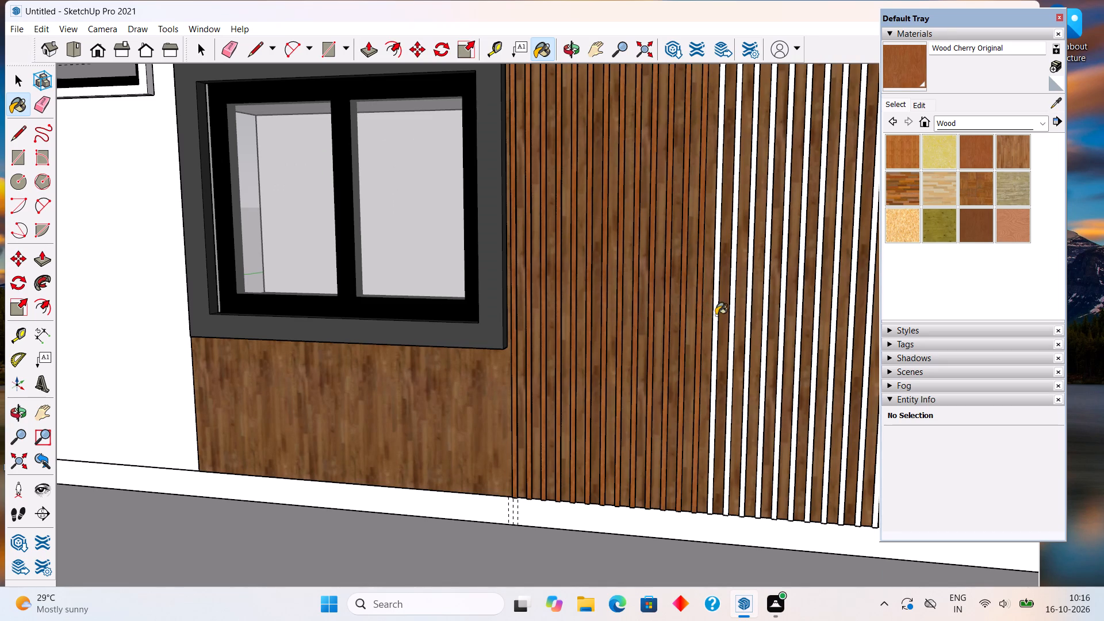
left_click(732, 320)
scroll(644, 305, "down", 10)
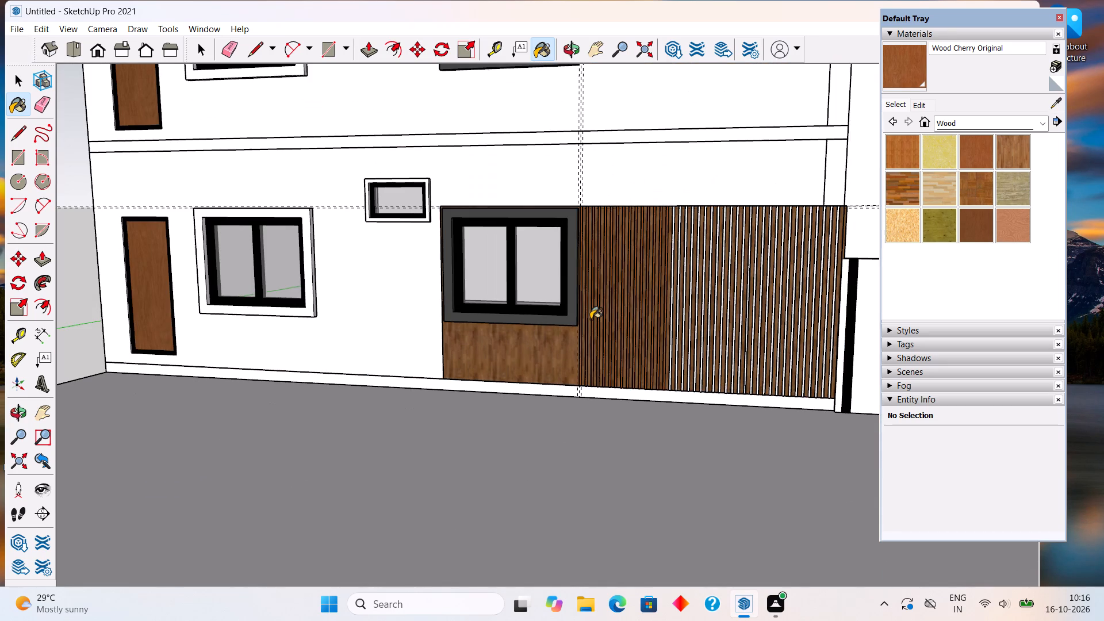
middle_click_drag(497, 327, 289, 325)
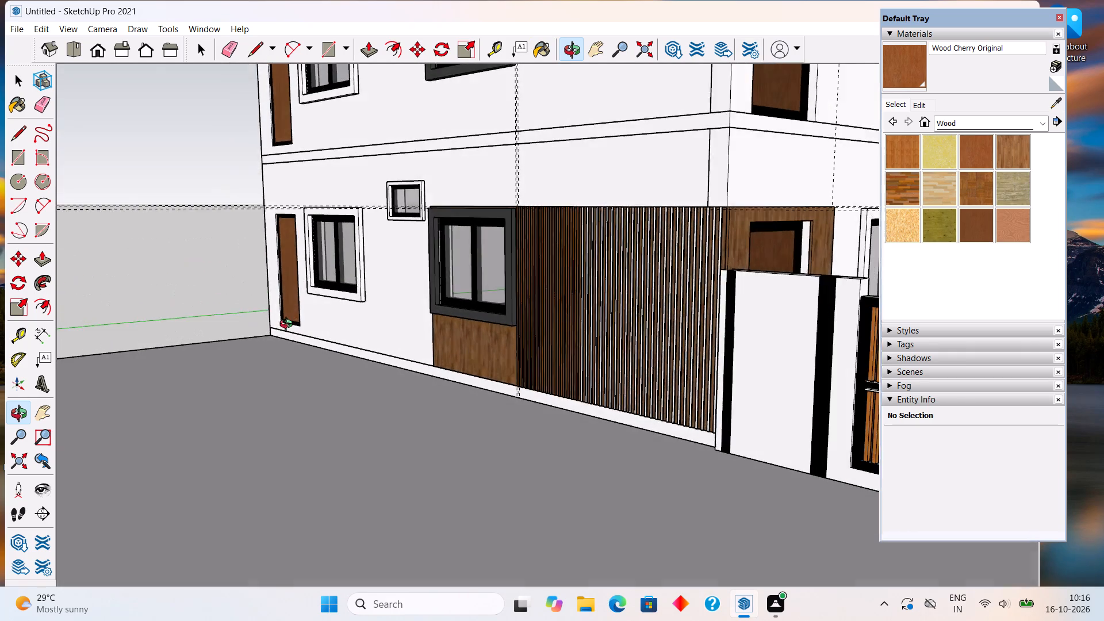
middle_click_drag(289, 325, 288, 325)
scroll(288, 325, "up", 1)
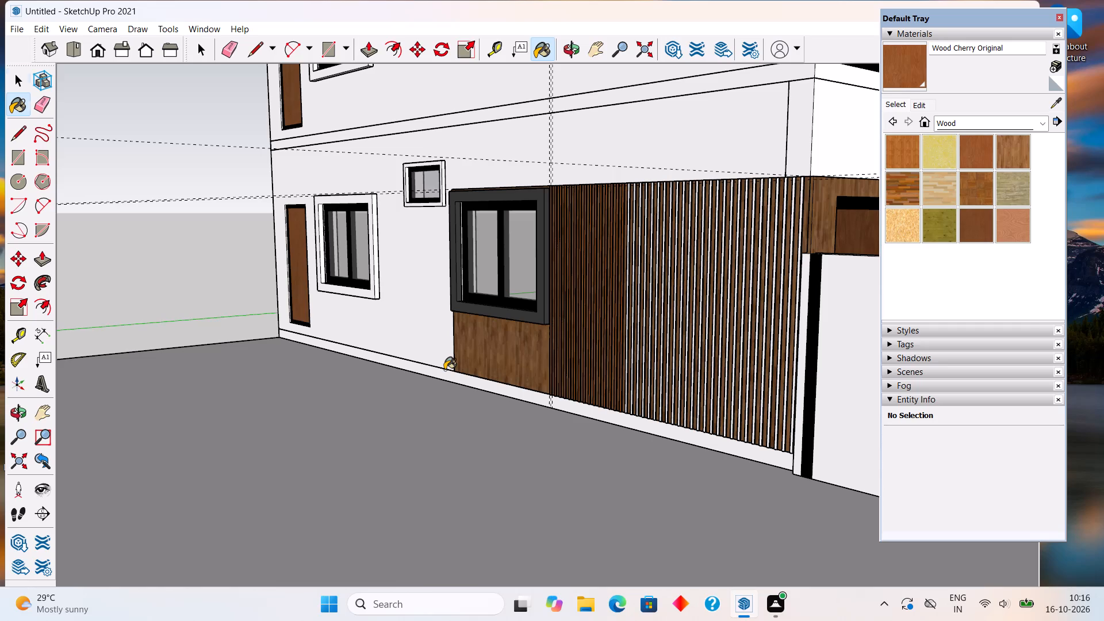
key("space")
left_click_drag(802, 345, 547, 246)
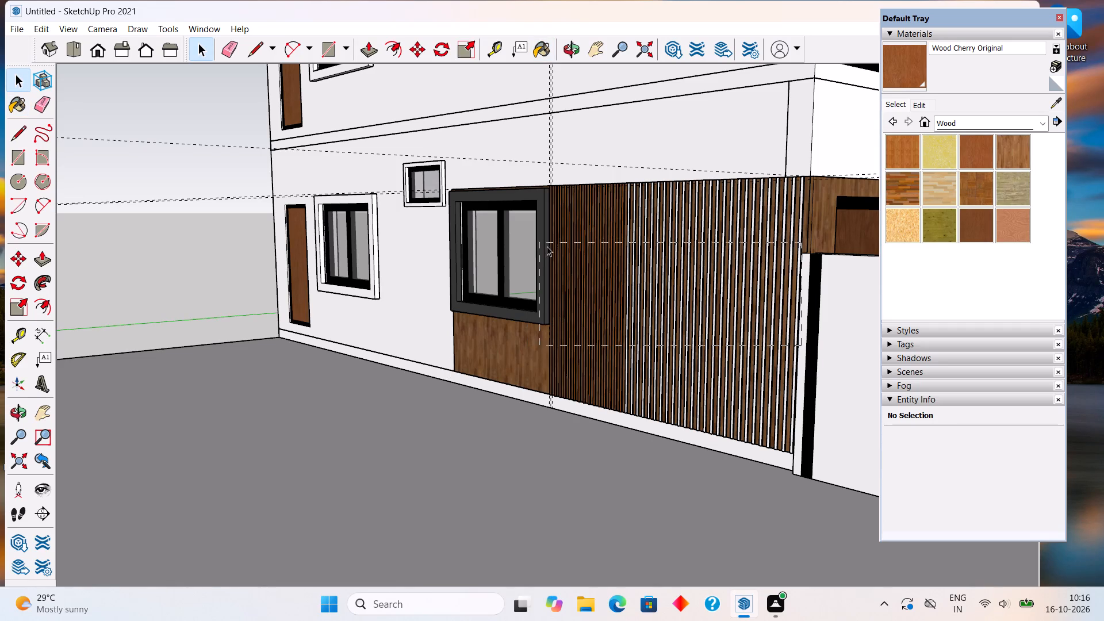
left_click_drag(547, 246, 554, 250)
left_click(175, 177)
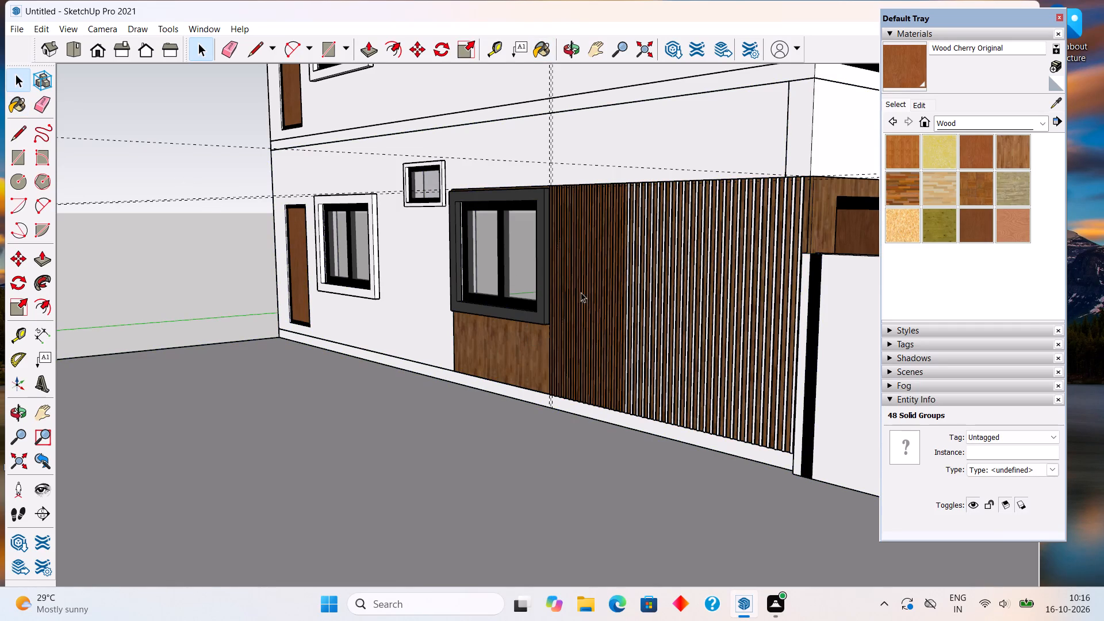
Select together the eleven white strips nearest the wood panel's outer corner.
middle_click_drag(585, 301, 622, 477)
scroll(622, 477, "down", 4)
scroll(726, 412, "up", 5)
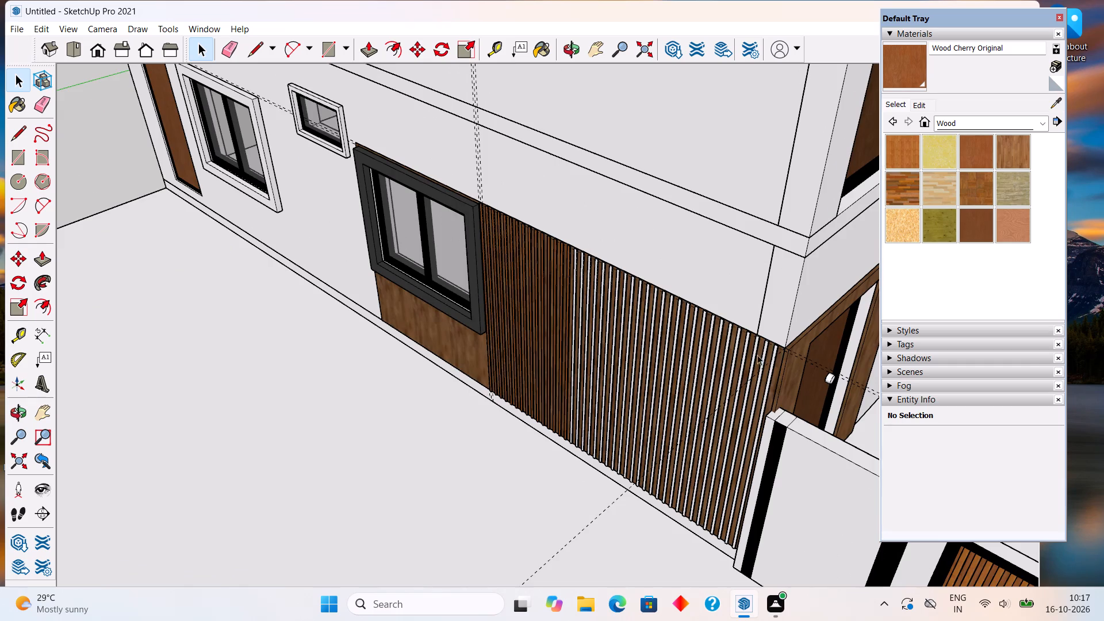
scroll(757, 351, "up", 4)
left_click(784, 354)
scroll(779, 354, "up", 7)
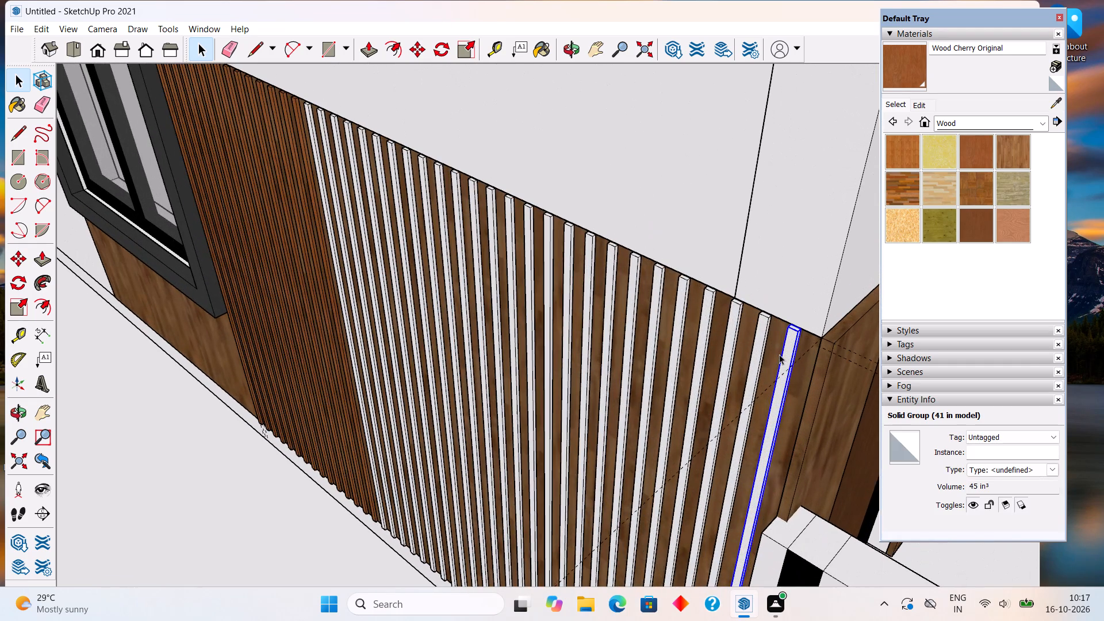
scroll(766, 344, "up", 5, "ctrl")
left_click(764, 336, "ctrl")
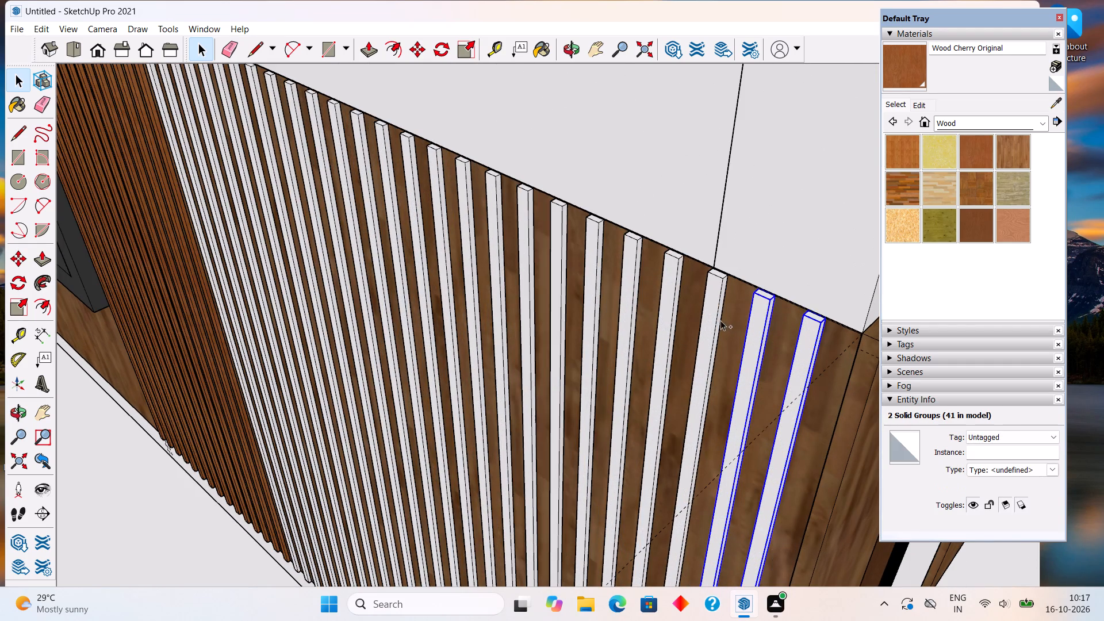
left_click(717, 320, "ctrl")
left_click(665, 298, "ctrl")
left_click(626, 300, "ctrl")
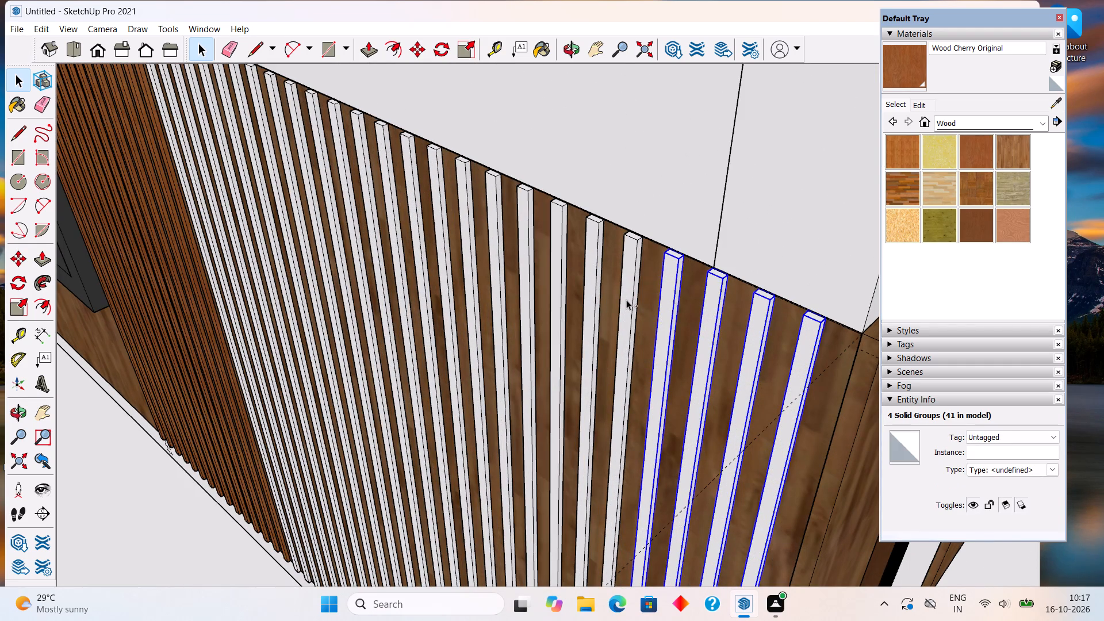
left_click(592, 302, "ctrl")
left_click(551, 323, "ctrl")
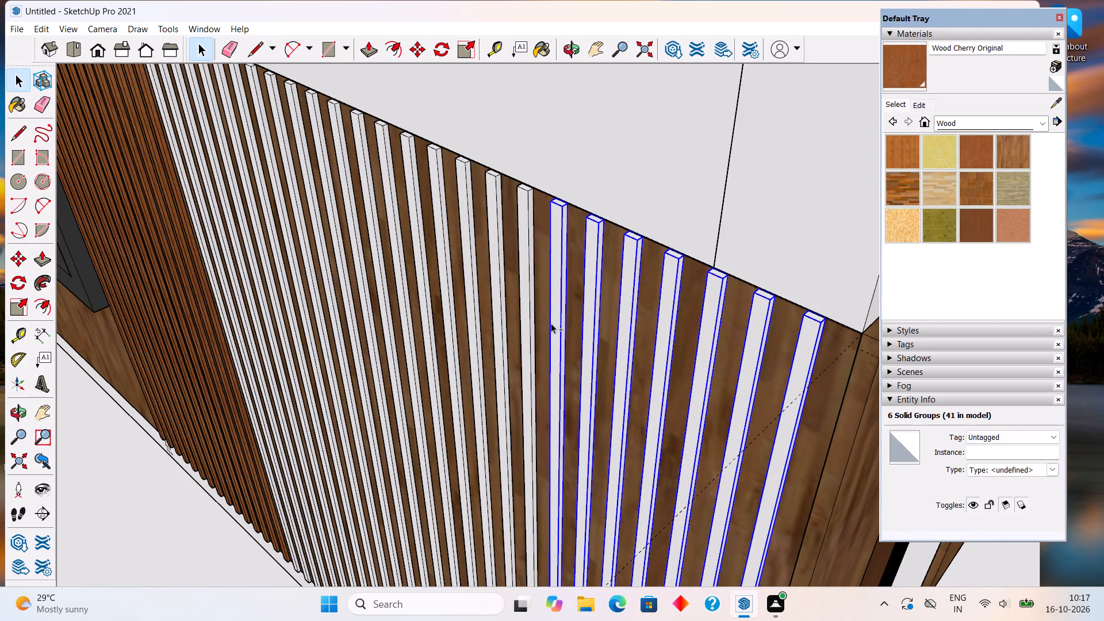
left_click(531, 330, "ctrl")
left_click(494, 329, "ctrl")
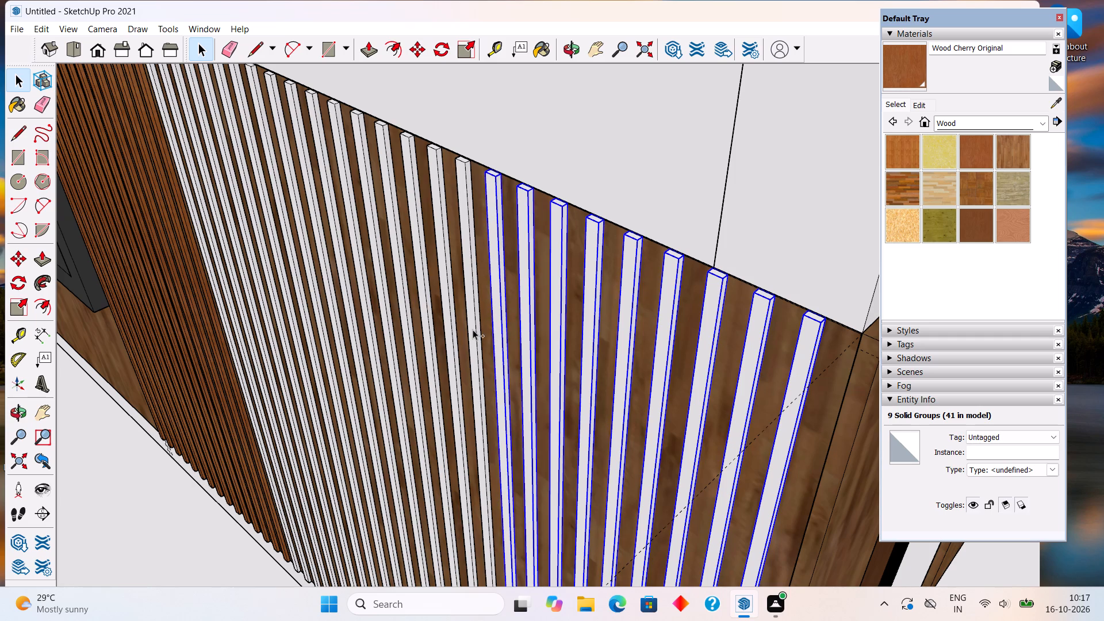
left_click(473, 329, "ctrl")
left_click(454, 334, "ctrl")
Add the next twelve white strips, working toward the window, to the selection.
scroll(452, 331, "down", 6, "ctrl")
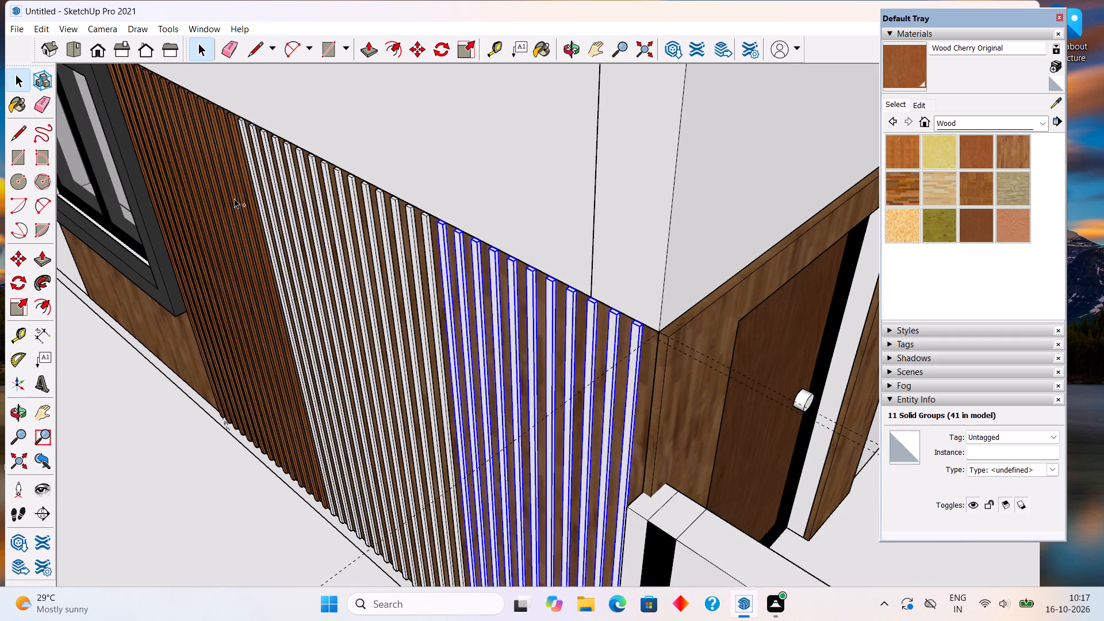
scroll(241, 185, "down", 6, "ctrl")
scroll(169, 102, "up", 9, "ctrl")
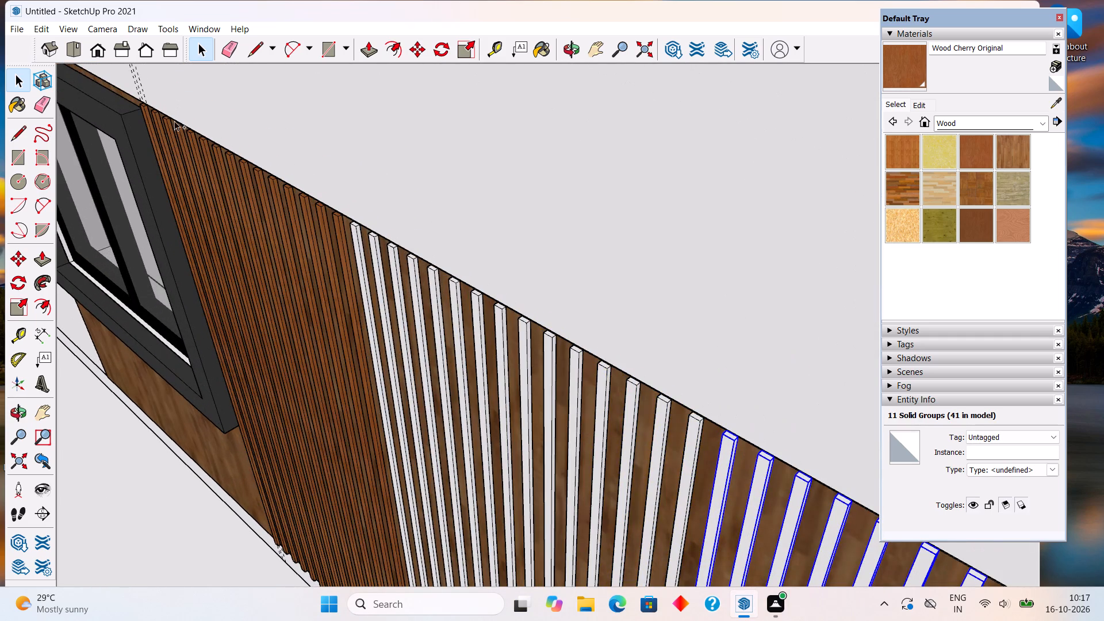
left_click(688, 462, "ctrl")
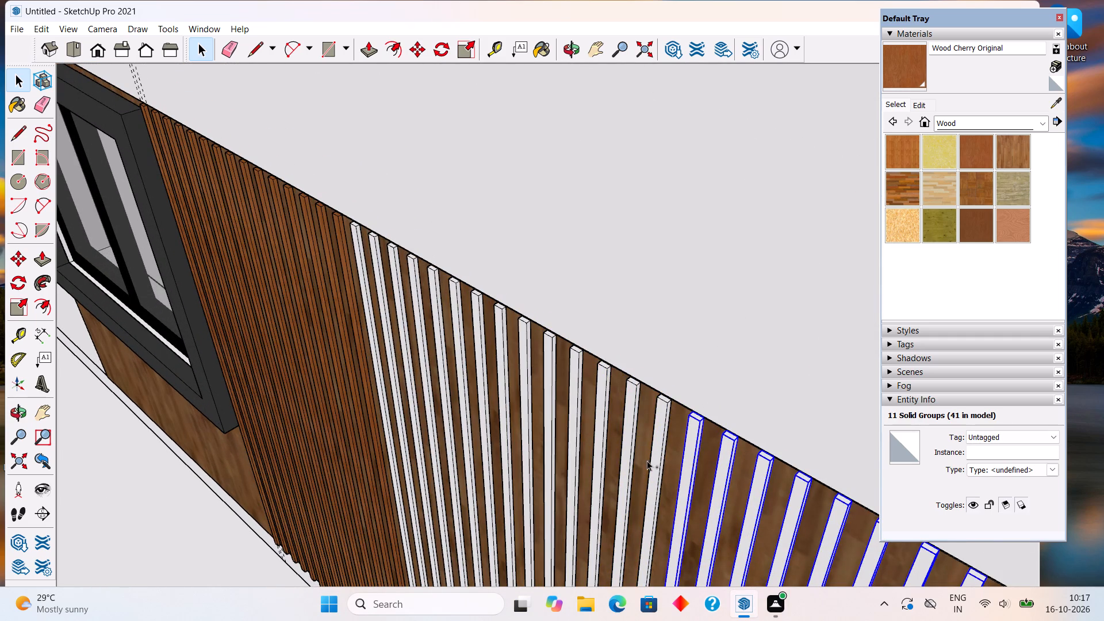
left_click(655, 462, "ctrl")
left_click(623, 473, "ctrl")
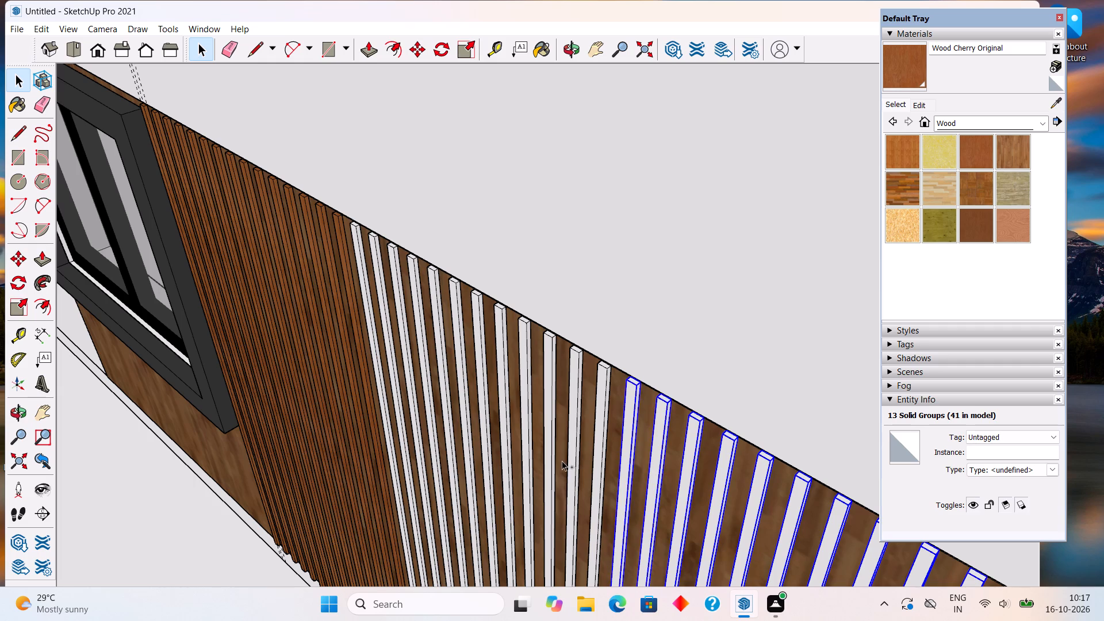
left_click(604, 463, "ctrl")
left_click(577, 454, "ctrl")
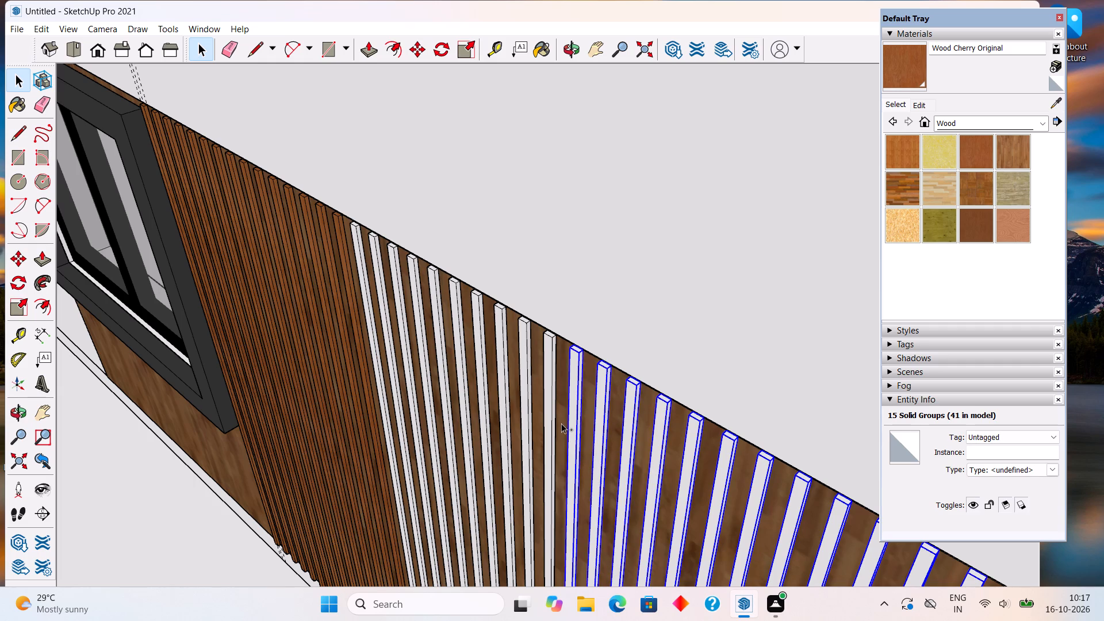
left_click(551, 392, "ctrl")
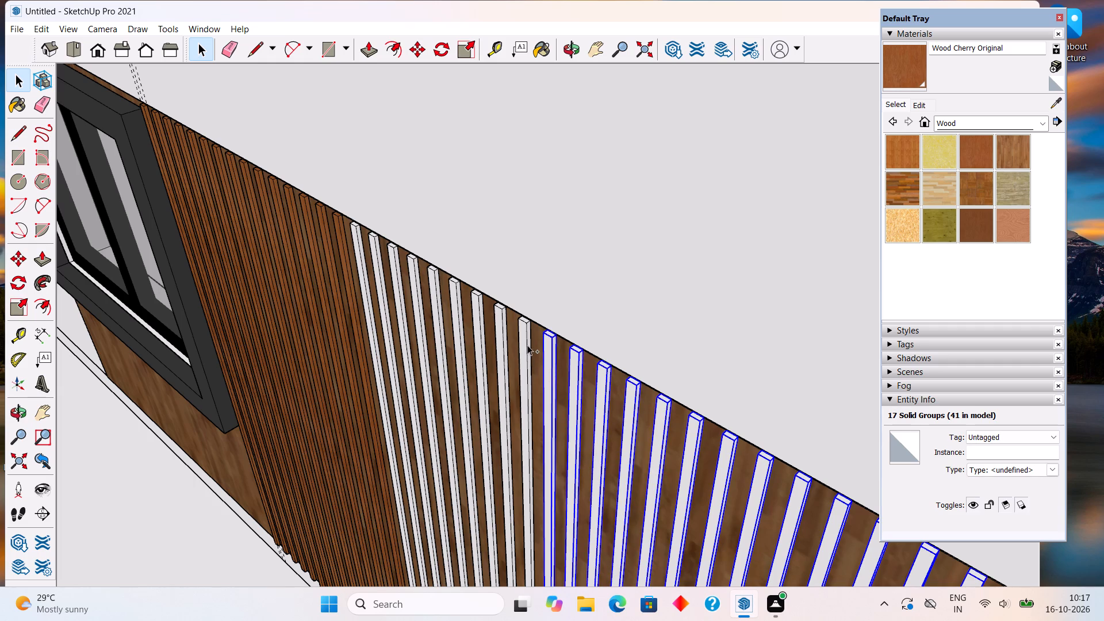
left_click(527, 345, "ctrl")
left_click(500, 329, "ctrl")
left_click(475, 324, "ctrl")
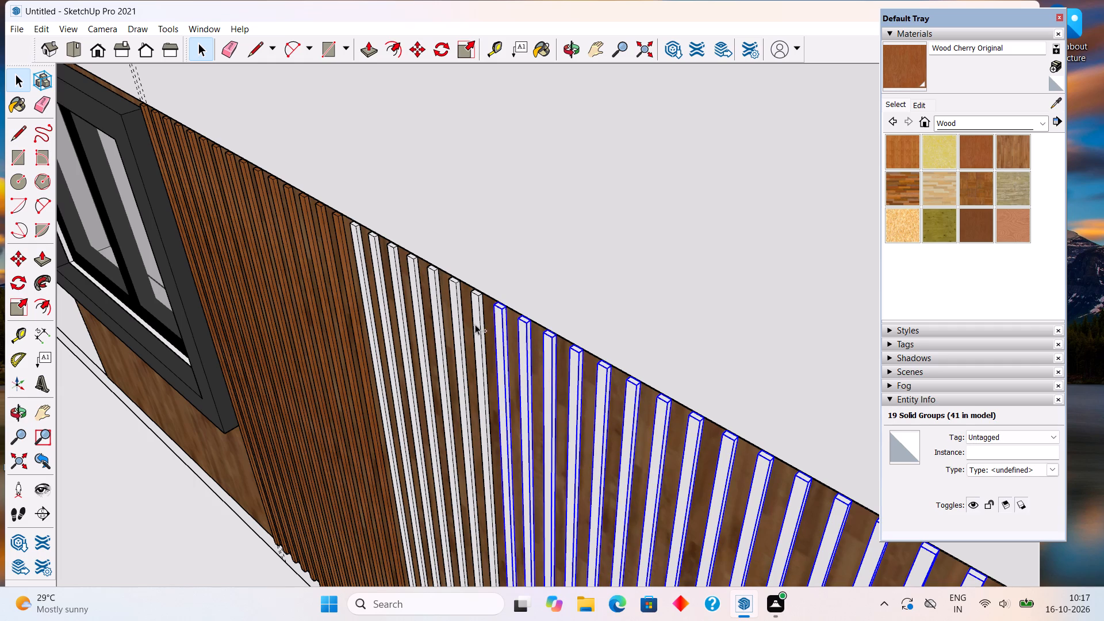
left_click(460, 325, "ctrl")
left_click(435, 305, "ctrl")
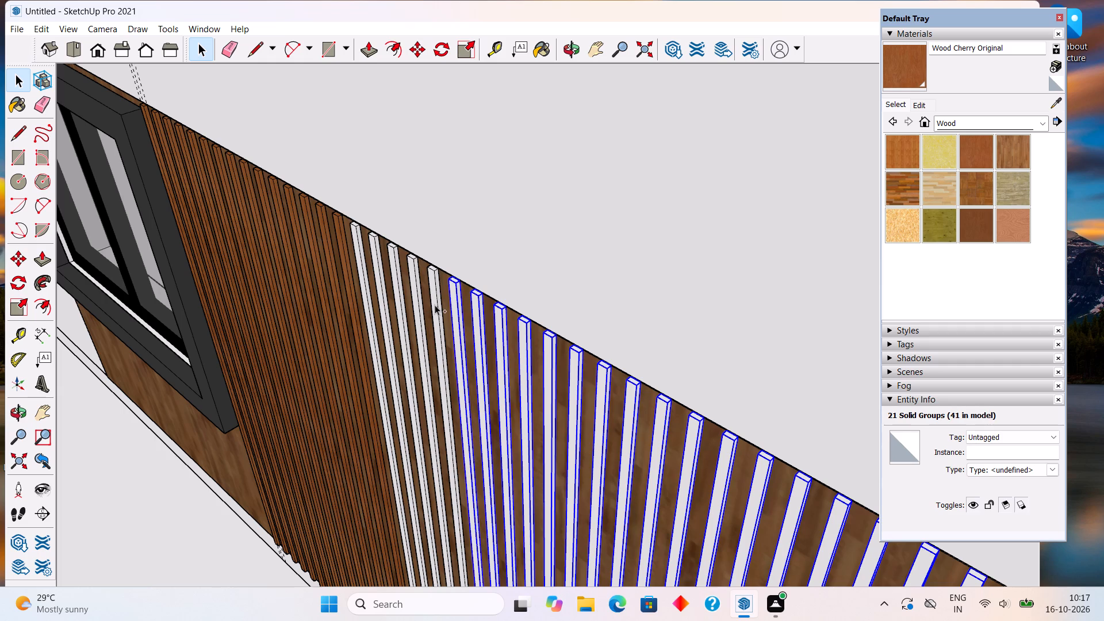
left_click(417, 281, "ctrl")
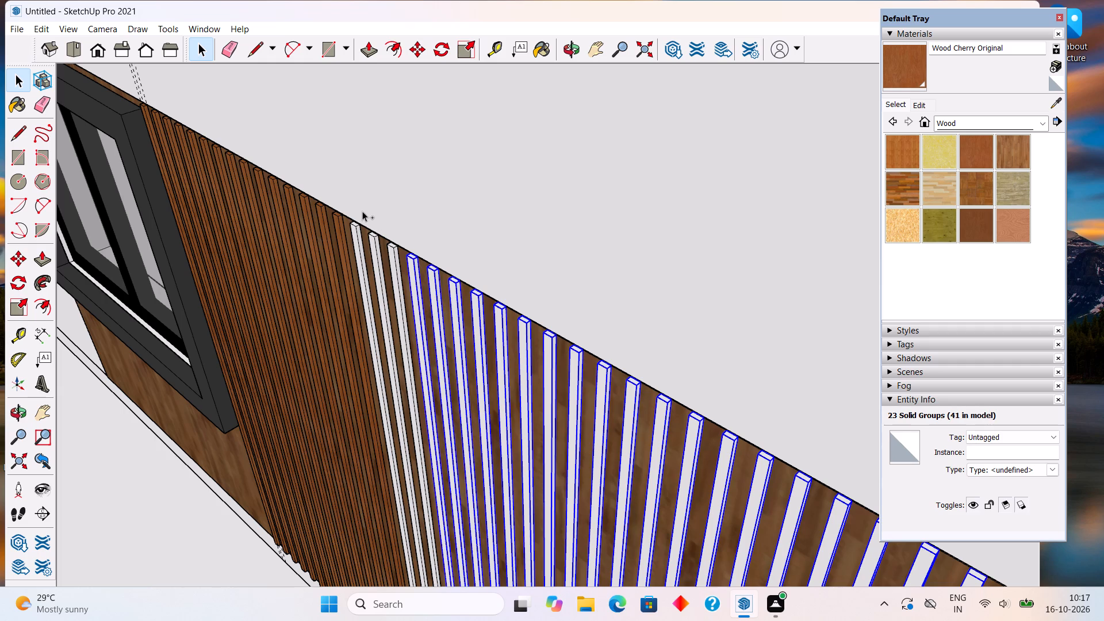
Add the remaining eighteen vertical strips up to the window to the selection and delete all the selected strips.
scroll(126, 93, "up", 6, "ctrl")
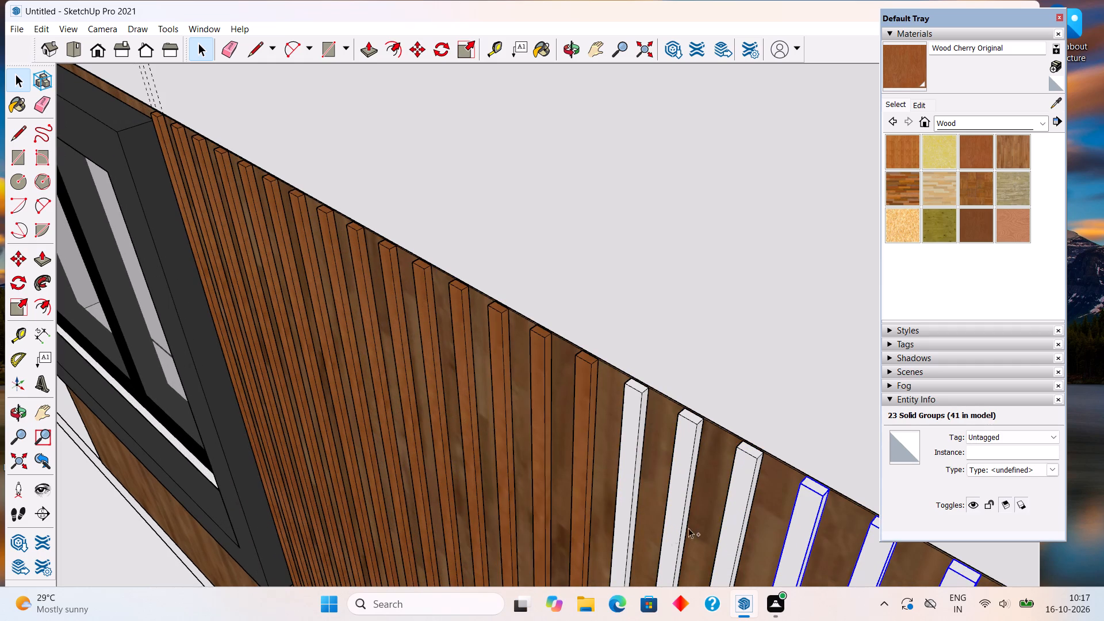
left_click(733, 511, "ctrl")
left_click(681, 478, "ctrl")
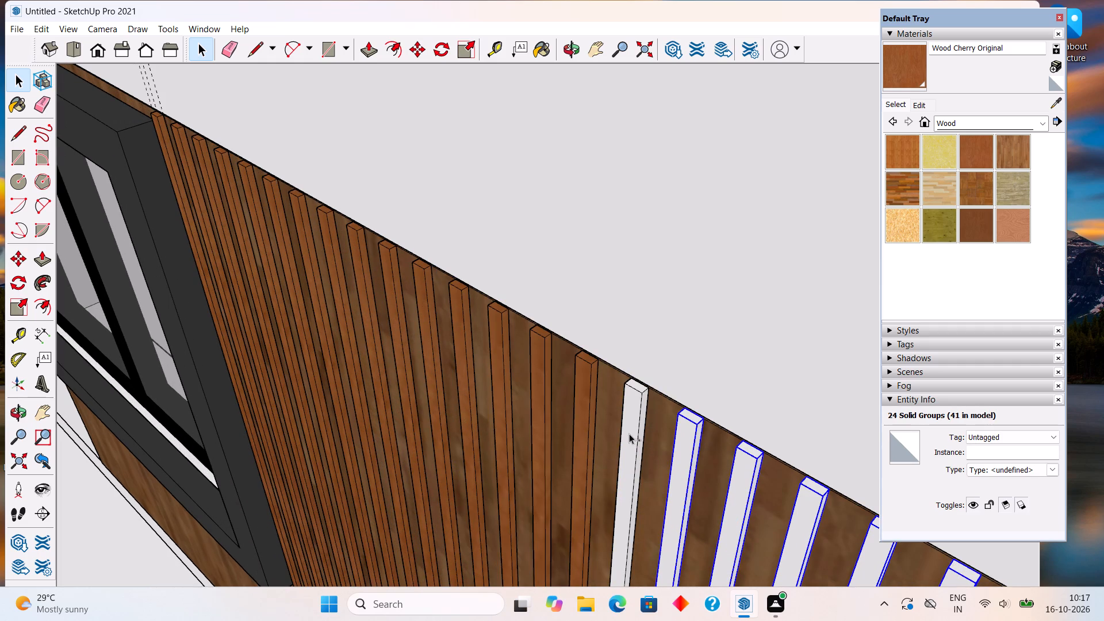
left_click(627, 432, "ctrl")
left_click(588, 393, "ctrl")
left_click(535, 365, "ctrl")
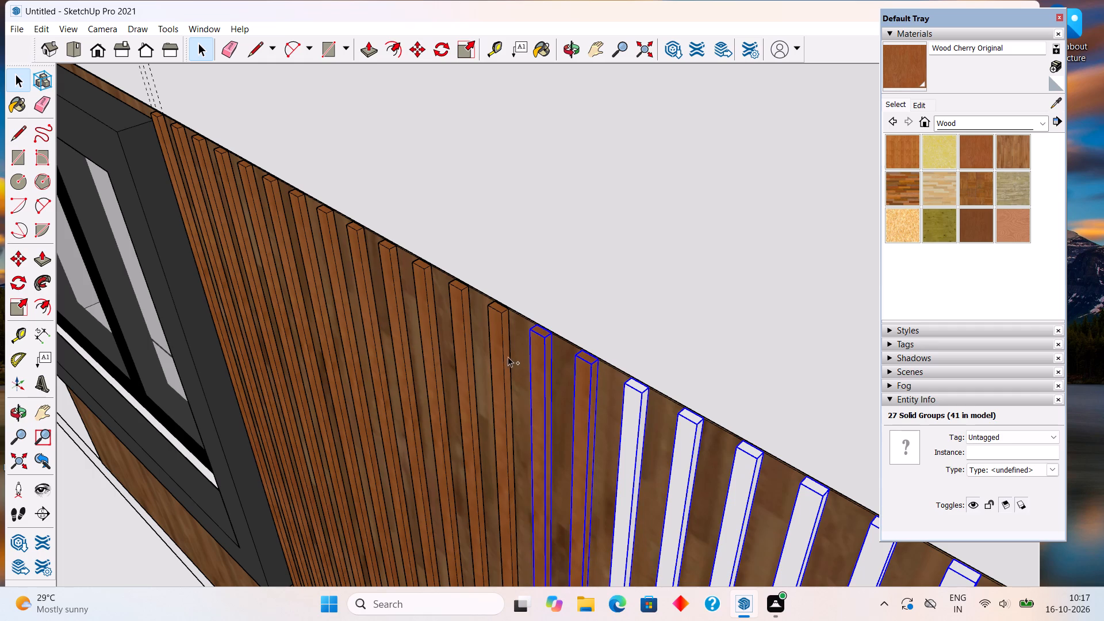
left_click(493, 355, "ctrl")
left_click(467, 338, "ctrl")
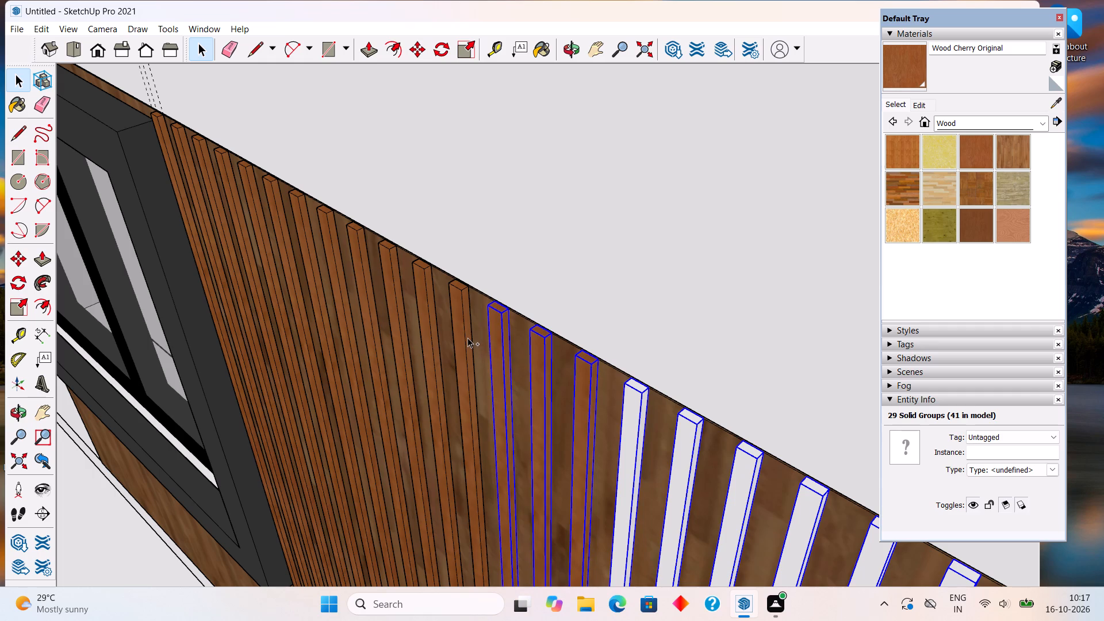
left_click(419, 297, "ctrl")
left_click(397, 287, "ctrl")
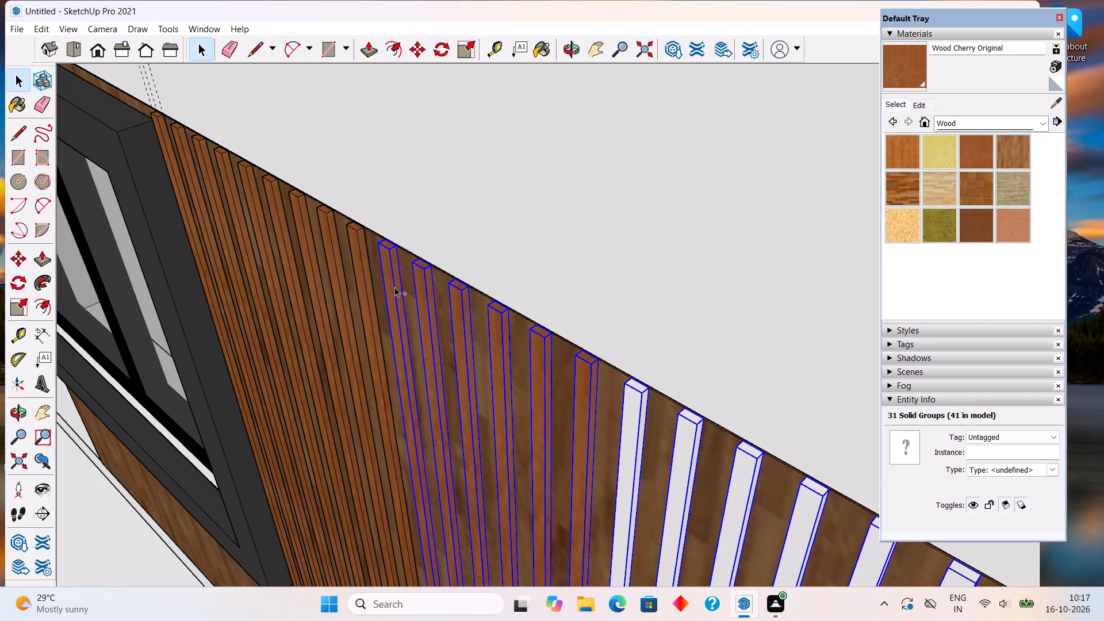
left_click(365, 269, "ctrl")
left_click(339, 273, "ctrl")
left_click(312, 260, "ctrl")
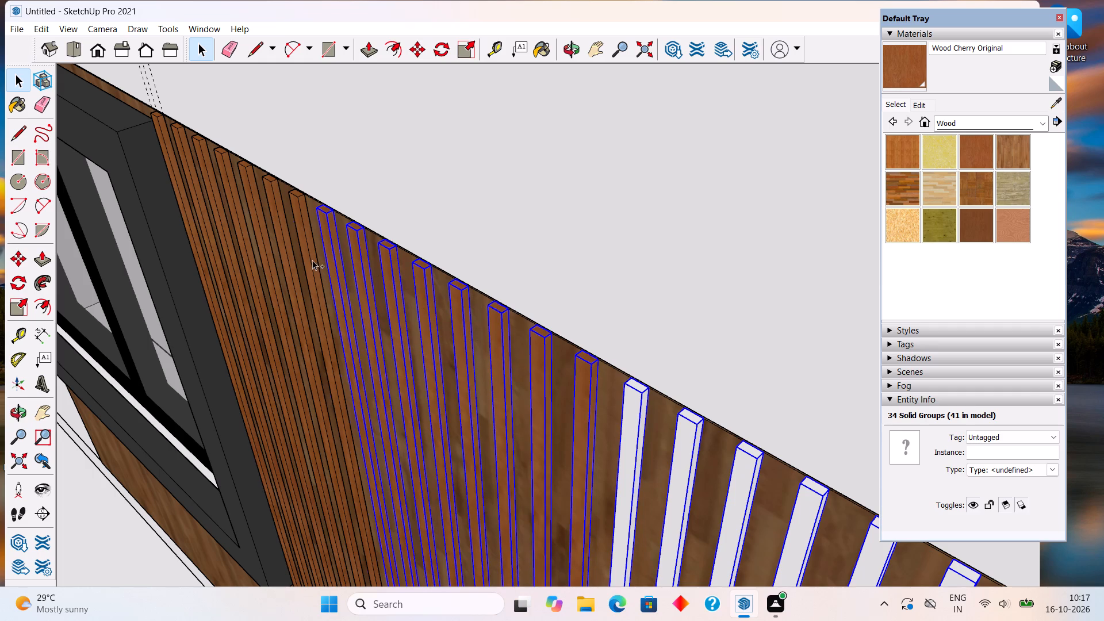
left_click(285, 236, "ctrl")
left_click(250, 210, "ctrl")
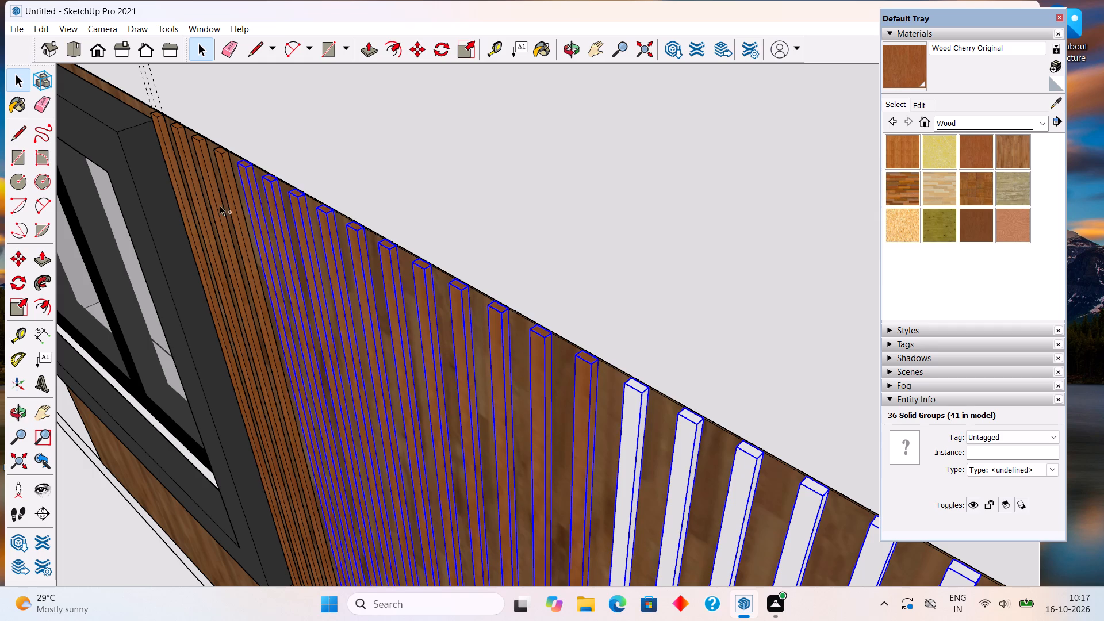
left_click(226, 200, "ctrl")
left_click(212, 192, "ctrl")
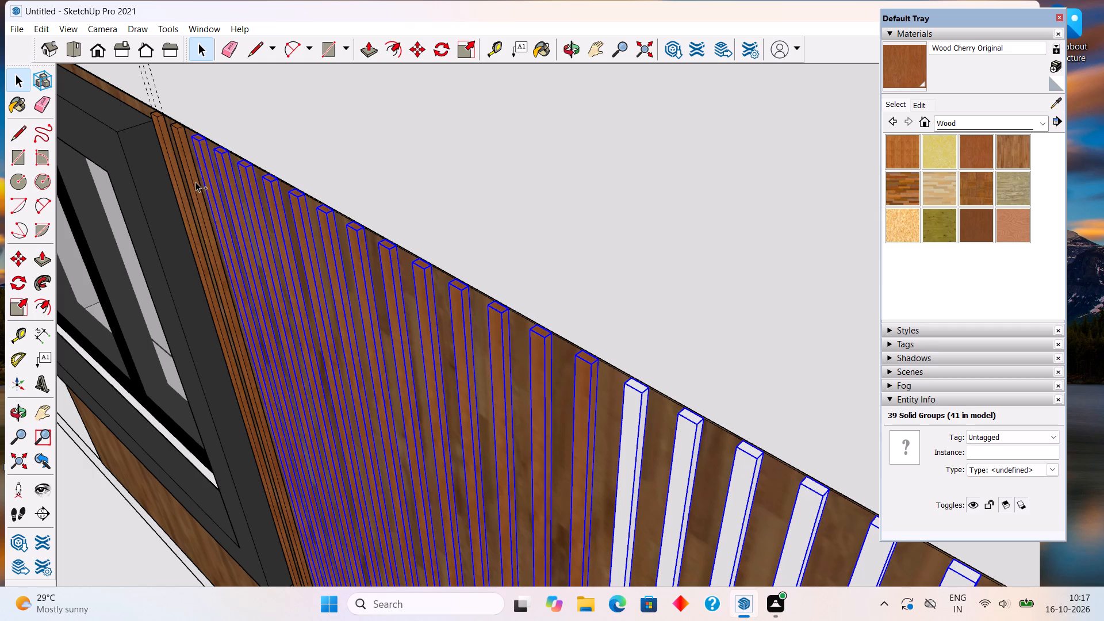
left_click(195, 182, "ctrl")
left_click(181, 194, "ctrl")
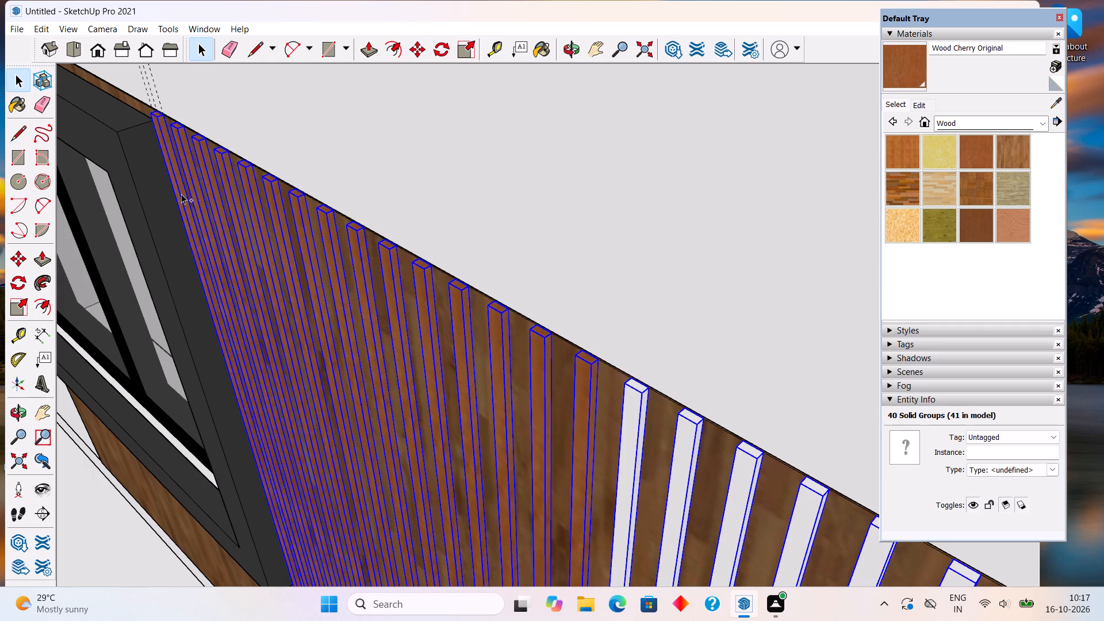
key("Delete")
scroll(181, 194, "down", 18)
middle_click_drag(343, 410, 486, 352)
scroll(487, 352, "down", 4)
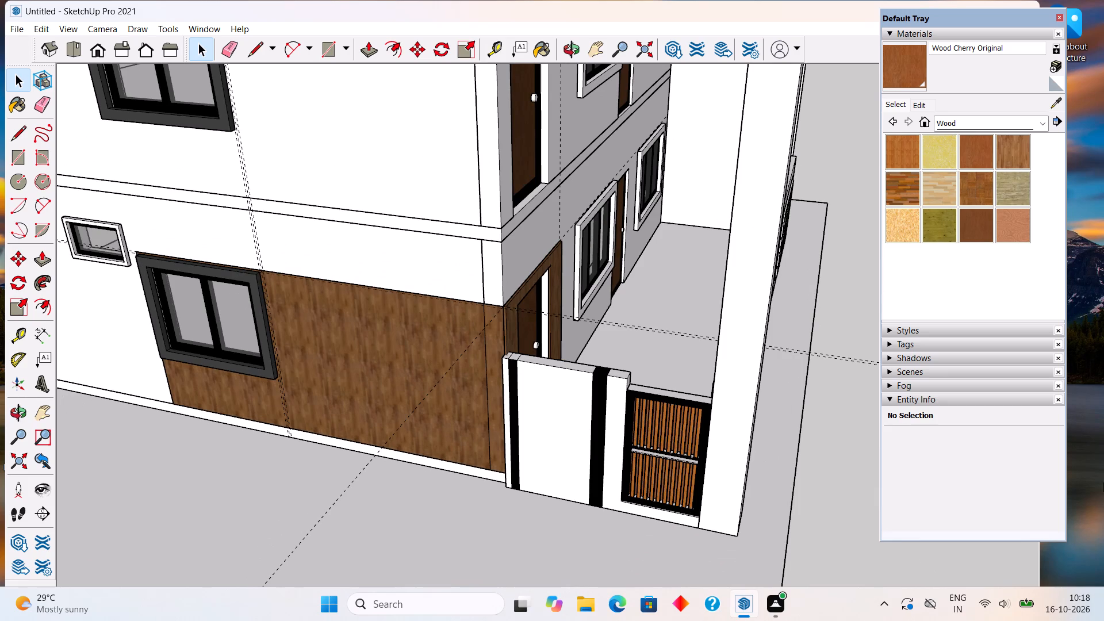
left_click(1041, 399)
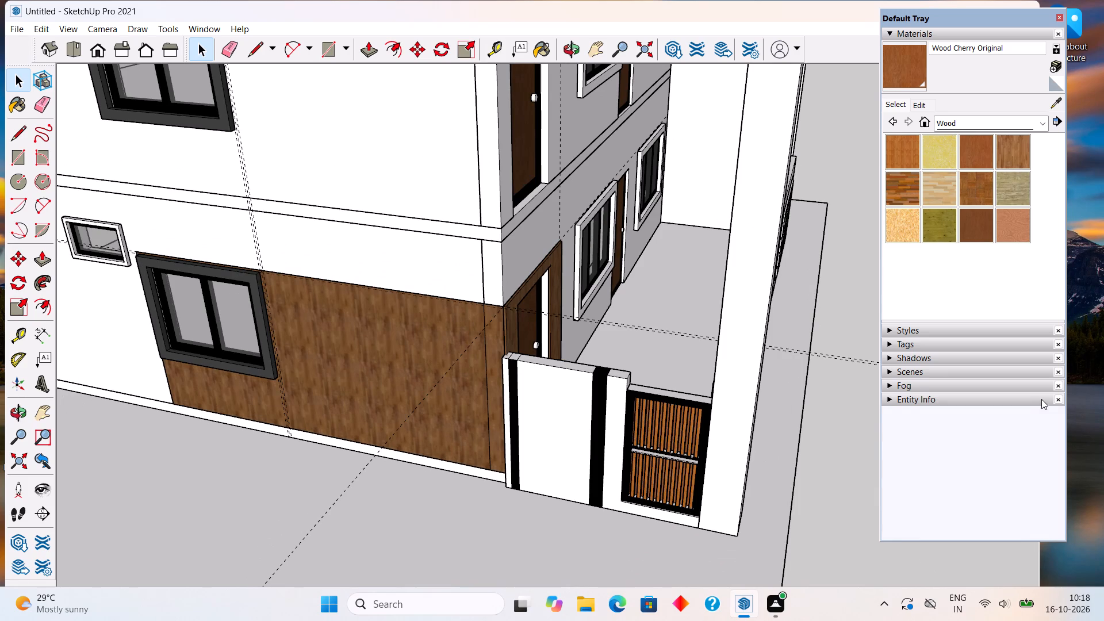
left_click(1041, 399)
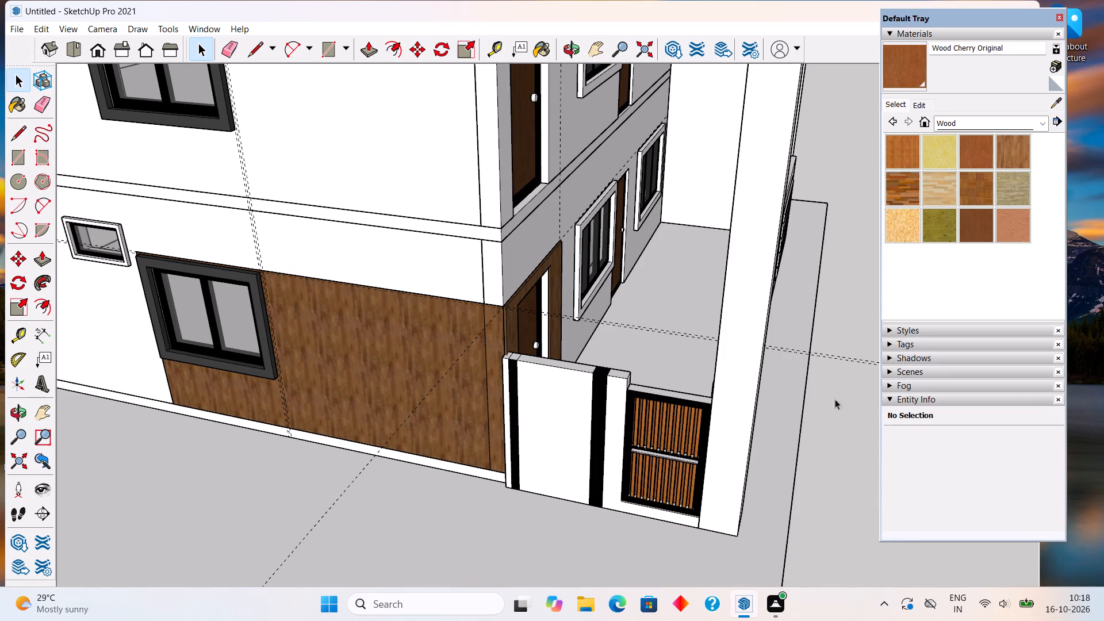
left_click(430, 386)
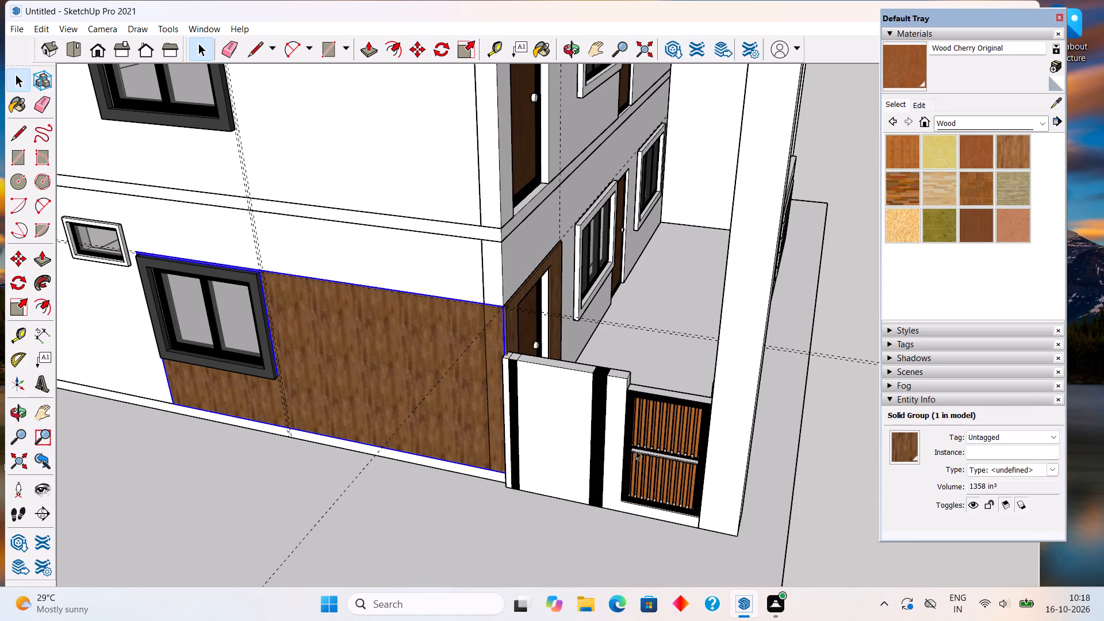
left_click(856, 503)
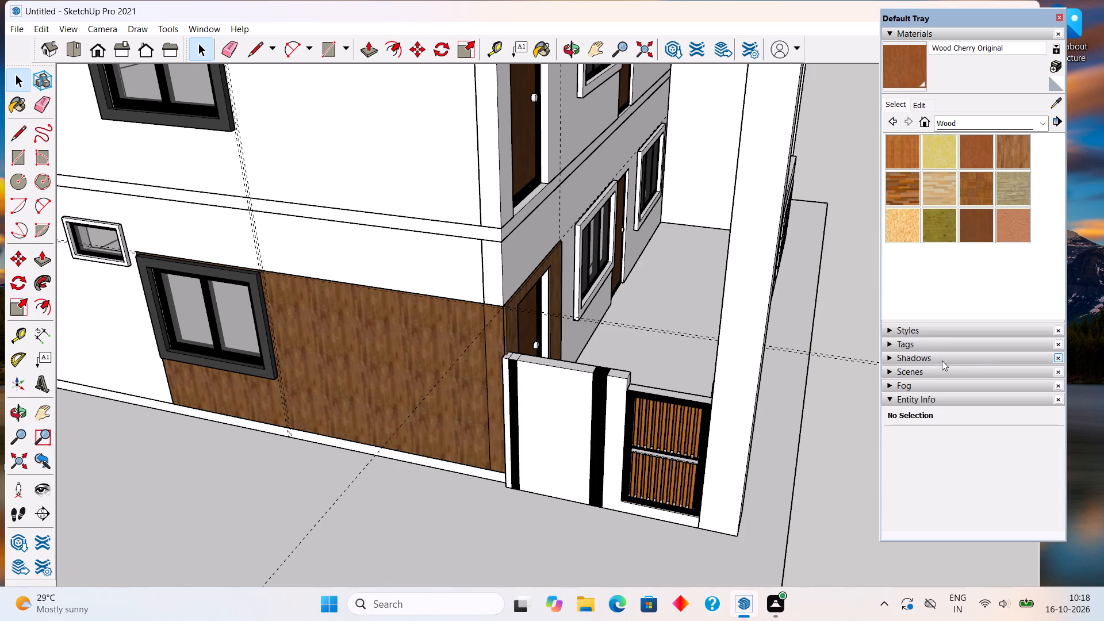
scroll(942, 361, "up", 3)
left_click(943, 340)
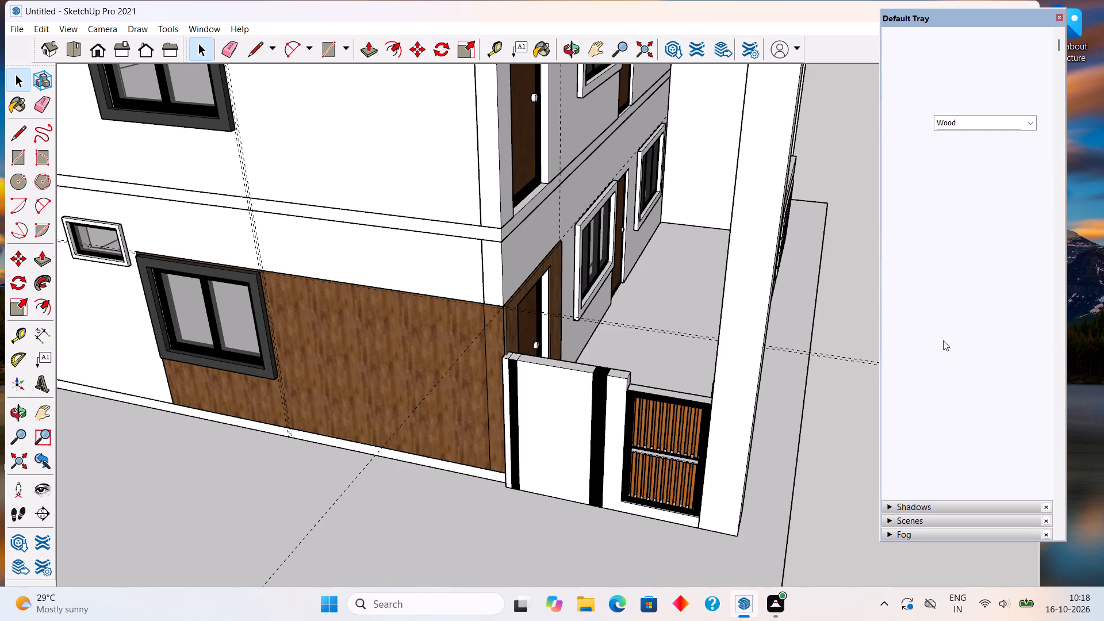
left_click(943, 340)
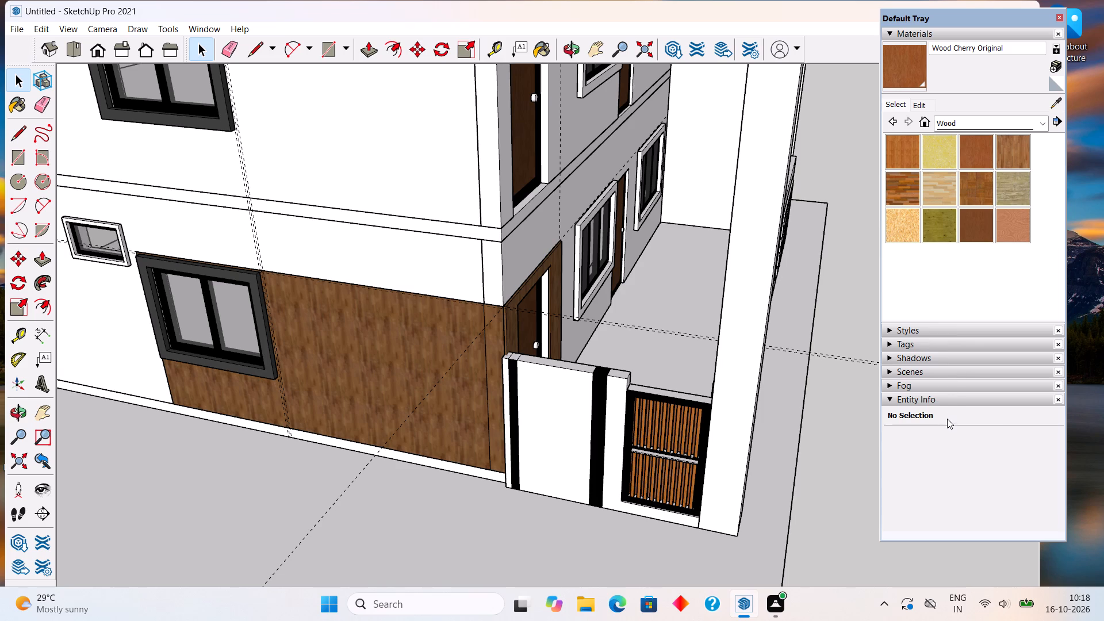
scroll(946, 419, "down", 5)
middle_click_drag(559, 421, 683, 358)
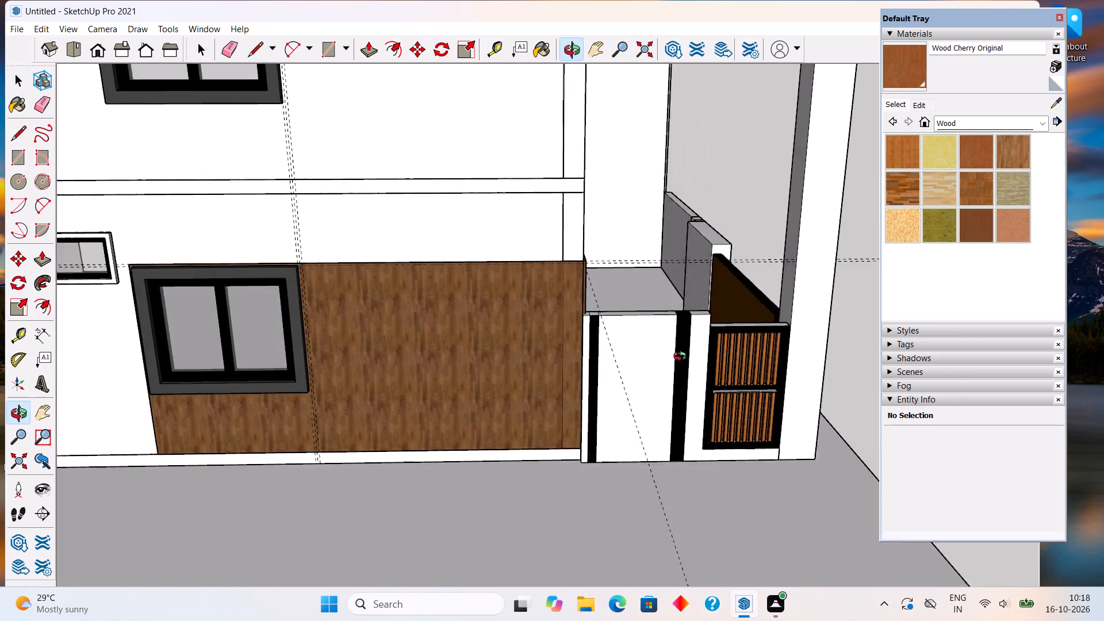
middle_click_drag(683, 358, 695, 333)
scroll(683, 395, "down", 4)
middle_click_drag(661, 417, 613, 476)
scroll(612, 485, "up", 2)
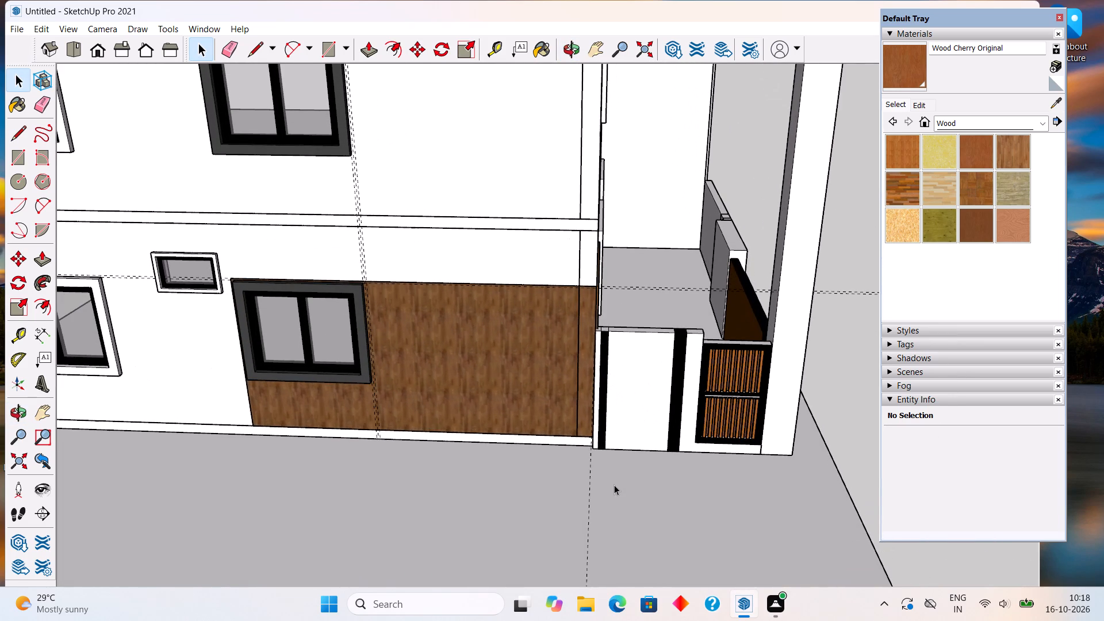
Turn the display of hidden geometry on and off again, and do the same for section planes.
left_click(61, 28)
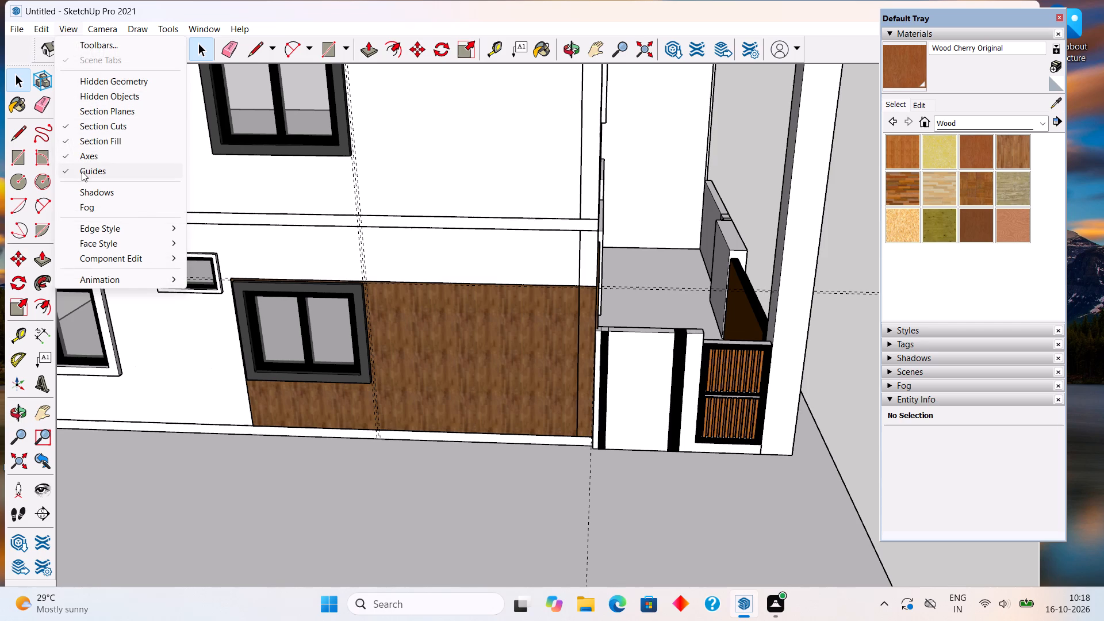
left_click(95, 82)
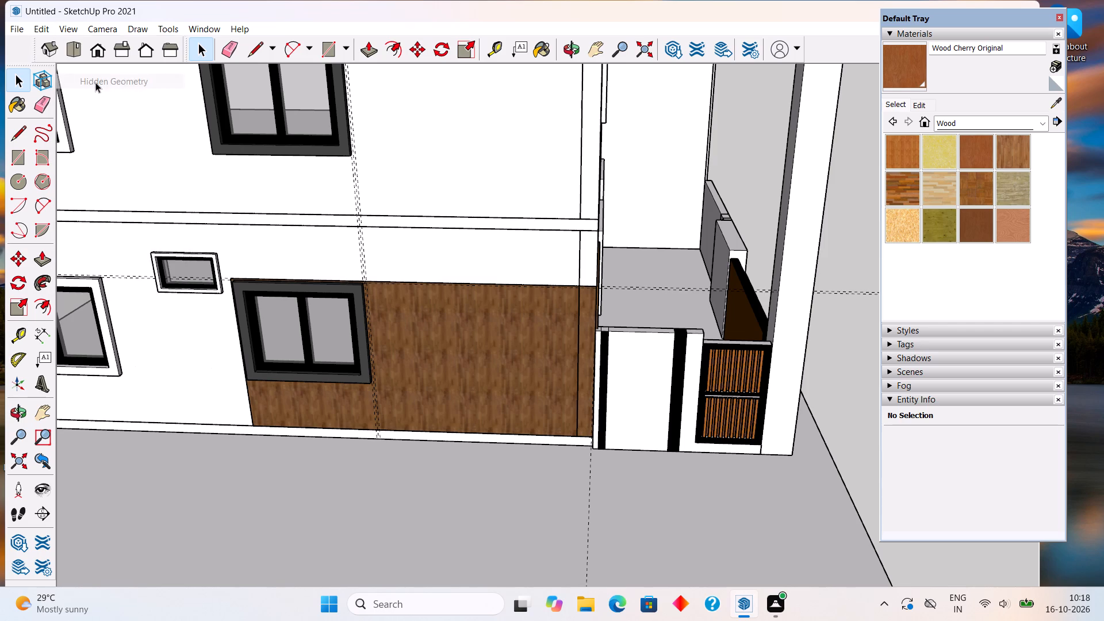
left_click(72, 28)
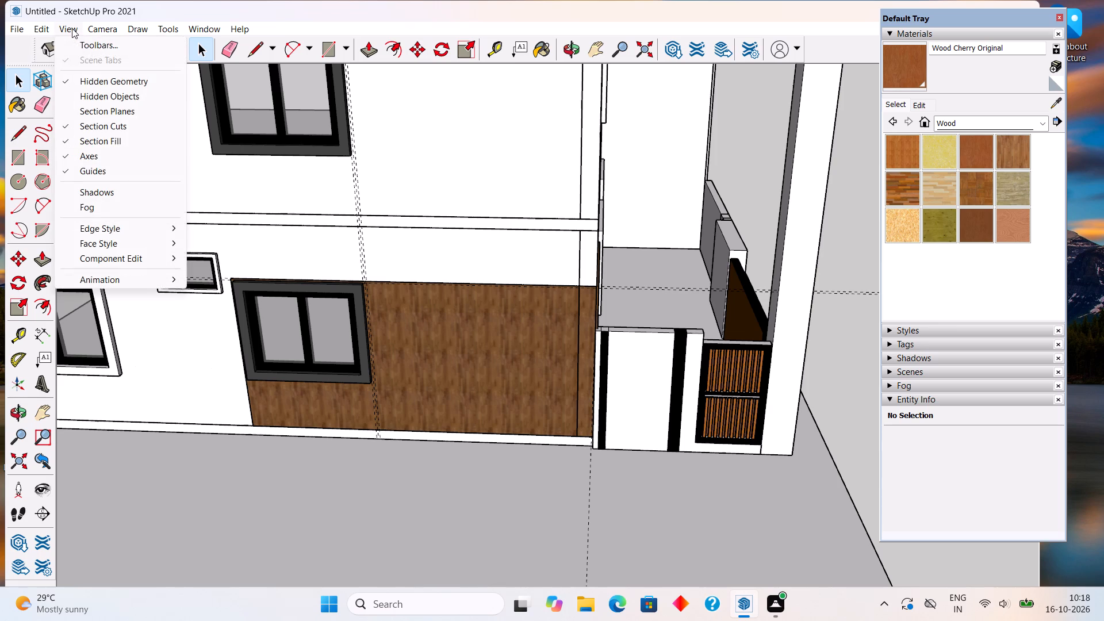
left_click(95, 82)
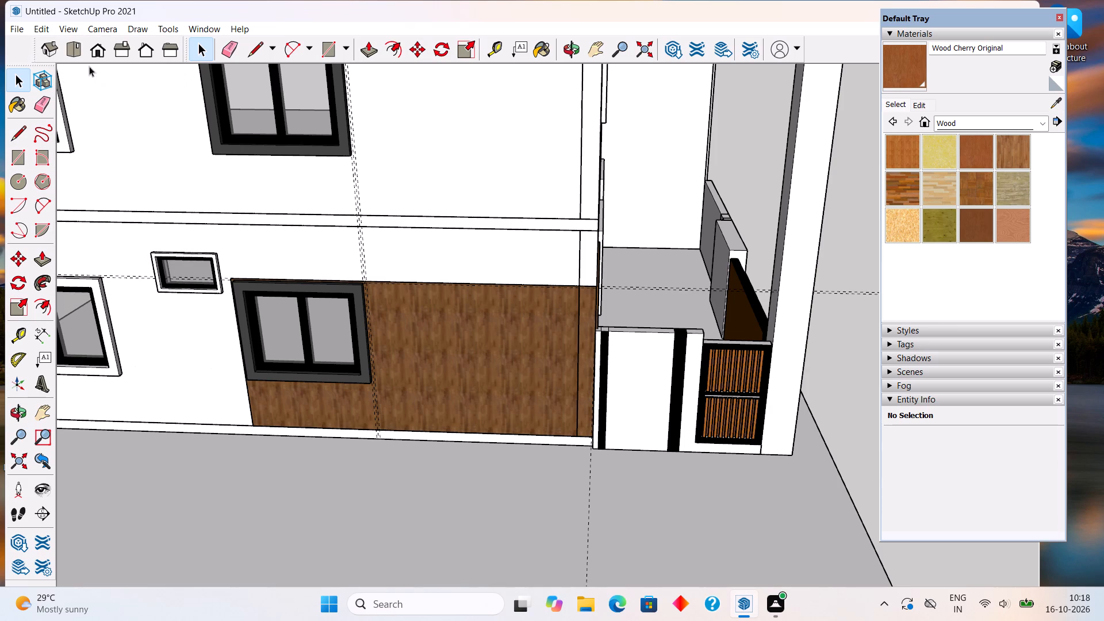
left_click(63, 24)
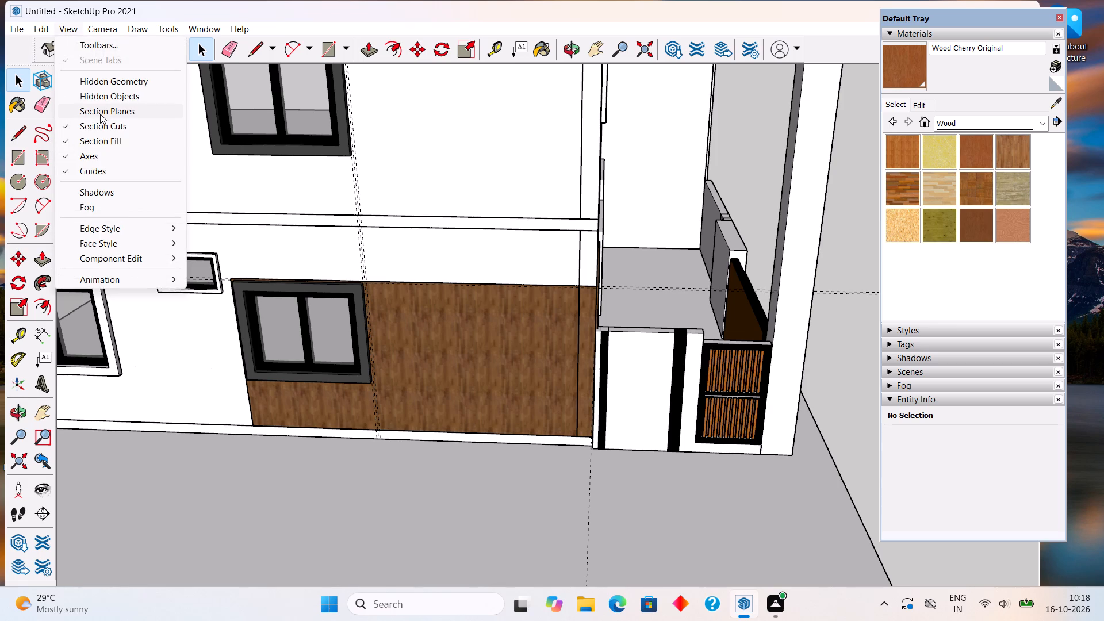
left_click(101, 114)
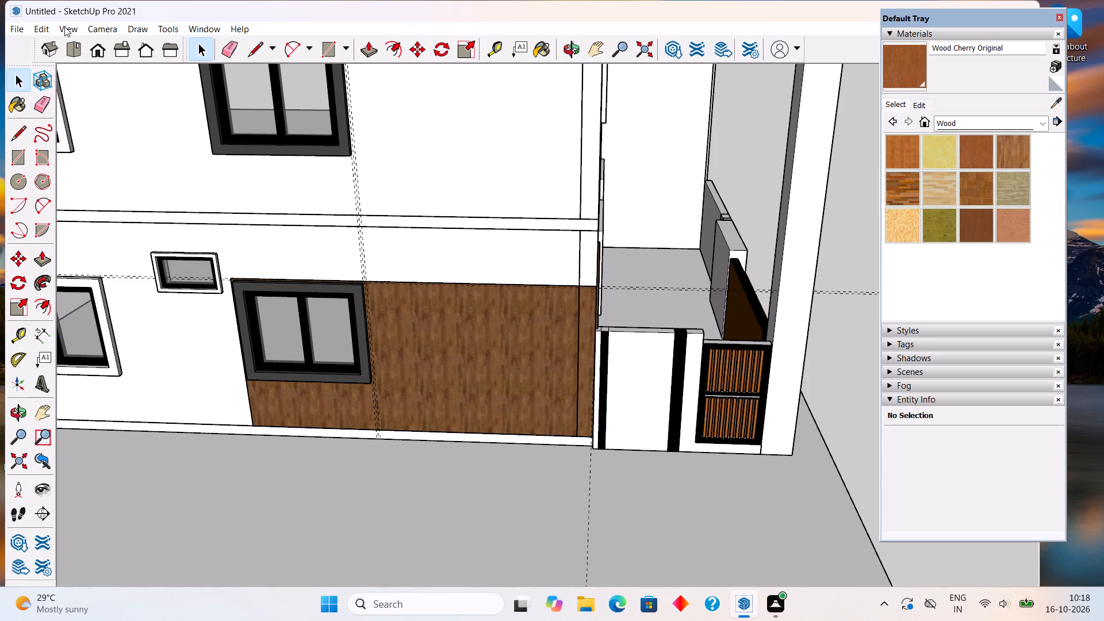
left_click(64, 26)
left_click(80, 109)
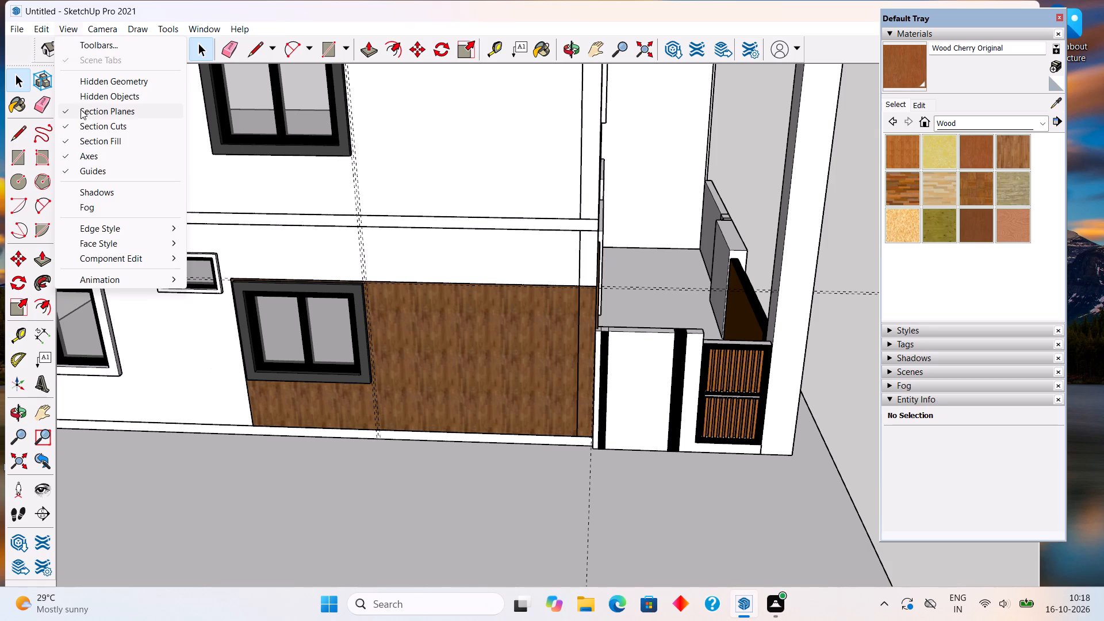
Examine the three-storey facade and the bare ground-floor wood panel beside the window from several angles and distances.
scroll(80, 125, "down", 3)
scroll(259, 229, "down", 3)
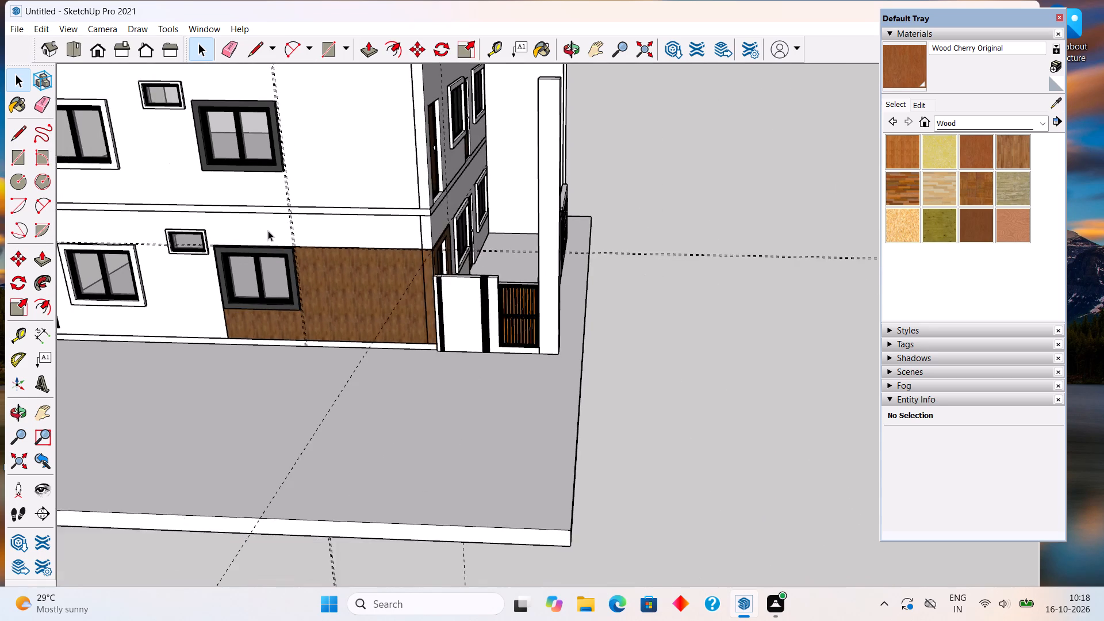
scroll(268, 231, "down", 5)
middle_click_drag(286, 240, 381, 244)
scroll(381, 244, "down", 8)
scroll(294, 183, "up", 4)
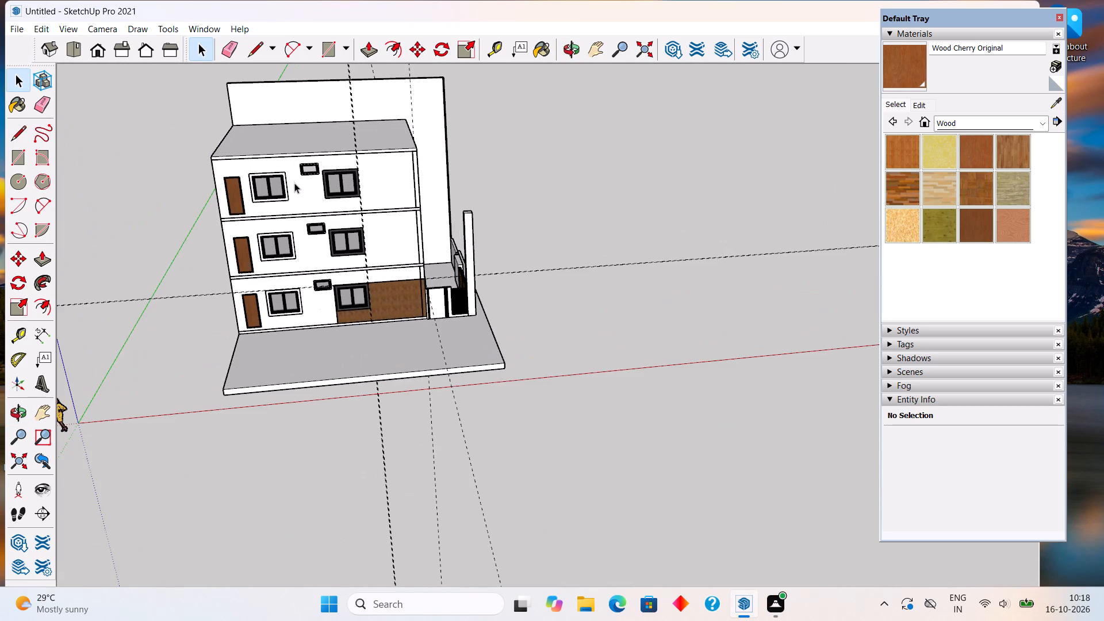
middle_click_drag(340, 261, 387, 157)
scroll(296, 144, "up", 1)
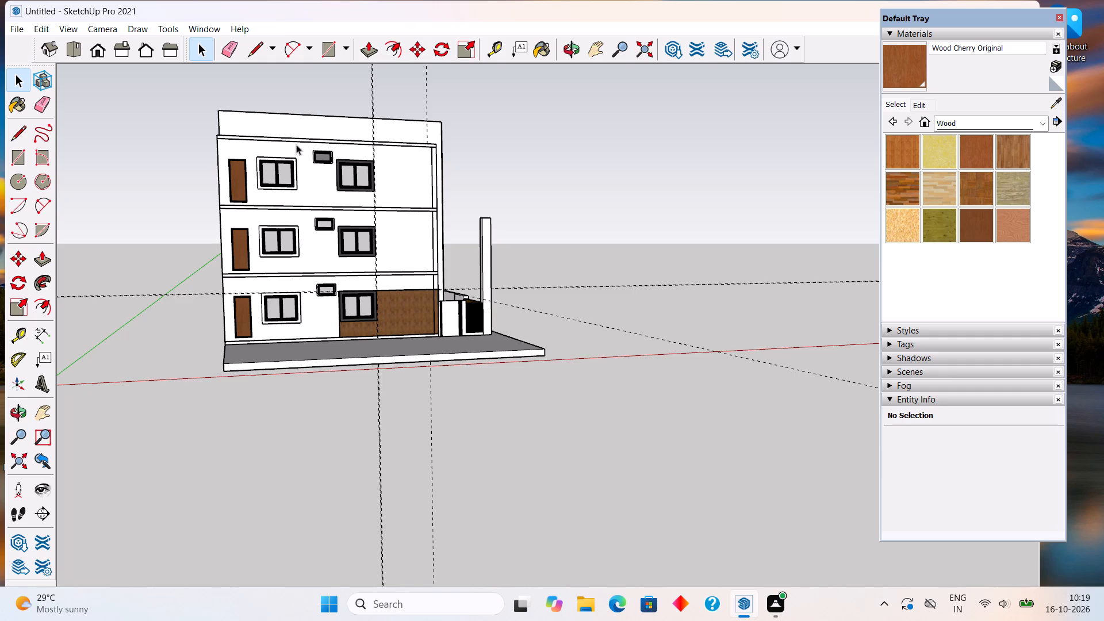
middle_click_drag(346, 150, 273, 233)
scroll(271, 214, "up", 5)
middle_click_drag(269, 218, 365, 201)
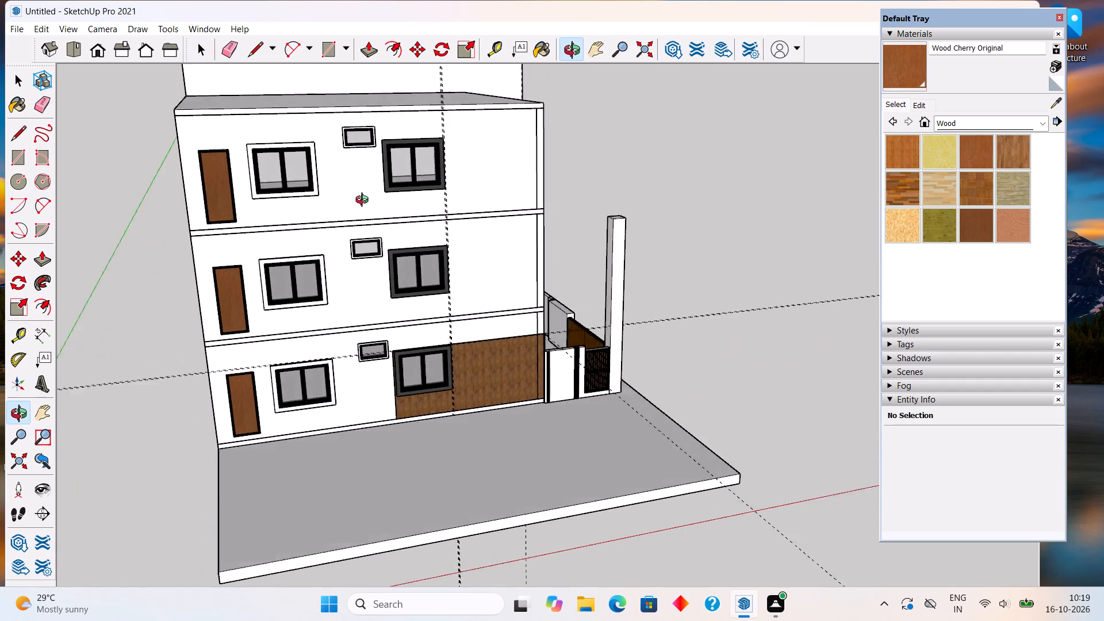
middle_click_drag(365, 201, 403, 177)
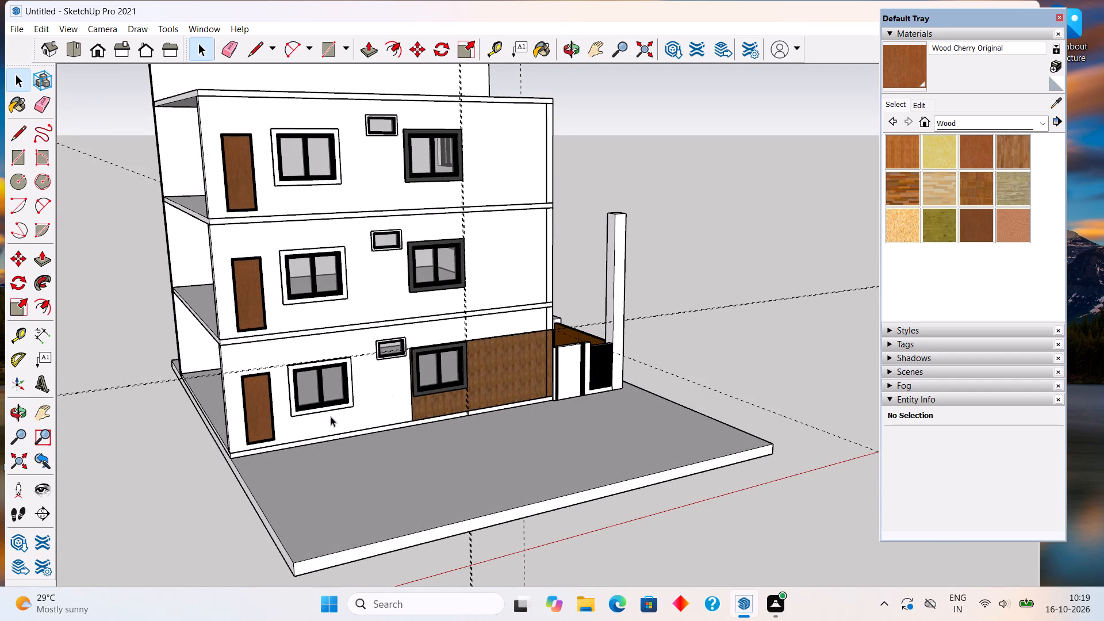
scroll(390, 409, "down", 4)
middle_click_drag(380, 387, 391, 341)
scroll(380, 336, "up", 5)
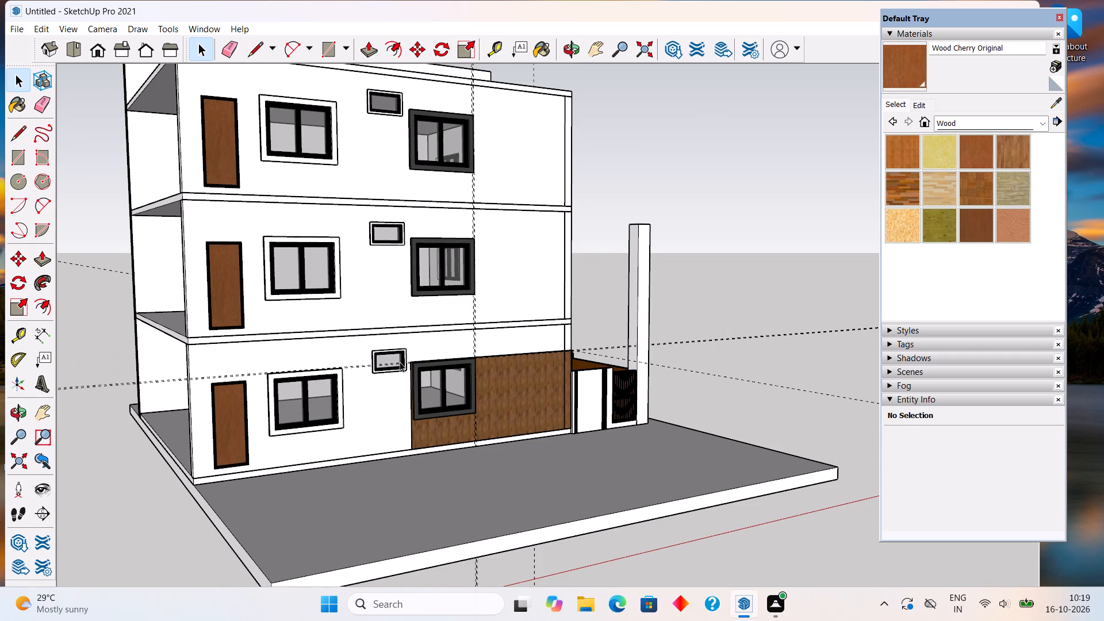
middle_click_drag(379, 369, 178, 394)
scroll(355, 375, "down", 1)
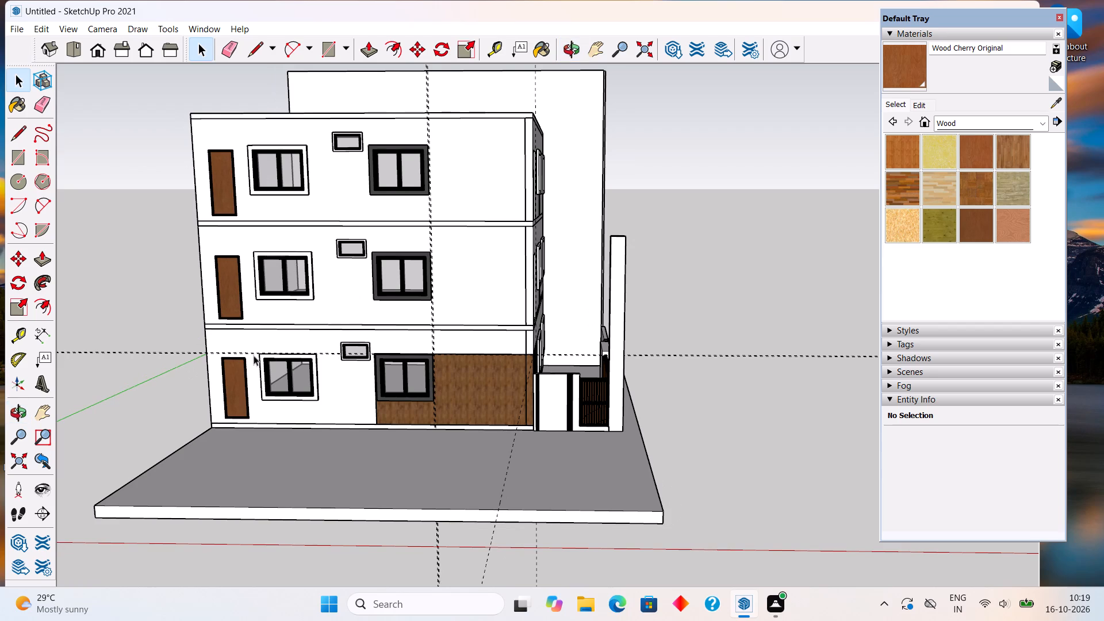
scroll(303, 348, "up", 5)
scroll(356, 343, "down", 6)
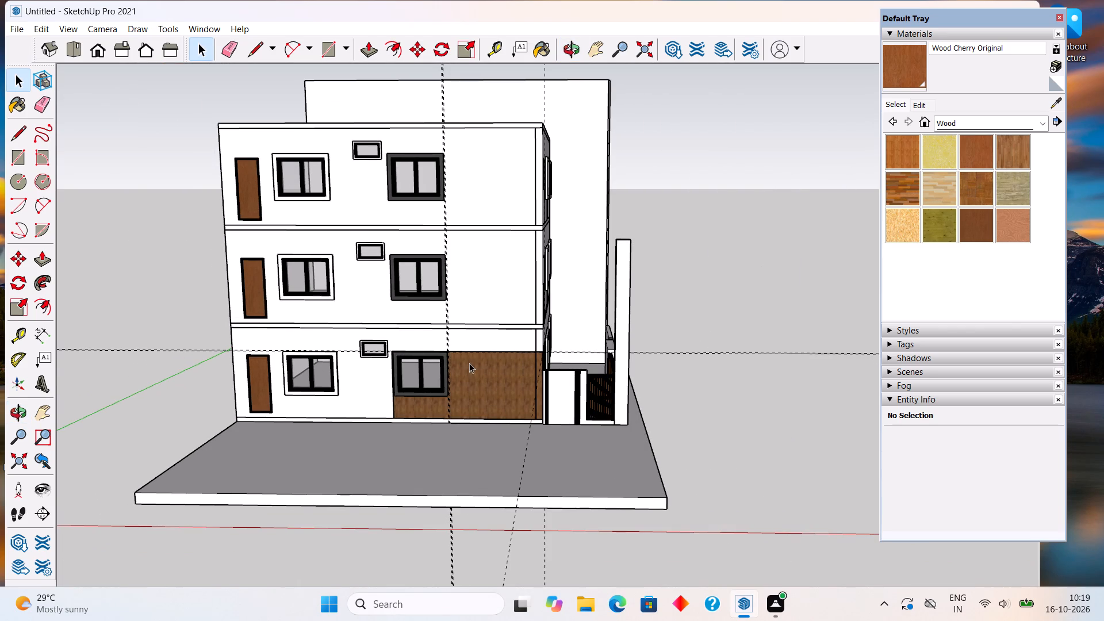
scroll(470, 363, "up", 6)
middle_click_drag(540, 381, 587, 320)
scroll(584, 320, "up", 1)
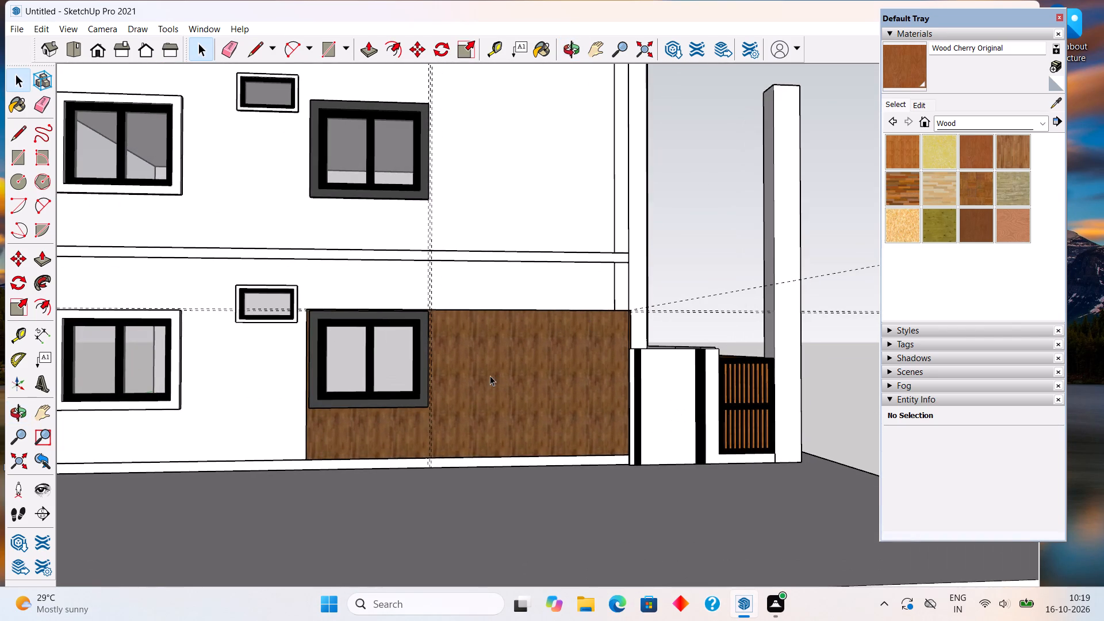
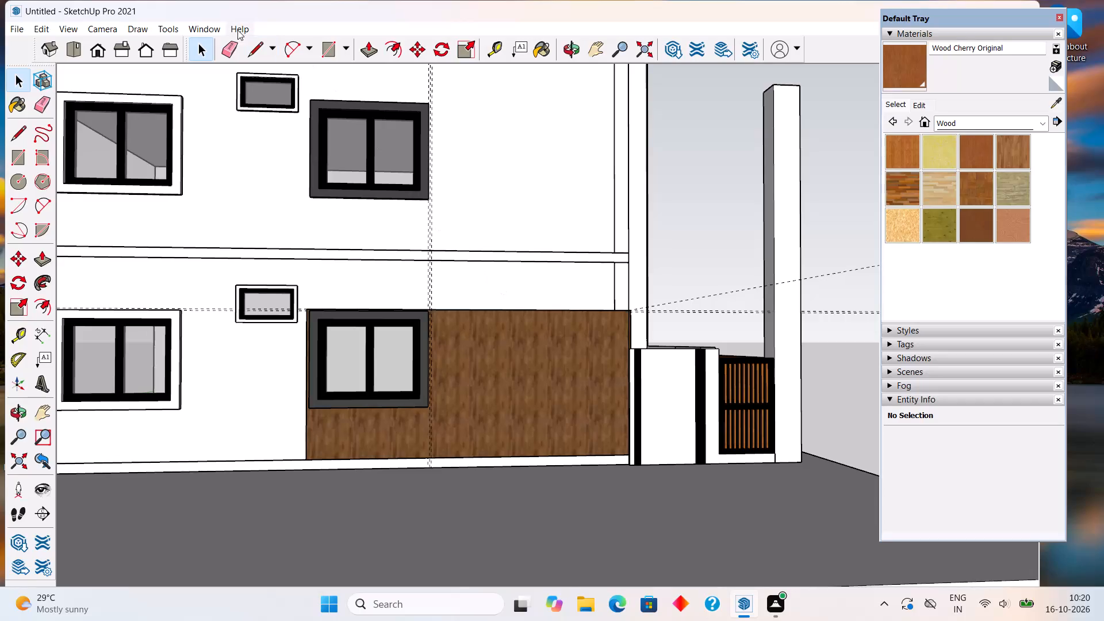
Turn on the Measurements toolbar so that entered dimensions are shown.
left_click(199, 30)
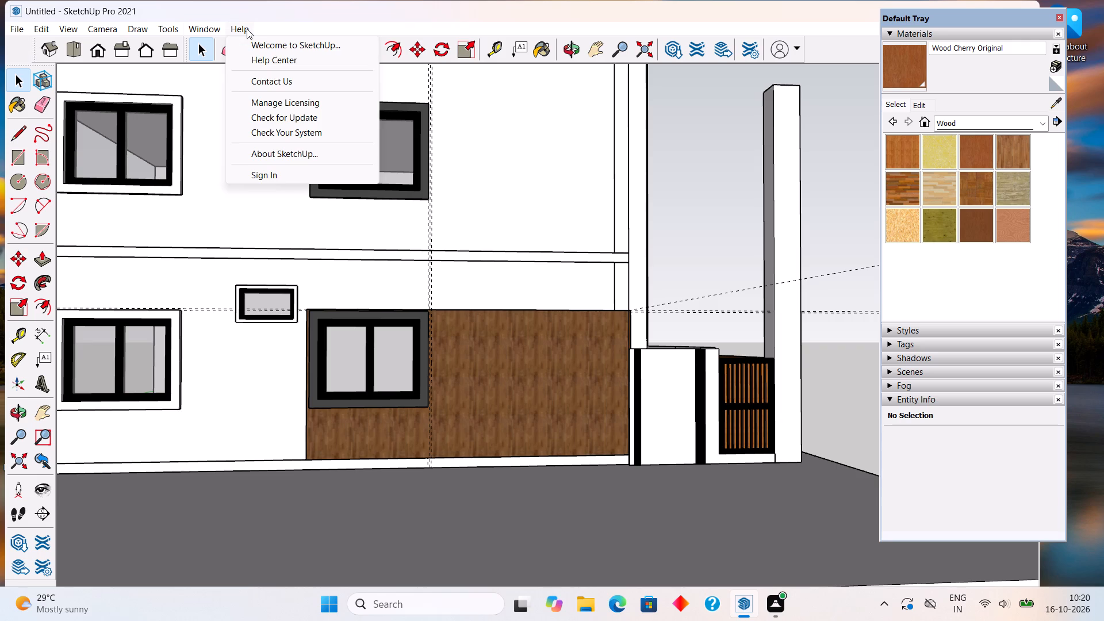
left_click(181, 29)
left_click(167, 29)
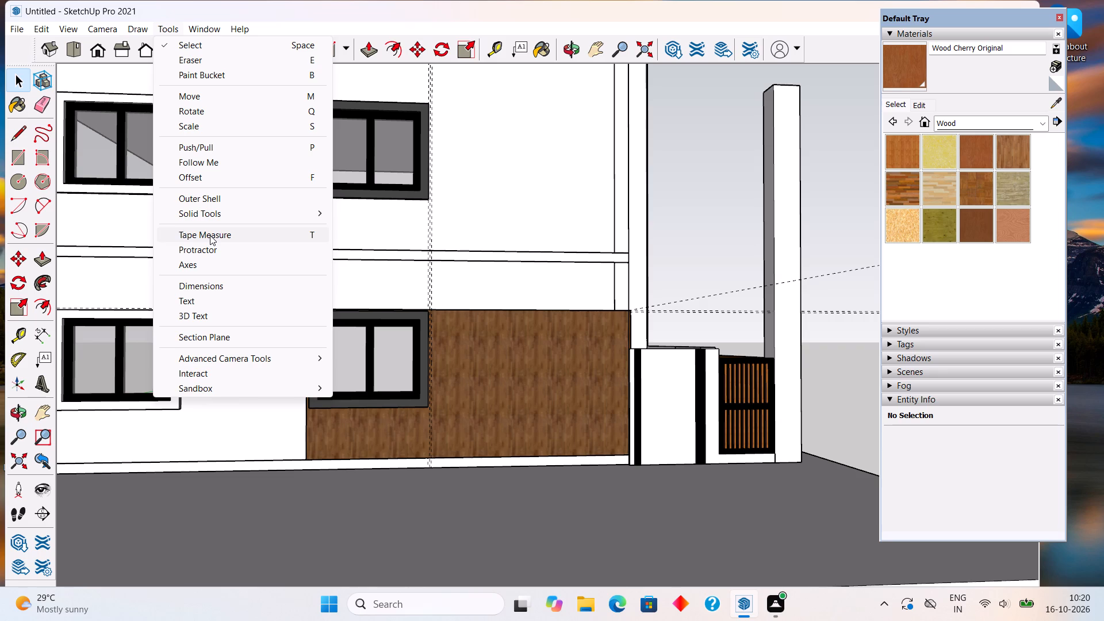
left_click(79, 30)
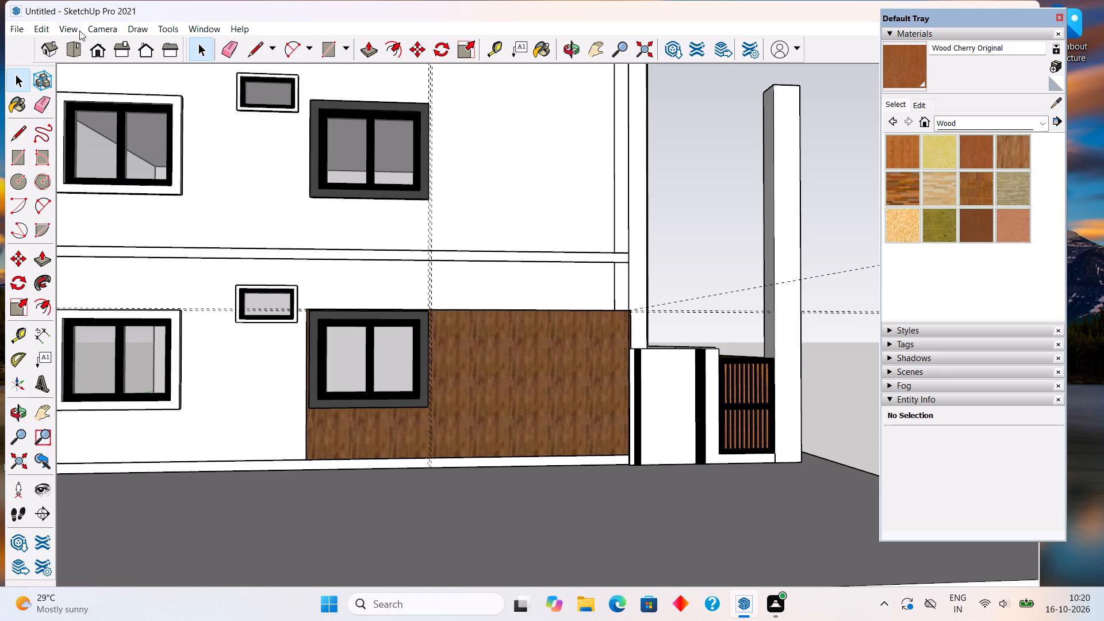
left_click(75, 29)
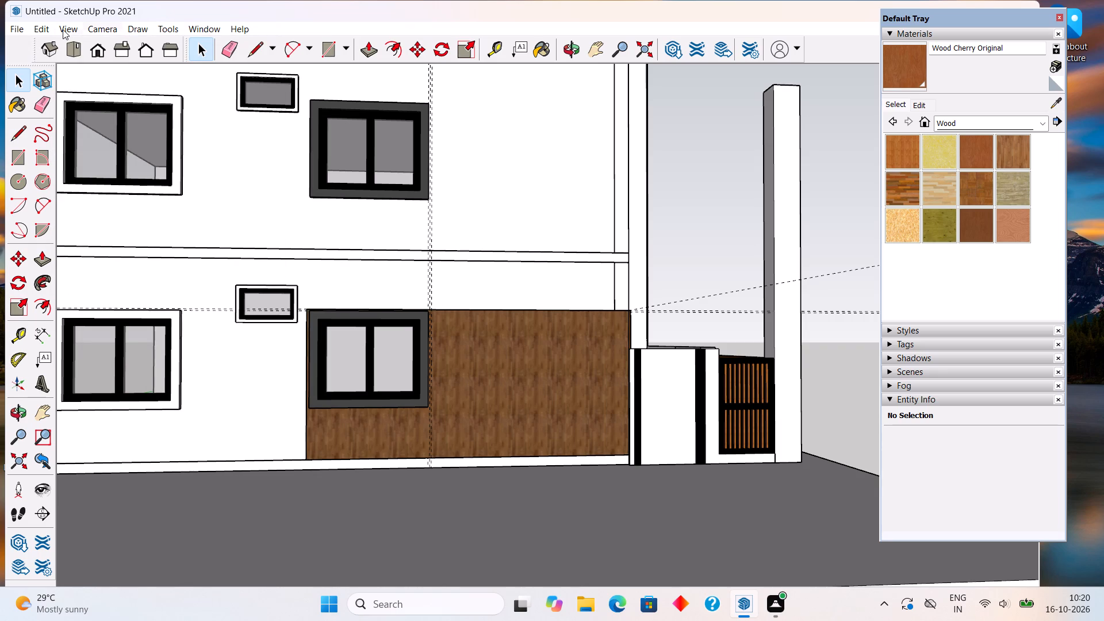
left_click(63, 29)
left_click(63, 23)
left_click(83, 42)
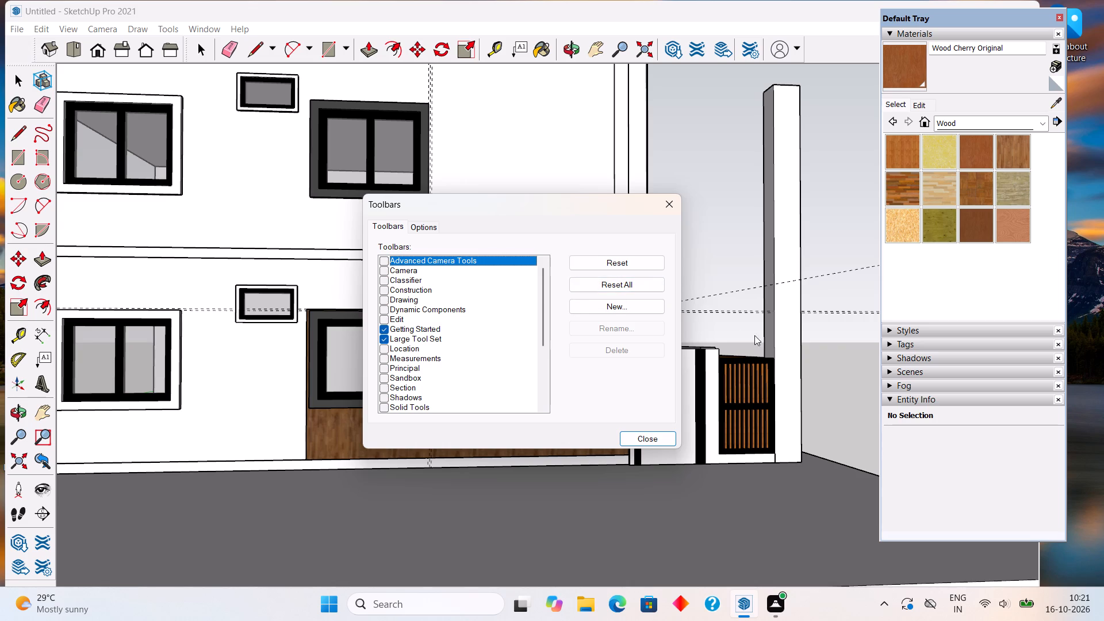
left_click(440, 360)
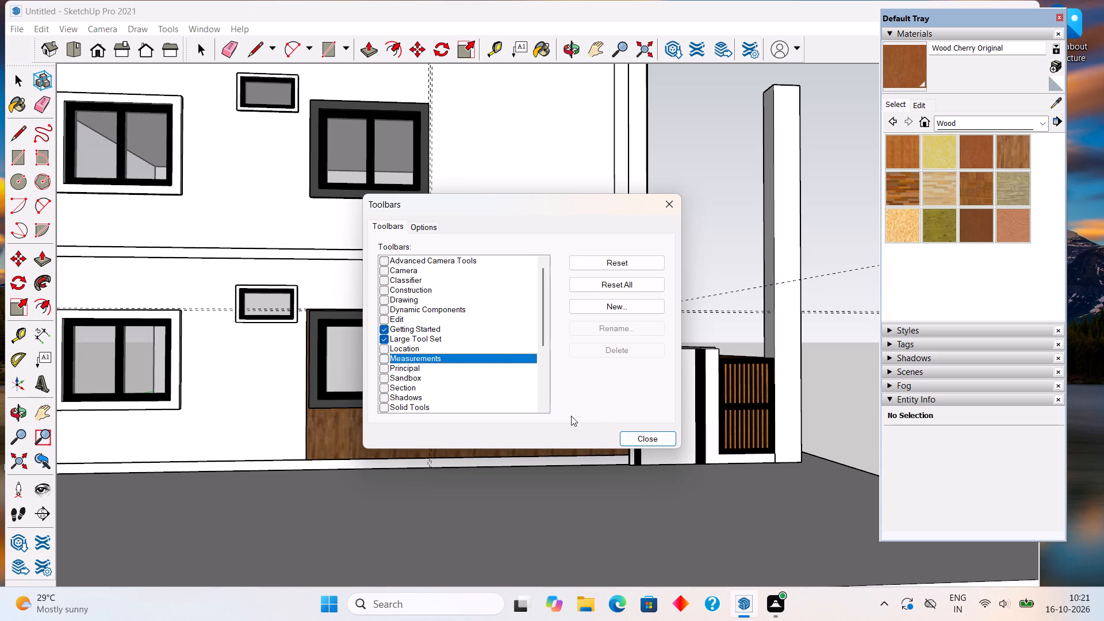
left_click(384, 358)
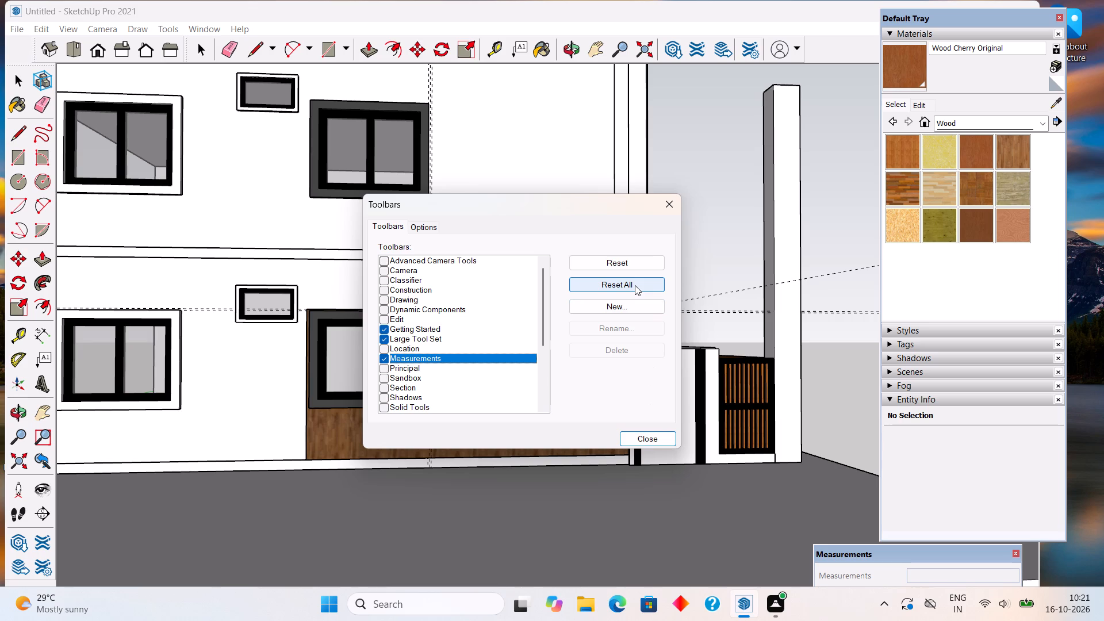
left_click(647, 440)
Replace the outer vertical guide beside the ground-floor window with a new guide 2" from the inner one.
scroll(677, 366, "down", 5)
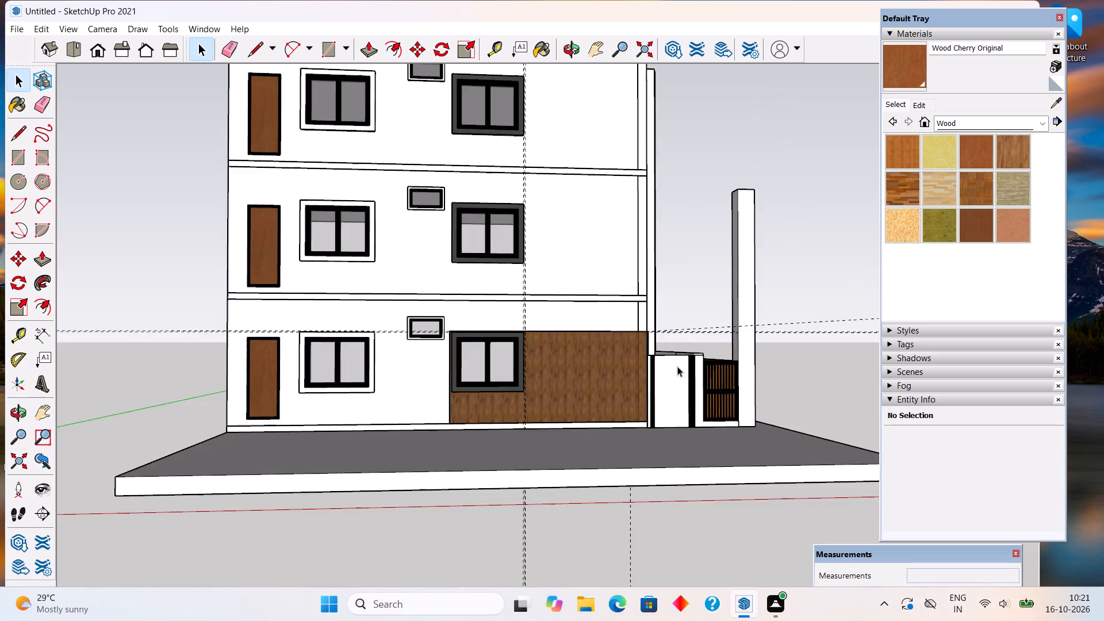
scroll(677, 366, "down", 4)
scroll(677, 366, "up", 3)
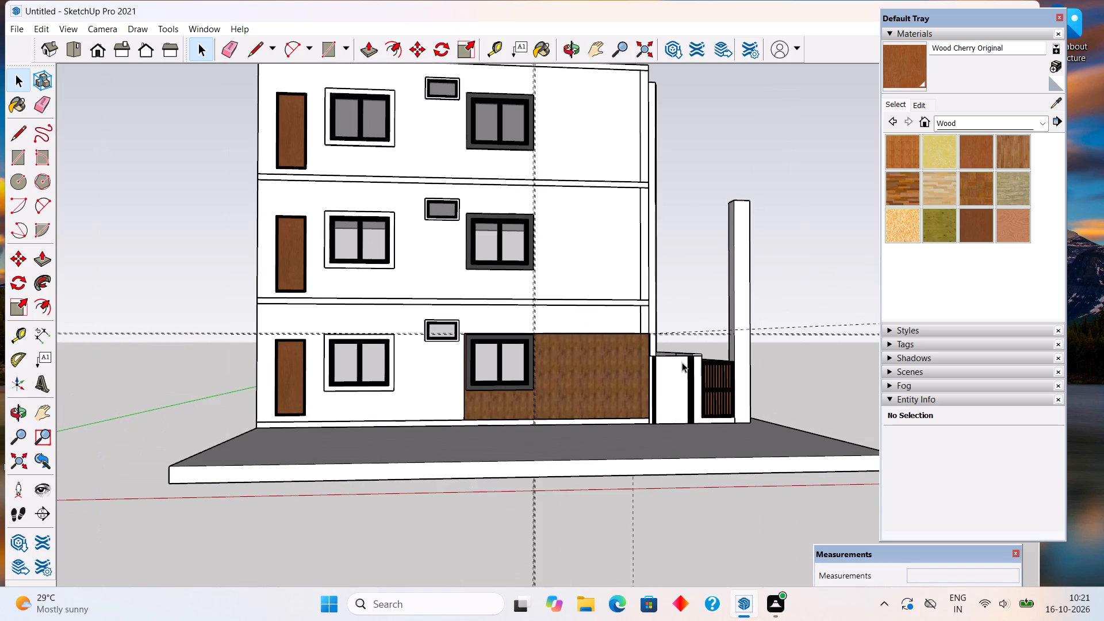
scroll(584, 377, "up", 12)
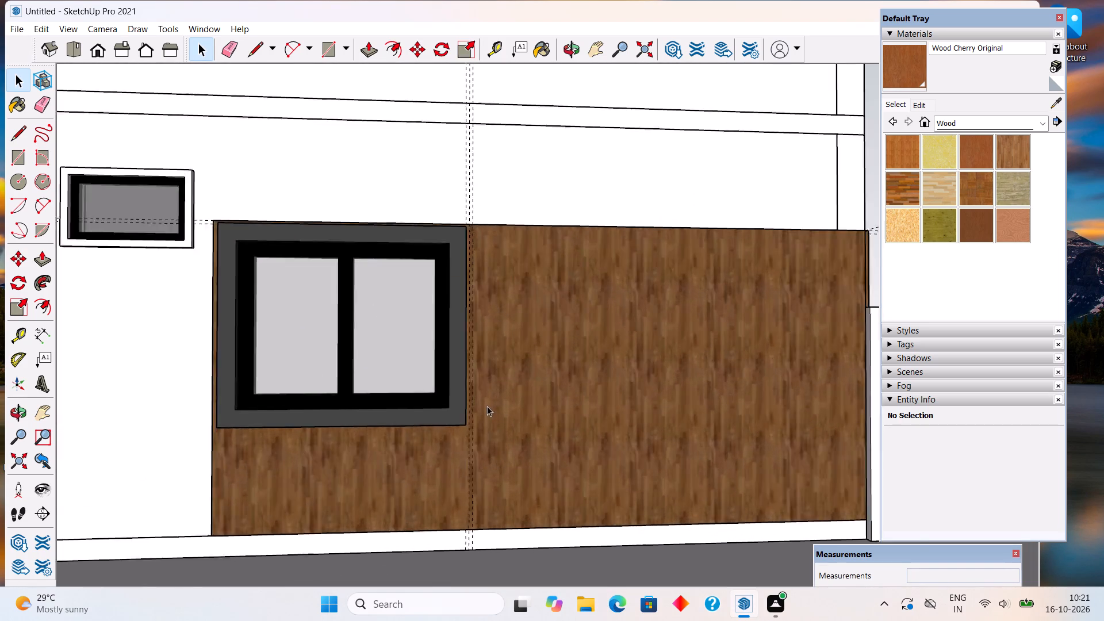
scroll(487, 406, "up", 7)
left_click(460, 388)
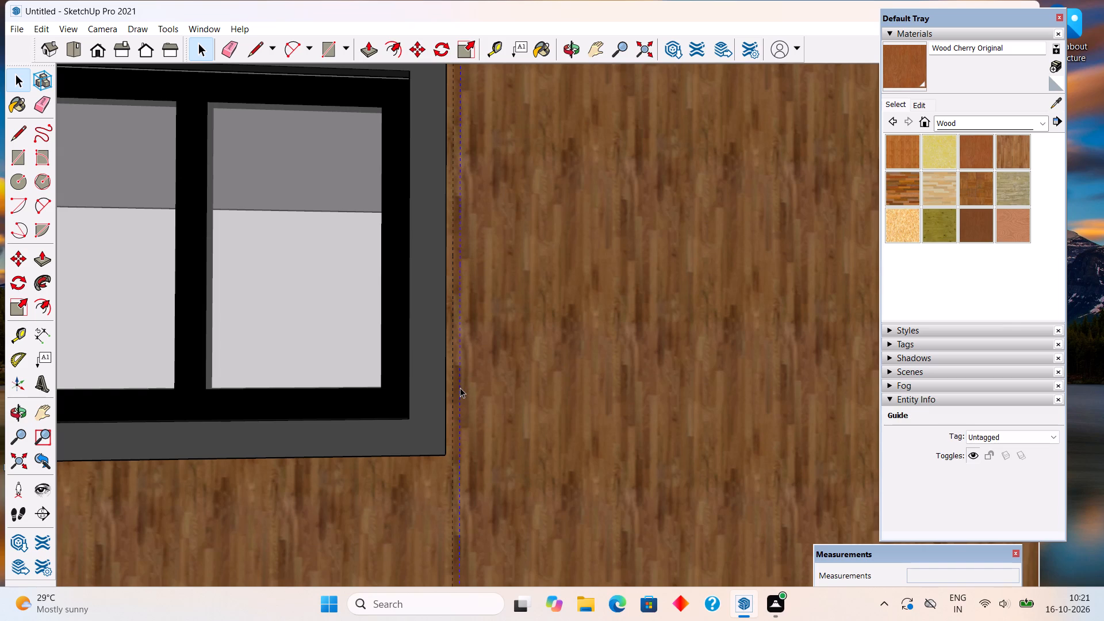
key("Delete")
key("t")
left_click(452, 413)
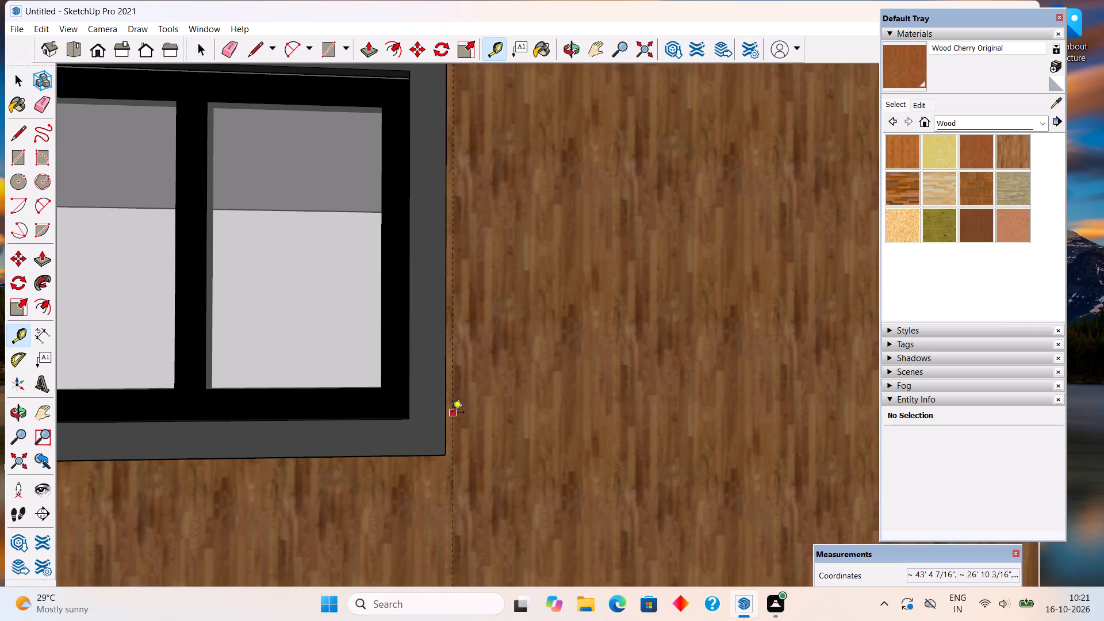
type("2\"")
key("Return")
key("space")
Draw a 2" by 7' 6" rectangle between the two guides, from the wood panel's top edge to its bottom edge.
scroll(484, 408, "down", 6)
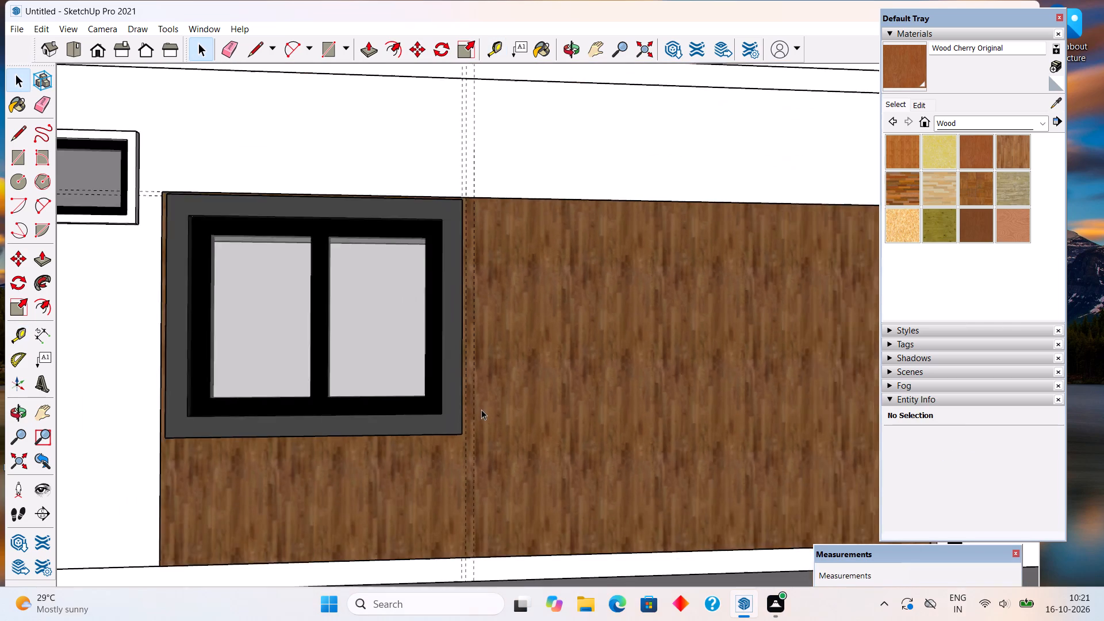
scroll(481, 409, "down", 1)
middle_click_drag(508, 271, 484, 335)
scroll(462, 306, "up", 9)
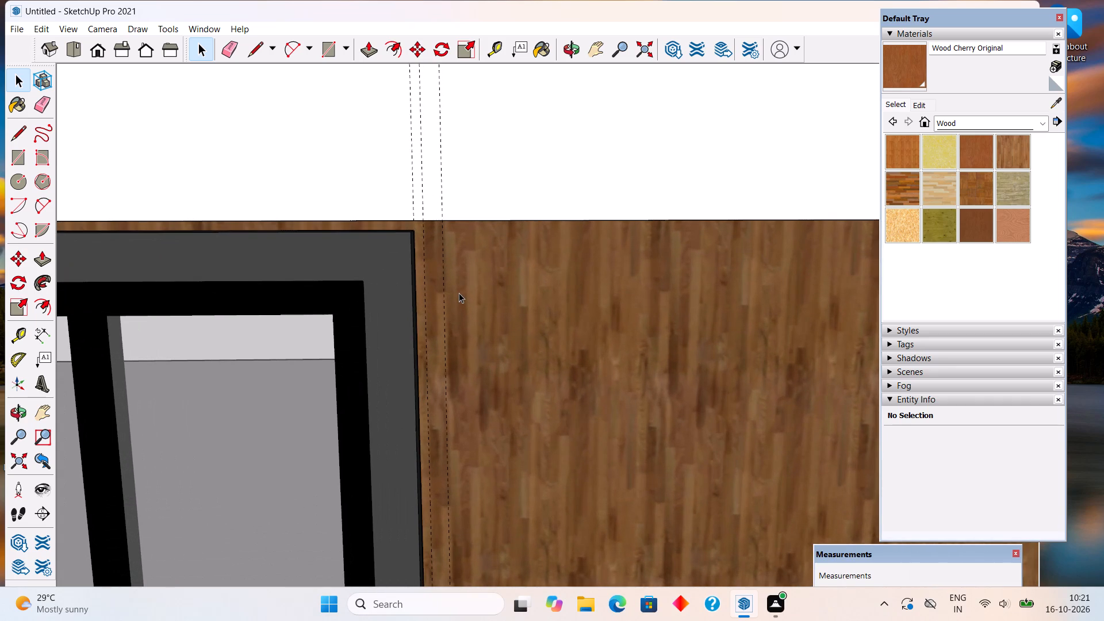
key("r")
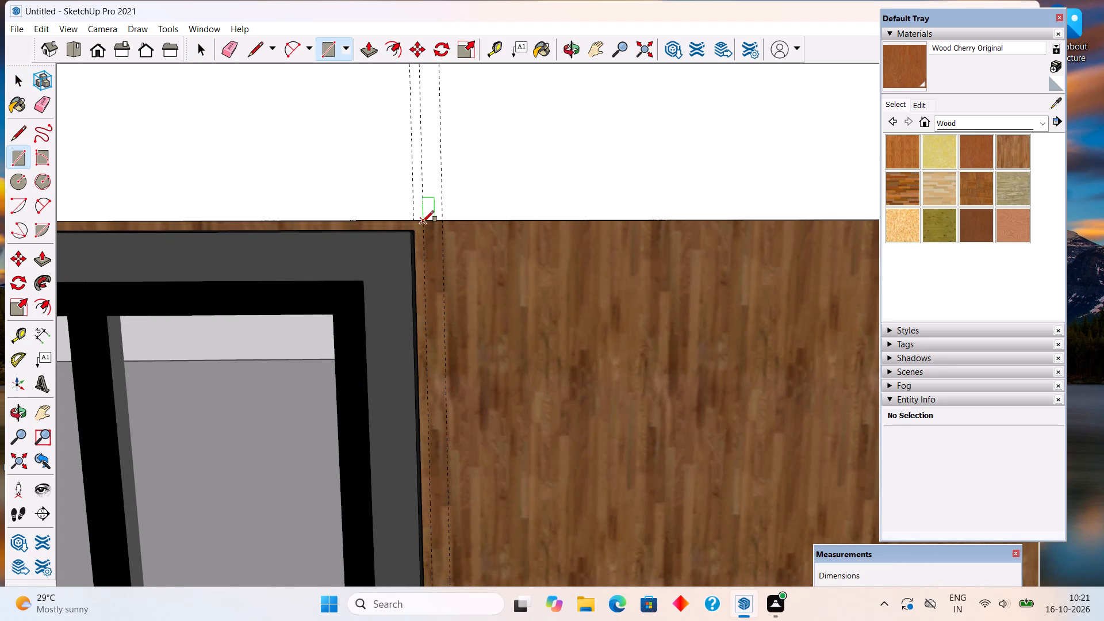
left_click(423, 222)
scroll(433, 227, "down", 9)
scroll(446, 535, "up", 4)
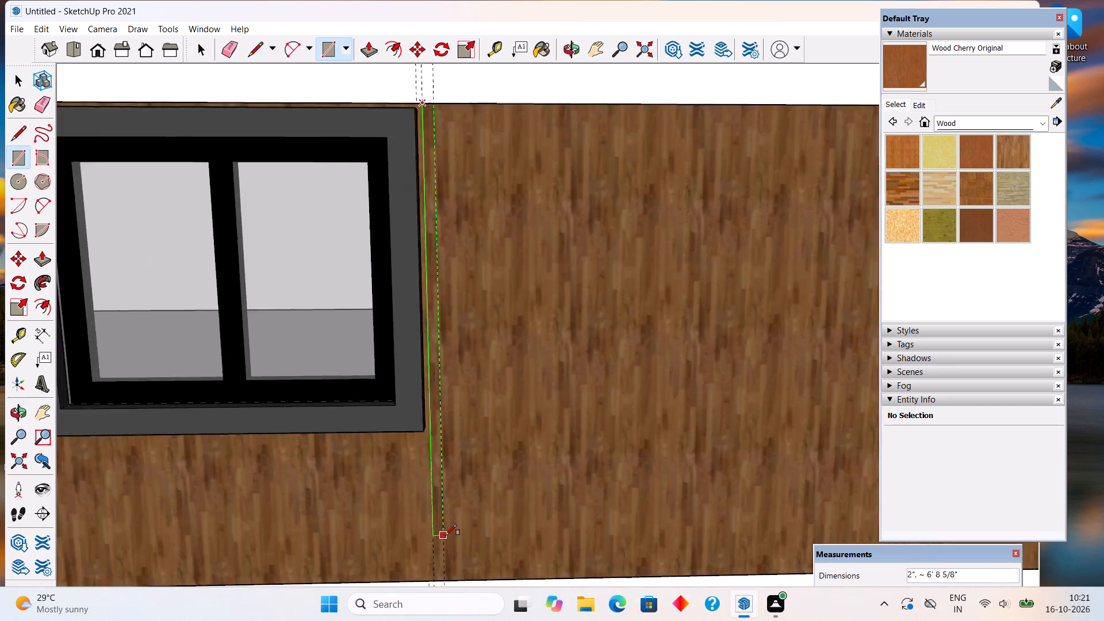
scroll(446, 535, "up", 6)
scroll(451, 512, "down", 11)
scroll(447, 538, "up", 6)
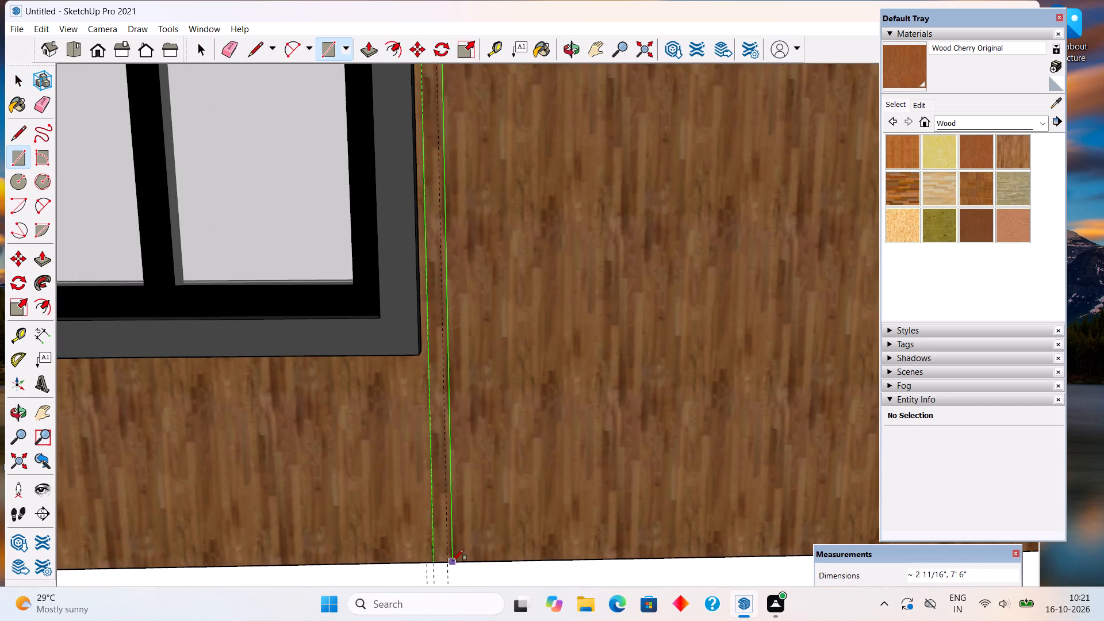
left_click(446, 560)
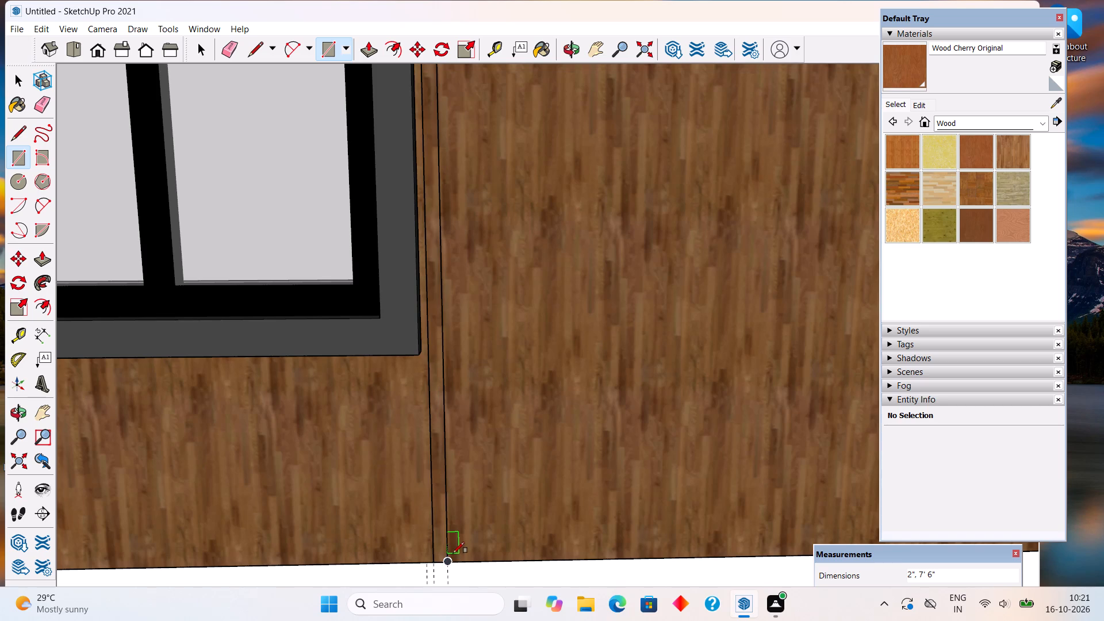
Extrude the narrow rectangle outward by 1" with Push/Pull to form a vertical strip.
key("p")
left_click(436, 519)
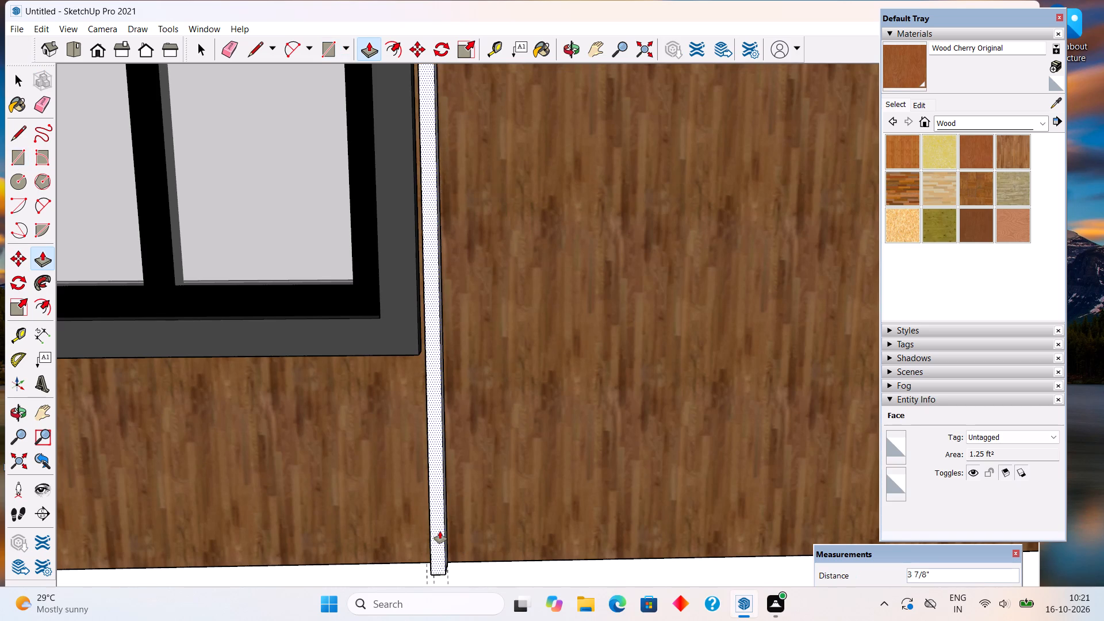
type("1\"")
key("Return")
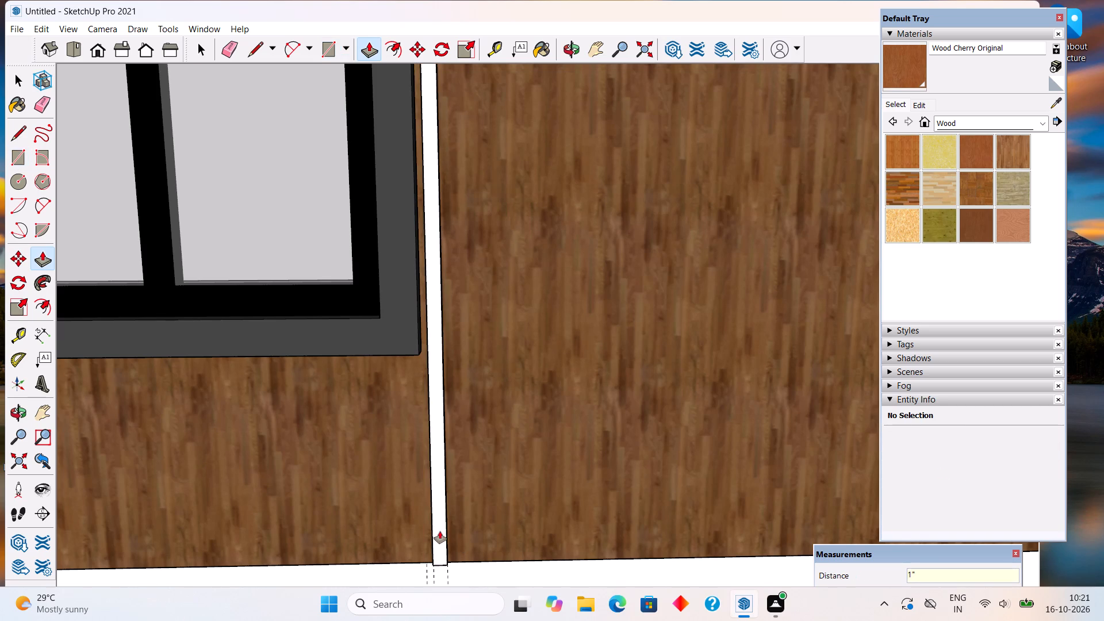
key("space")
Select the whole vertical strip beside the window and make it a group.
scroll(506, 457, "down", 2)
middle_click_drag(478, 438, 332, 398)
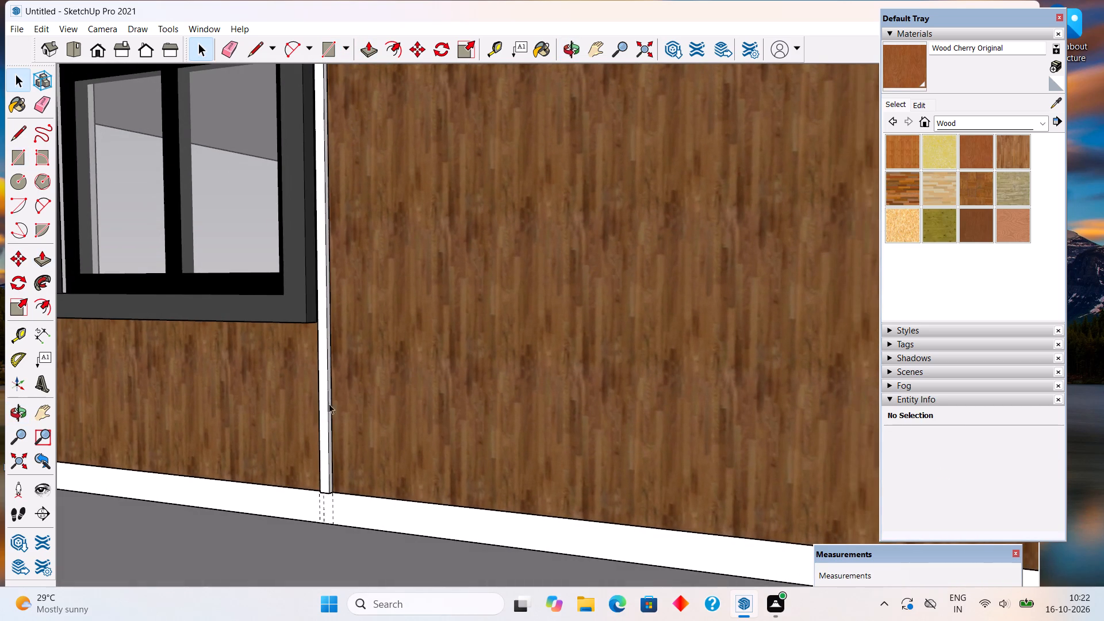
triple_click(323, 414)
right_click(323, 414)
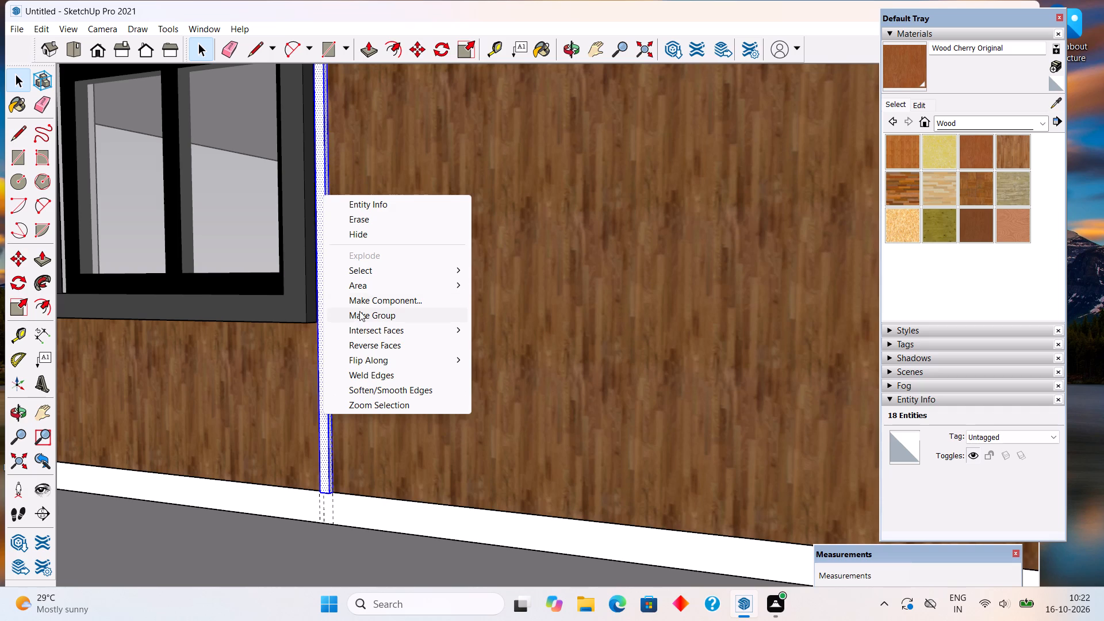
left_click(359, 313)
Copy the strip 4" along the red axis away from the window and array the copy x46 across the panel.
scroll(348, 459, "up", 1)
key("m")
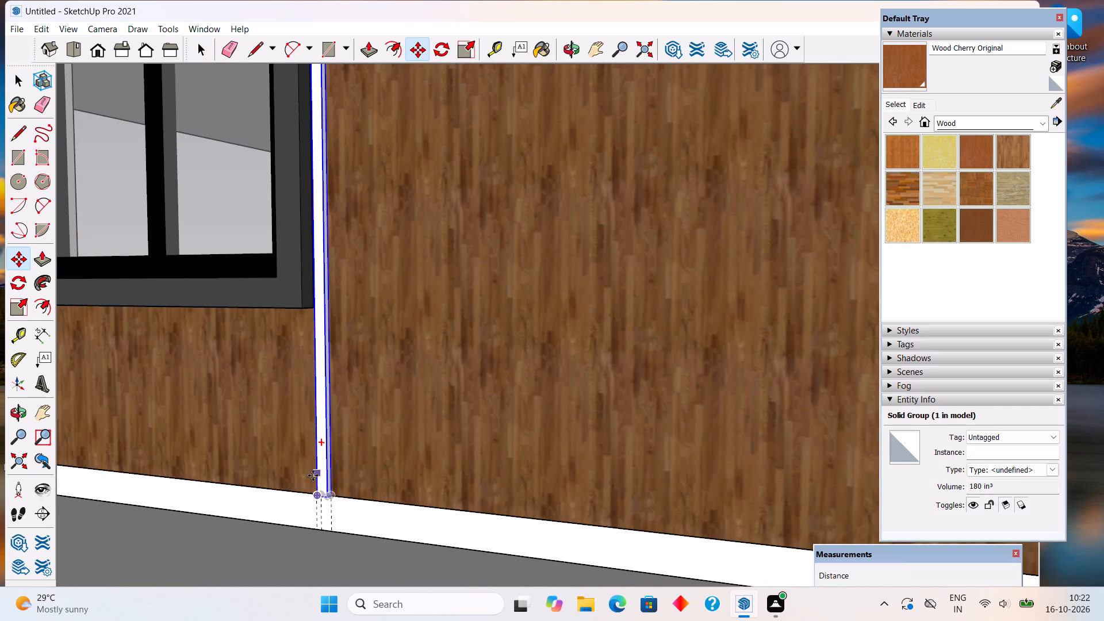
left_click(324, 473)
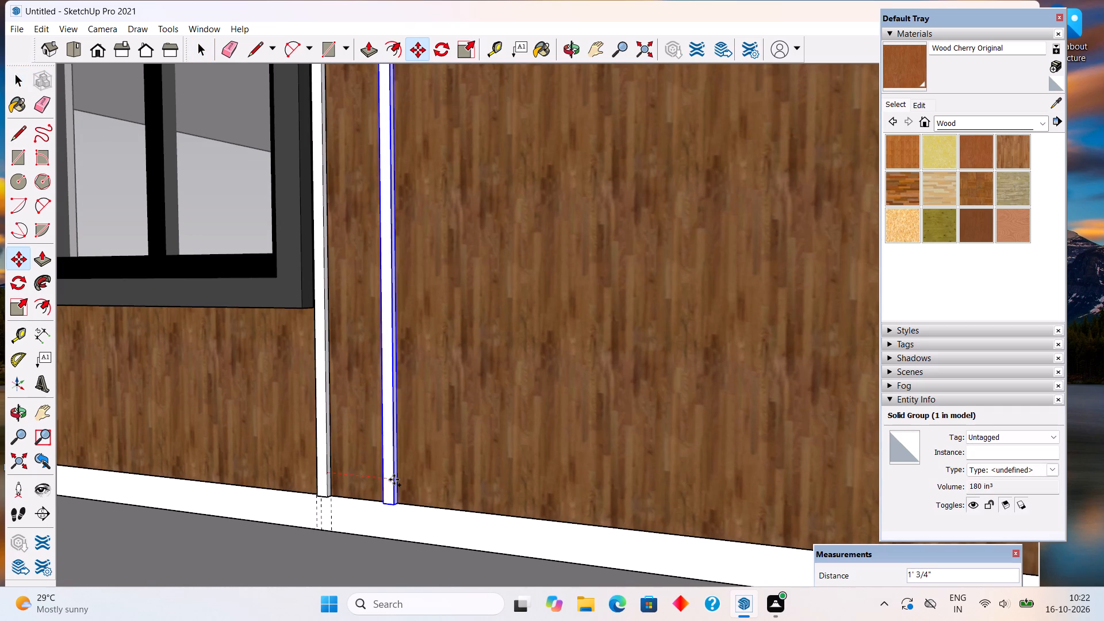
middle_click_drag(394, 480, 442, 480)
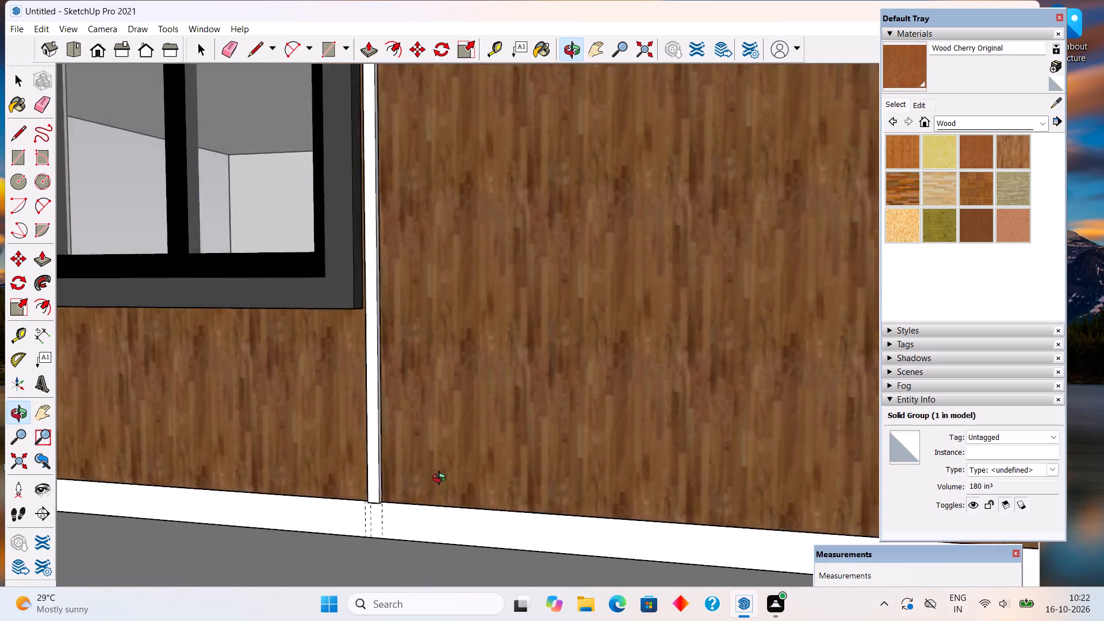
middle_click_drag(442, 480, 558, 482)
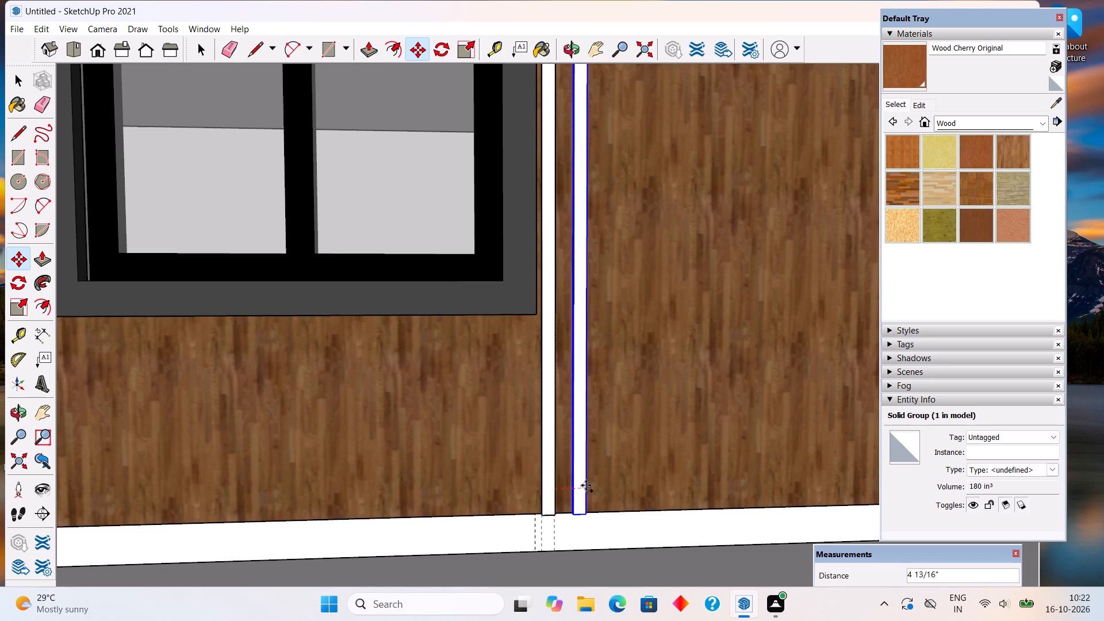
type("4\"")
key("Return")
key("x")
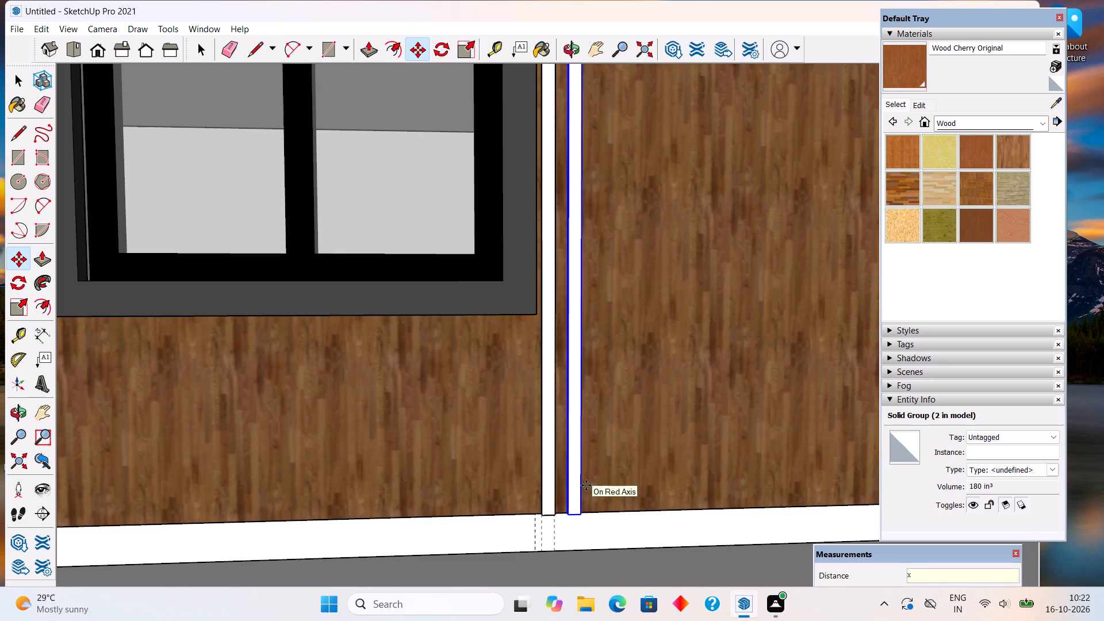
key("4")
key("6")
key("Return")
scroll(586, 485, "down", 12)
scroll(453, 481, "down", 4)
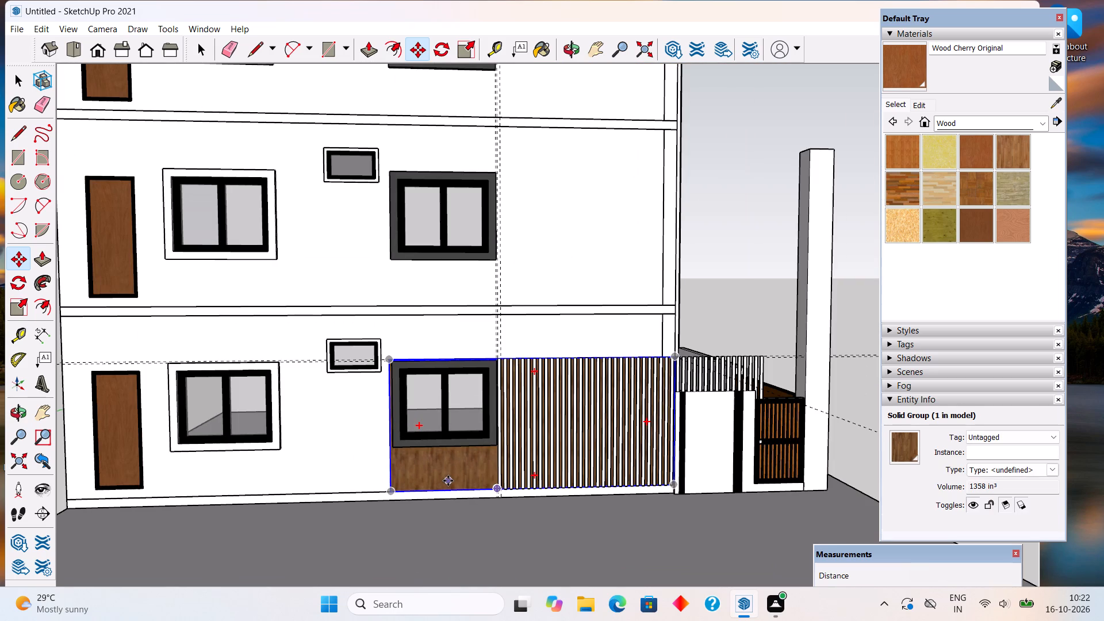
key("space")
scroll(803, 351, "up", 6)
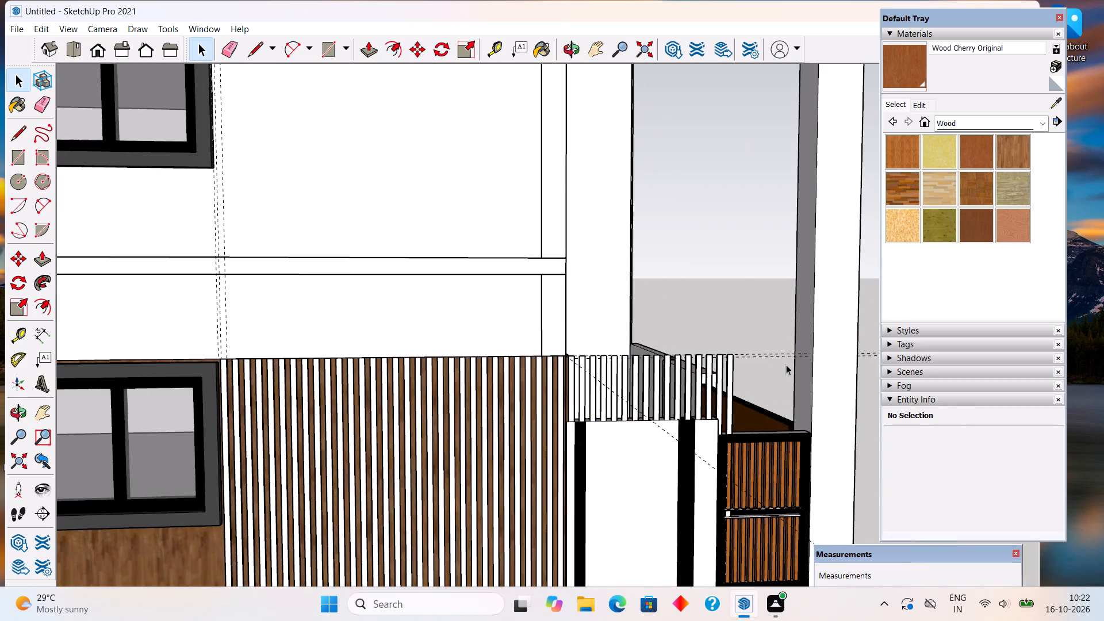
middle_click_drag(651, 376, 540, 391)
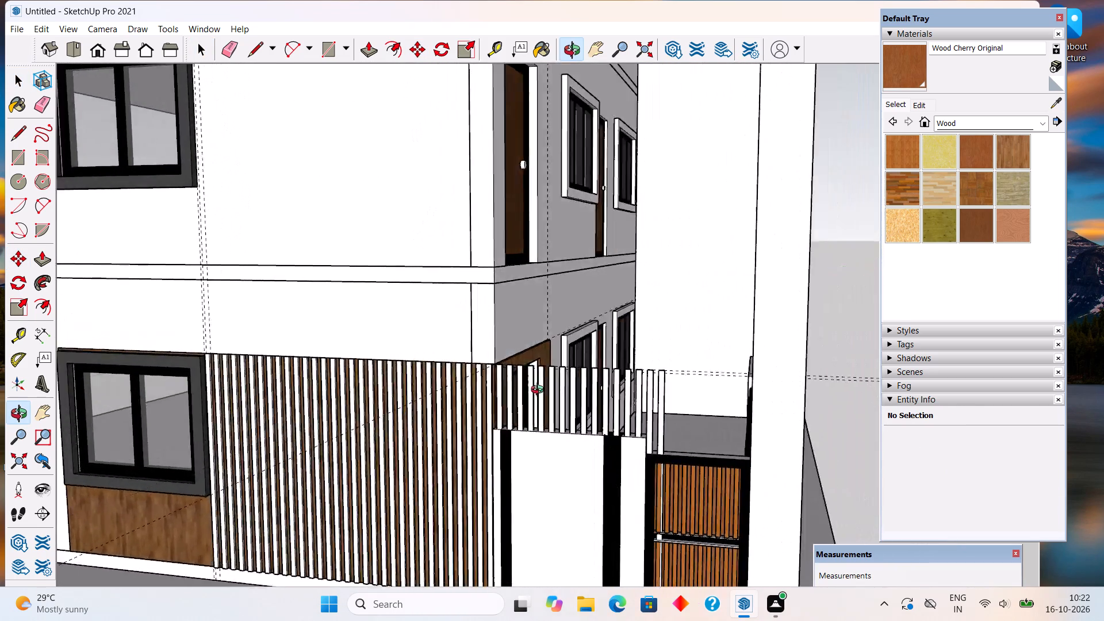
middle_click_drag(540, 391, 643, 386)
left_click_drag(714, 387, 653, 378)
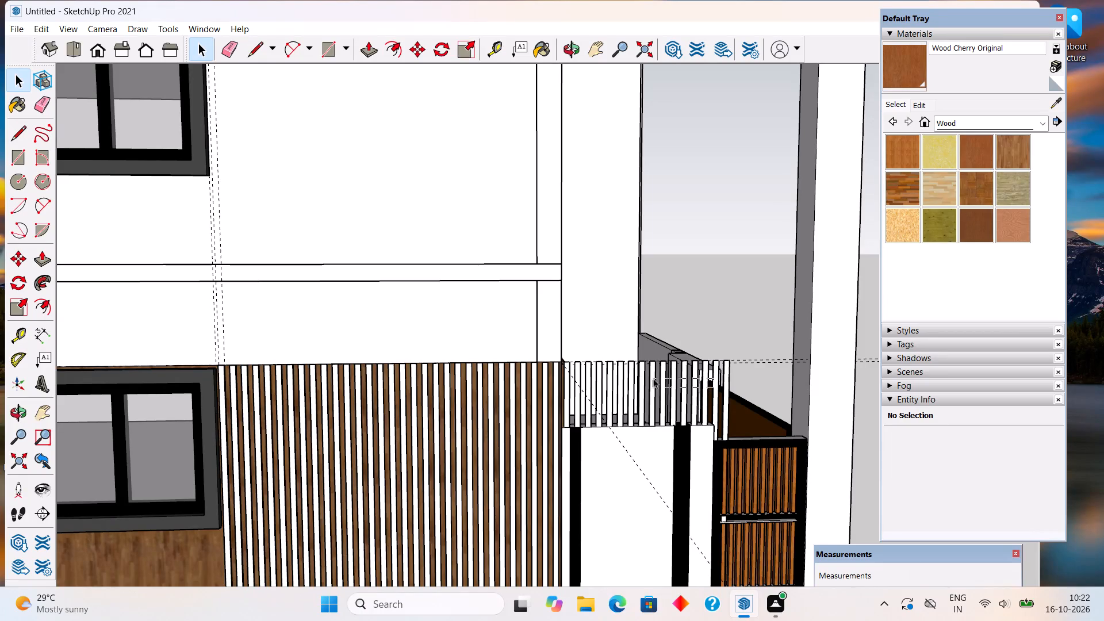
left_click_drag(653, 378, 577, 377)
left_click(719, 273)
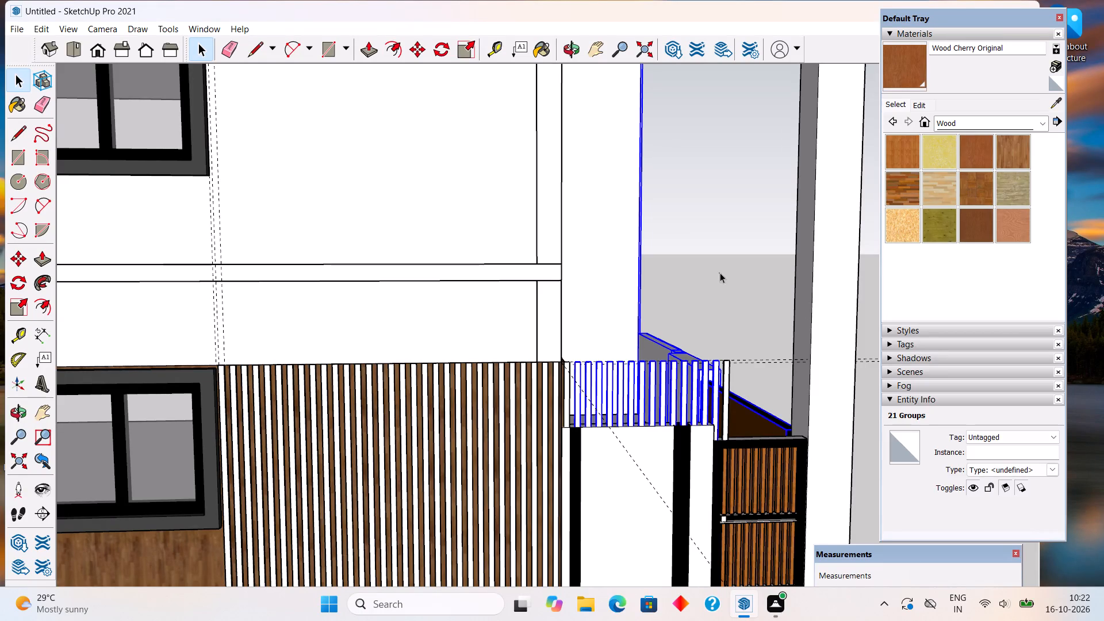
Delete the 16 excess vertical strips that extend past the wood panel's outer corner, over the gateway.
scroll(715, 350, "up", 6)
scroll(721, 398, "down", 3)
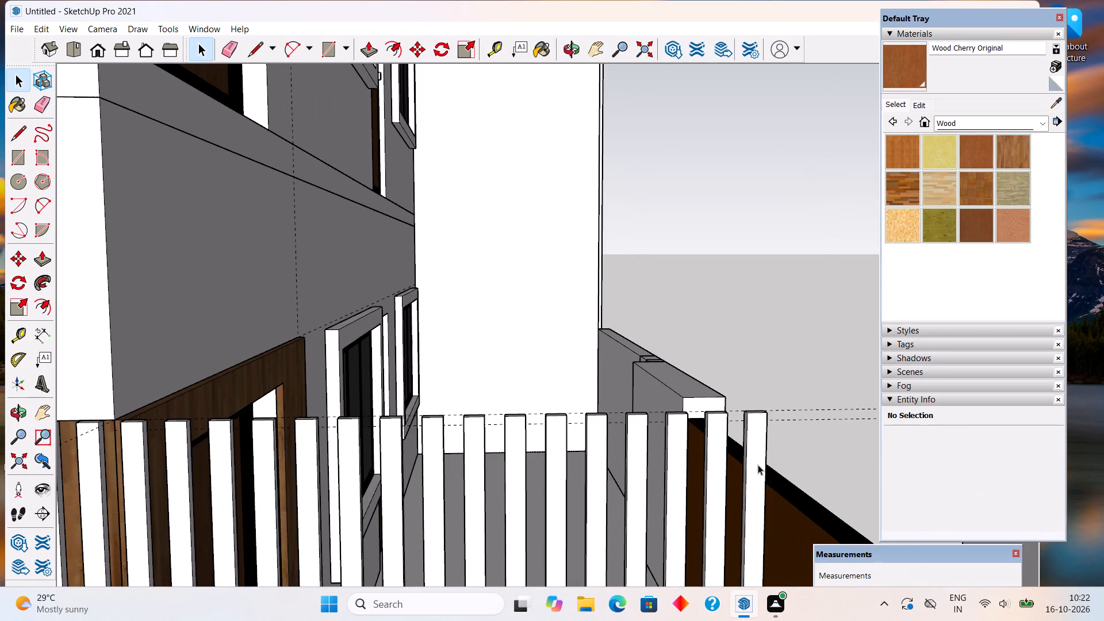
left_click(758, 465)
left_click(714, 459, "ctrl")
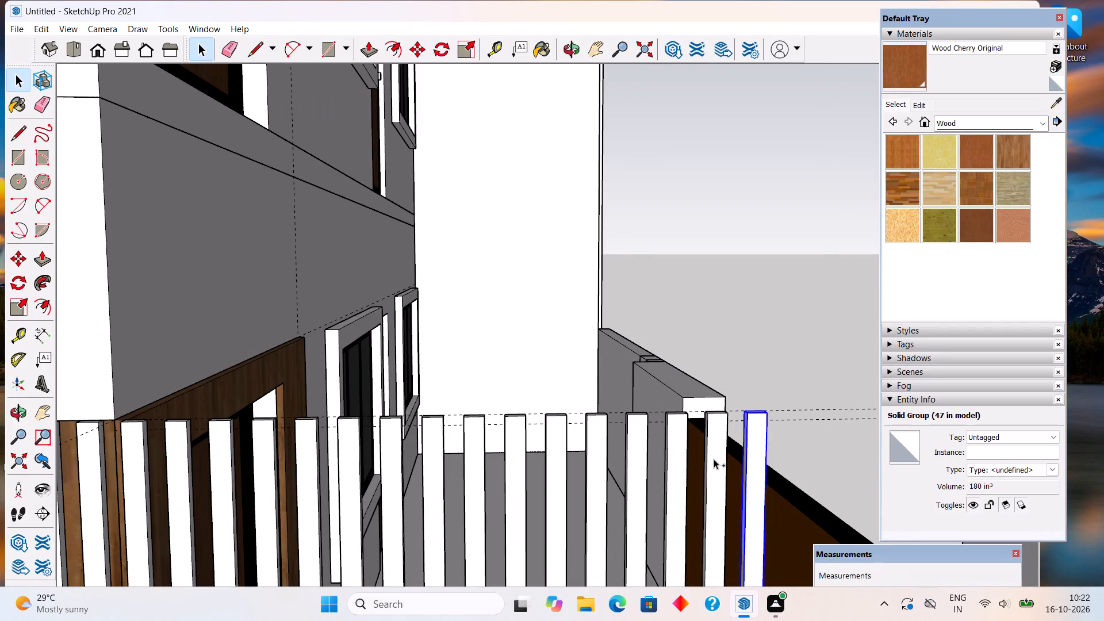
left_click(682, 488, "ctrl")
left_click(628, 490, "ctrl")
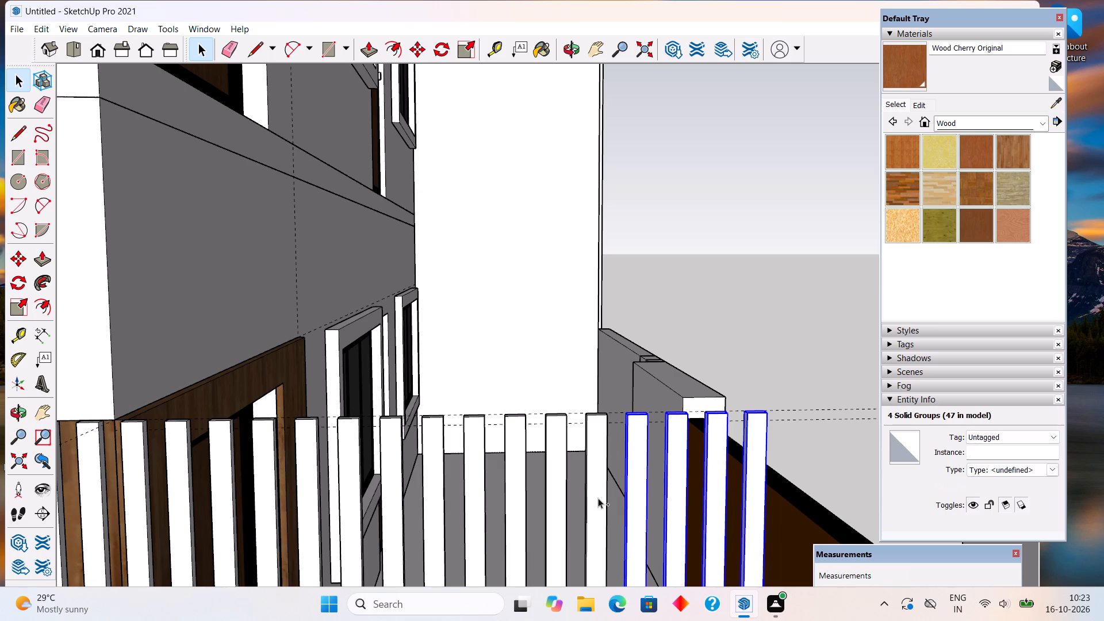
left_click(598, 498, "ctrl")
left_click(554, 515, "ctrl")
left_click(511, 516, "ctrl")
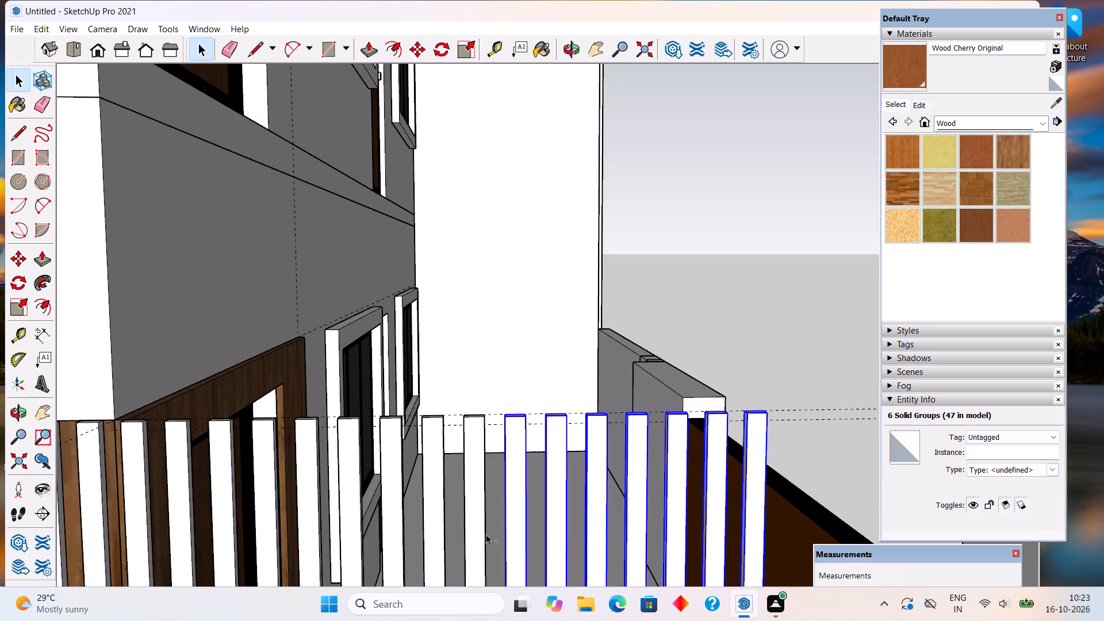
left_click(481, 536, "ctrl")
left_click(438, 519, "ctrl")
left_click(400, 526, "ctrl")
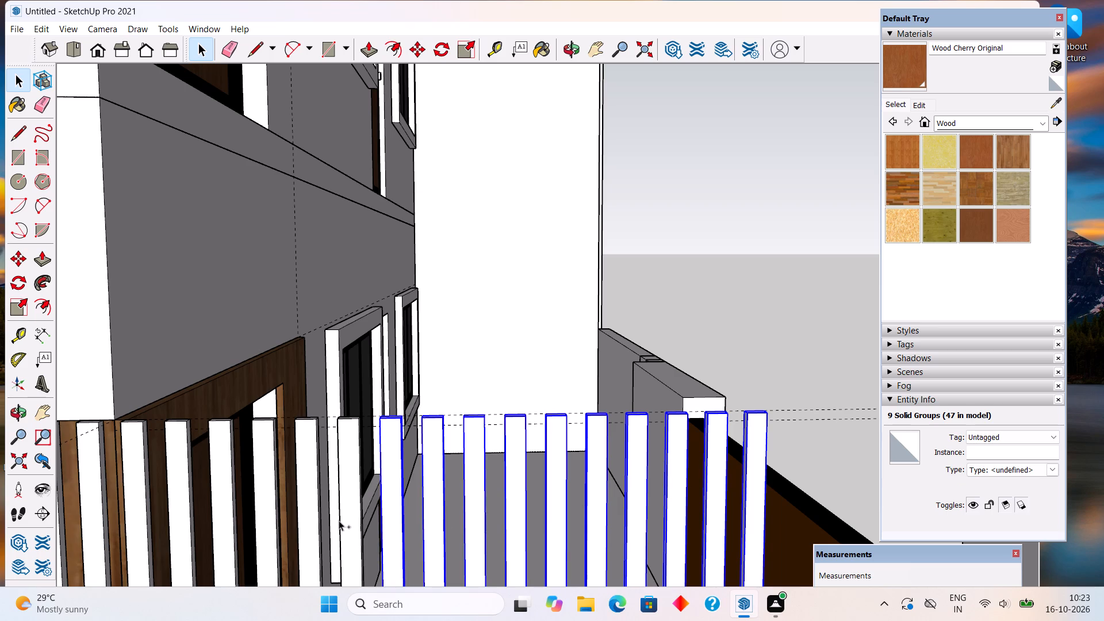
left_click(346, 524, "ctrl")
left_click(312, 520, "ctrl")
left_click(260, 513, "ctrl")
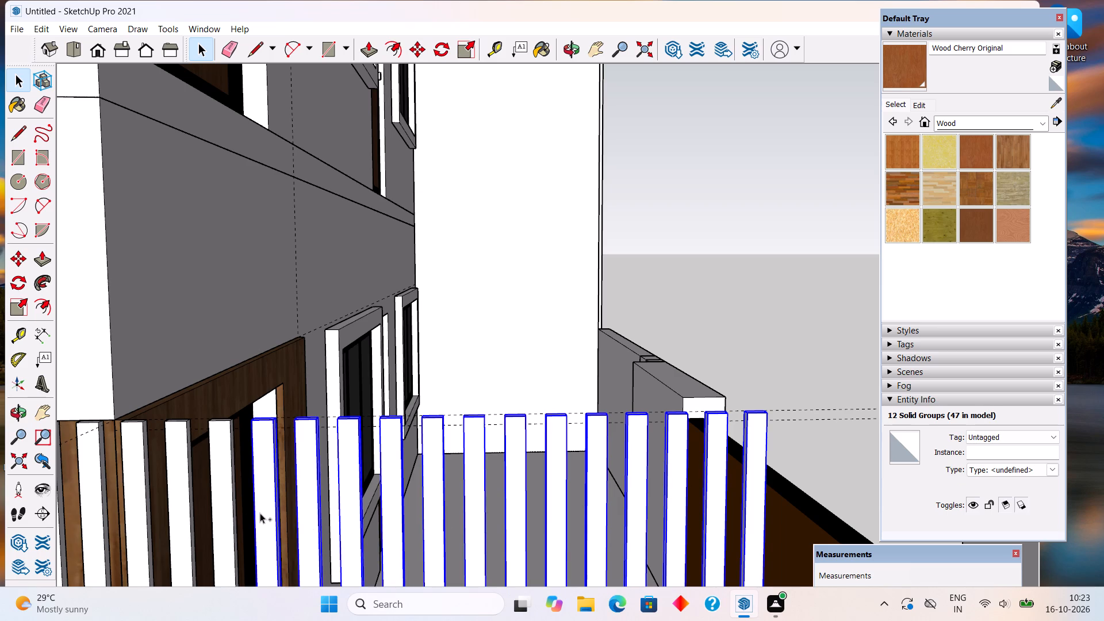
left_click(227, 524, "ctrl")
left_click(182, 523, "ctrl")
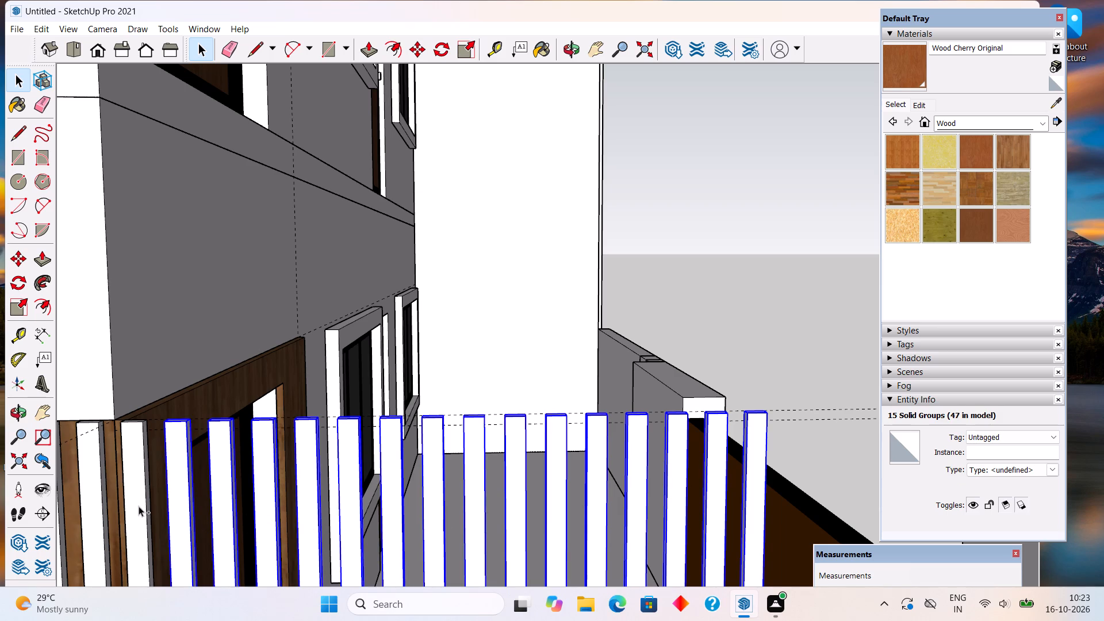
left_click(138, 505, "ctrl")
key("Delete")
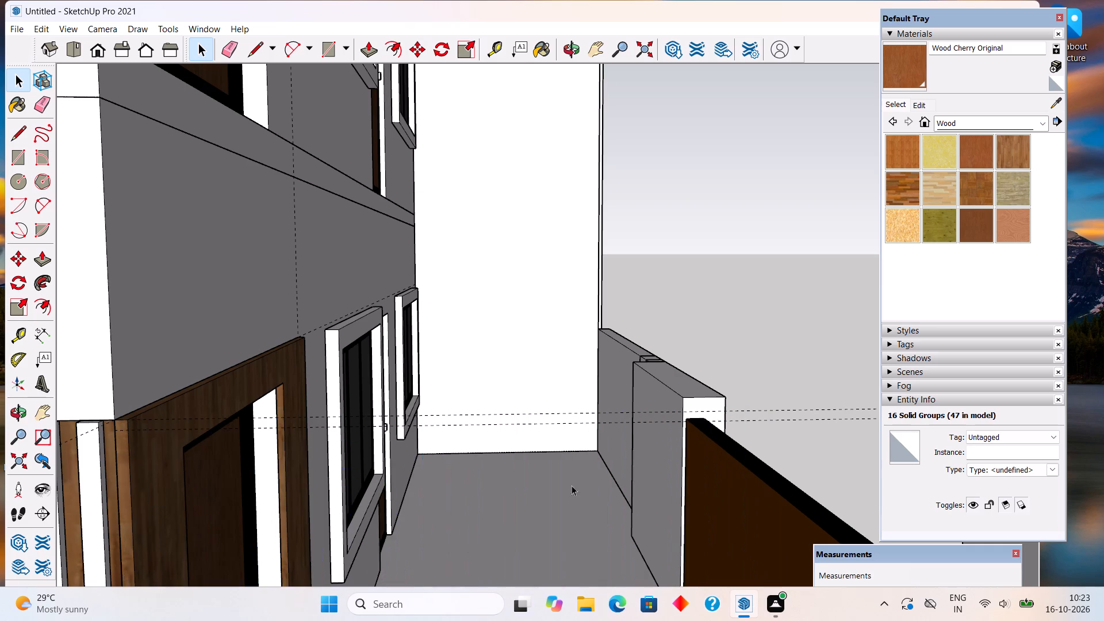
Choose the Wood Veneer 02 material from the Wood collection, then return to the Select tool.
scroll(684, 431, "down", 5)
scroll(617, 425, "down", 4)
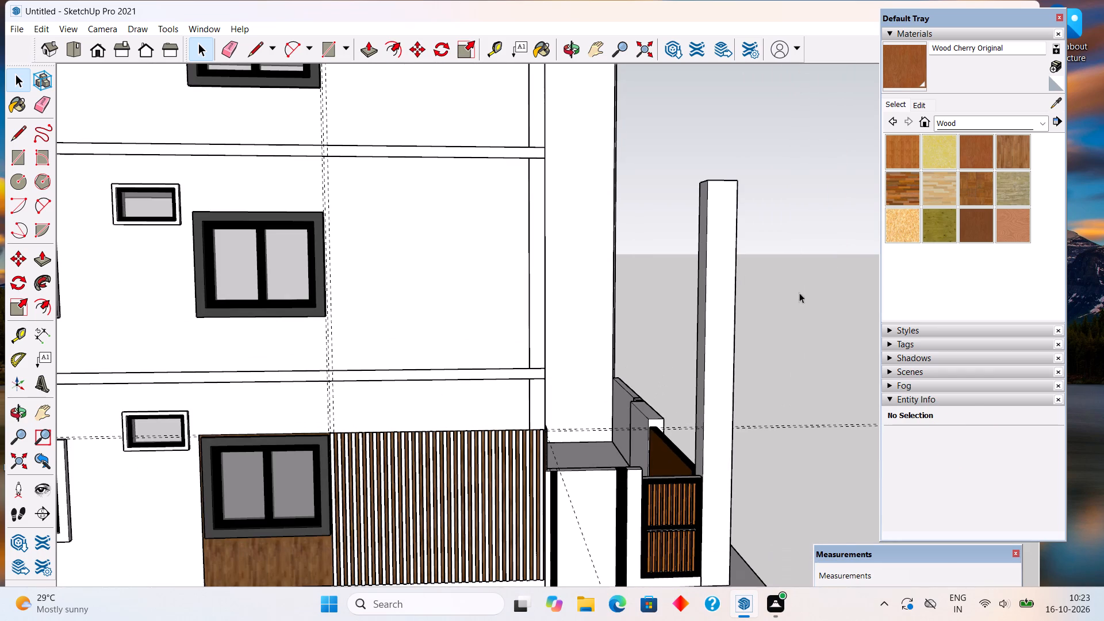
left_click(1012, 227)
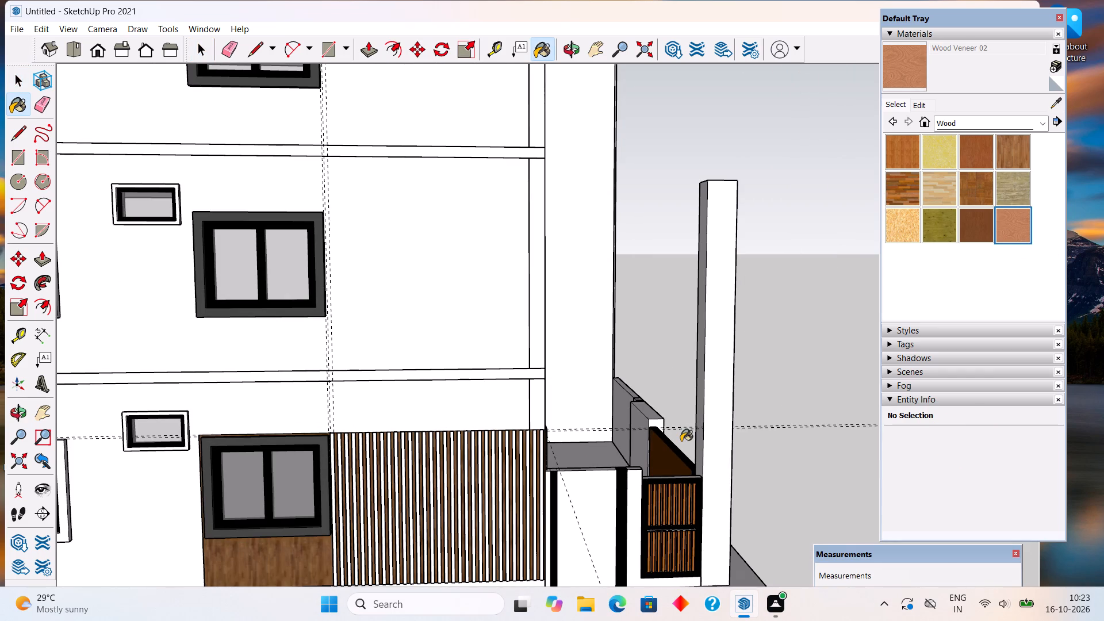
key("space")
Select all 31 vertical strips on the ground-floor wood panel, from the window to the building corner.
scroll(596, 482, "up", 5)
scroll(520, 494, "up", 2)
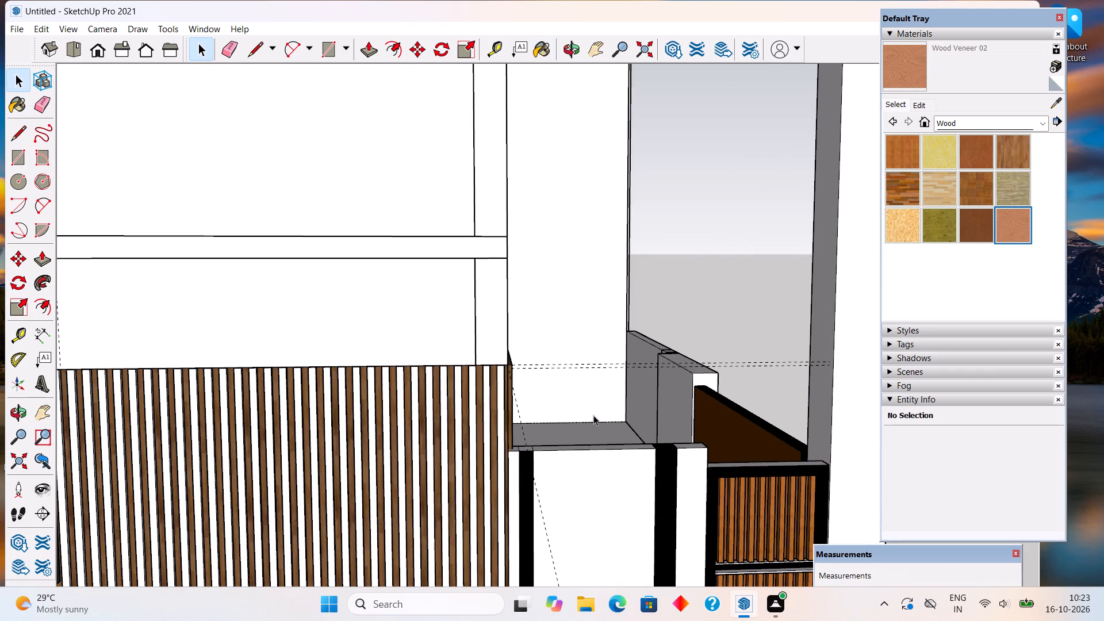
scroll(281, 370, "down", 6, "ctrl")
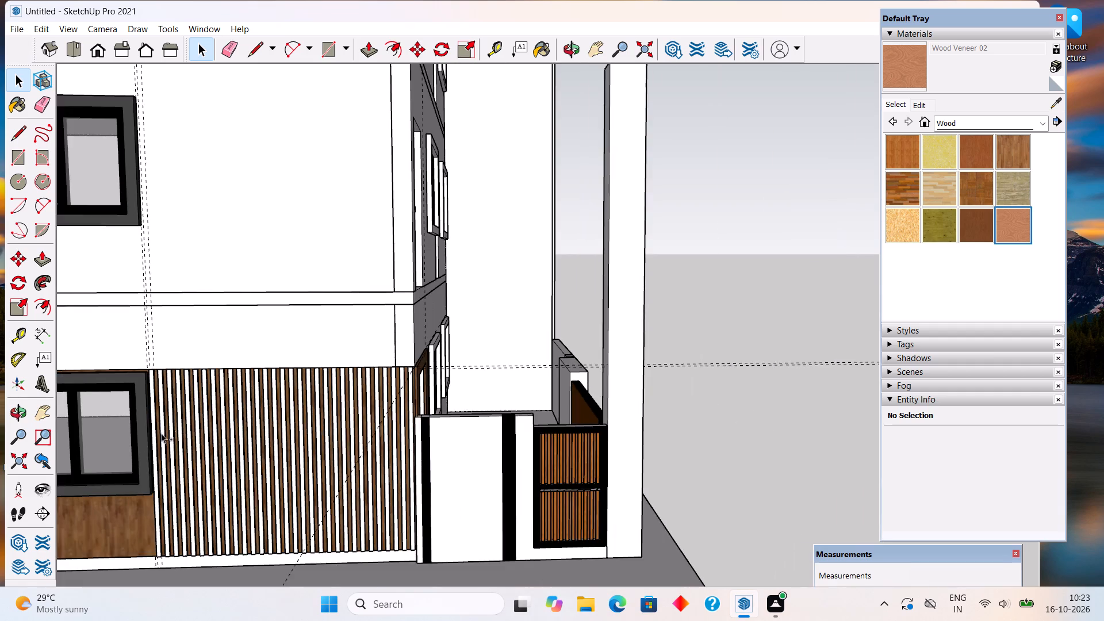
scroll(140, 439, "up", 4, "ctrl")
left_click(159, 428, "ctrl")
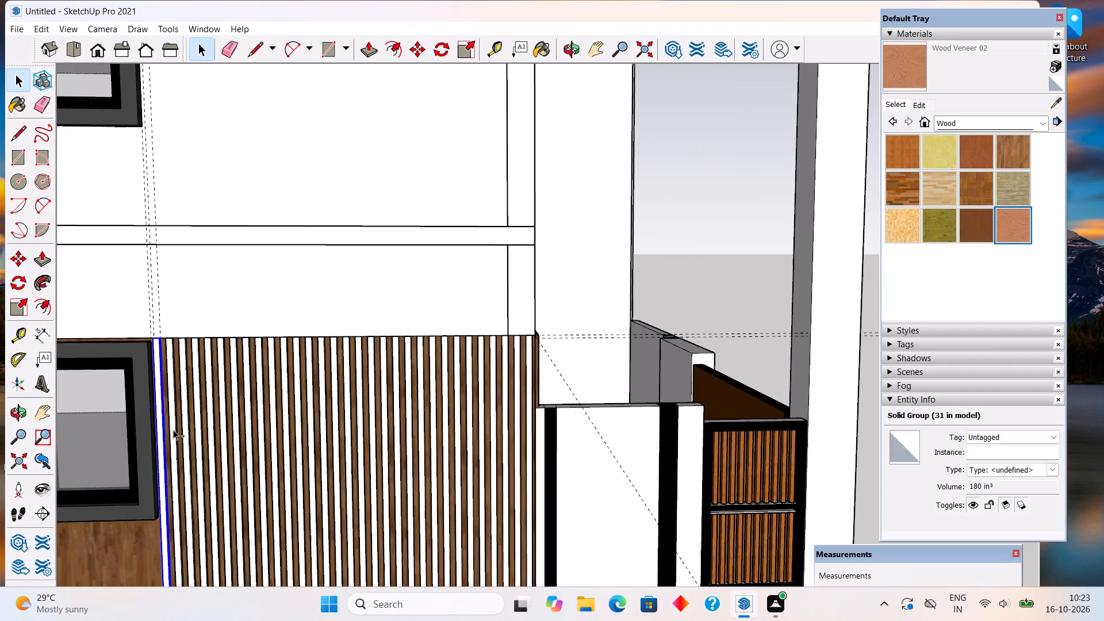
left_click(173, 430, "ctrl")
left_click(187, 432, "ctrl")
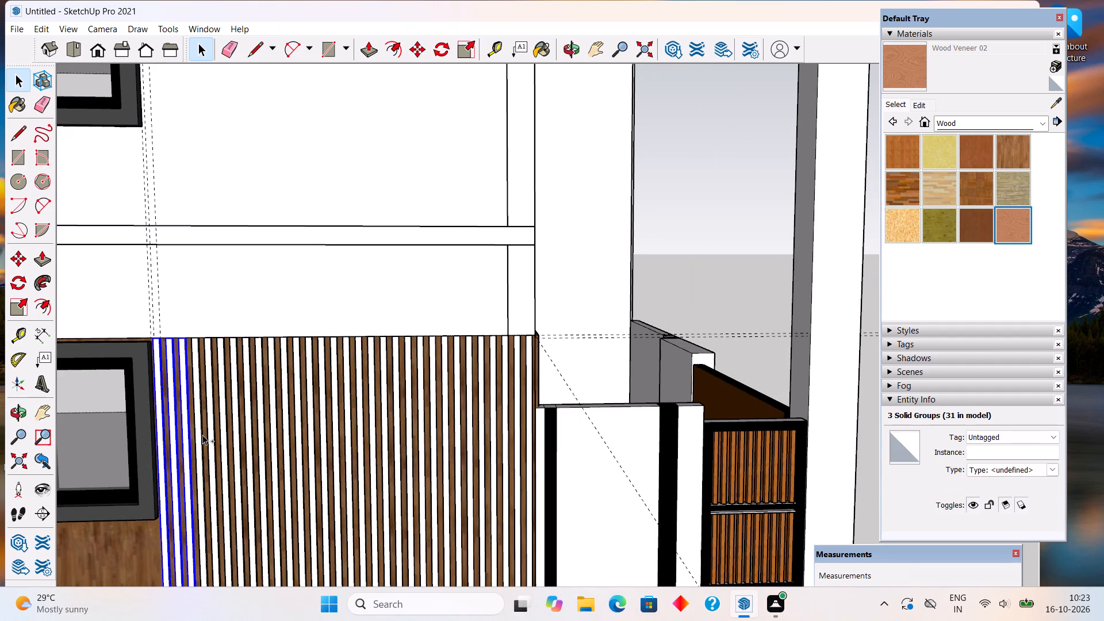
left_click(200, 442, "ctrl")
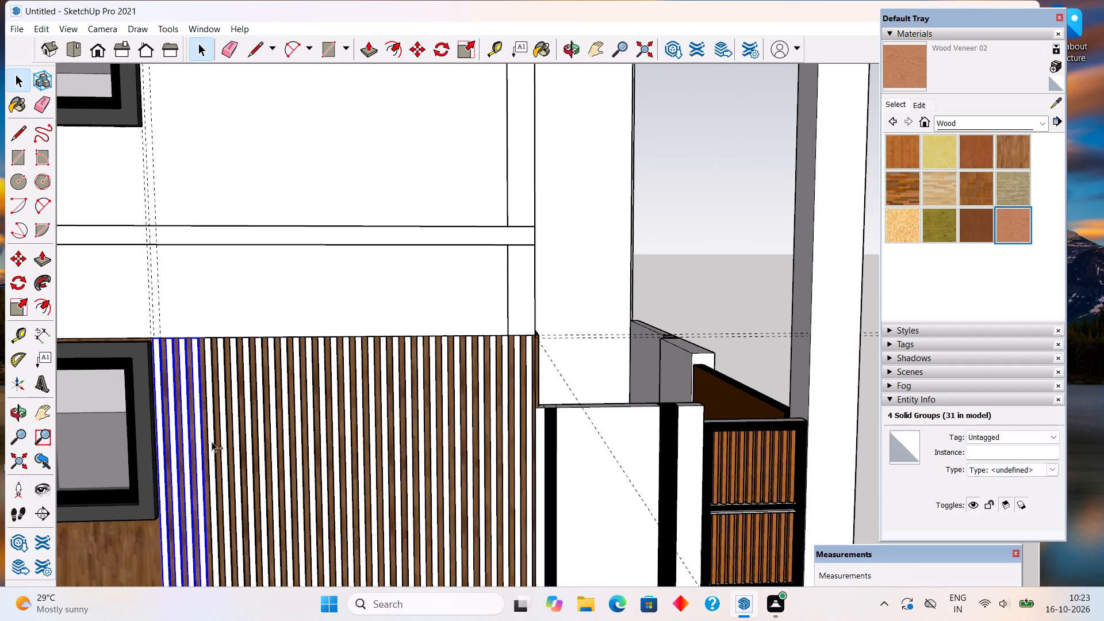
left_click(213, 442, "ctrl")
left_click(227, 447, "ctrl")
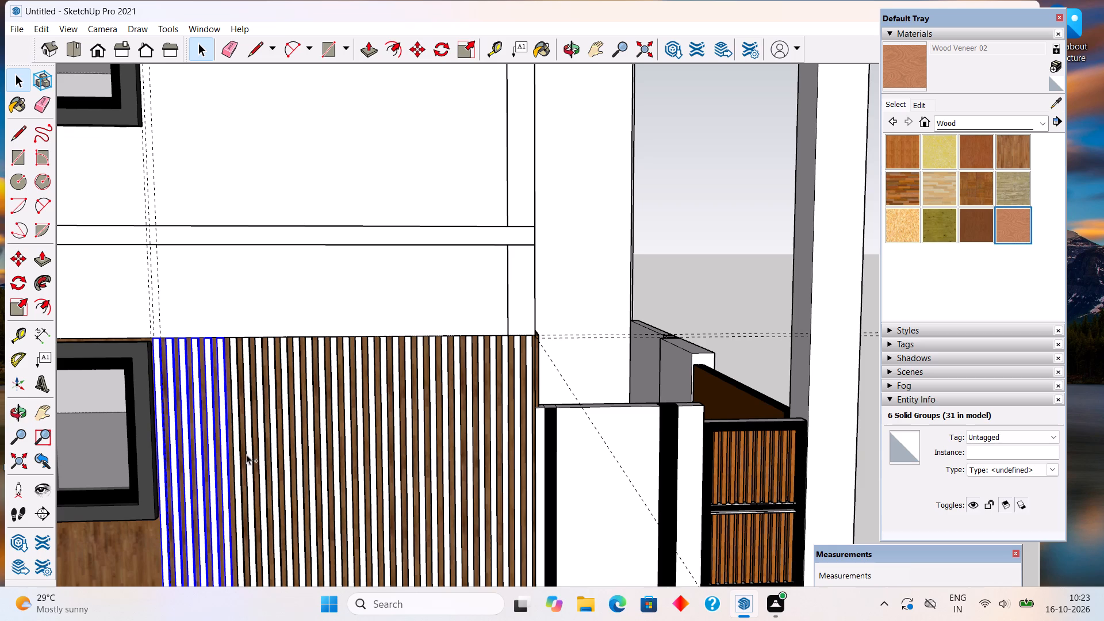
left_click(236, 469, "ctrl")
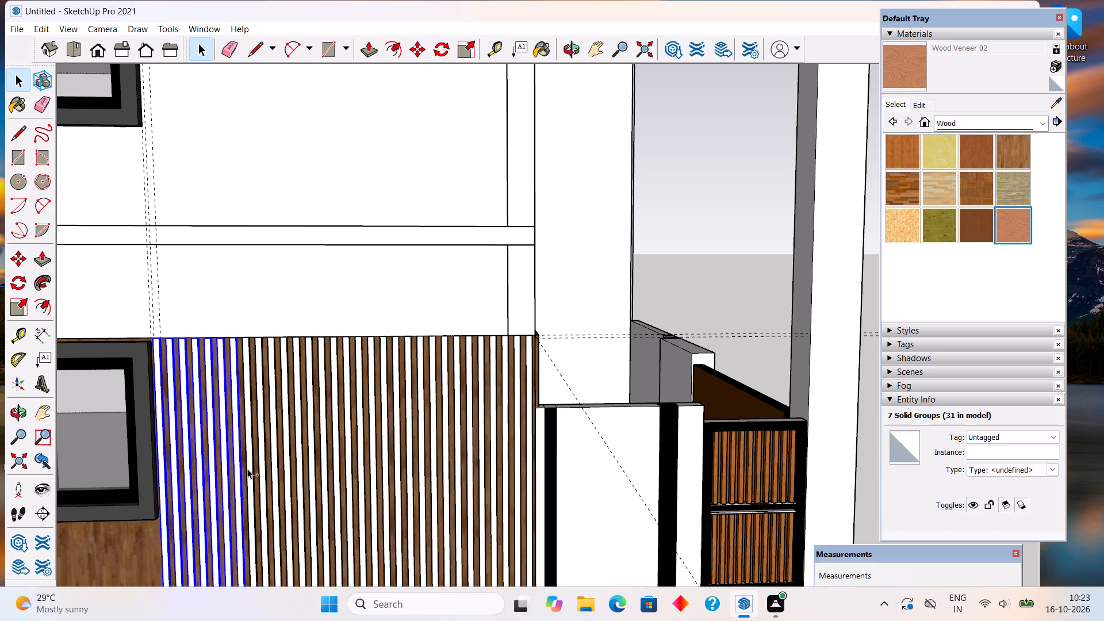
left_click(252, 473, "ctrl")
scroll(252, 473, "up", 6, "ctrl")
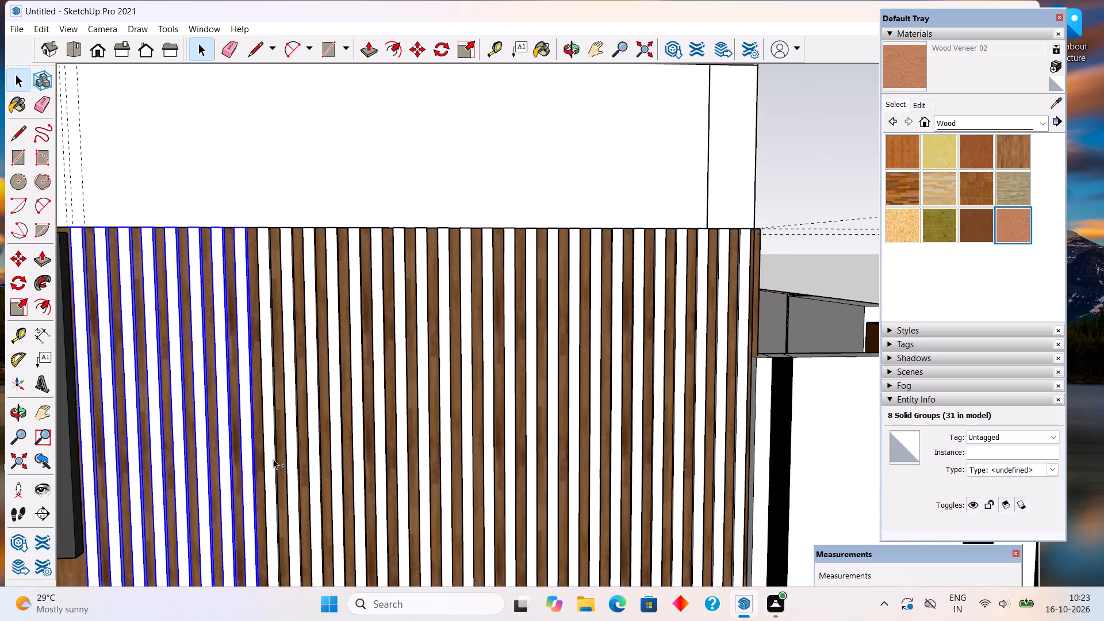
left_click(273, 460, "ctrl")
left_click(287, 458, "ctrl")
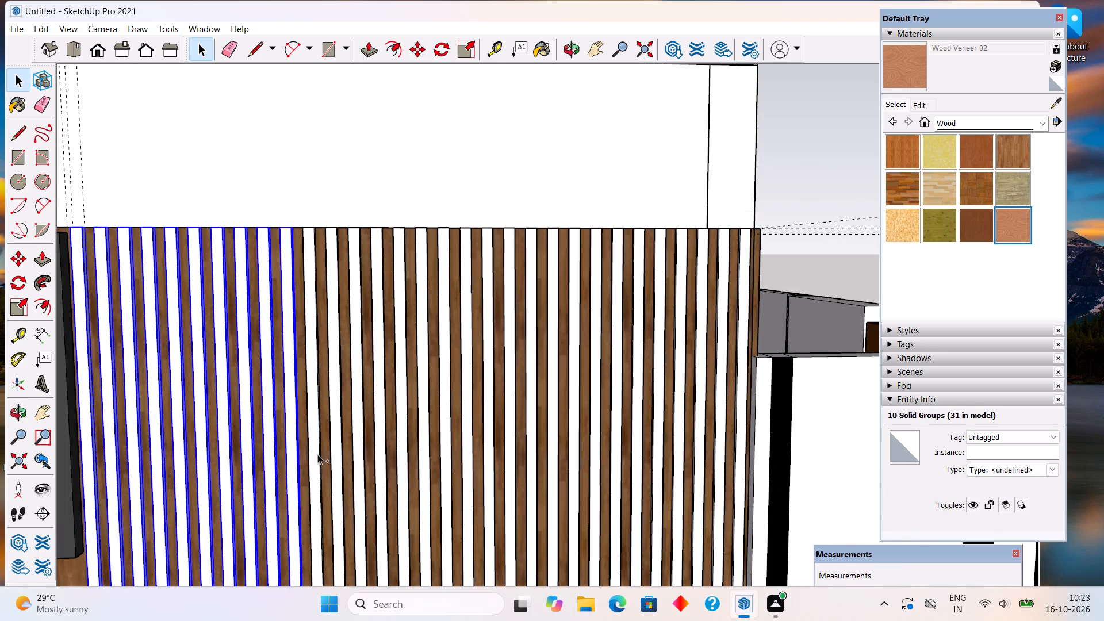
left_click(317, 454, "ctrl")
left_click(334, 451, "ctrl")
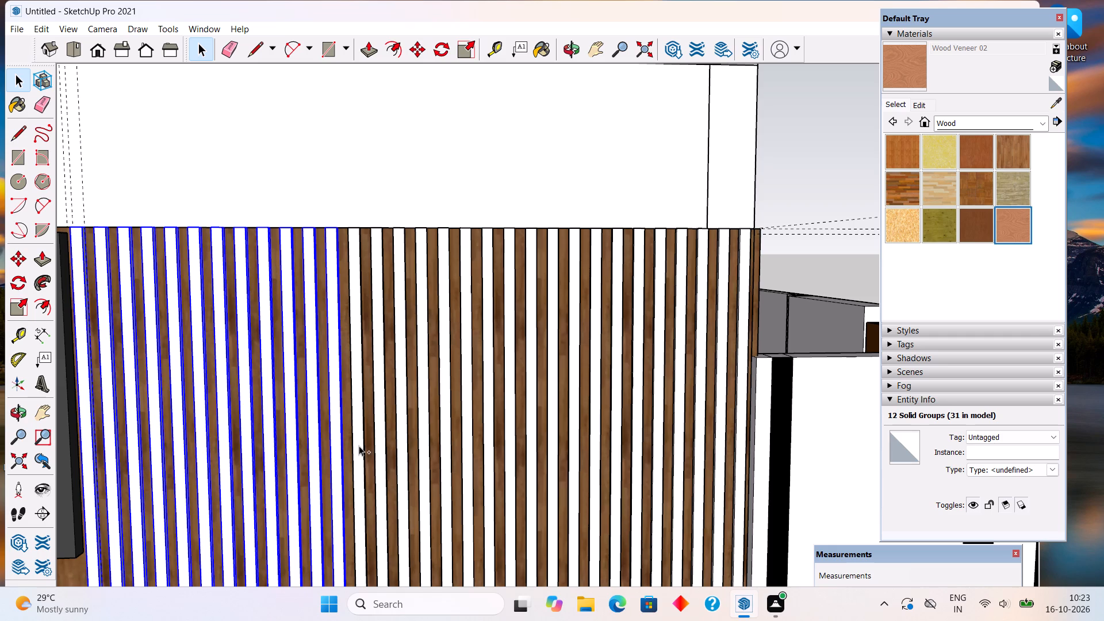
left_click(359, 446, "ctrl")
left_click(379, 448, "ctrl")
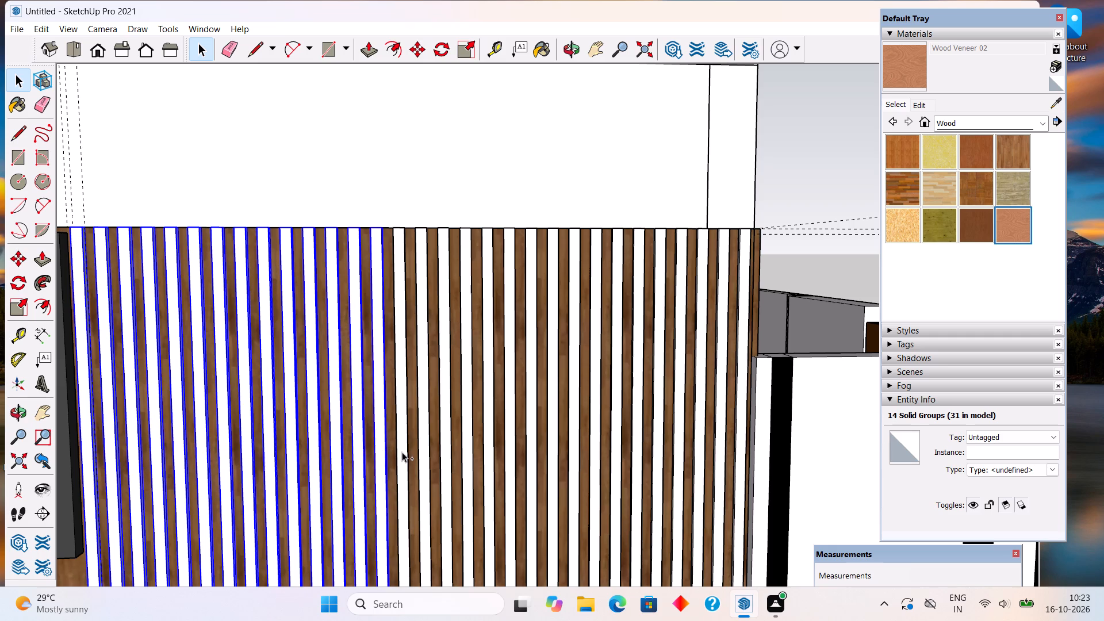
left_click(402, 452, "ctrl")
left_click(423, 461, "ctrl")
left_click(445, 457, "ctrl")
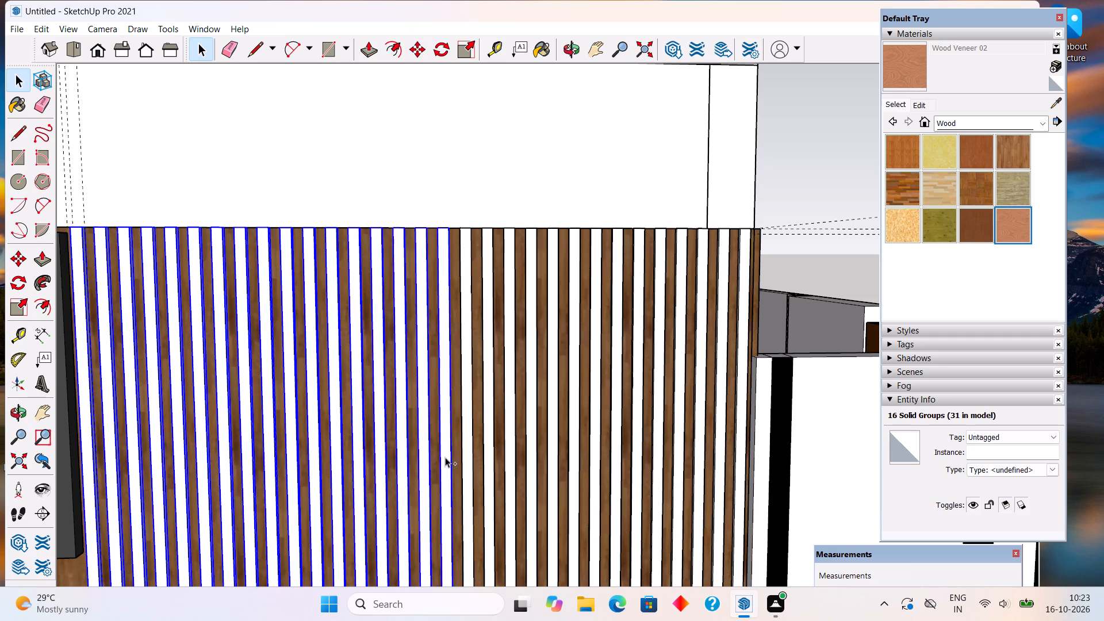
left_click(464, 455, "ctrl")
left_click(487, 462, "ctrl")
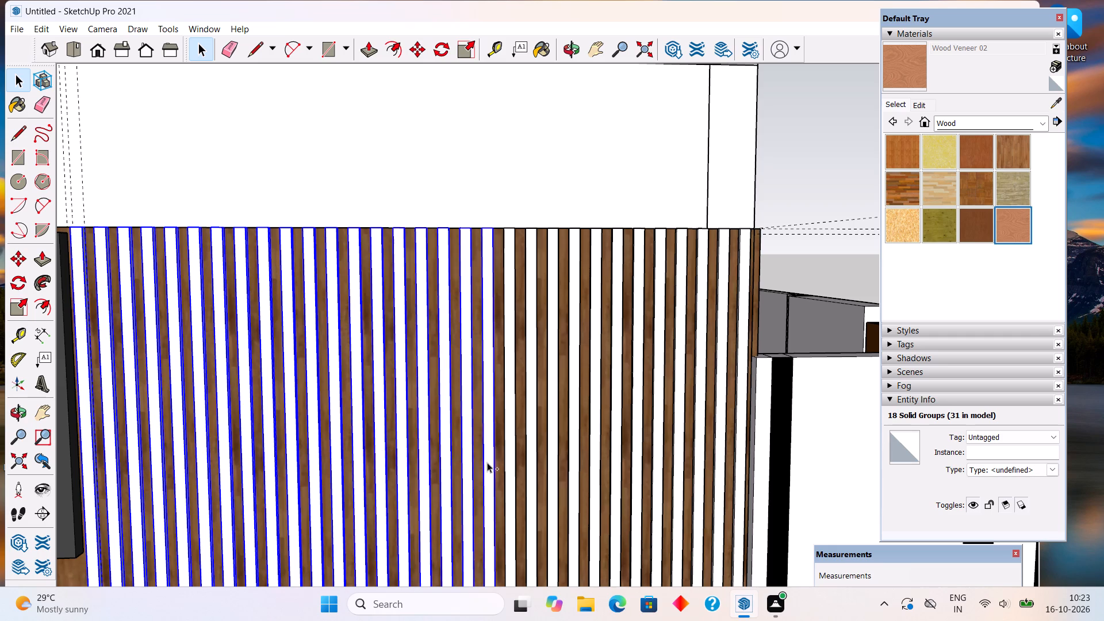
left_click(507, 467, "ctrl")
scroll(514, 467, "down", 1, "ctrl")
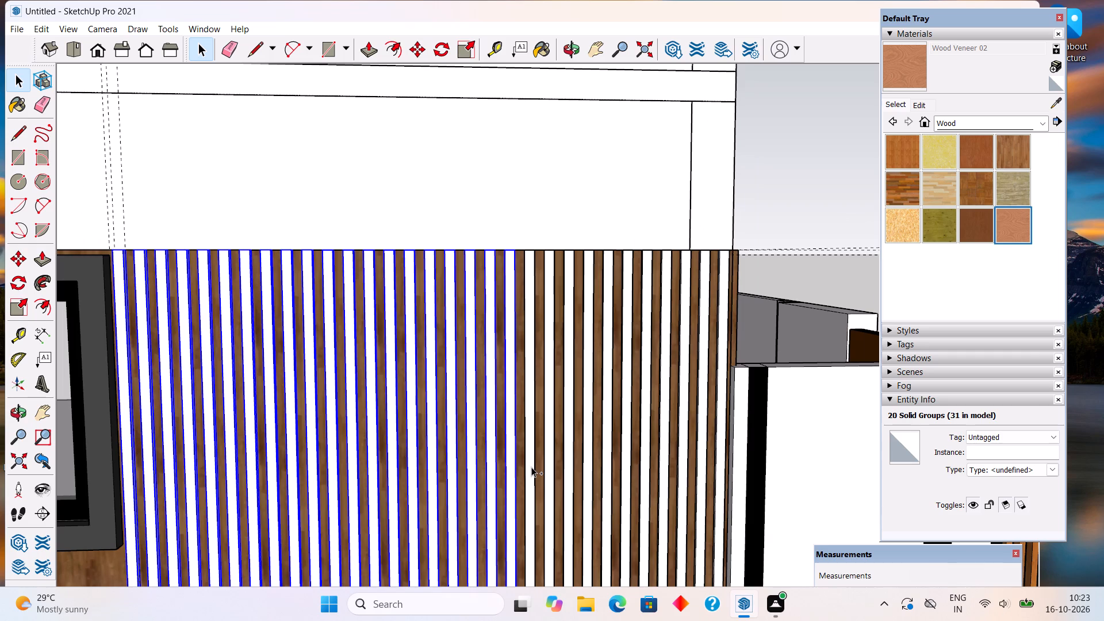
left_click(531, 467, "ctrl")
left_click(551, 477, "ctrl")
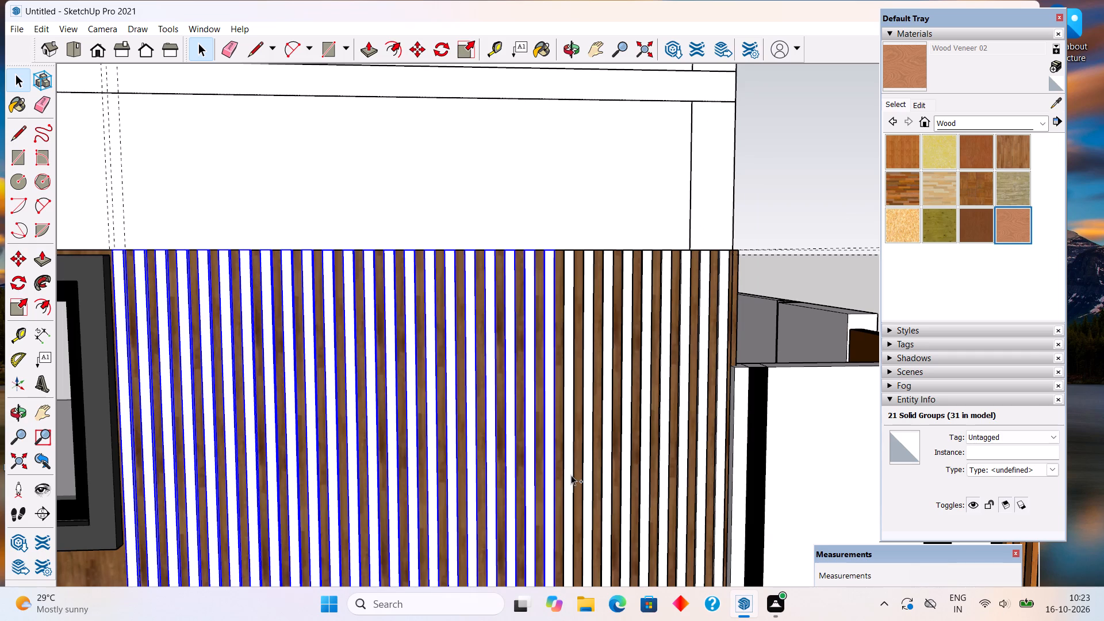
left_click(571, 475, "ctrl")
left_click(589, 474, "ctrl")
left_click(611, 474, "ctrl")
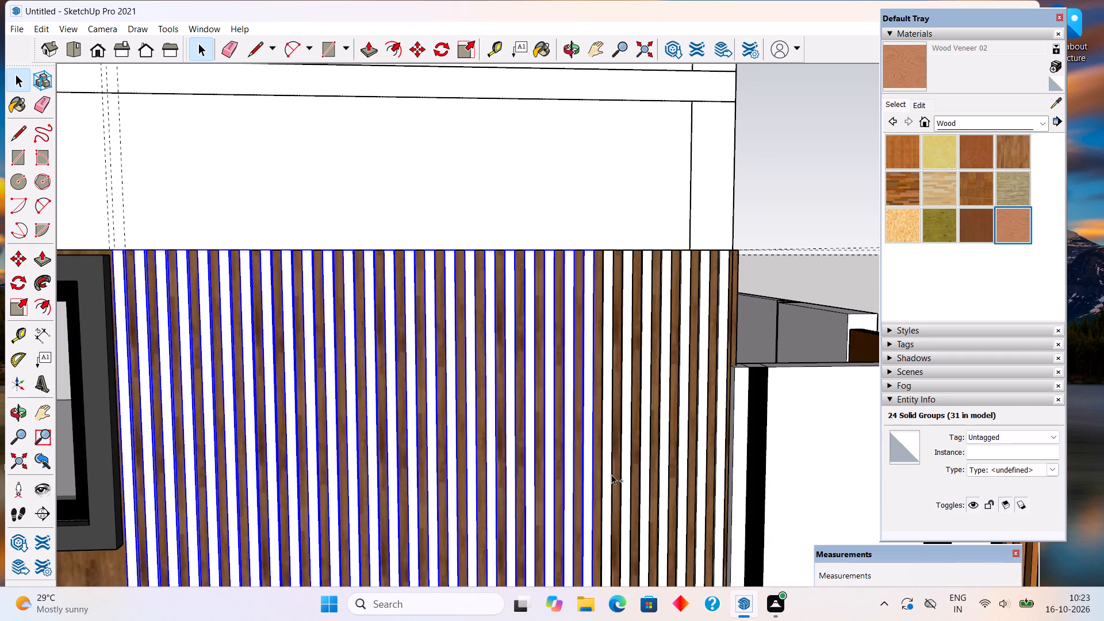
left_click(631, 465, "ctrl")
left_click(648, 463, "ctrl")
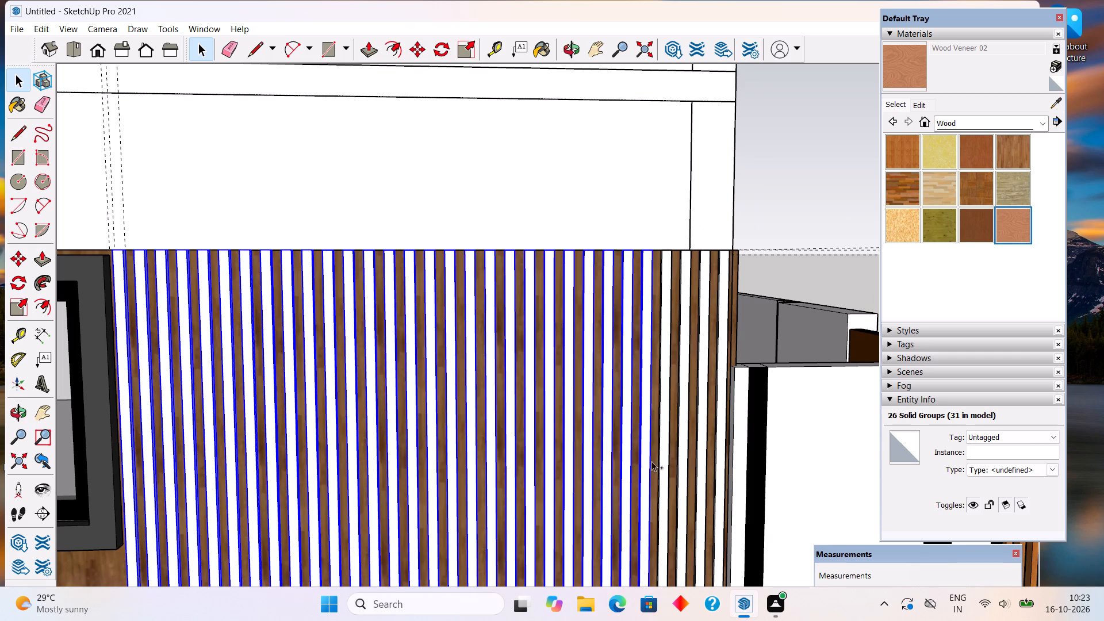
left_click(660, 466, "ctrl")
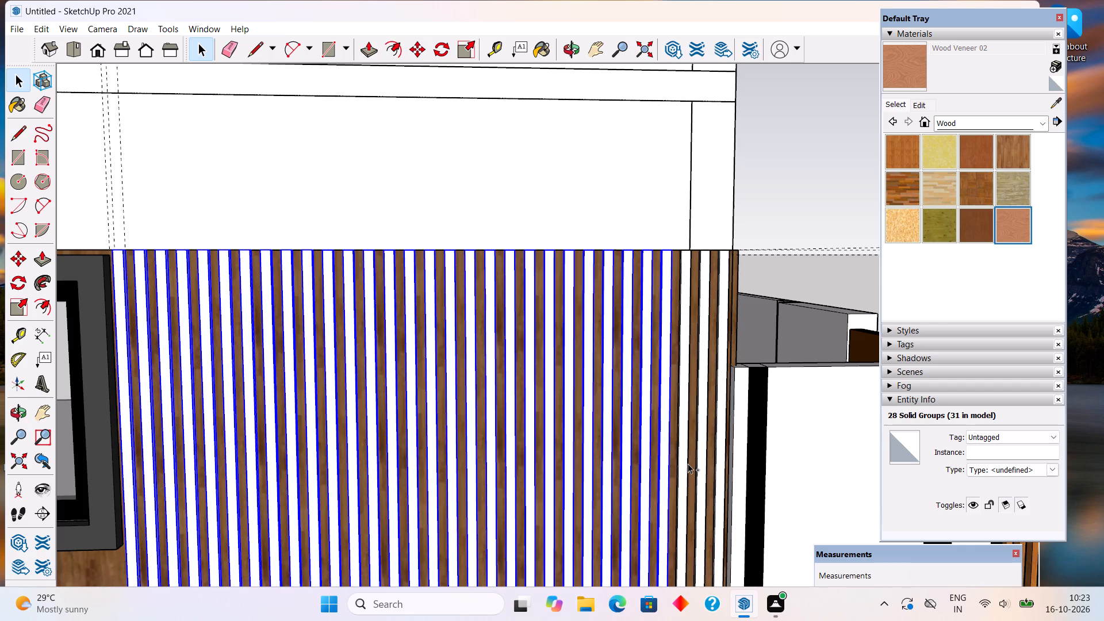
left_click(688, 468, "ctrl")
left_click(703, 466, "ctrl")
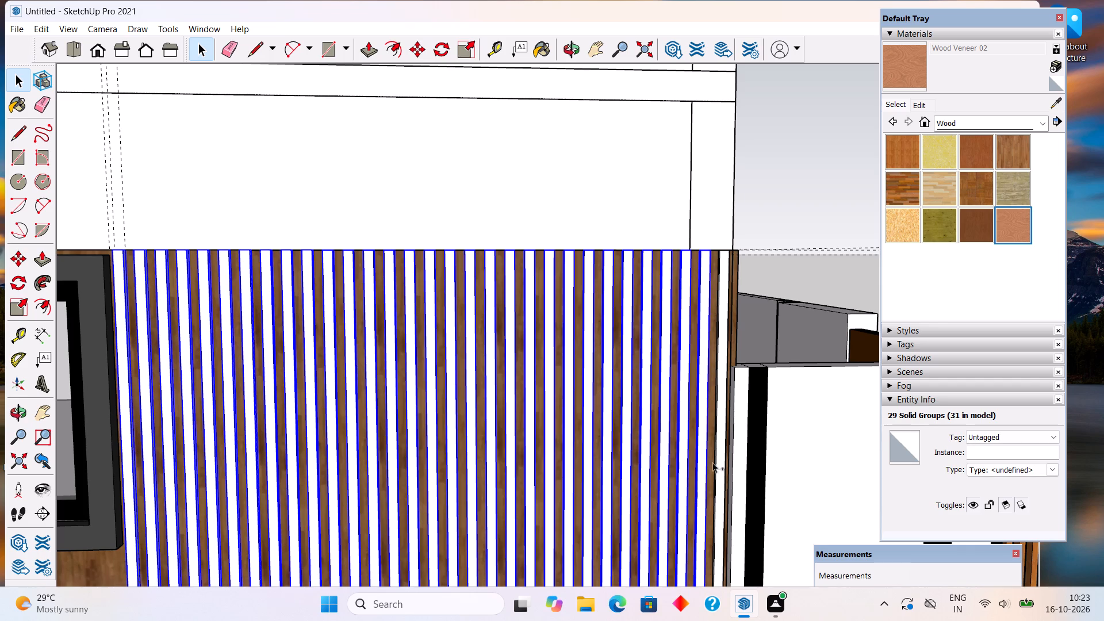
left_click(720, 460, "ctrl")
right_click(720, 459)
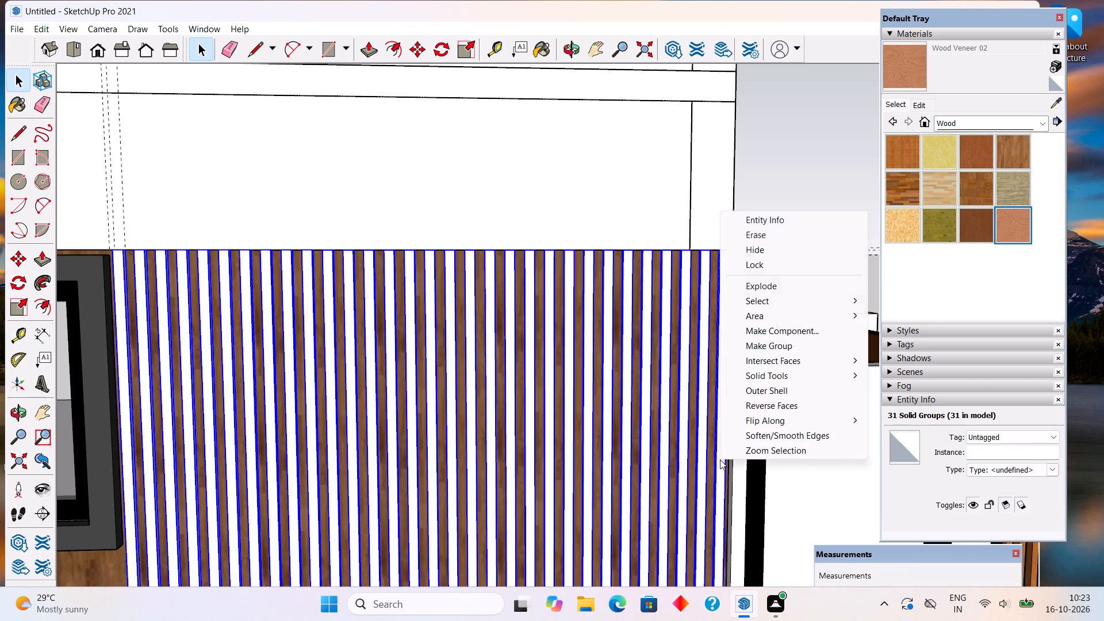
Group the 31 selected vertical strips on the ground-floor wood panel and clear the selection.
left_click(749, 350)
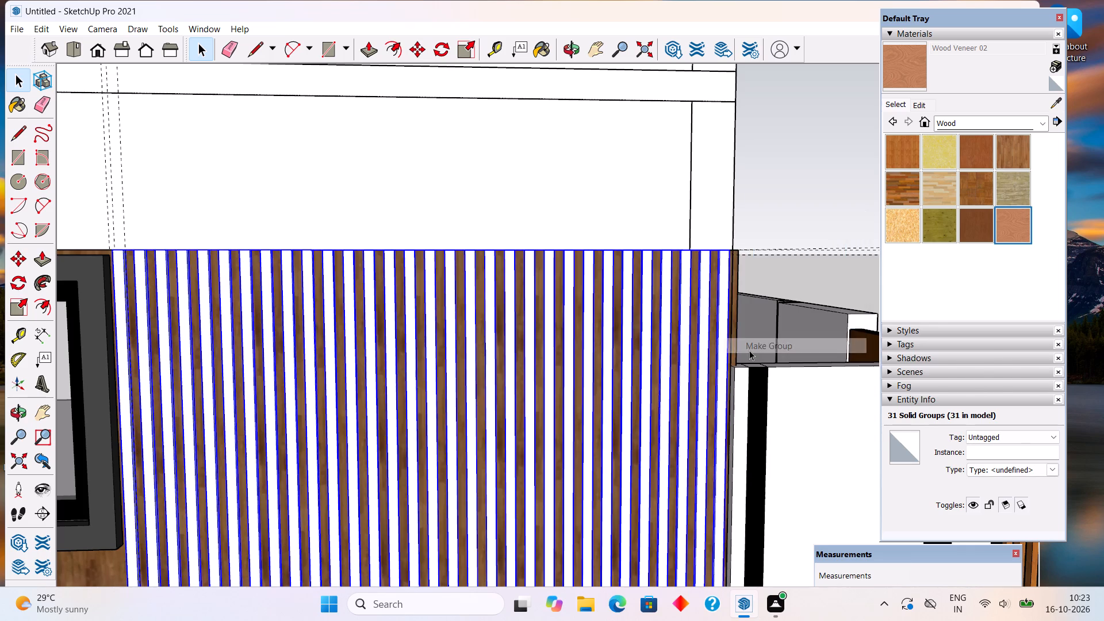
scroll(749, 350, "down", 5)
left_click(848, 225)
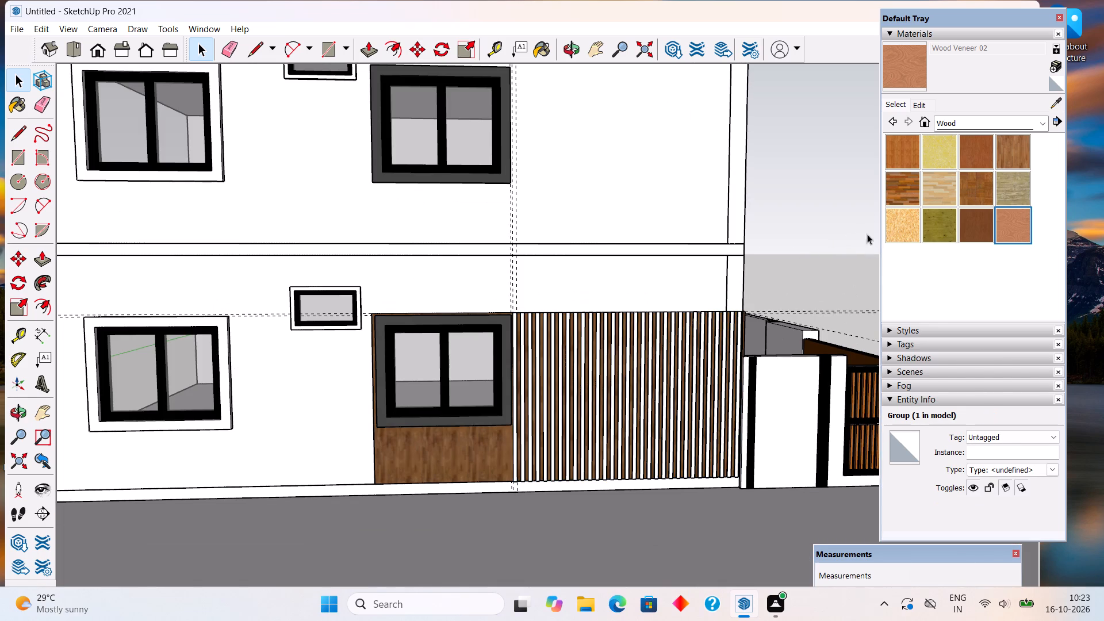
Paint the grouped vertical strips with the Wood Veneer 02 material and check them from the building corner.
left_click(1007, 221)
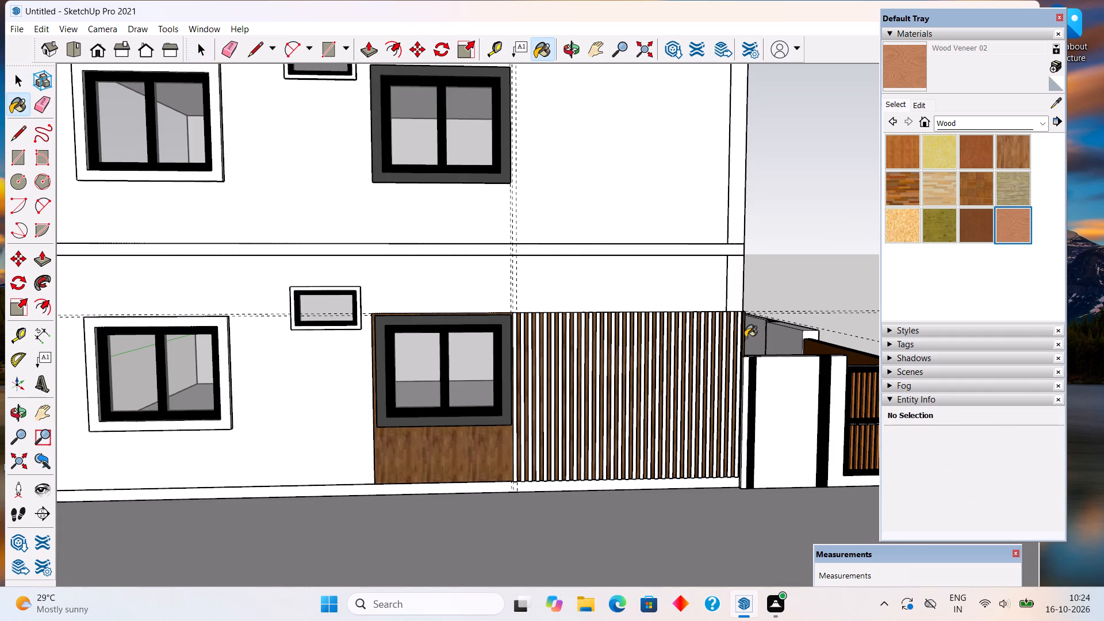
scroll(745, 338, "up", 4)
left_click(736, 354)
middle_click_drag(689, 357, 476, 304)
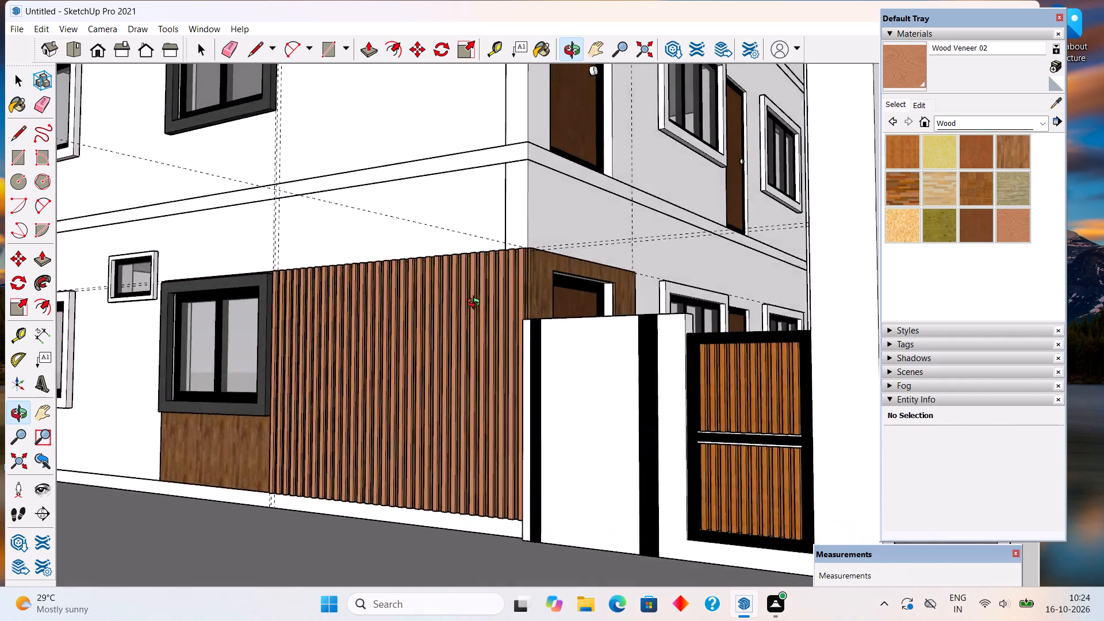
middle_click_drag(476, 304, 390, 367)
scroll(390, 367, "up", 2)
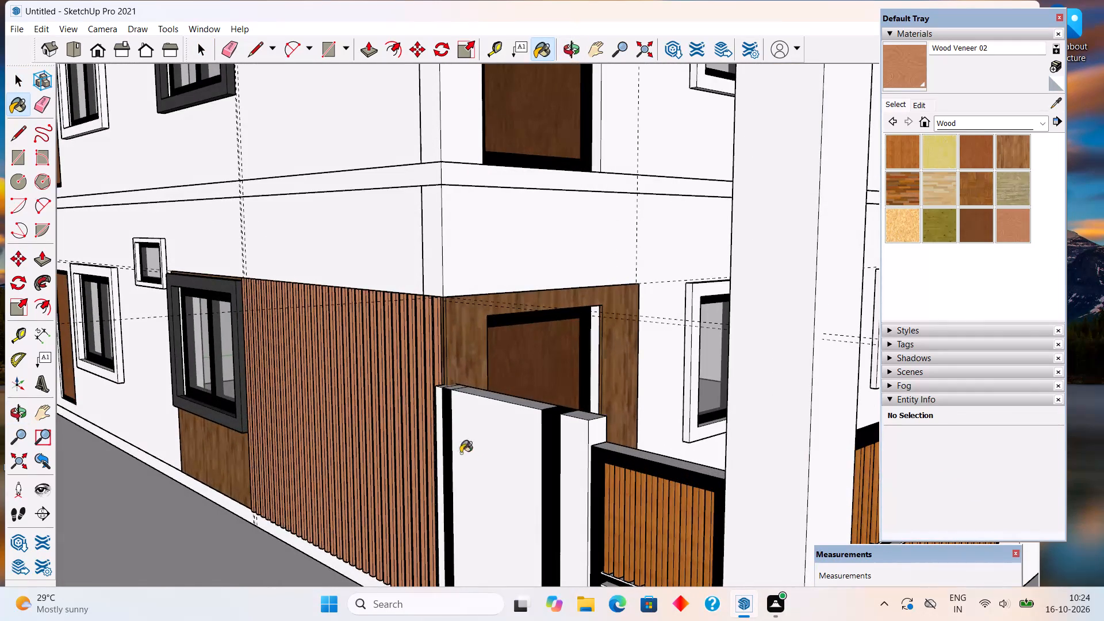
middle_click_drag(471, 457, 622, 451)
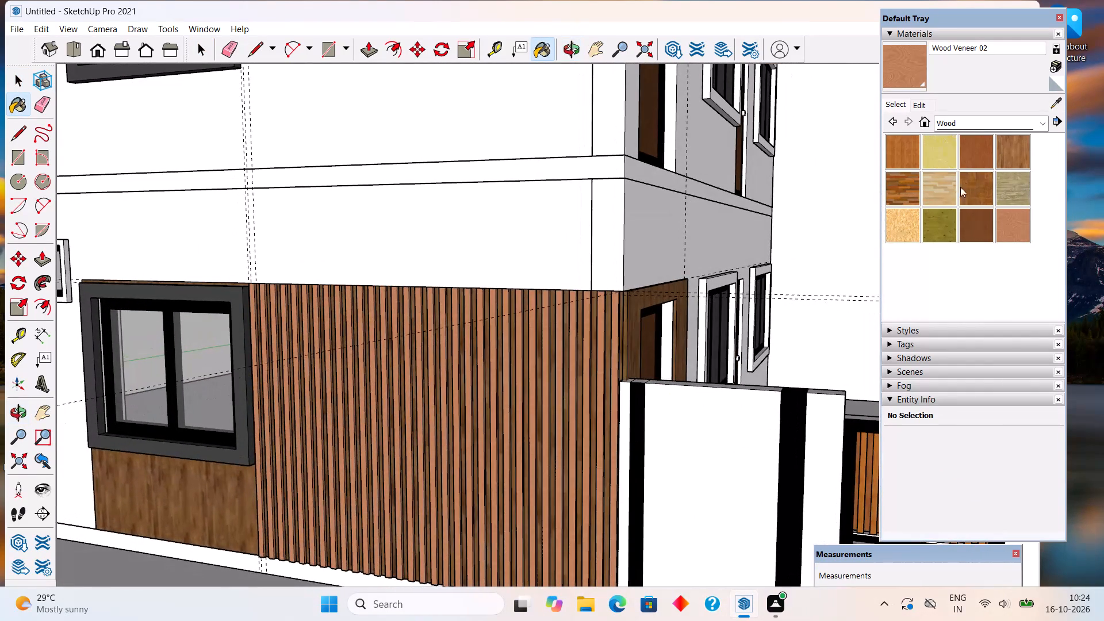
Paint the grouped vertical strips with the Wood Floor material, check the cladding around the corner, and return to the Select tool.
left_click(1025, 151)
scroll(520, 427, "up", 2)
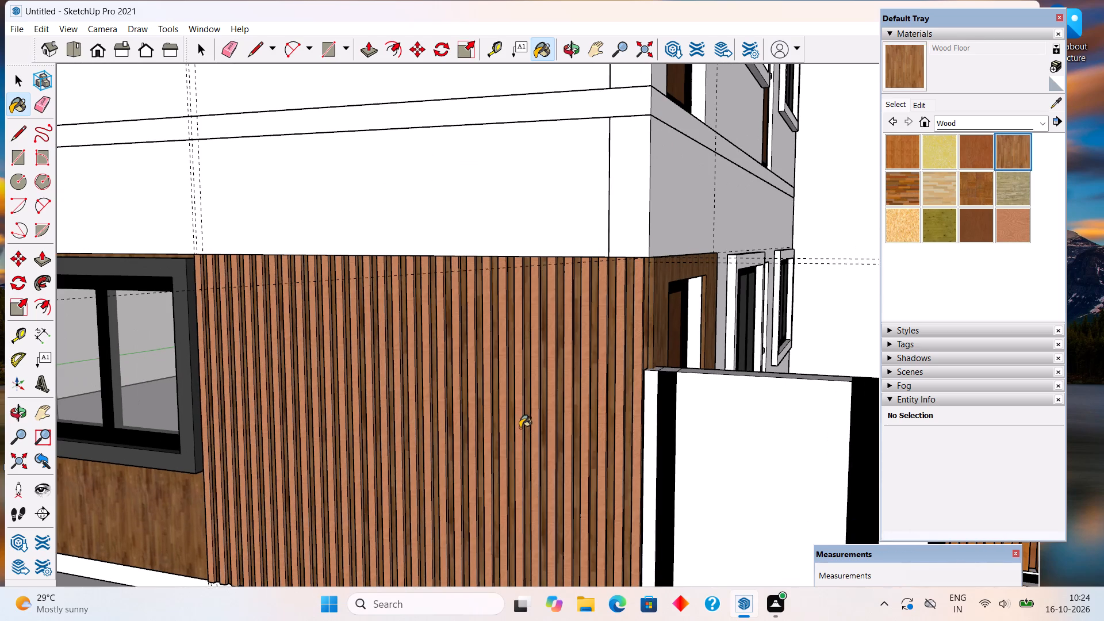
left_click(520, 428)
middle_click_drag(589, 466, 418, 462)
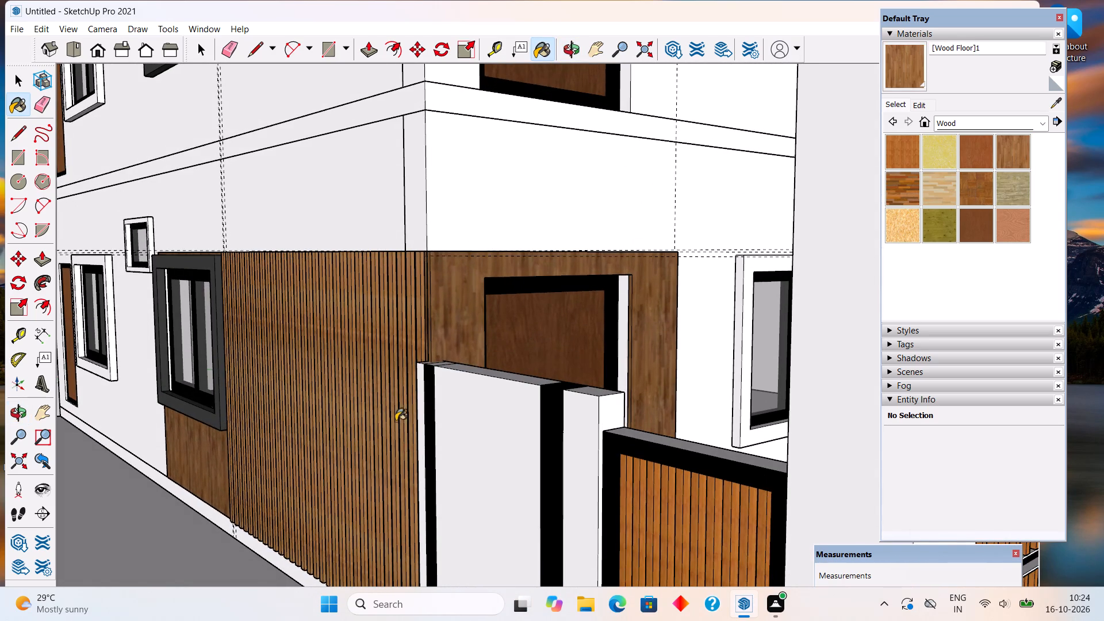
middle_click_drag(410, 402, 497, 420)
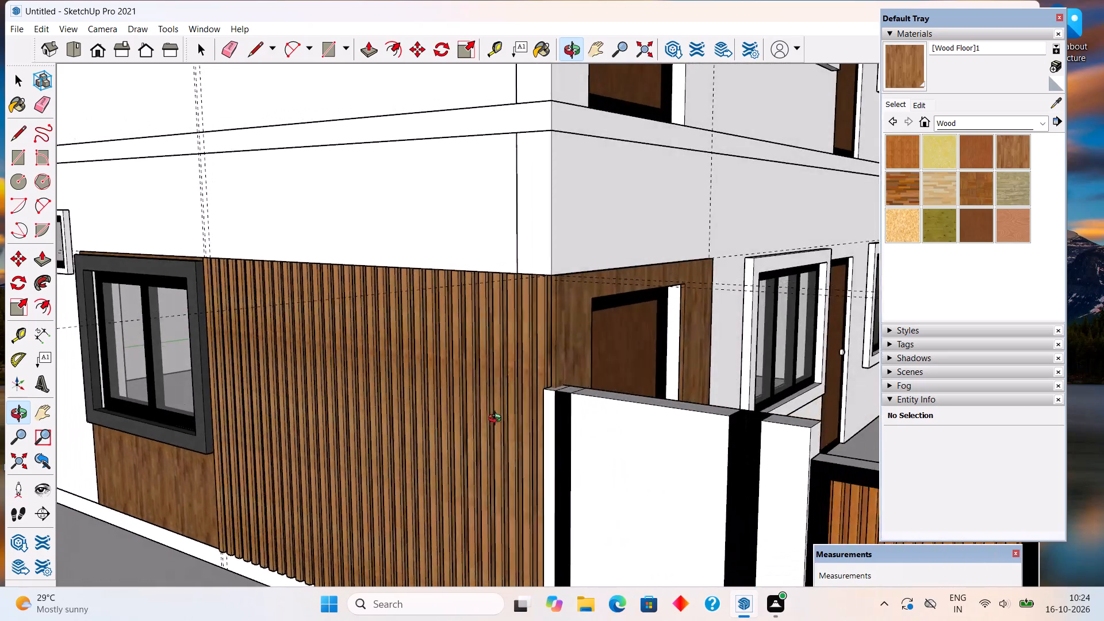
middle_click_drag(497, 420, 750, 387)
scroll(750, 387, "down", 3)
key("space")
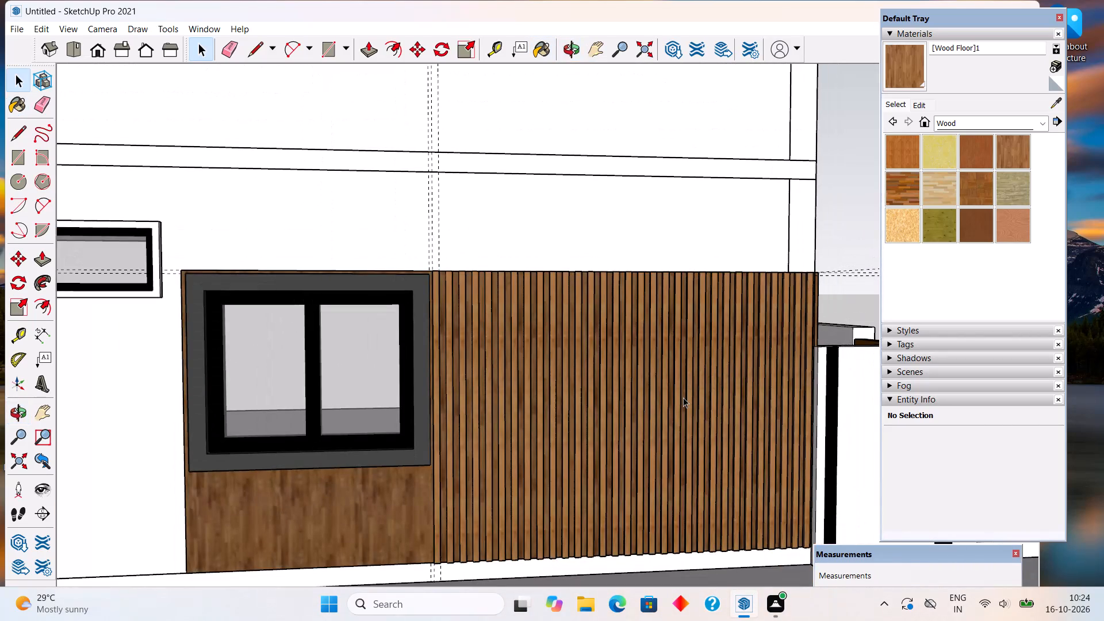
left_click(849, 194)
Place a vertical guide 2" in from the wood panel's outer edge, at the window frame's lower corner.
middle_click_drag(147, 492, 240, 448)
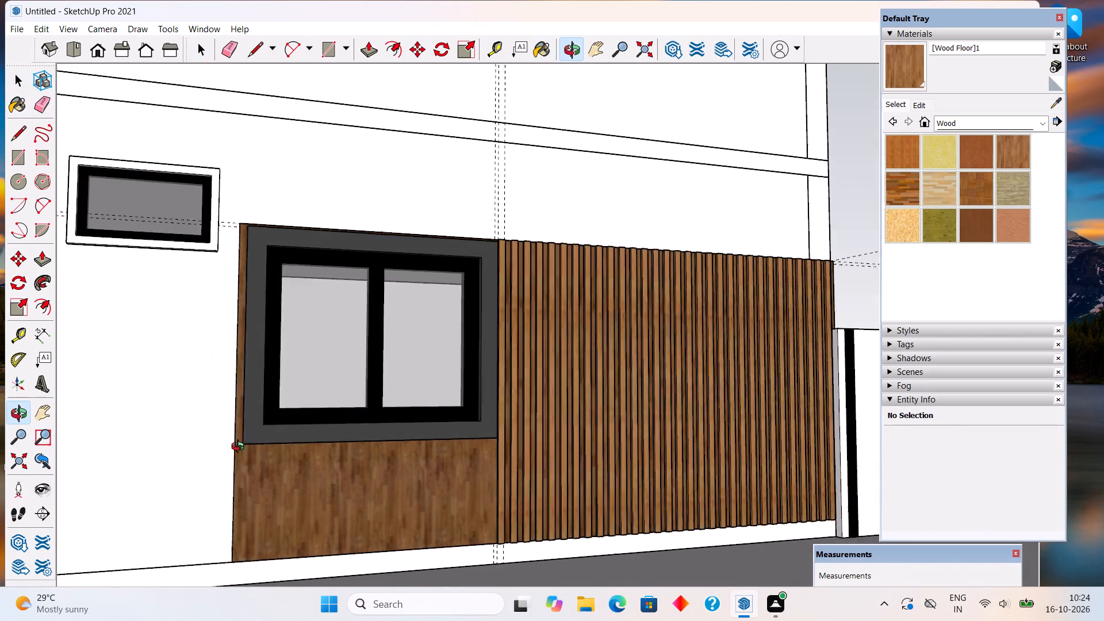
middle_click_drag(240, 448, 245, 446)
scroll(325, 507, "up", 2)
middle_click_drag(321, 477, 296, 428)
scroll(228, 422, "up", 4)
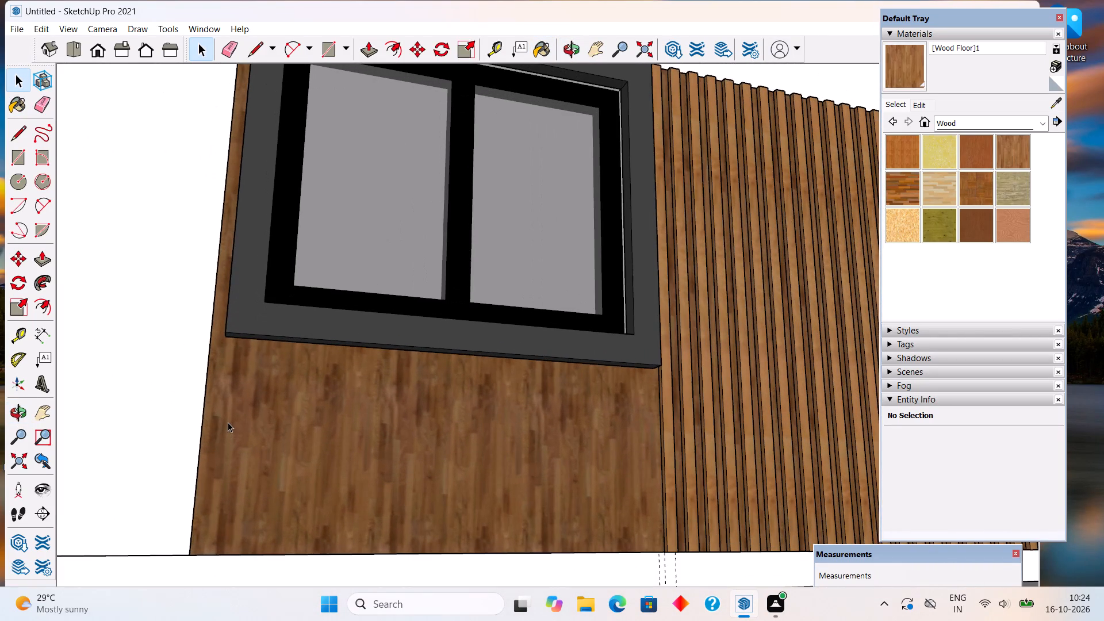
key("t")
left_click(204, 443)
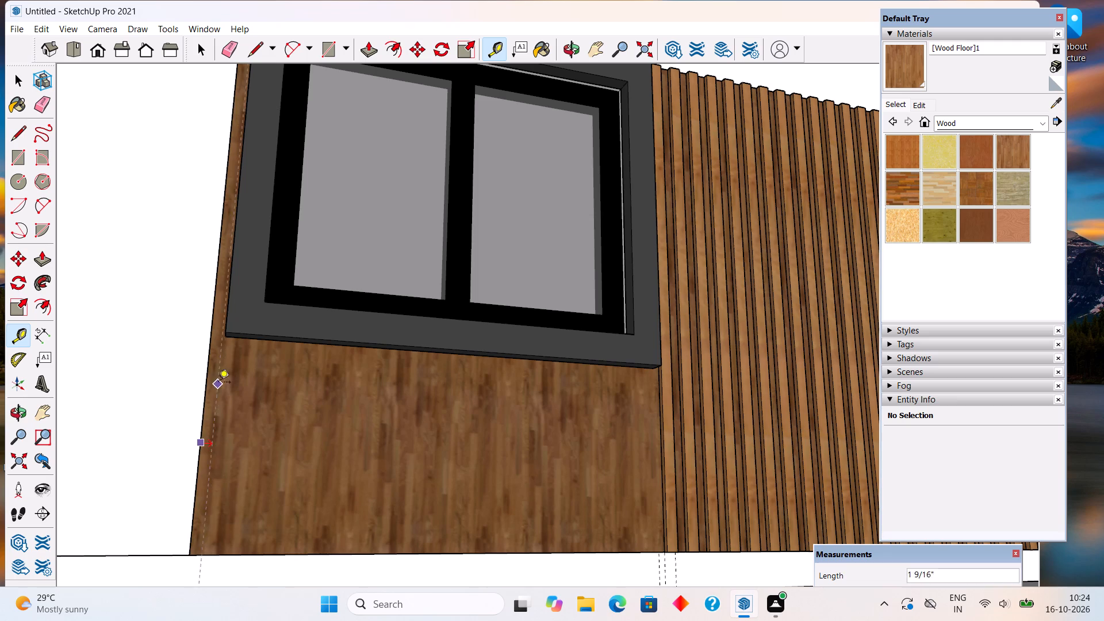
left_click(225, 337)
Place a vertical guide at the wood panel's outer edge, offset from the side edge of the window frame.
scroll(239, 390, "down", 1)
middle_click_drag(248, 405, 378, 522)
scroll(369, 470, "up", 9)
left_click(369, 466)
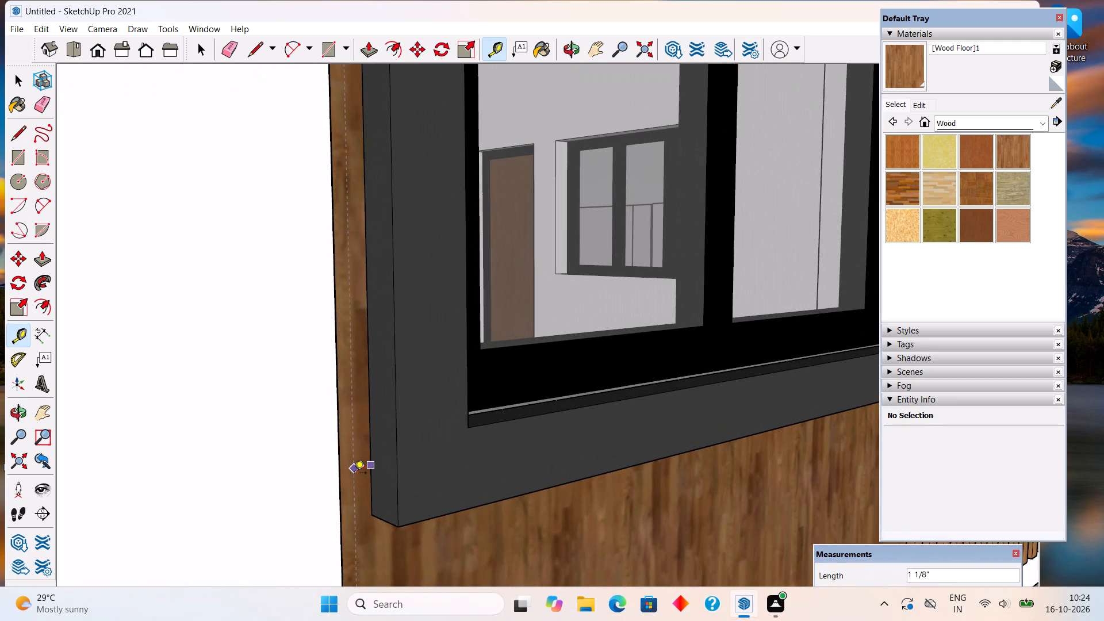
left_click(343, 497)
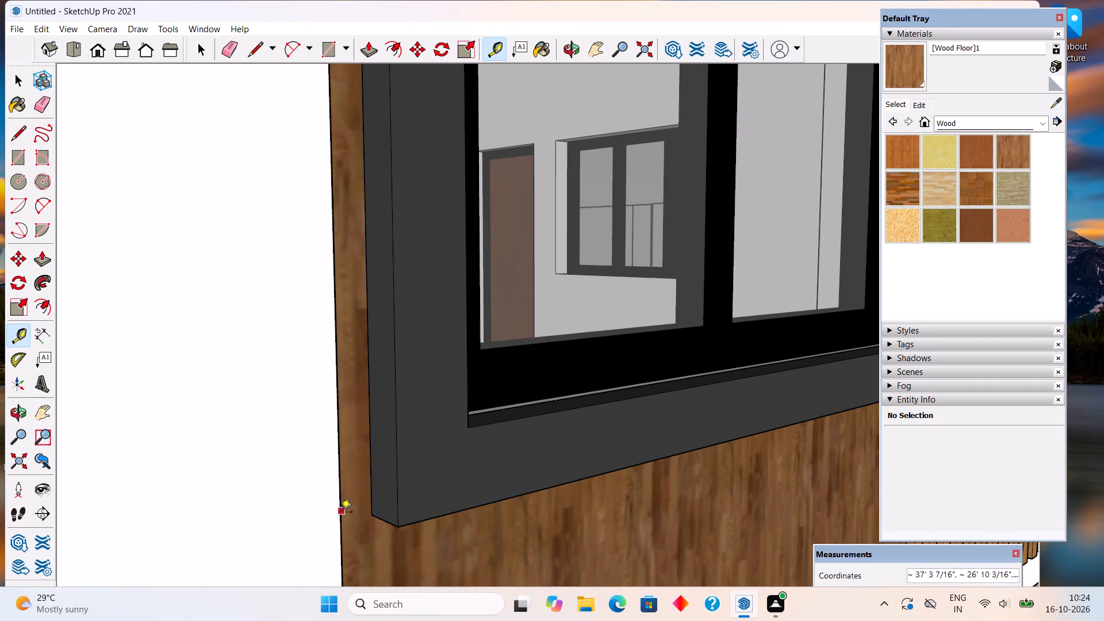
Place another vertical guide 2" in from the panel's outer edge, starting near the panel's base and aligned with the window frame's corner.
scroll(342, 471, "down", 16)
middle_click_drag(312, 503, 267, 445)
scroll(310, 510, "up", 7)
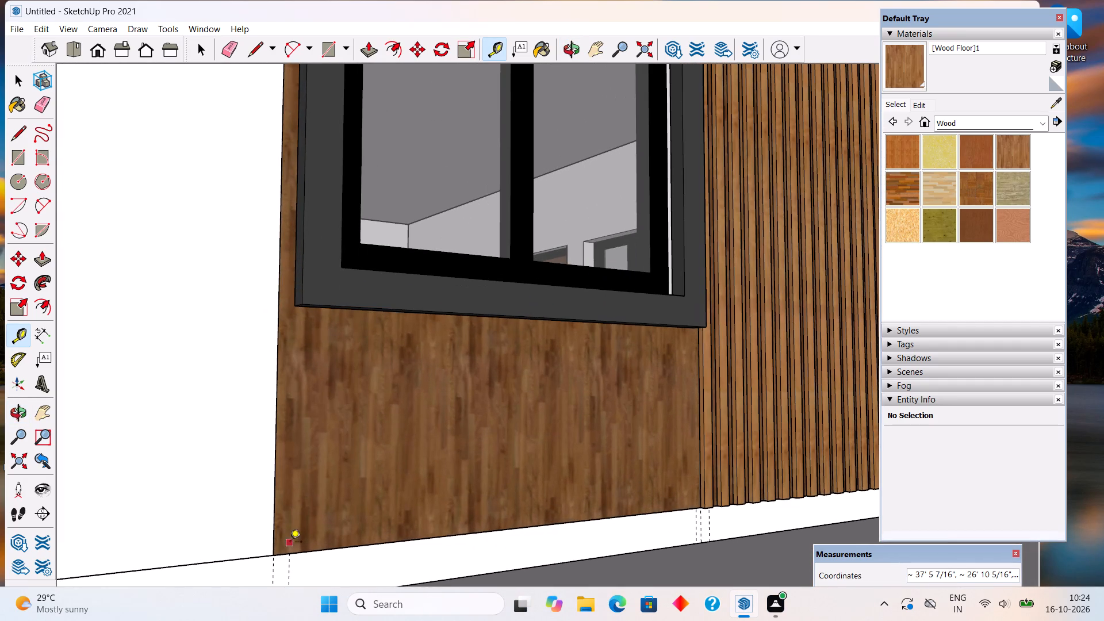
left_click(271, 538)
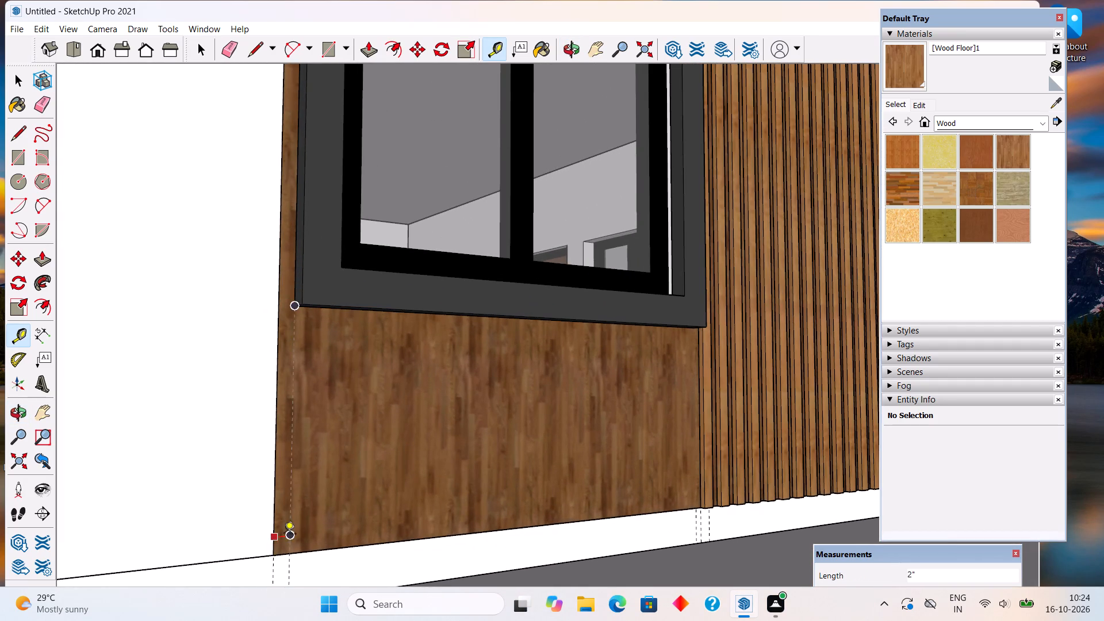
left_click(292, 535)
Place a horizontal guide along the bottom edge of the window frame, extending past the panel's outer edge.
middle_click_drag(301, 532, 250, 527)
scroll(300, 365, "up", 6)
scroll(264, 277, "up", 6)
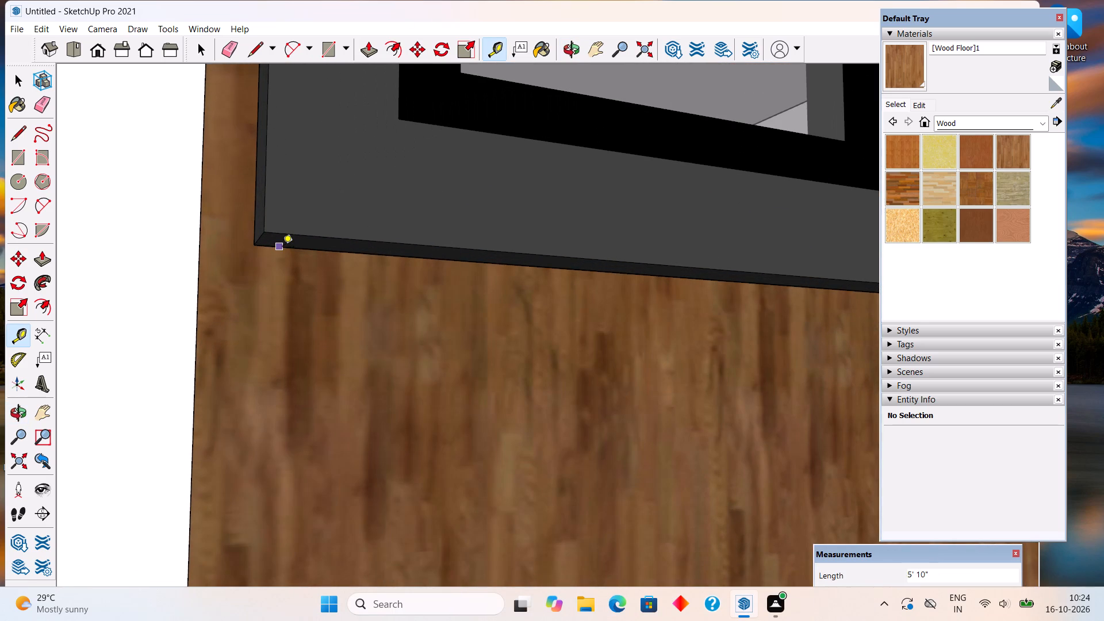
double_click(283, 247)
Place a vertical guide on the panel below the window, exactly 2" in from the panel's outer edge.
left_click(197, 305)
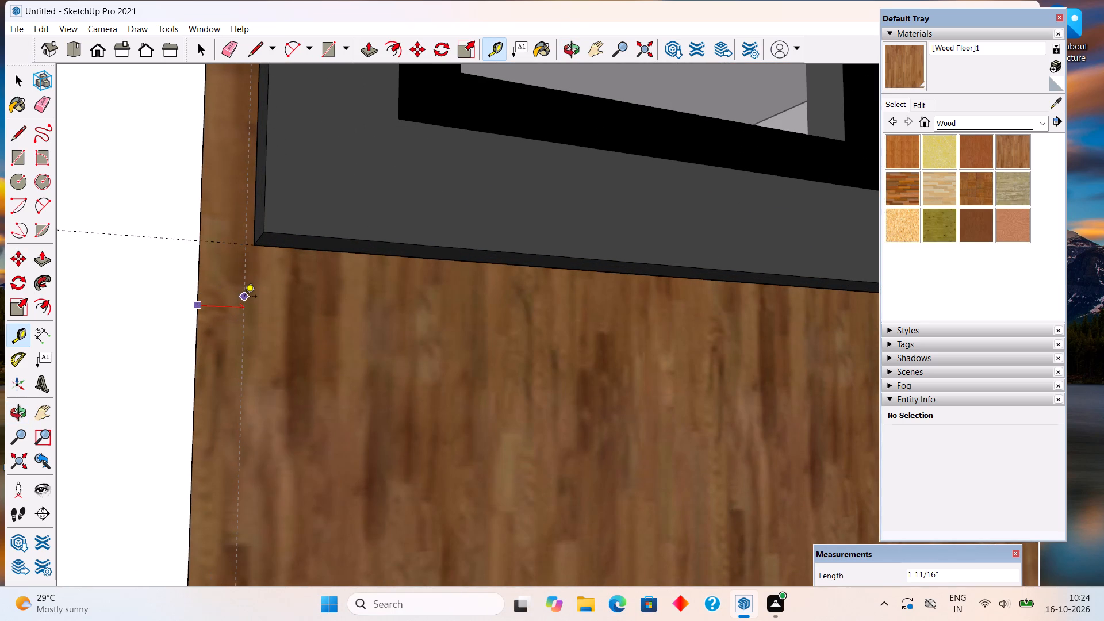
type("2\"")
key("Return")
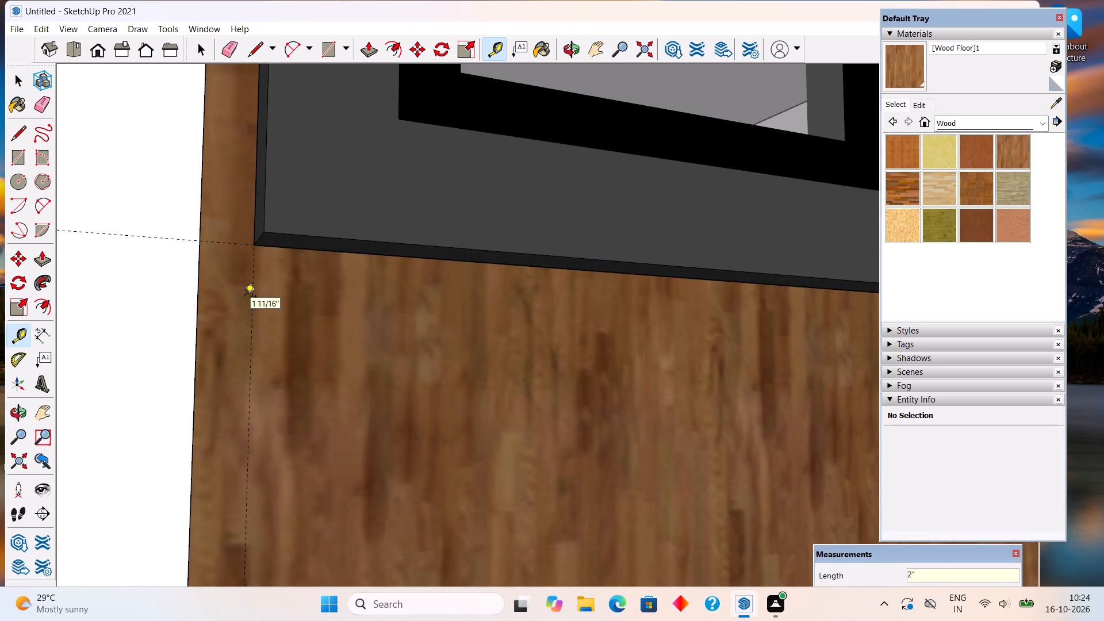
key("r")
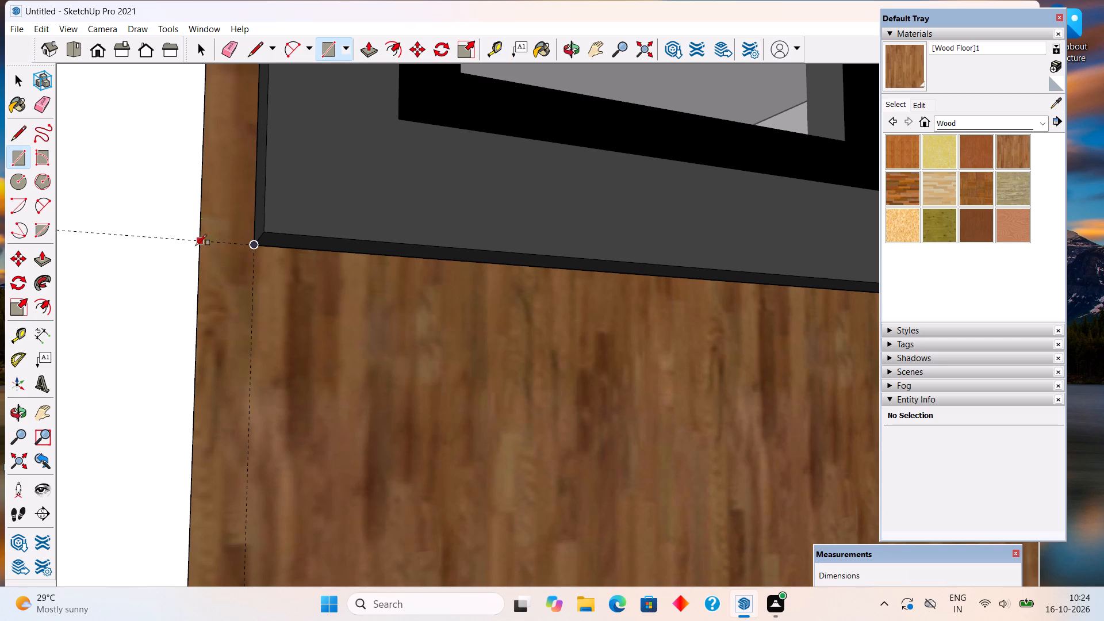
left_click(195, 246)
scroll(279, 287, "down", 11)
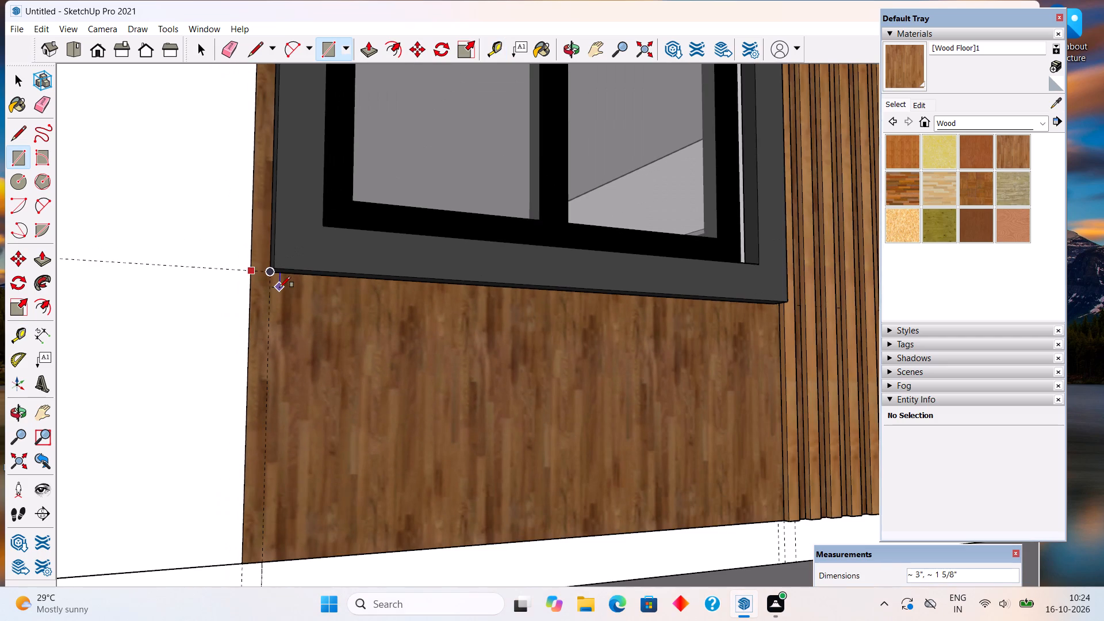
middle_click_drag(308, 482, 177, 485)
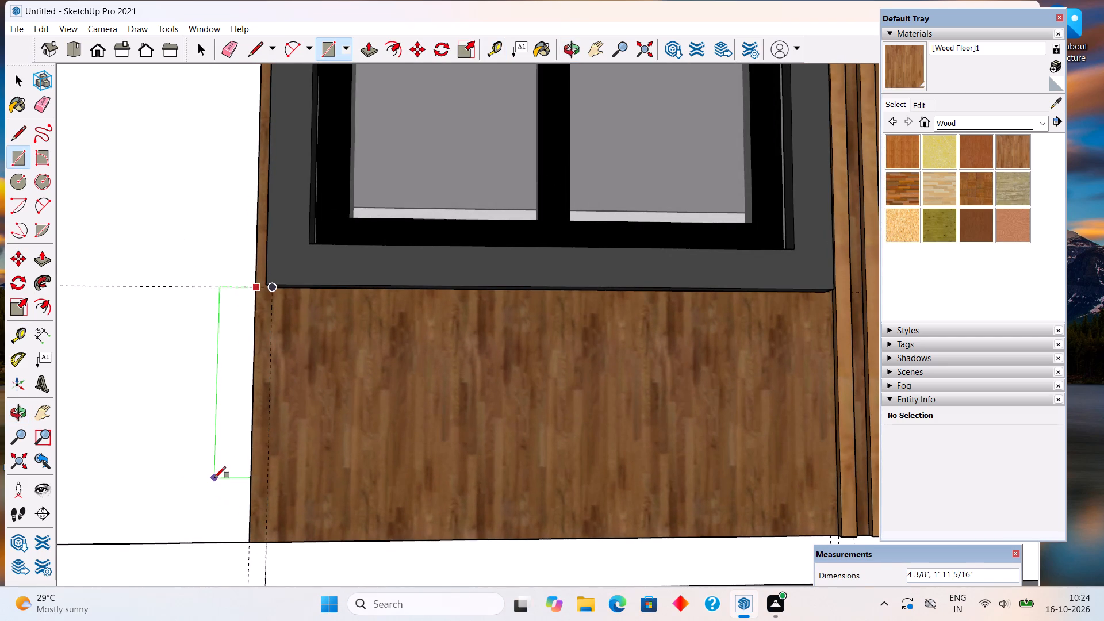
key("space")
Offset a vertical guide 1" from the 2" guide toward the wood panel's outer edge.
middle_click_drag(286, 440, 423, 443)
scroll(425, 446, "up", 1)
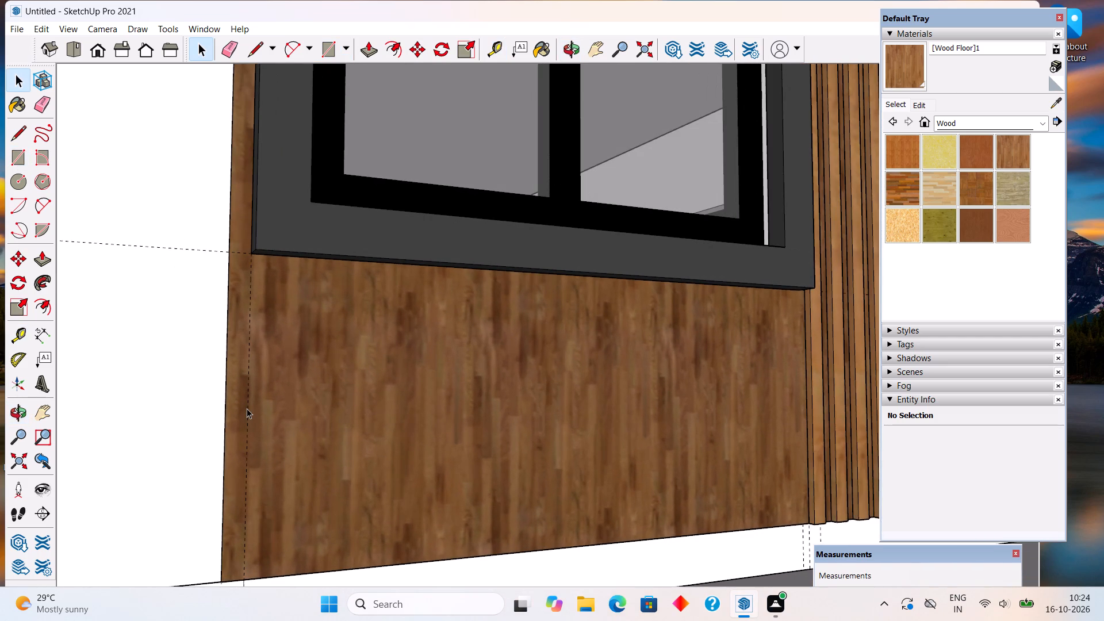
key("t")
left_click(247, 408)
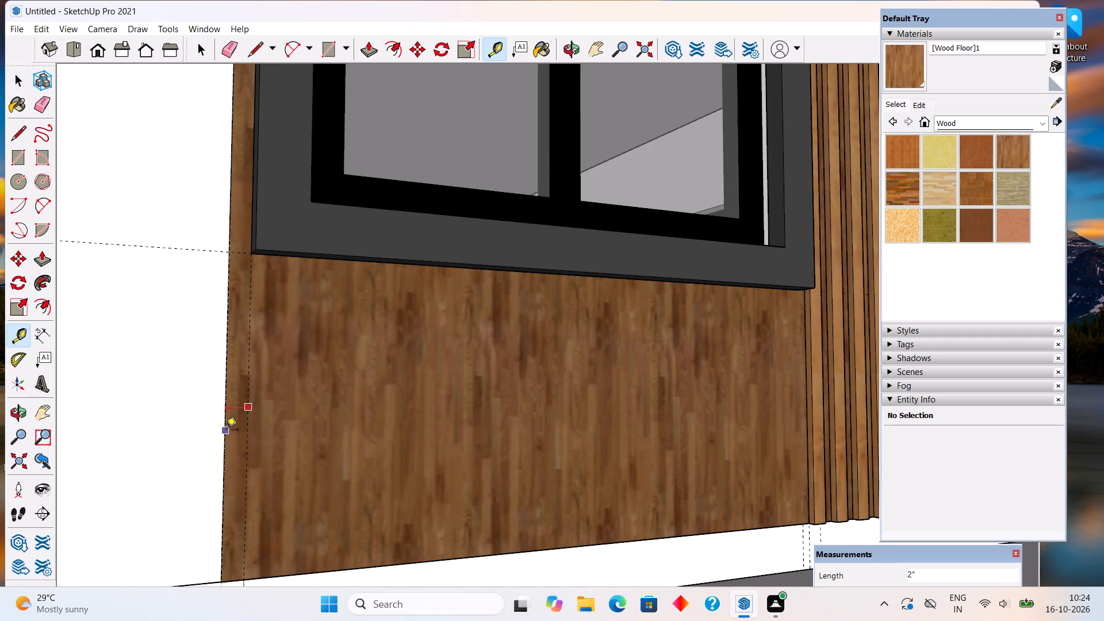
type("1\"")
key("Return")
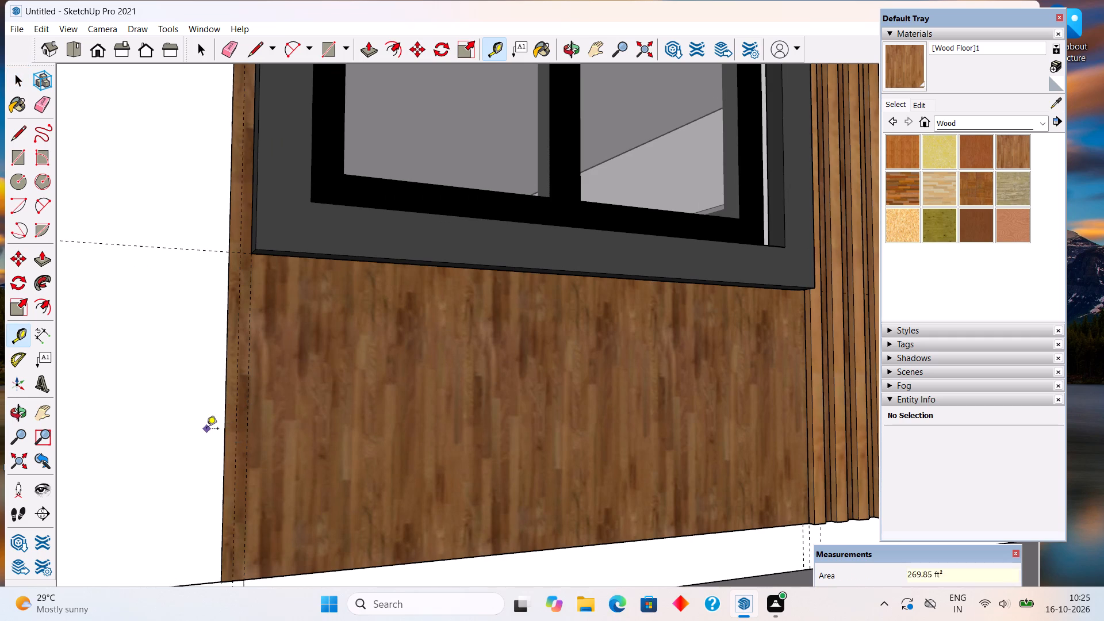
Measure the width of the first vertical strip beside the window.
scroll(206, 430, "down", 6)
scroll(596, 436, "up", 11)
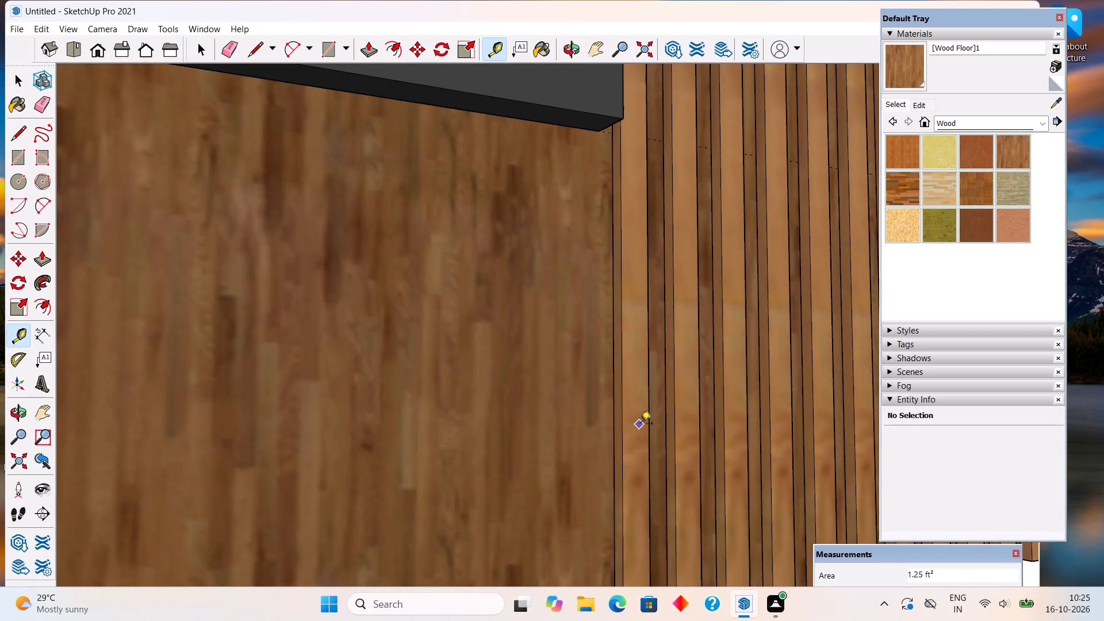
left_click(648, 420)
scroll(620, 434, "down", 3)
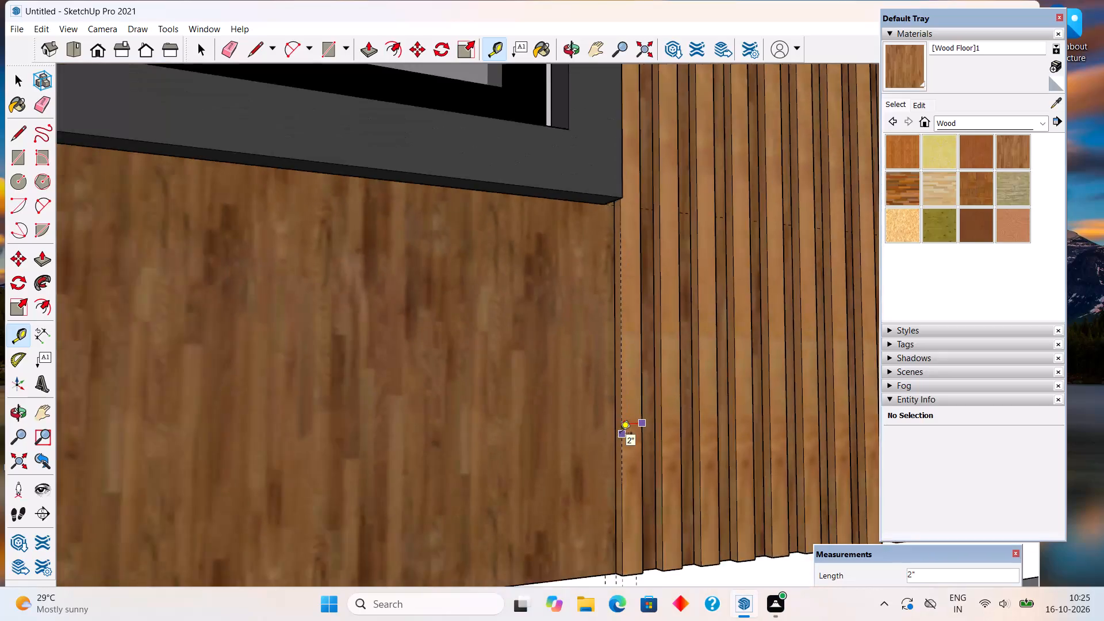
scroll(620, 434, "down", 7)
key("space")
Draw a 2" by 2' 7" rectangle at the panel's outer edge, from the horizontal guide down to the panel's base.
type("r")
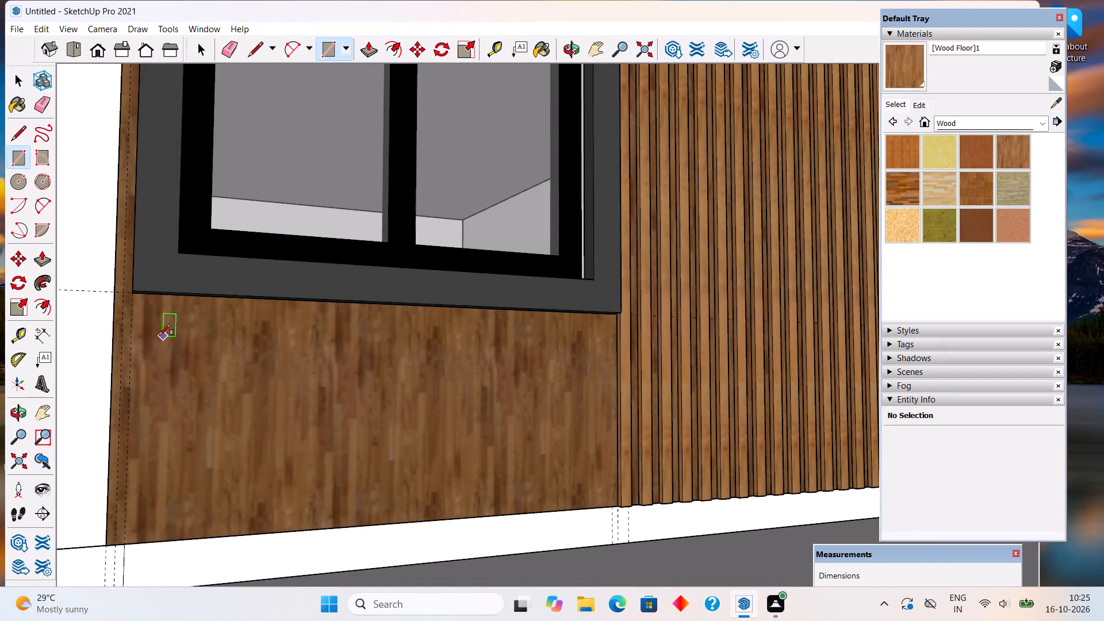
scroll(93, 295, "up", 3)
left_click(121, 293)
scroll(166, 371, "down", 5)
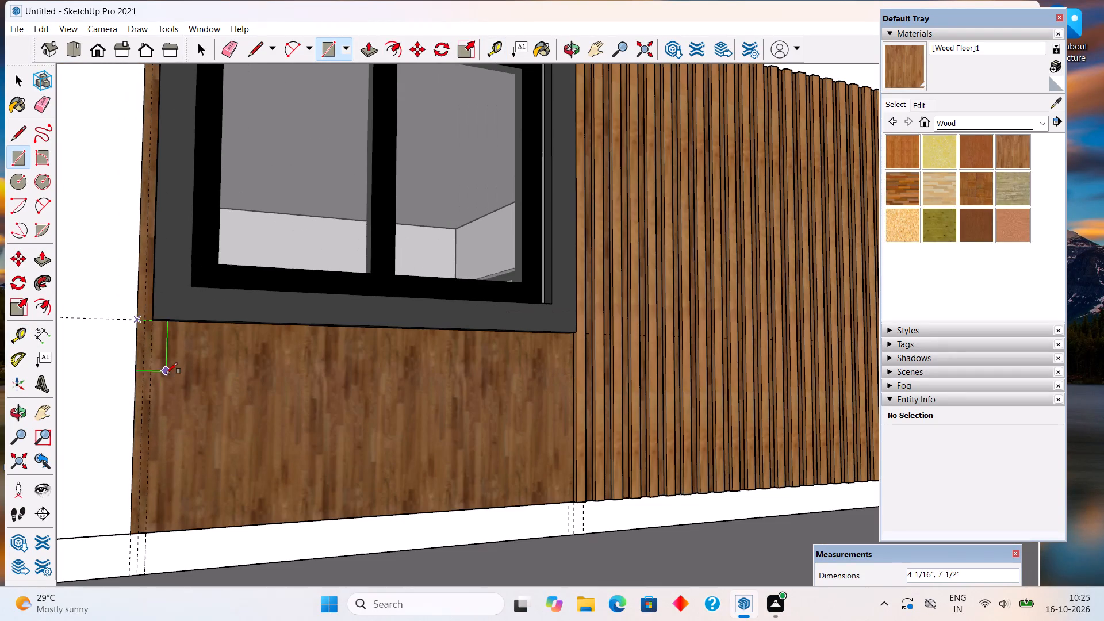
left_click(150, 532)
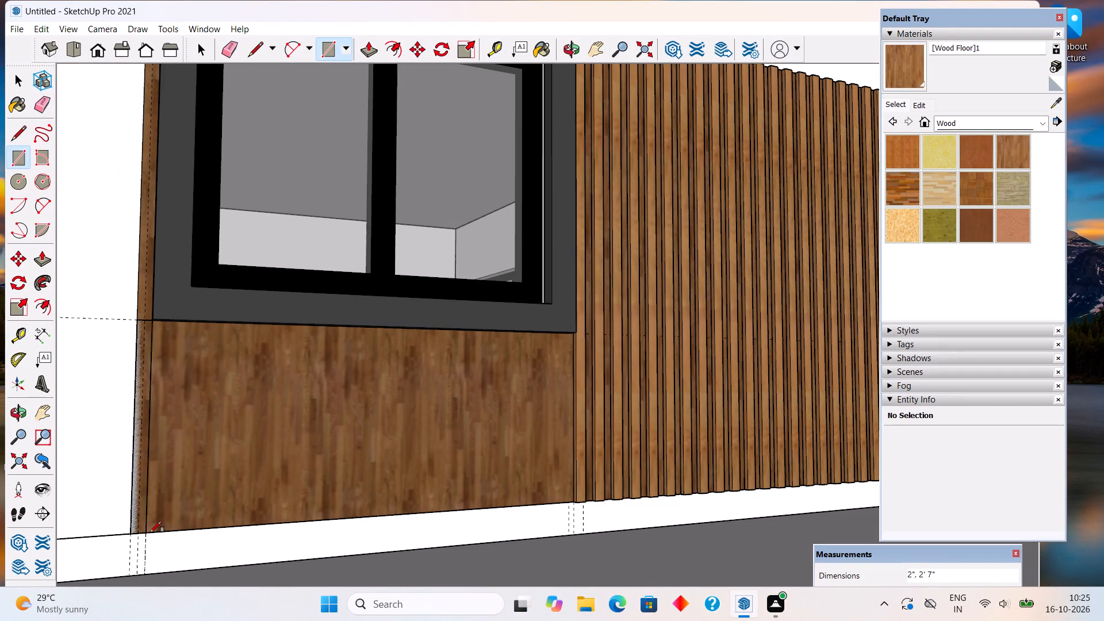
Push/Pull the narrow rectangle out 1", level with the existing vertical strips.
key("p")
left_click(139, 505)
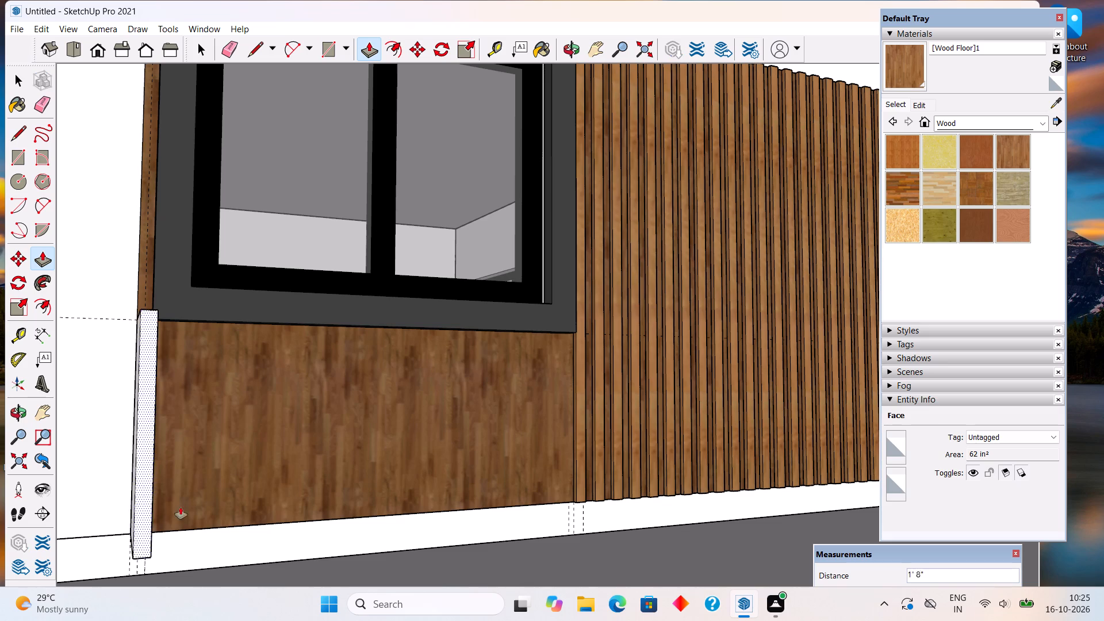
left_click(584, 438)
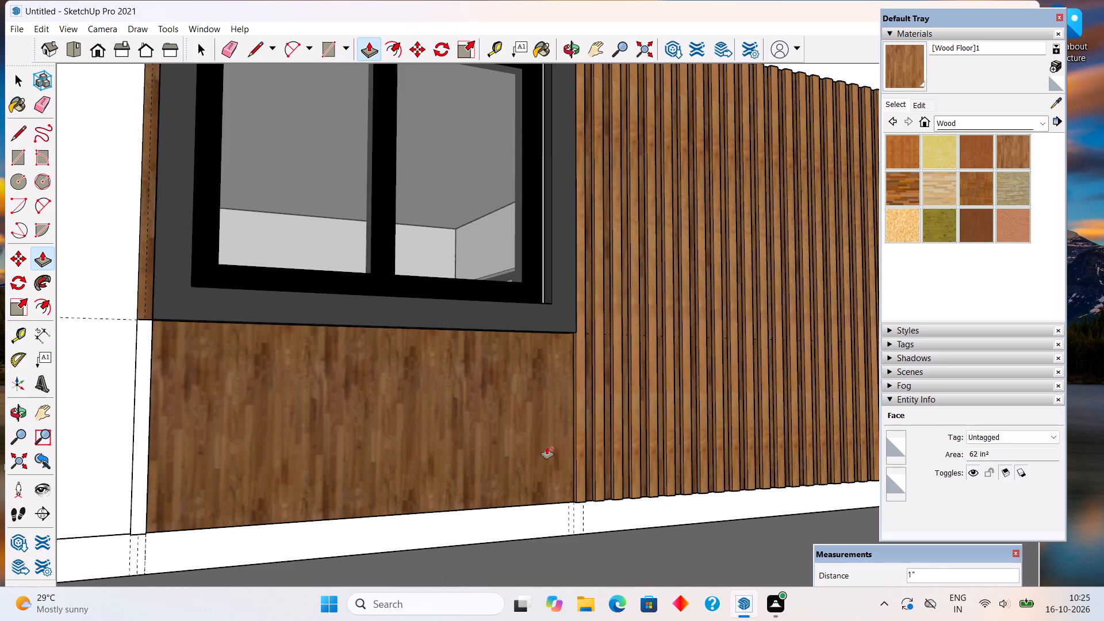
Select the new strip's front face with its edges and make them a group.
key("space")
double_click(137, 513)
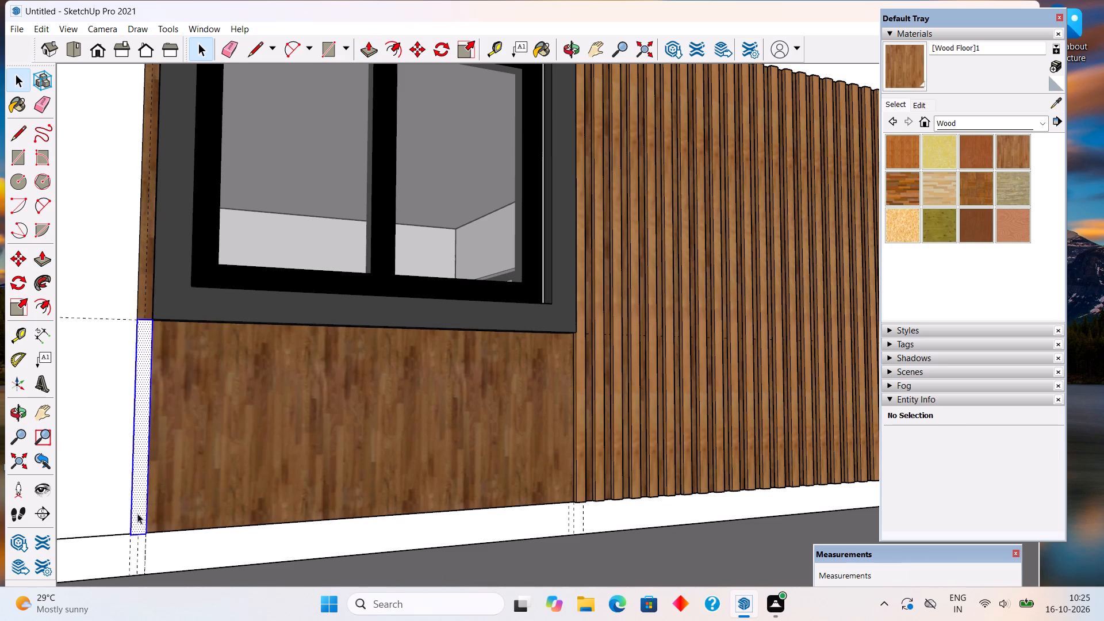
right_click(137, 513)
left_click(194, 407)
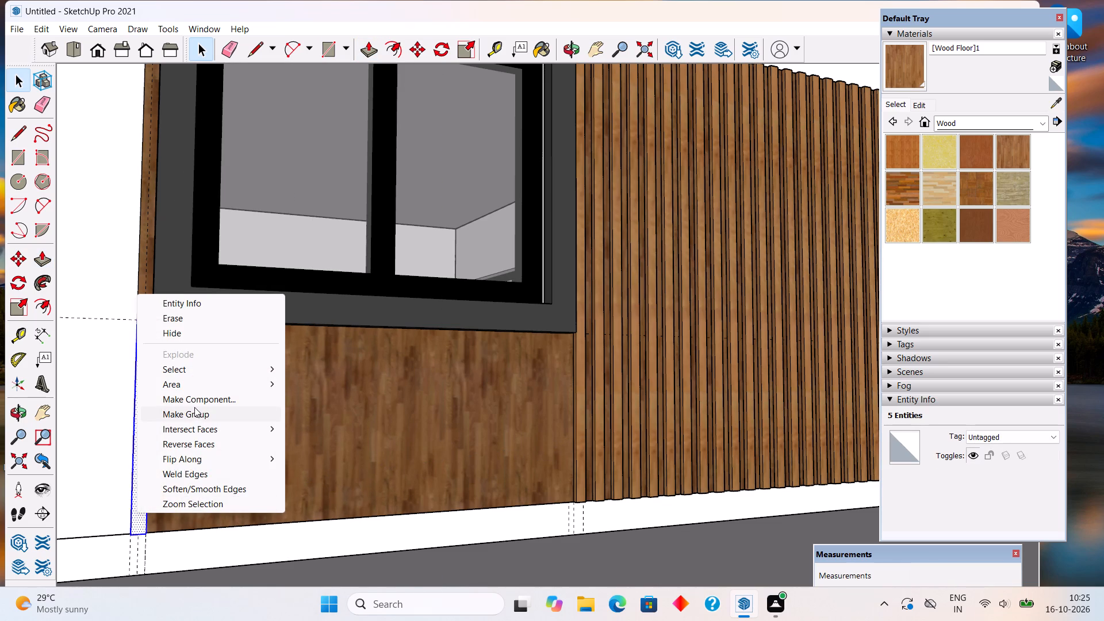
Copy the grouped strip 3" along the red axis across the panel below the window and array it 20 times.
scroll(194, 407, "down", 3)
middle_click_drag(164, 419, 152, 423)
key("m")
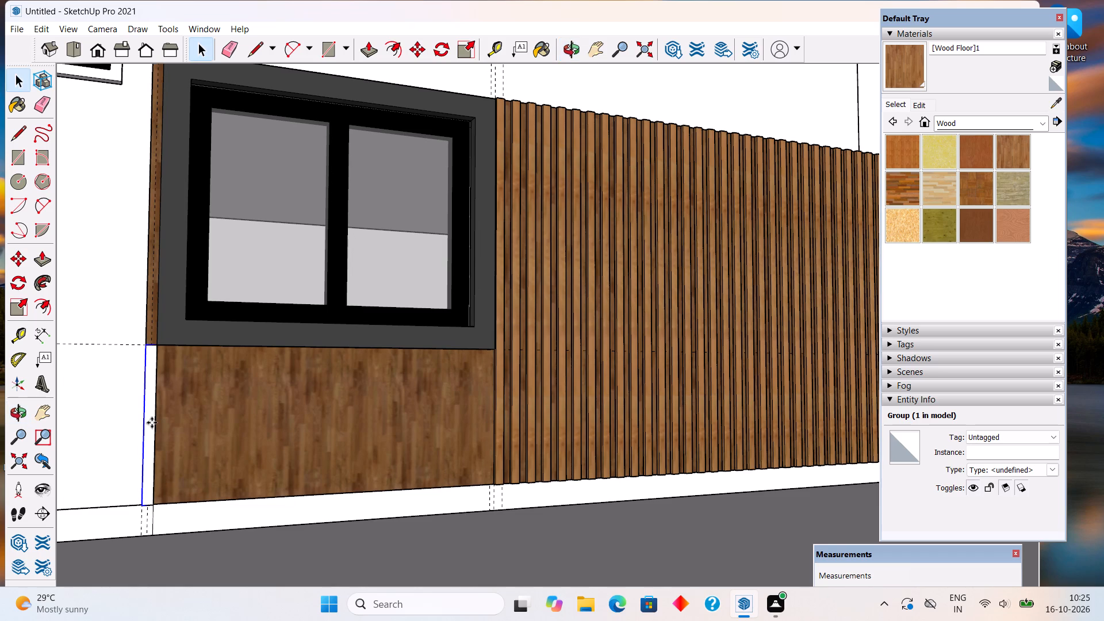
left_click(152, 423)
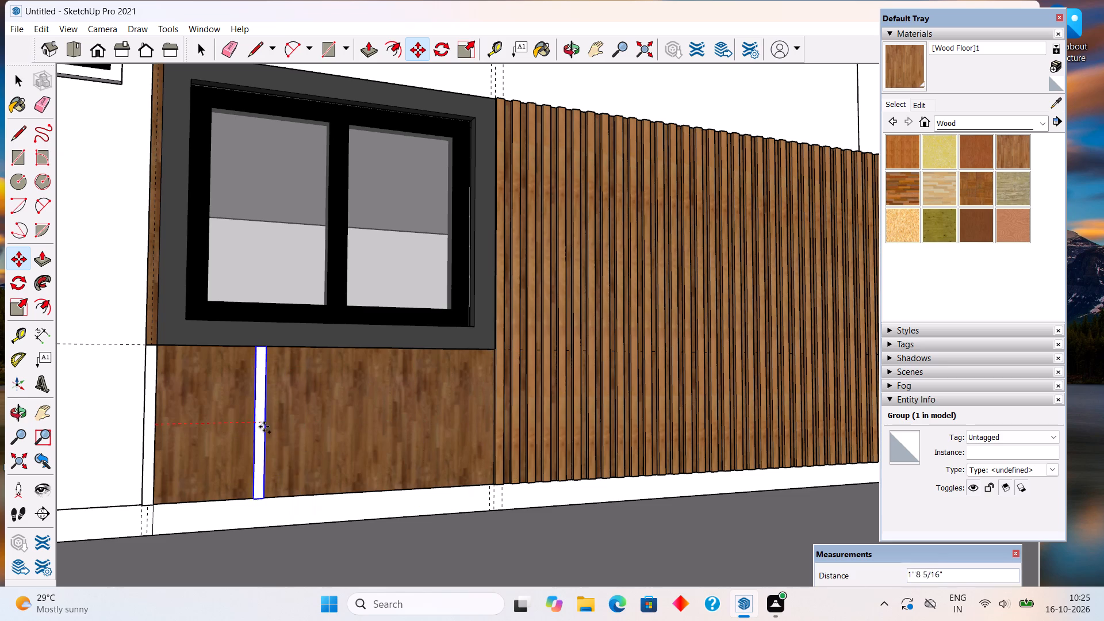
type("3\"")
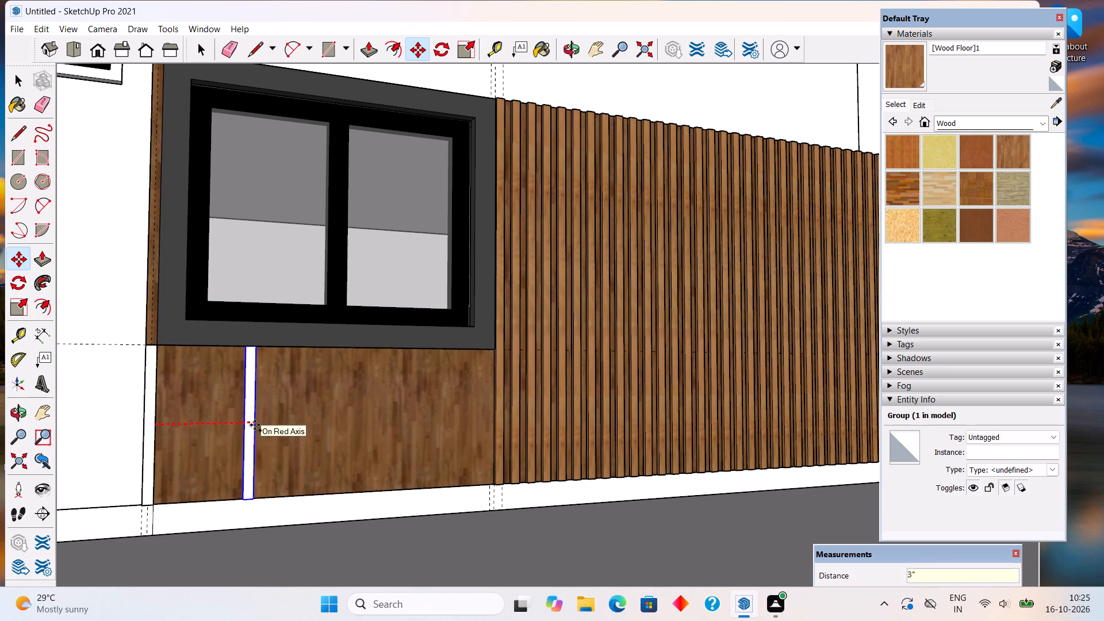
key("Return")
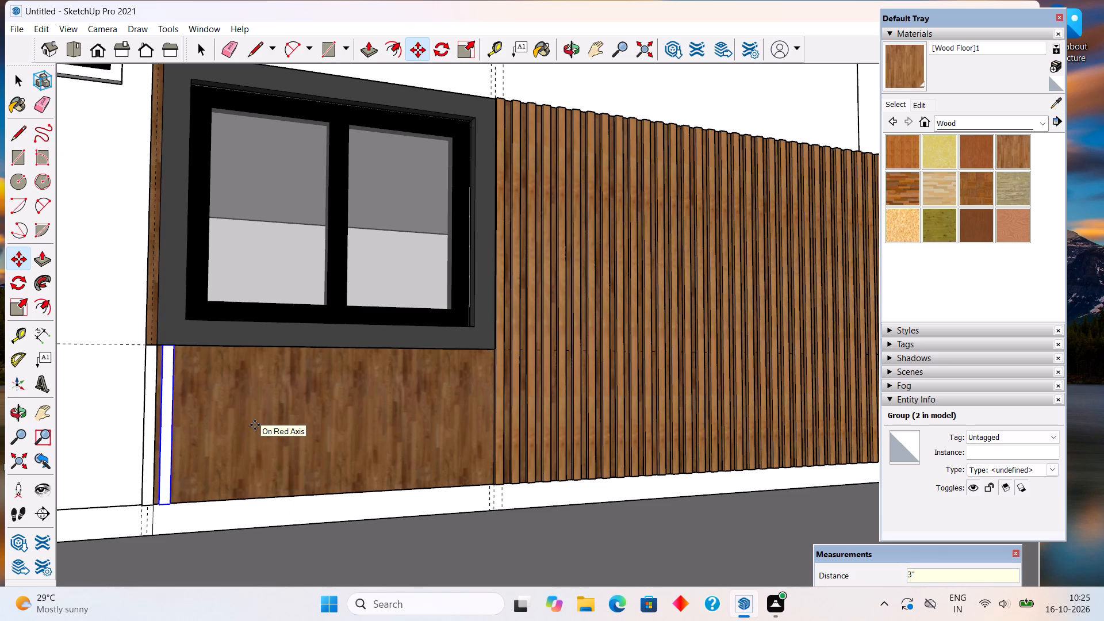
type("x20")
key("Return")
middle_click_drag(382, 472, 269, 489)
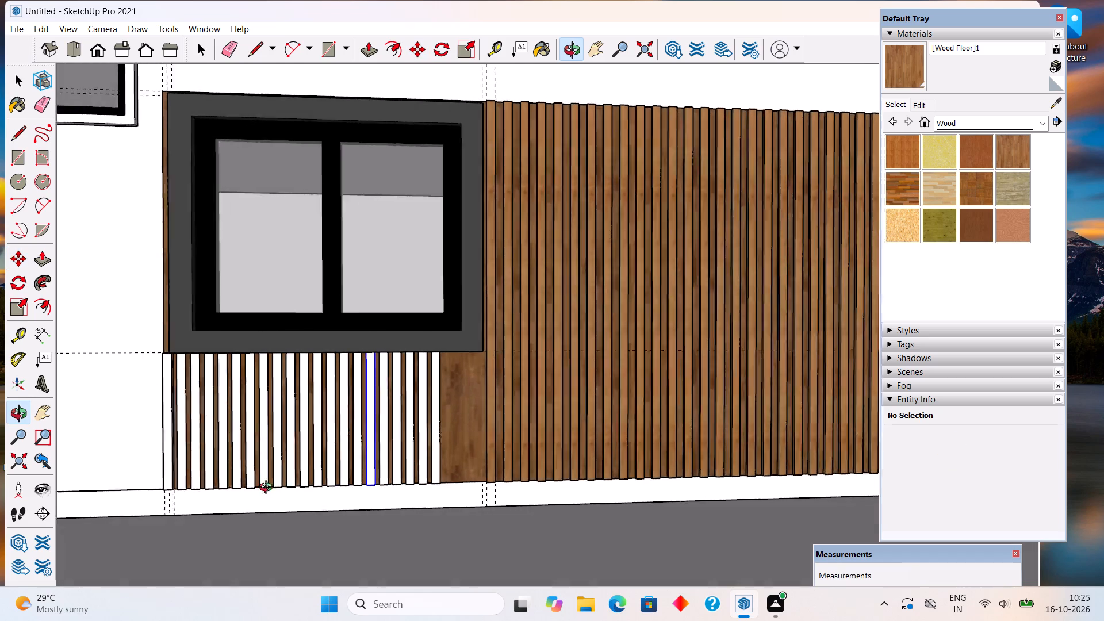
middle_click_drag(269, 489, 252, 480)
Measure the gap between the first two vertical strips beside the window.
key("space")
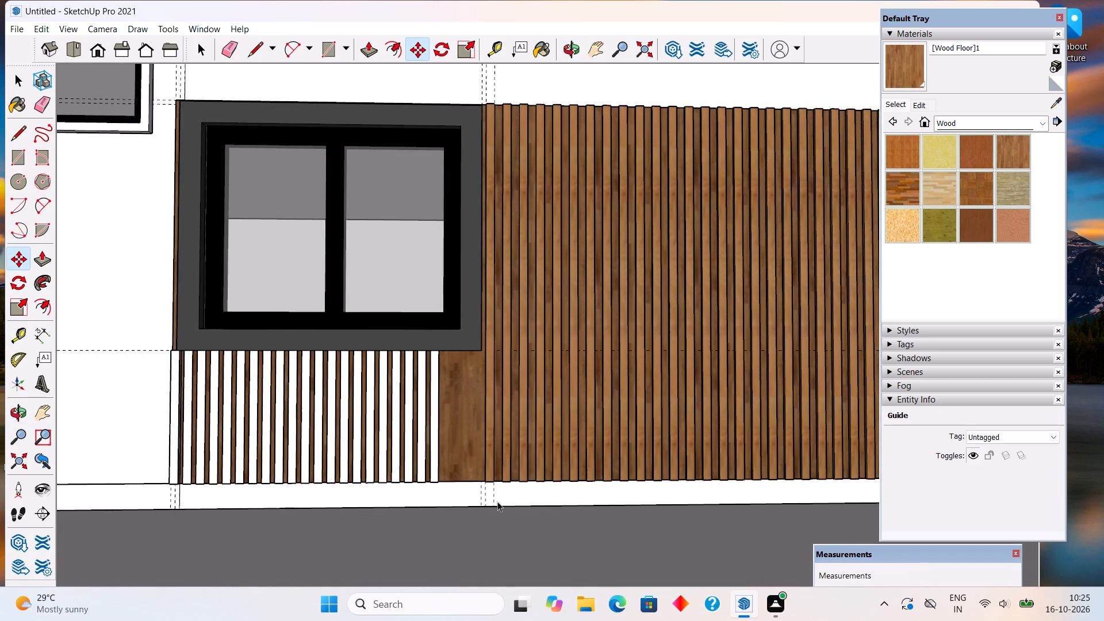
type("t")
scroll(505, 450, "up", 16)
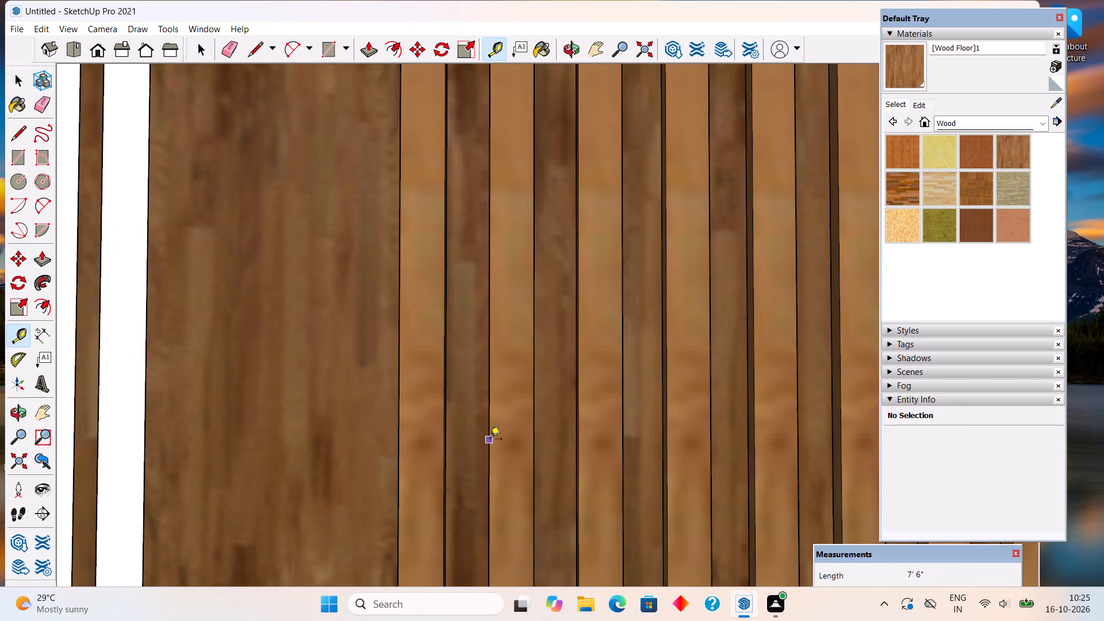
left_click(490, 440)
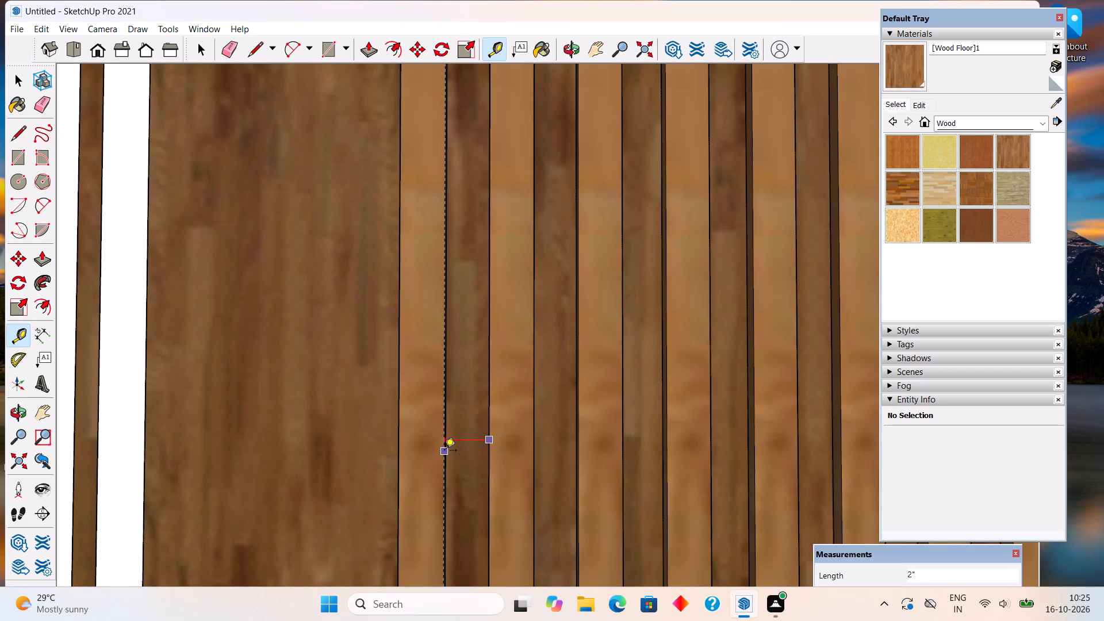
scroll(444, 451, "down", 15)
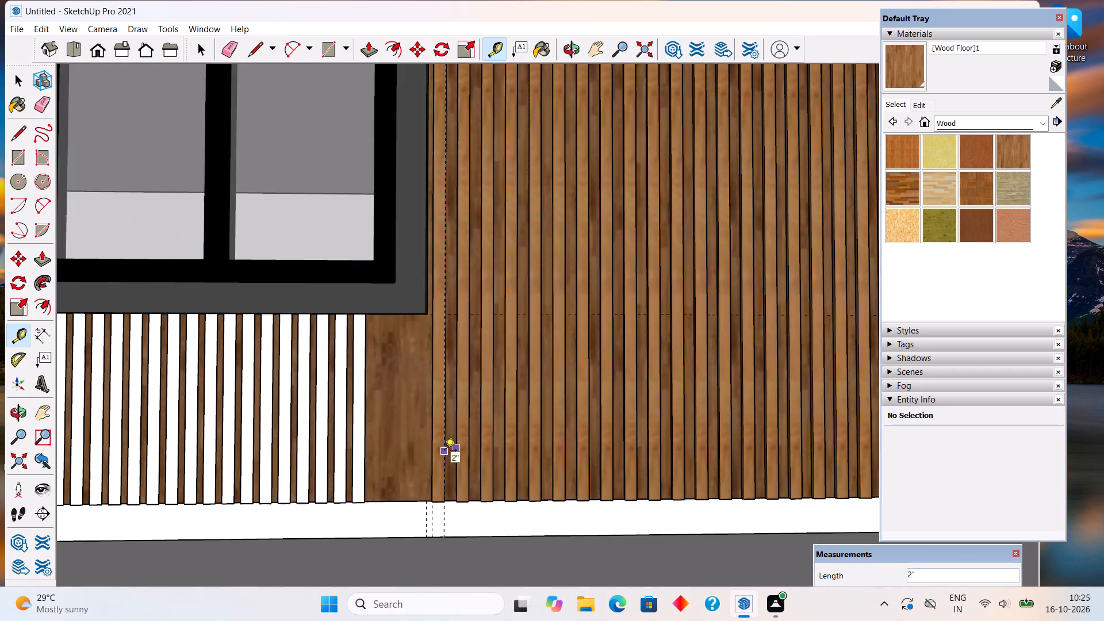
key("space")
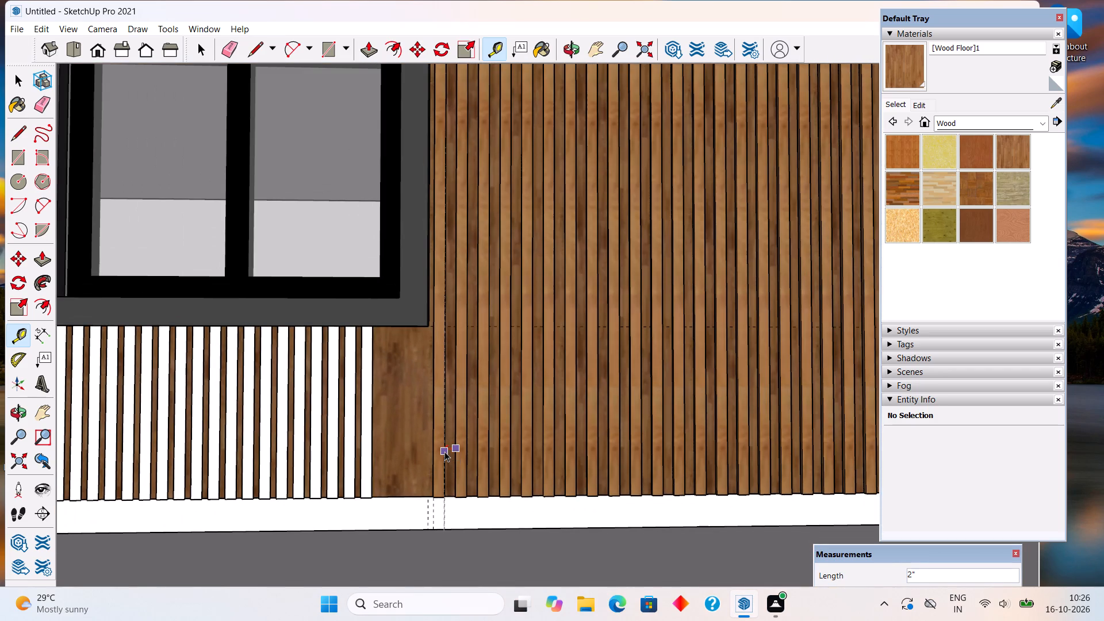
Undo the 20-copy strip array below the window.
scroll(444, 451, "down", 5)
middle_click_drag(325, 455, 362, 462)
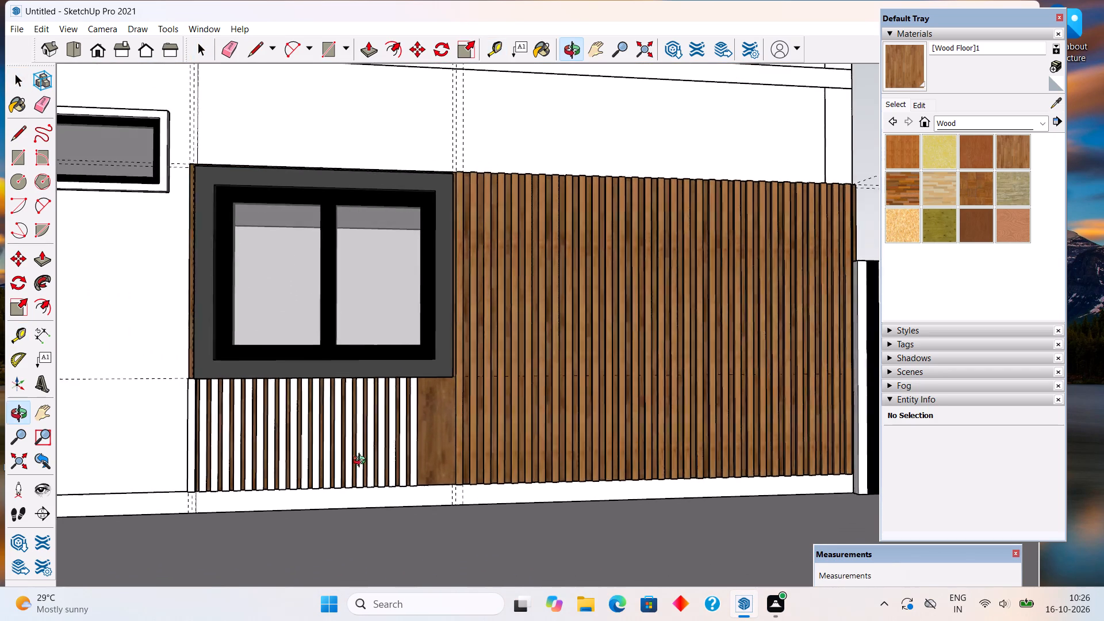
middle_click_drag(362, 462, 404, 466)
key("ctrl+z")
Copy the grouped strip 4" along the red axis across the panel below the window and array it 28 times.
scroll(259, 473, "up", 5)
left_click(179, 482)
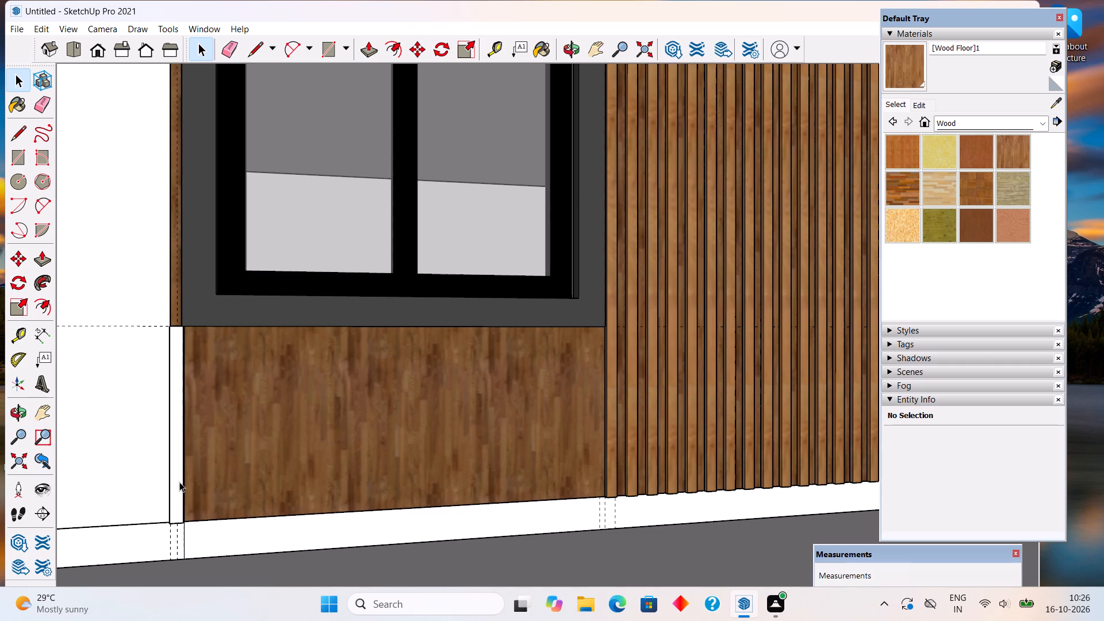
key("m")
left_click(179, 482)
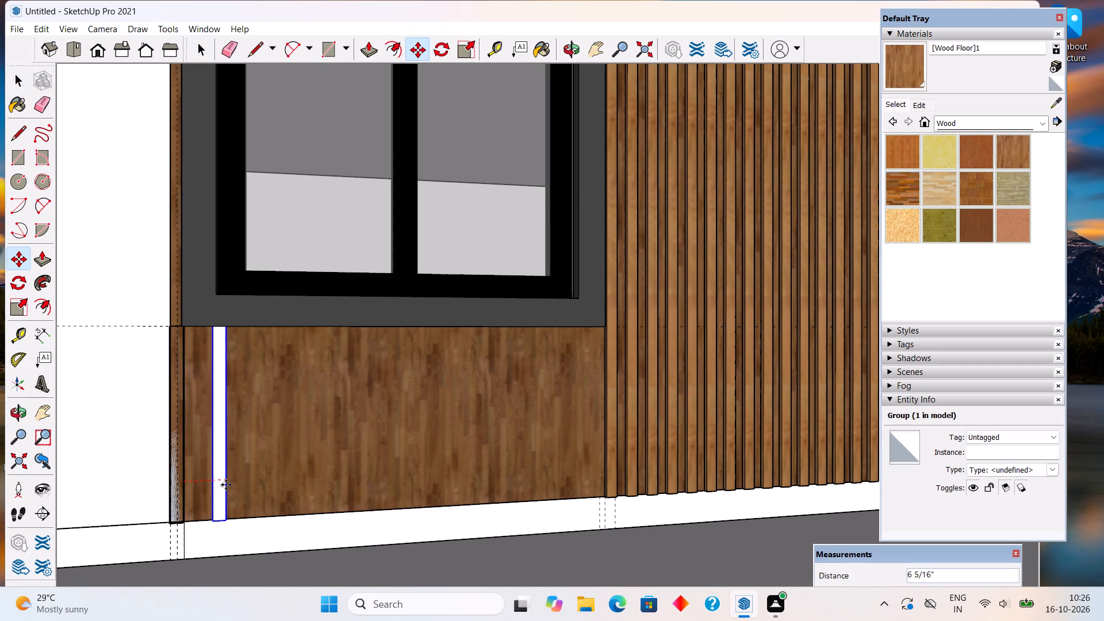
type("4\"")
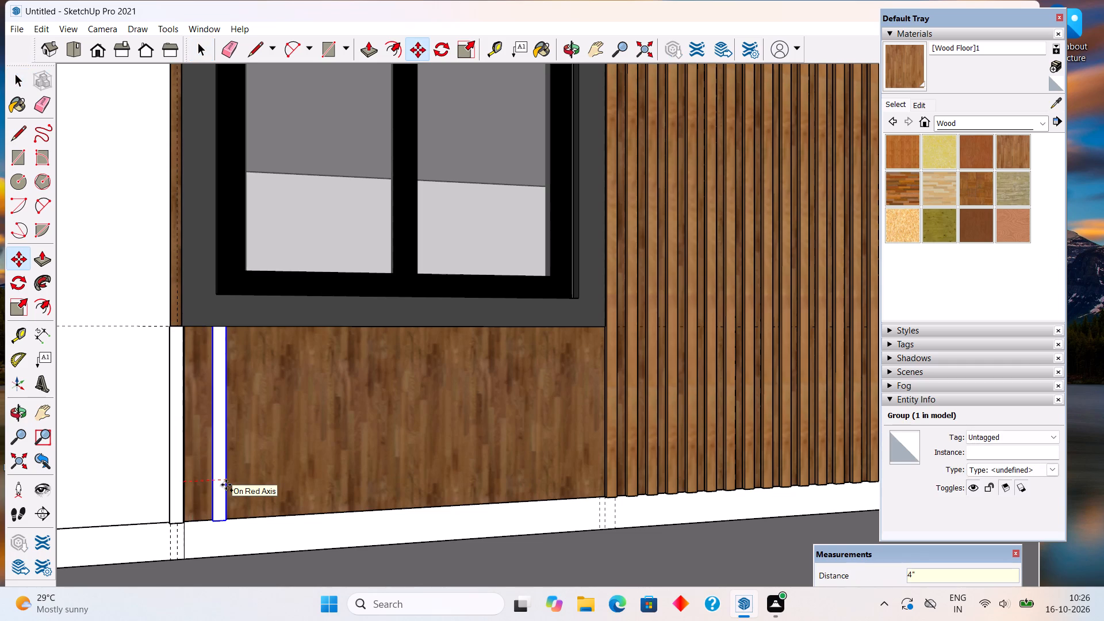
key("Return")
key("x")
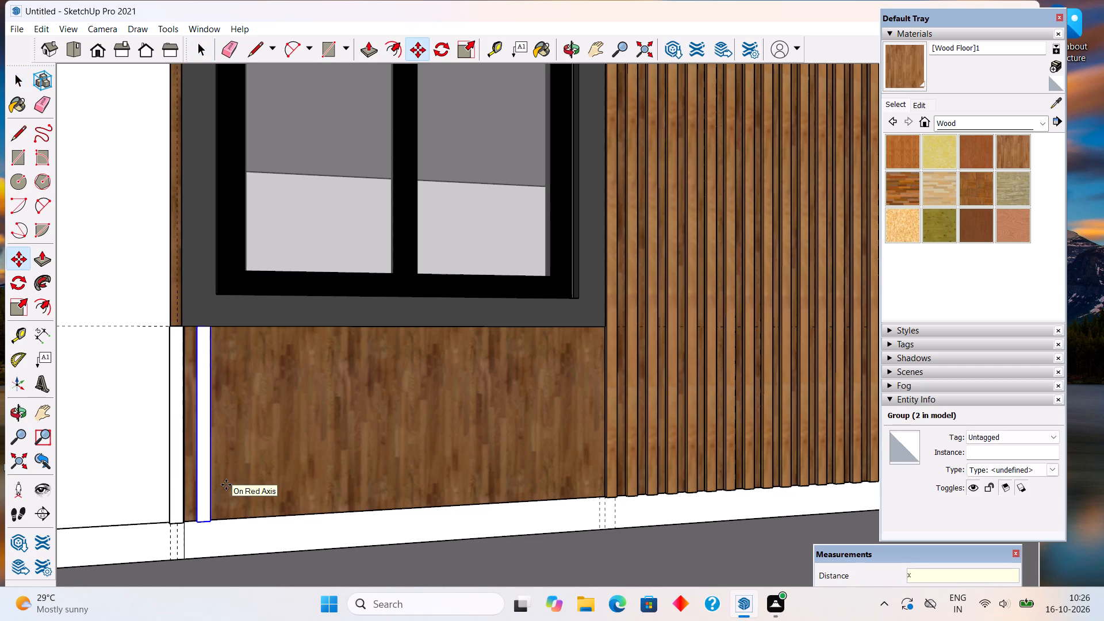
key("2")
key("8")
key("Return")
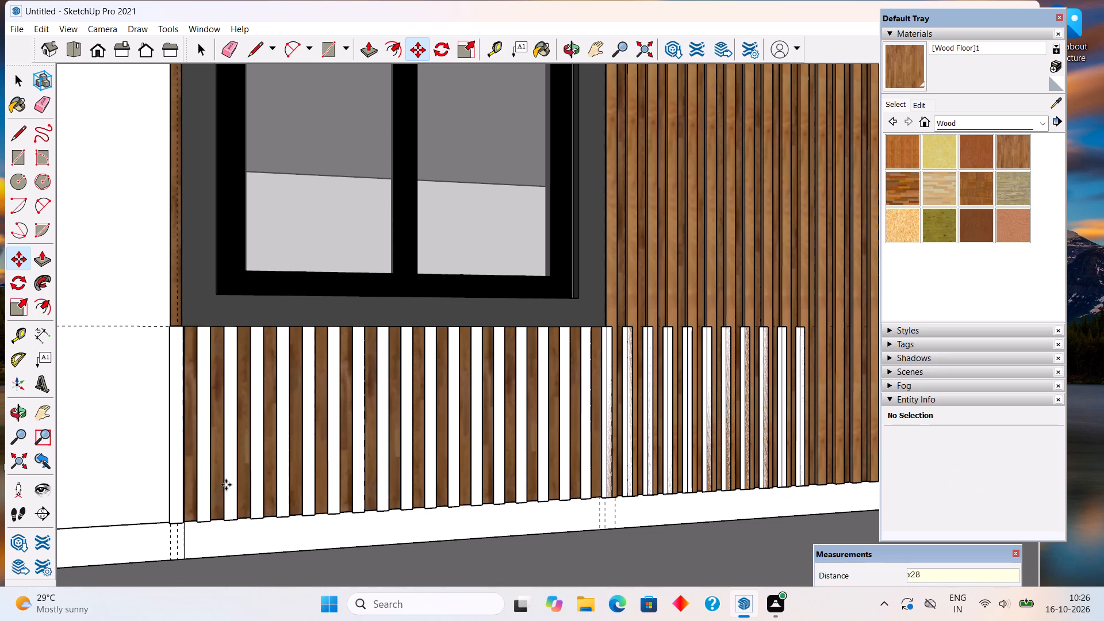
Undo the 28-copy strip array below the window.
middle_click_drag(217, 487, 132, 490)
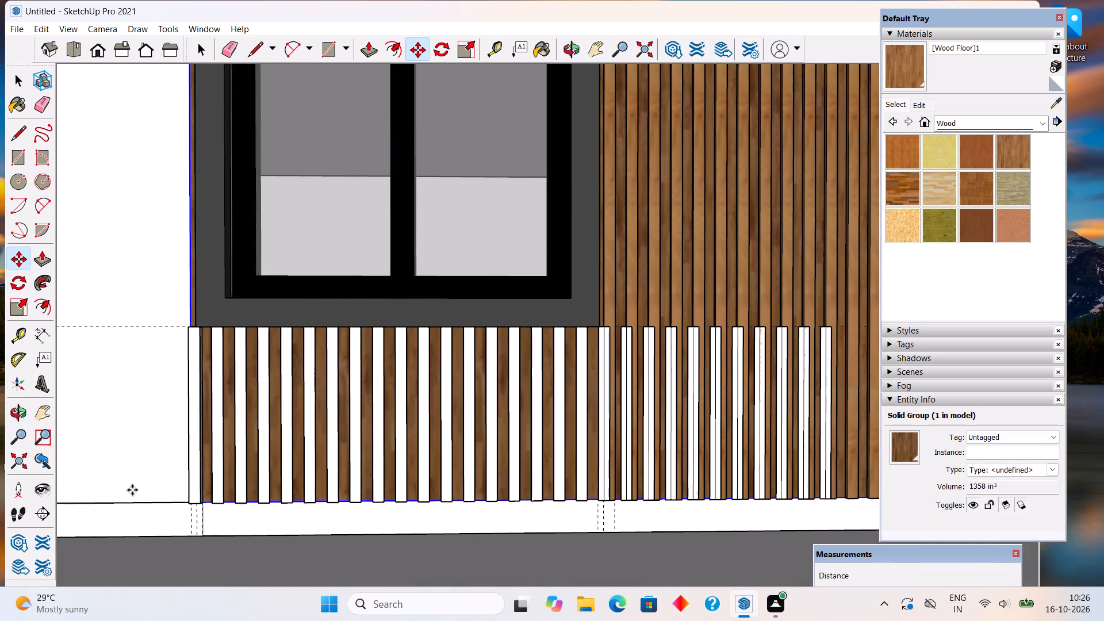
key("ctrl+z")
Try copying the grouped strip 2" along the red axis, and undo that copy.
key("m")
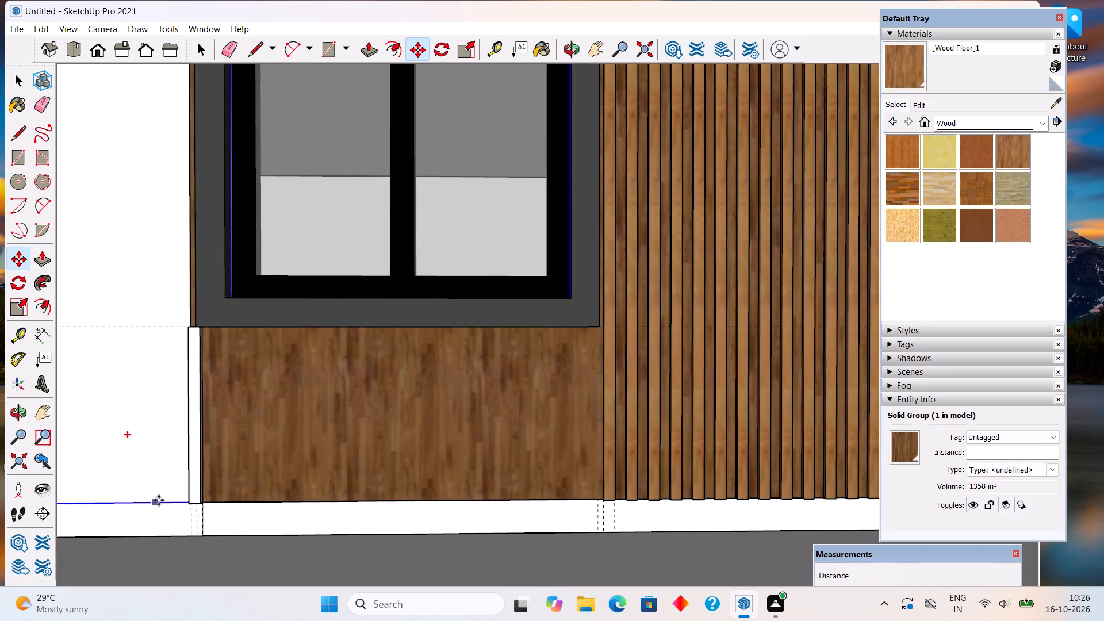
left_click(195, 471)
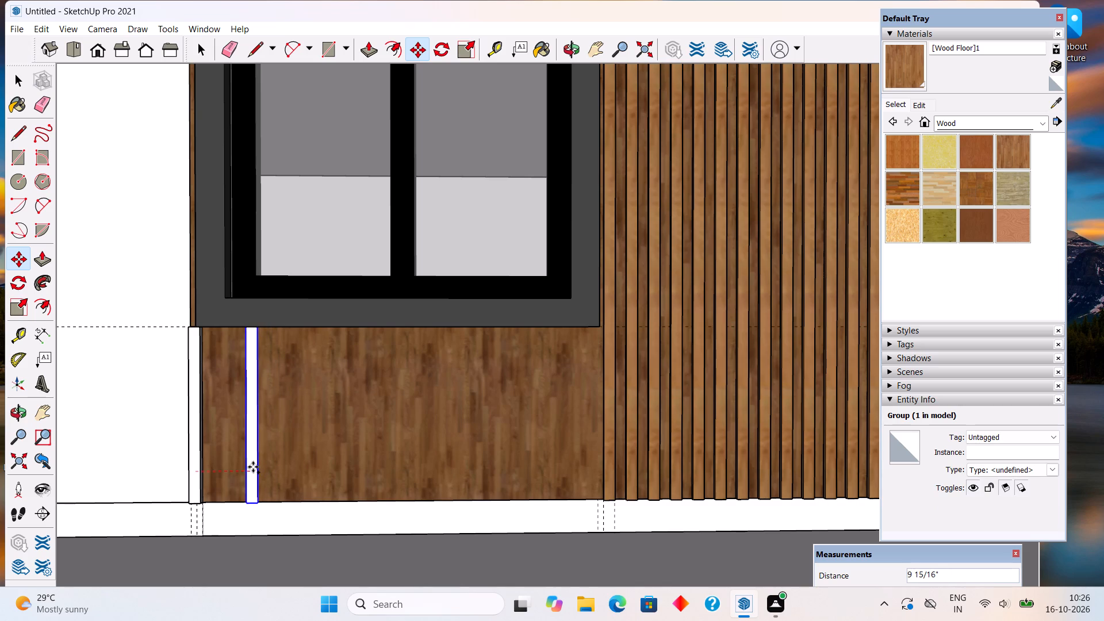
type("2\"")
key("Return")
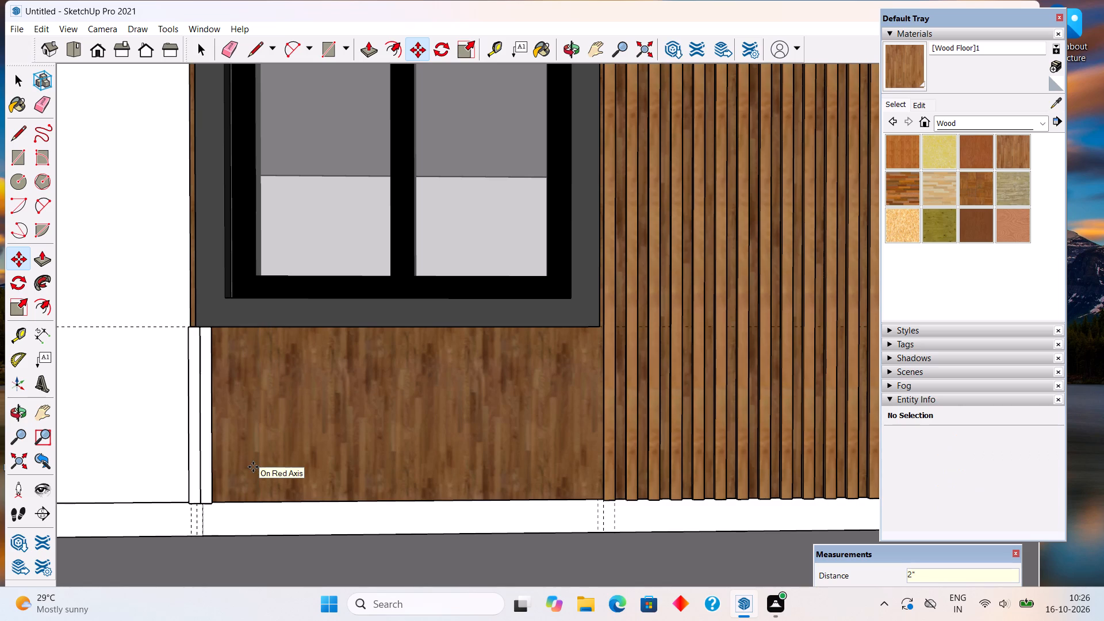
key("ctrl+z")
Select the strip's ungrouped side faces with all connected edges and make them a group.
scroll(214, 505, "up", 12)
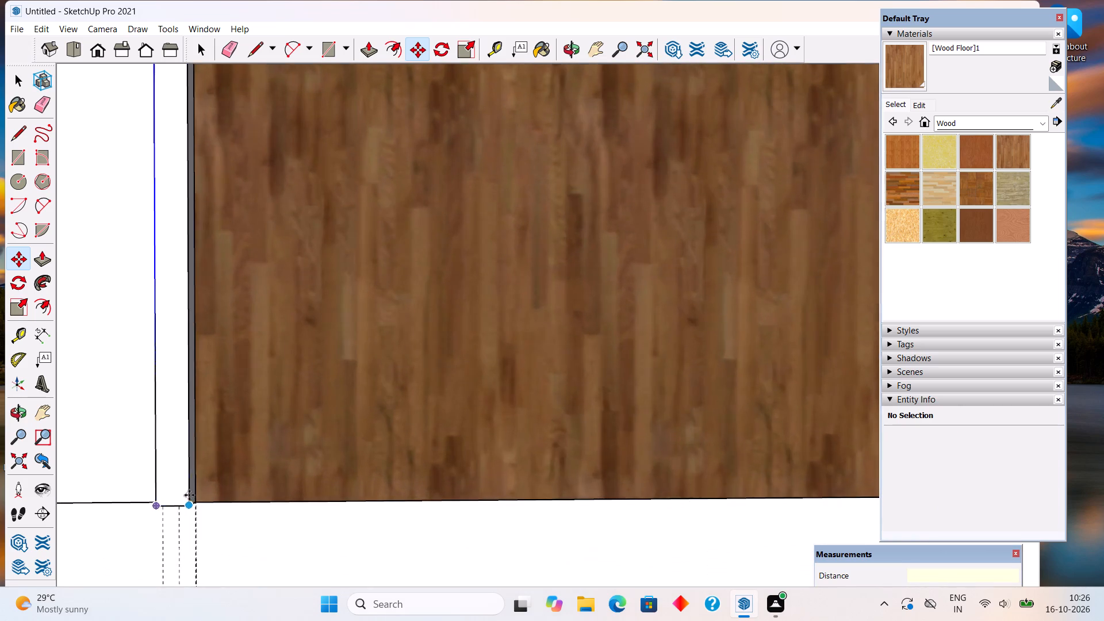
left_click(194, 503)
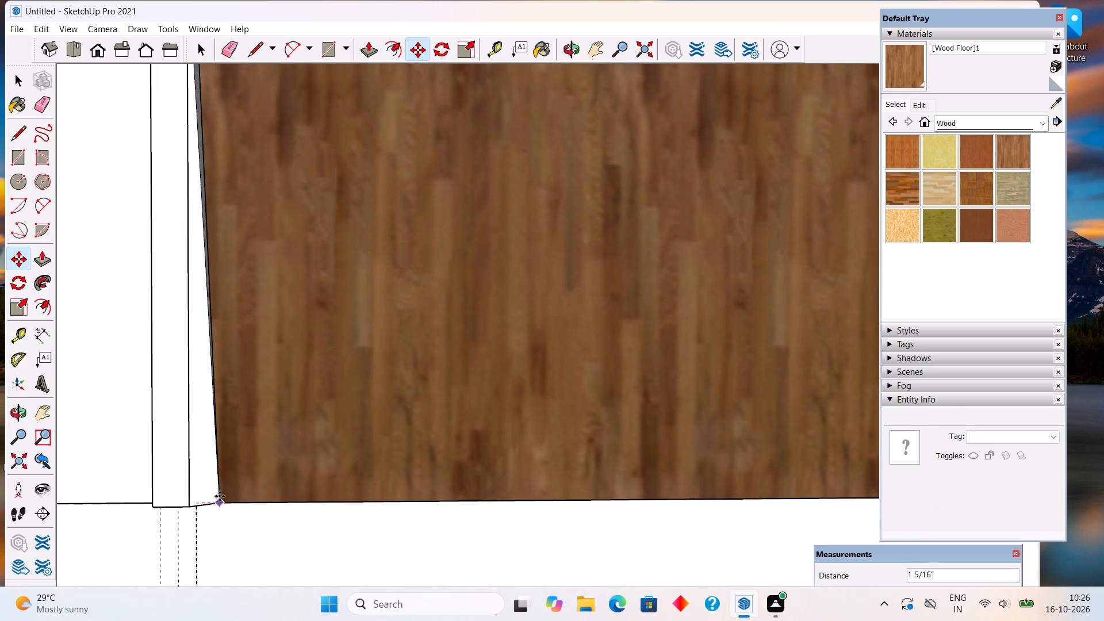
key("space")
left_click(182, 496)
scroll(189, 496, "up", 1)
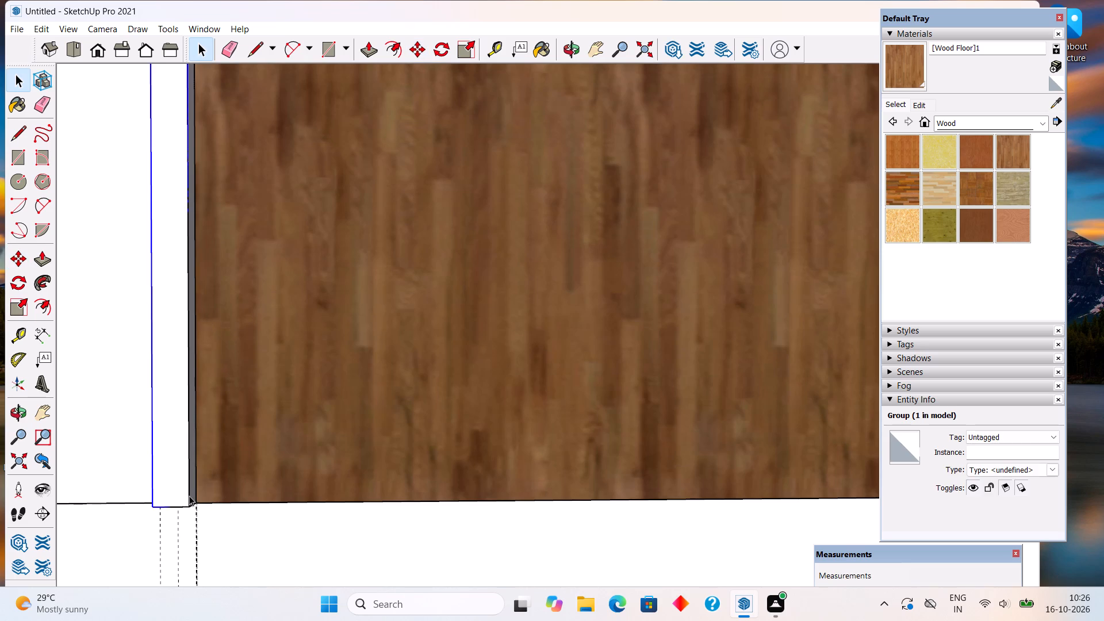
triple_click(189, 496)
right_click(189, 495)
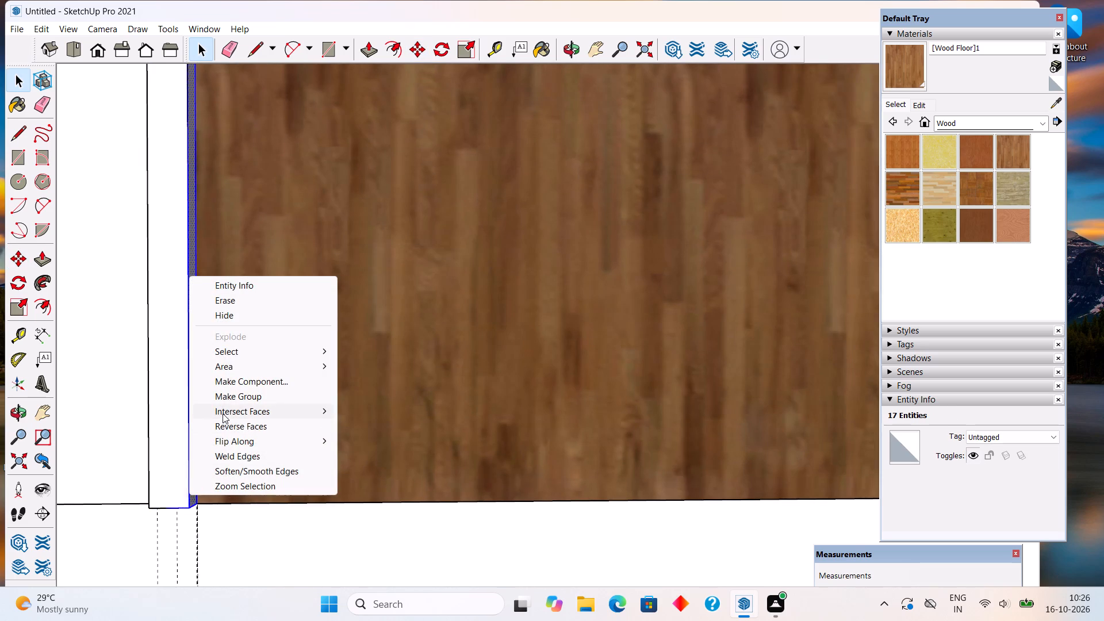
left_click(232, 398)
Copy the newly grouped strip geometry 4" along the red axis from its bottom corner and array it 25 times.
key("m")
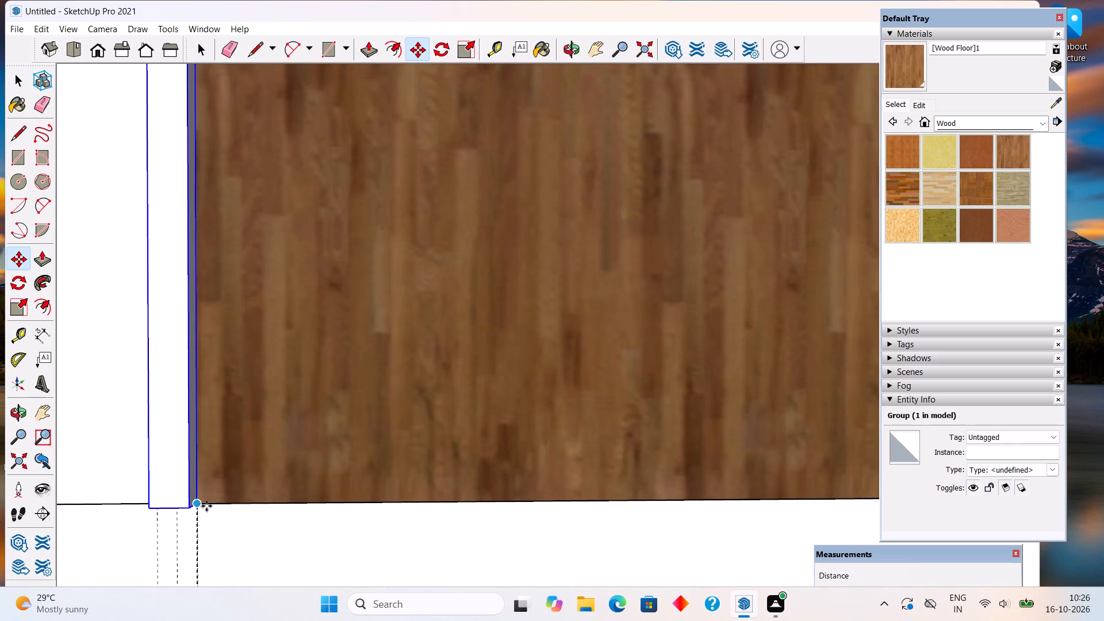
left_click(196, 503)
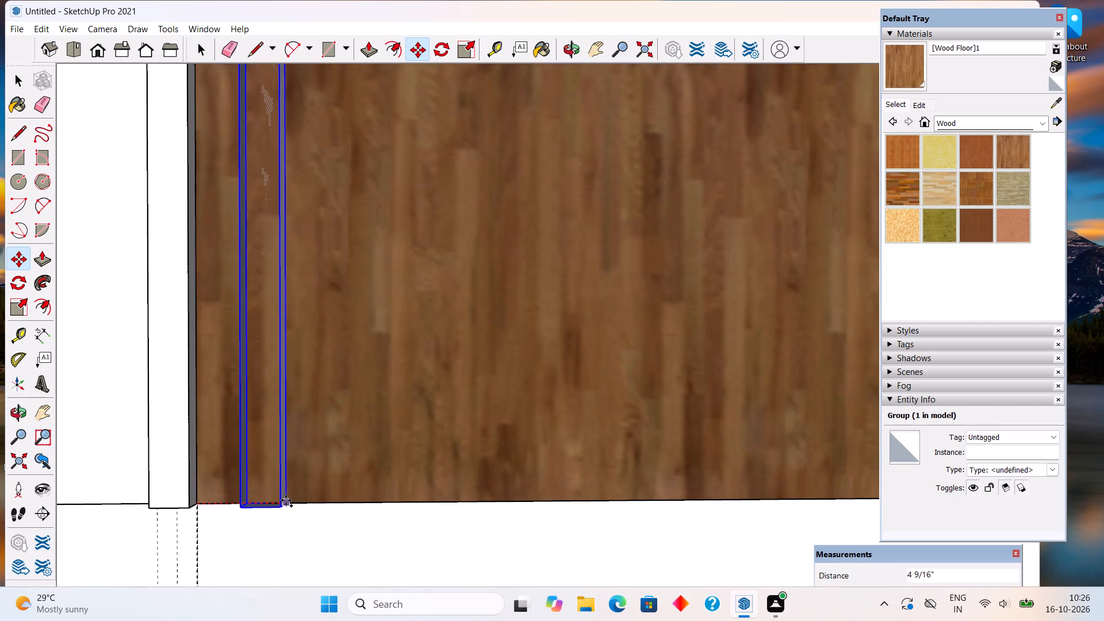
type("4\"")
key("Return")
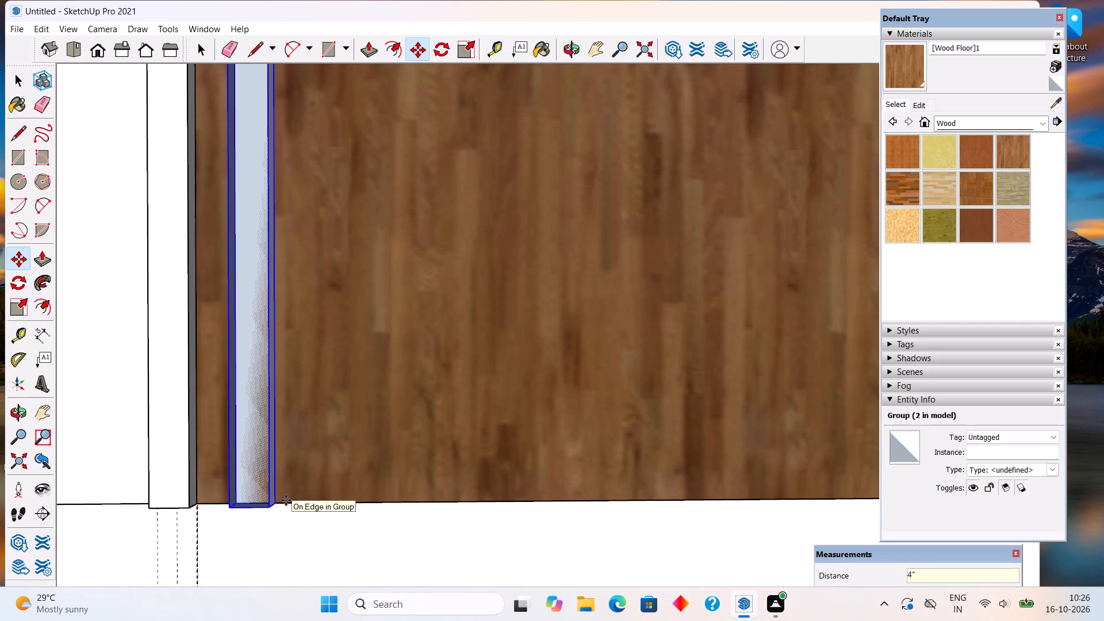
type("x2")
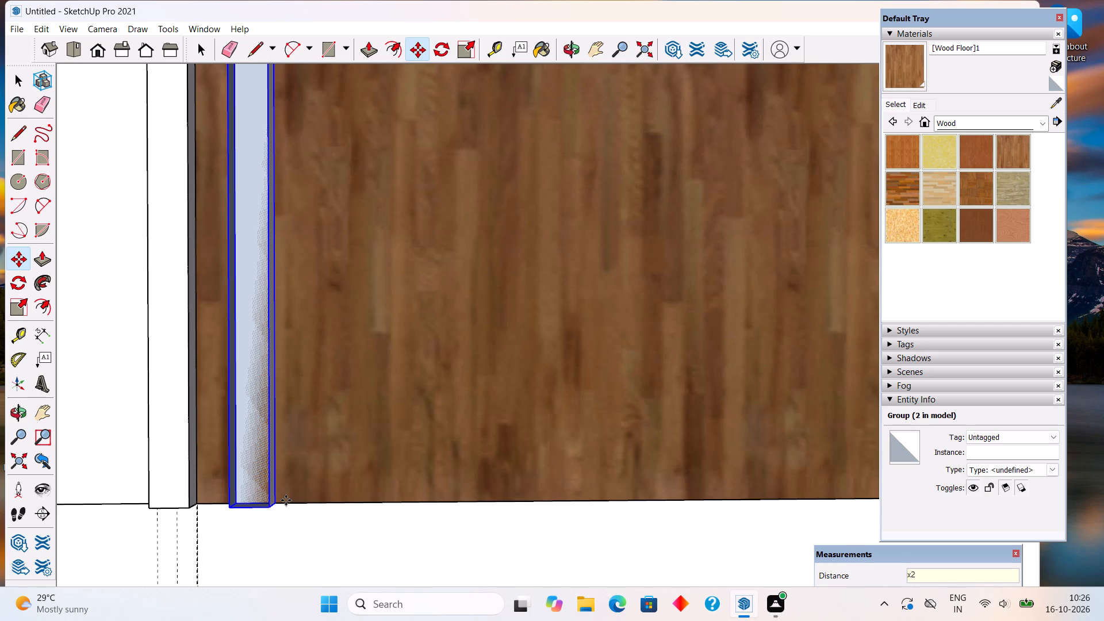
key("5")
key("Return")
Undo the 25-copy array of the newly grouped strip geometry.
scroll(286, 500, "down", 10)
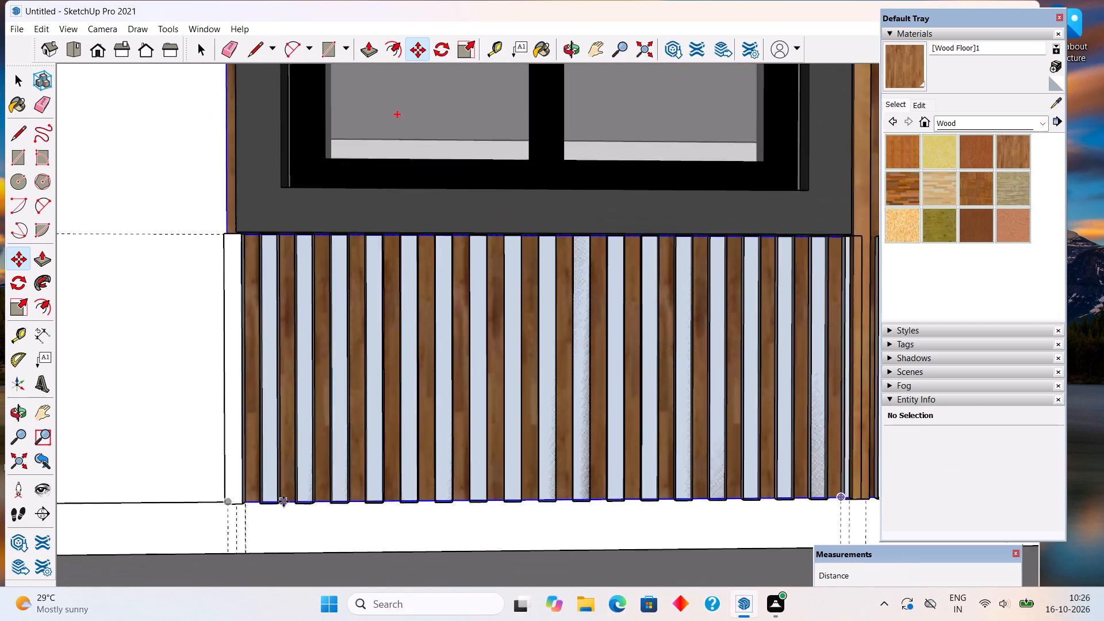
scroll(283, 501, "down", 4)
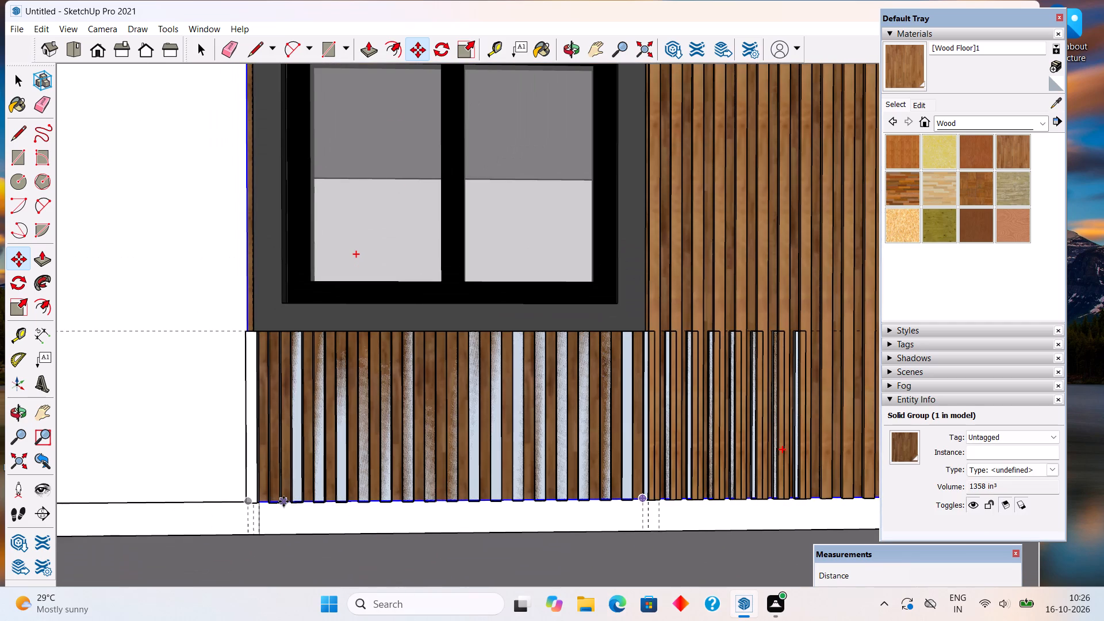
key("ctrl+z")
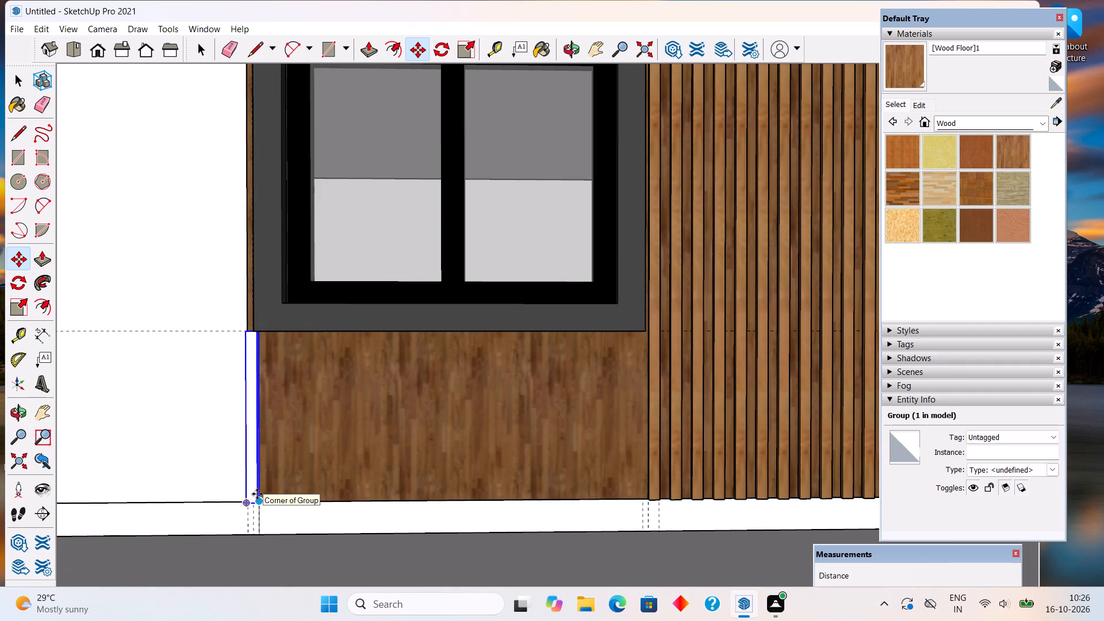
Open the strip group below the window and select its connected geometry to examine what it contains.
left_click(257, 494)
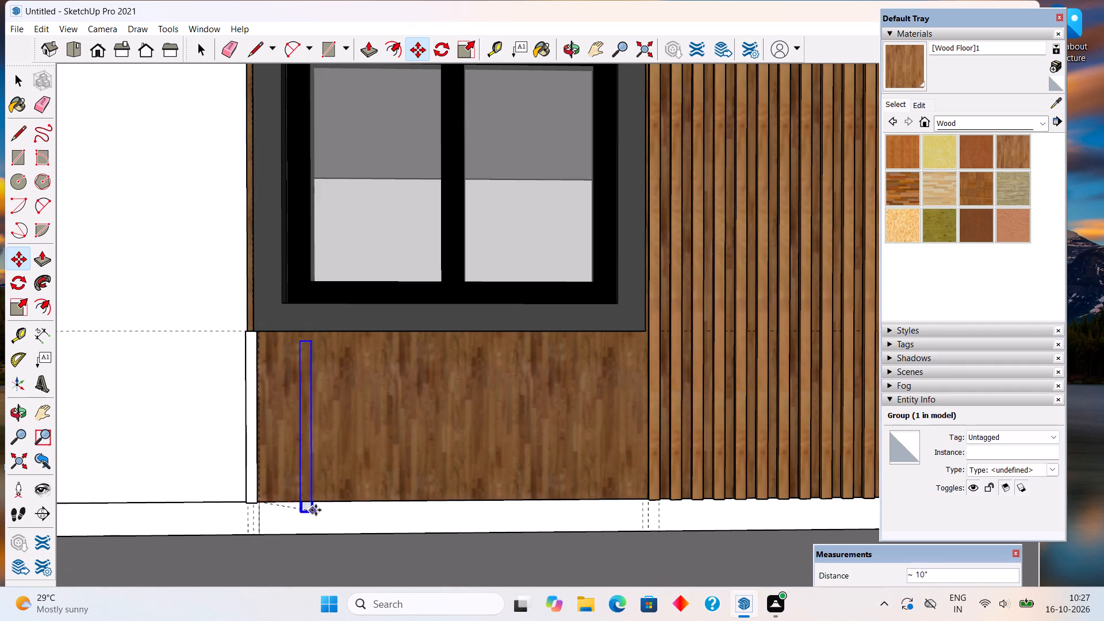
key("space")
middle_click_drag(304, 494, 194, 477)
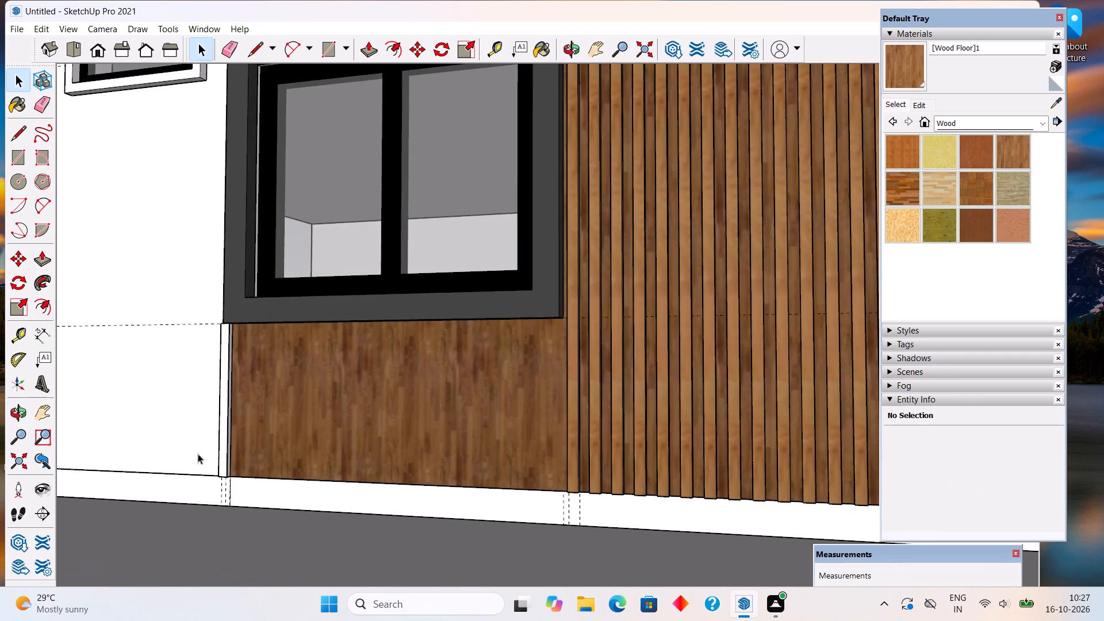
scroll(209, 438, "up", 6)
scroll(273, 455, "up", 1)
middle_click_drag(273, 455, 194, 481)
scroll(280, 481, "up", 6)
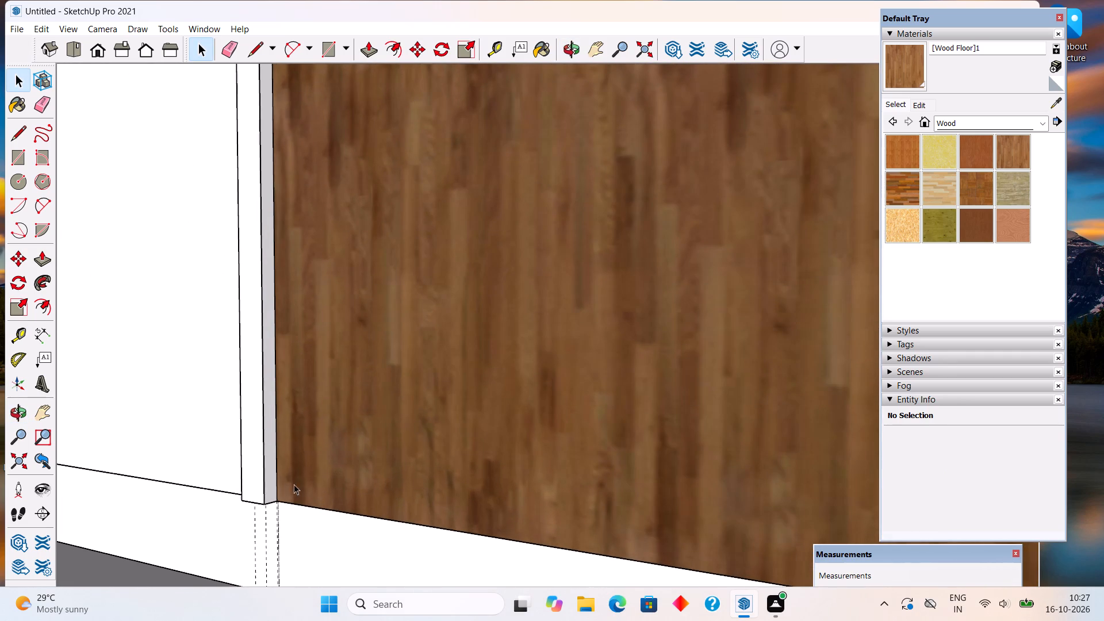
triple_click(249, 483)
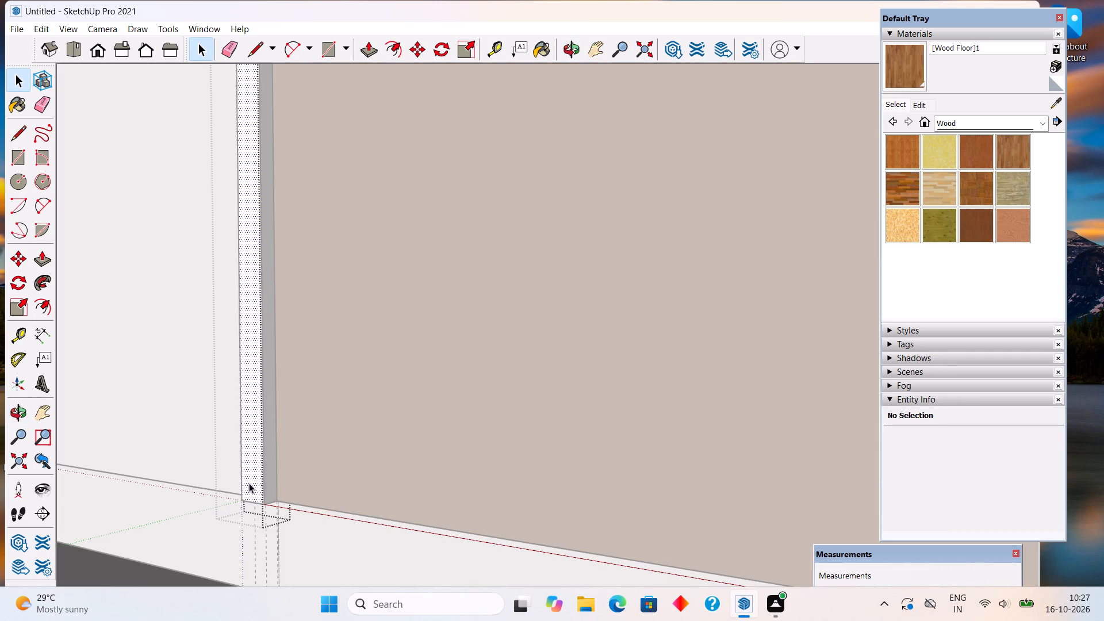
scroll(254, 478, "down", 10)
triple_click(259, 476)
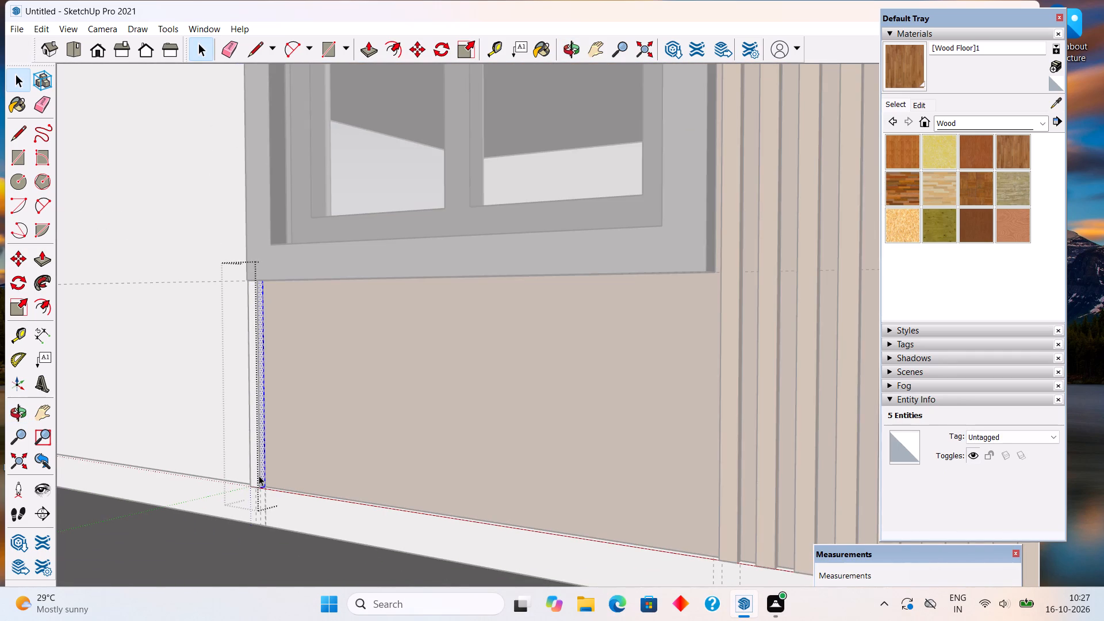
triple_click(259, 476)
scroll(259, 476, "down", 18)
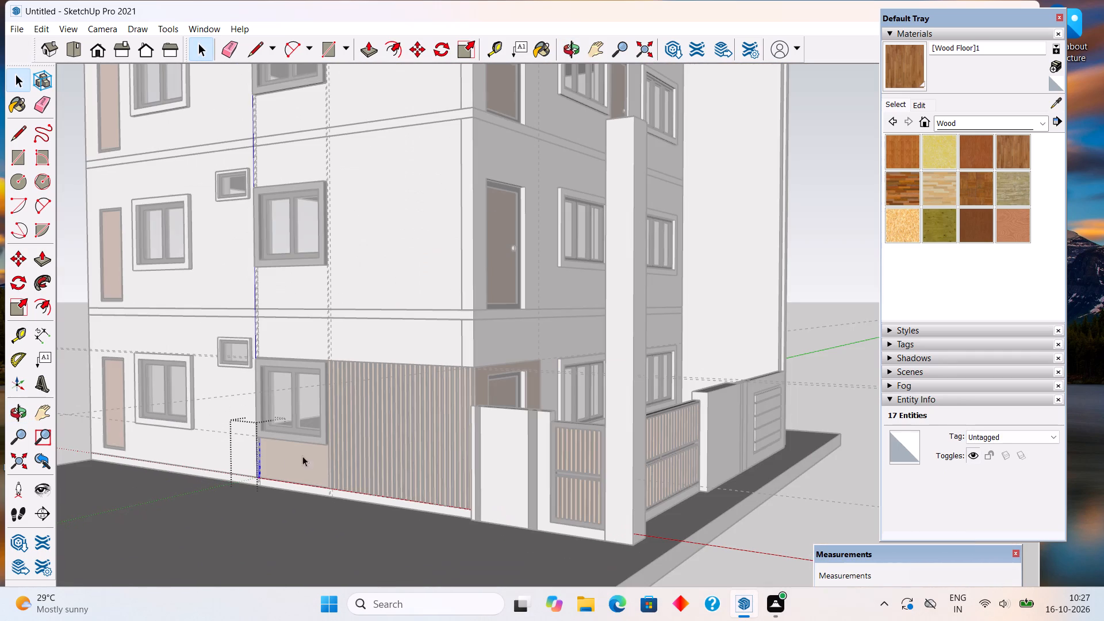
left_click(852, 293)
middle_click_drag(327, 504, 432, 492)
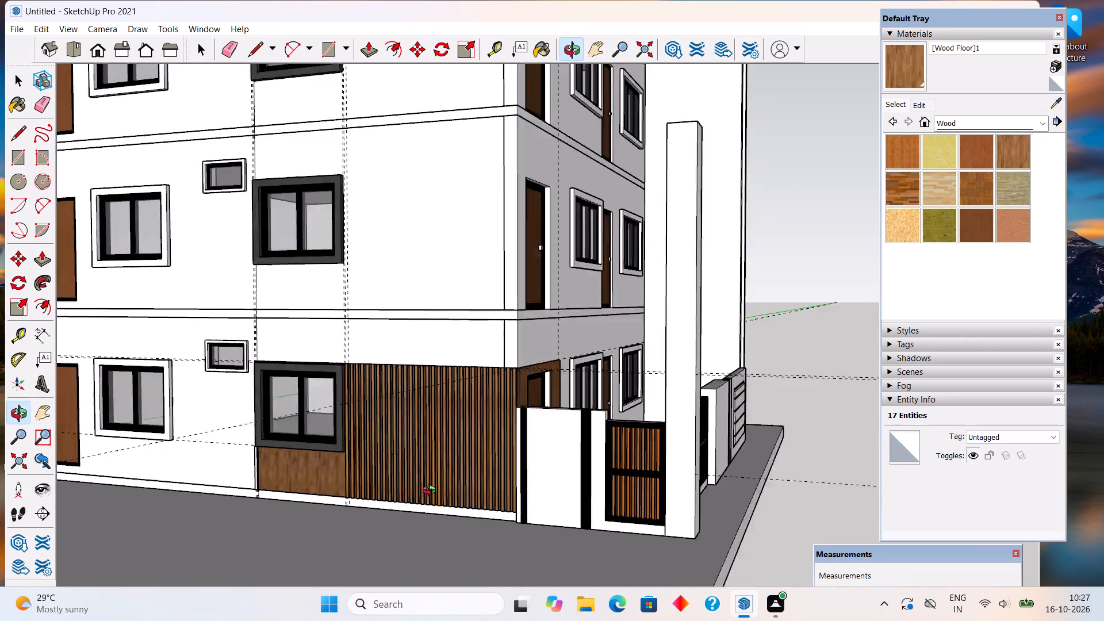
middle_click_drag(432, 492, 494, 459)
scroll(96, 498, "up", 10)
Undo the strip's grouping, extrusion and outline to clear it from the wood panel beside the window's lower corner.
key("ctrl+z")
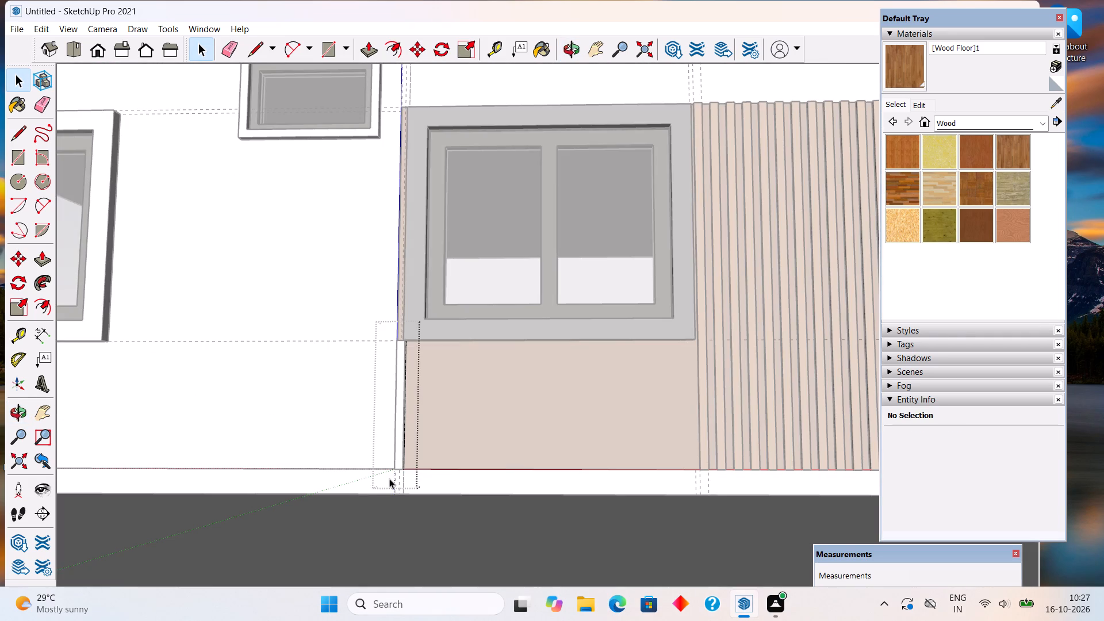
key("ctrl+z")
key("ctrl+z")
key("ctrl+z")
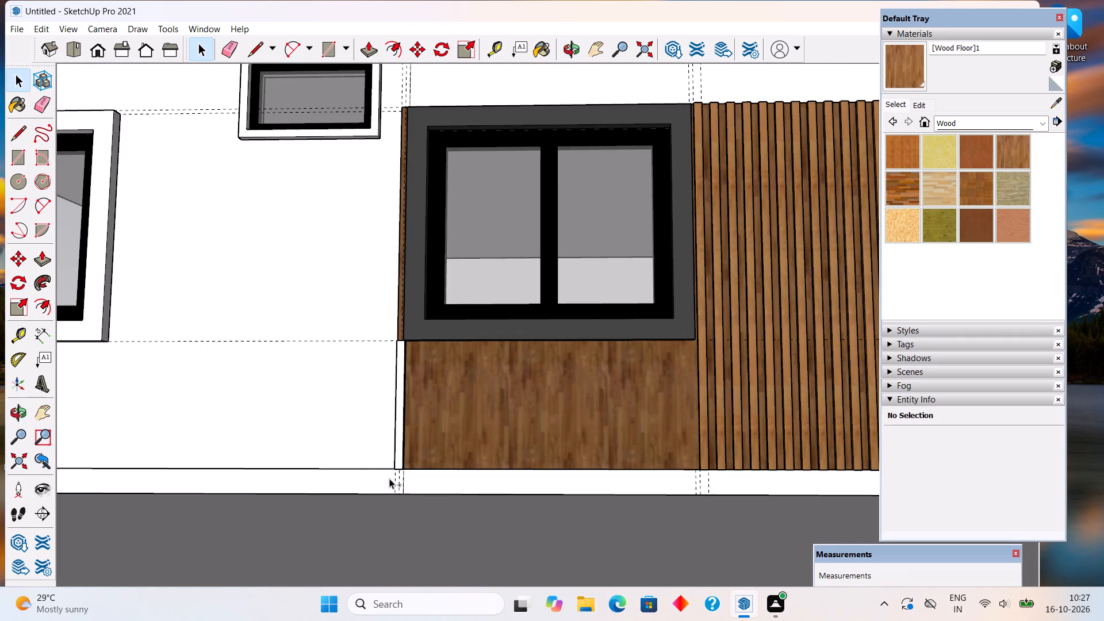
key("ctrl+z")
key("ctrl+z")
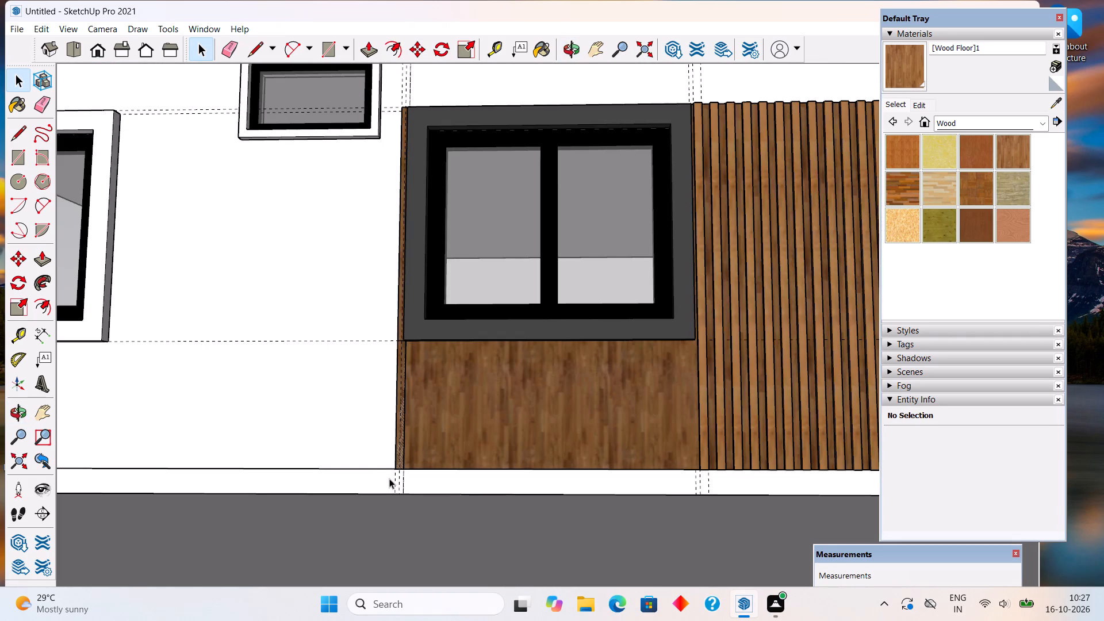
key("ctrl+z")
Draw a 2" by 2' 7" rectangle at the wood panel's outer edge, from the sill-level guide down to the panel's bottom.
middle_click_drag(440, 480, 466, 501)
type("fr")
scroll(416, 428, "up", 6)
scroll(415, 290, "up", 5)
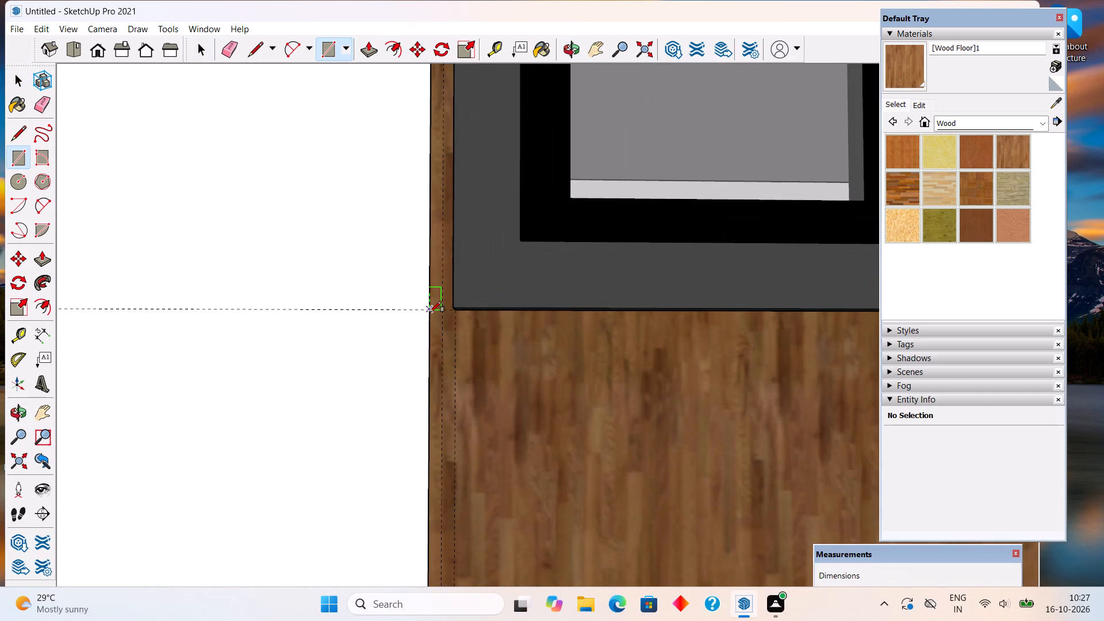
left_click(430, 312)
scroll(430, 312, "down", 7)
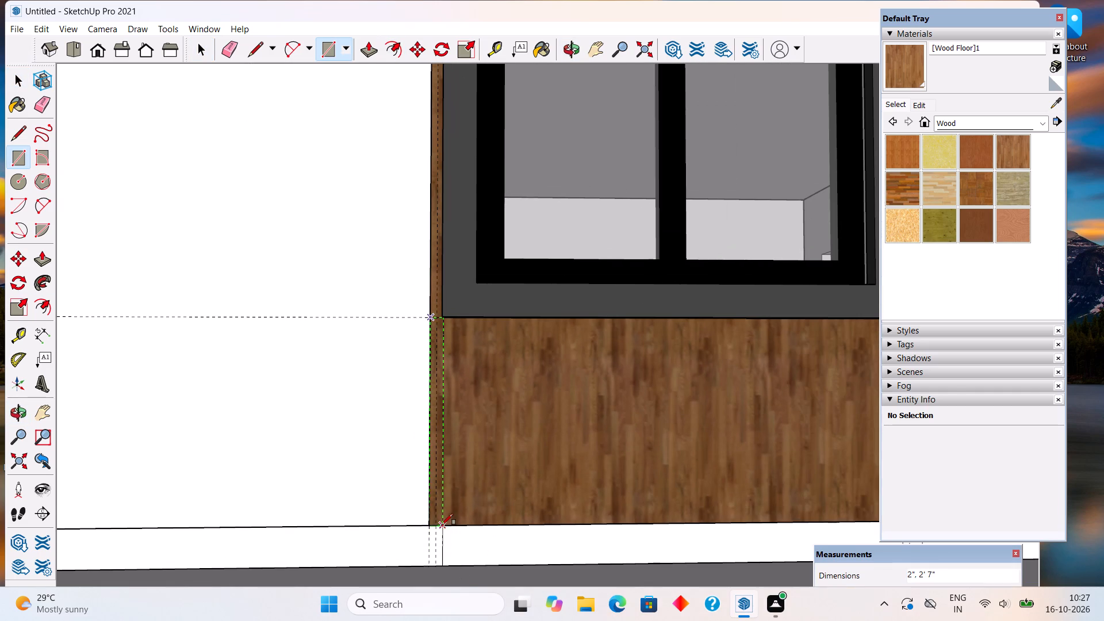
left_click(442, 525)
Extrude the narrow rectangle outward 1", flush with the existing vertical strips beside the window.
key("p")
left_click(437, 515)
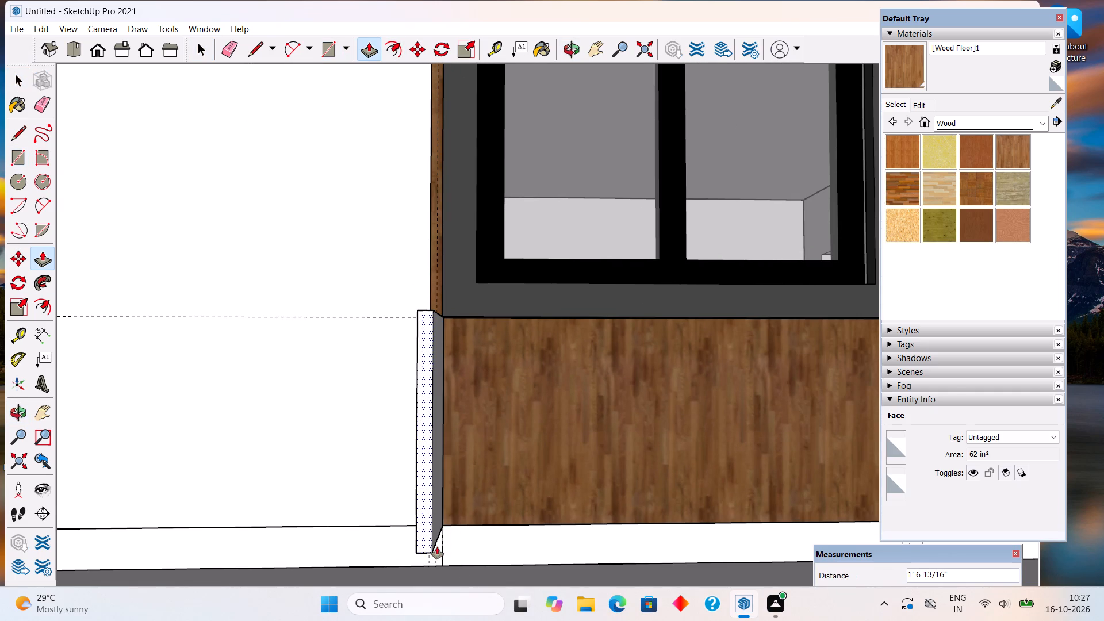
scroll(437, 547, "down", 7)
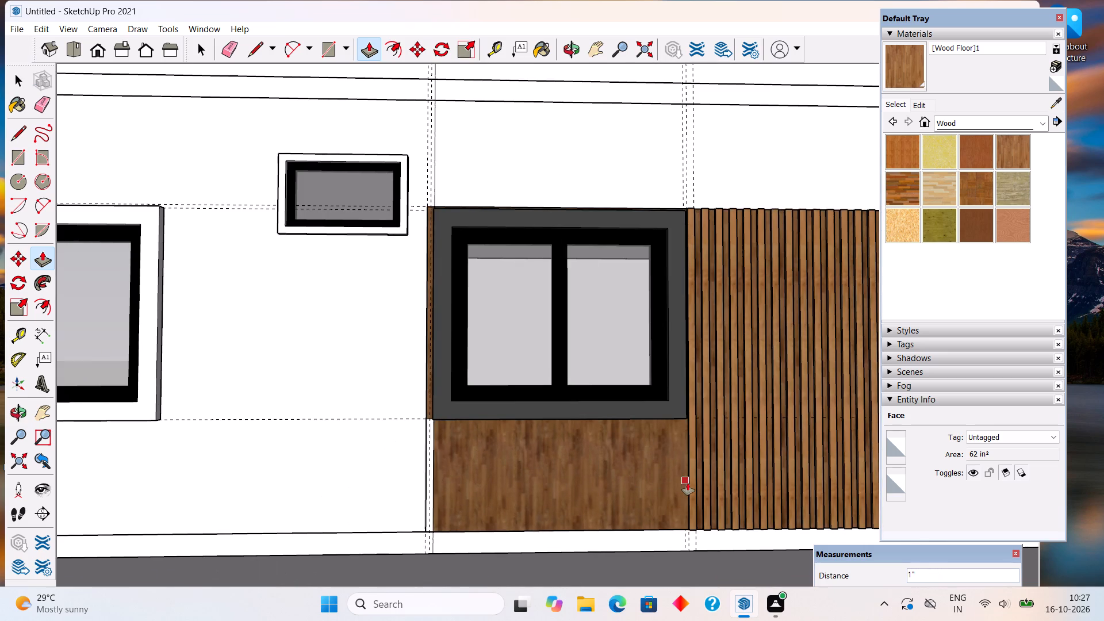
left_click(688, 483)
key("space")
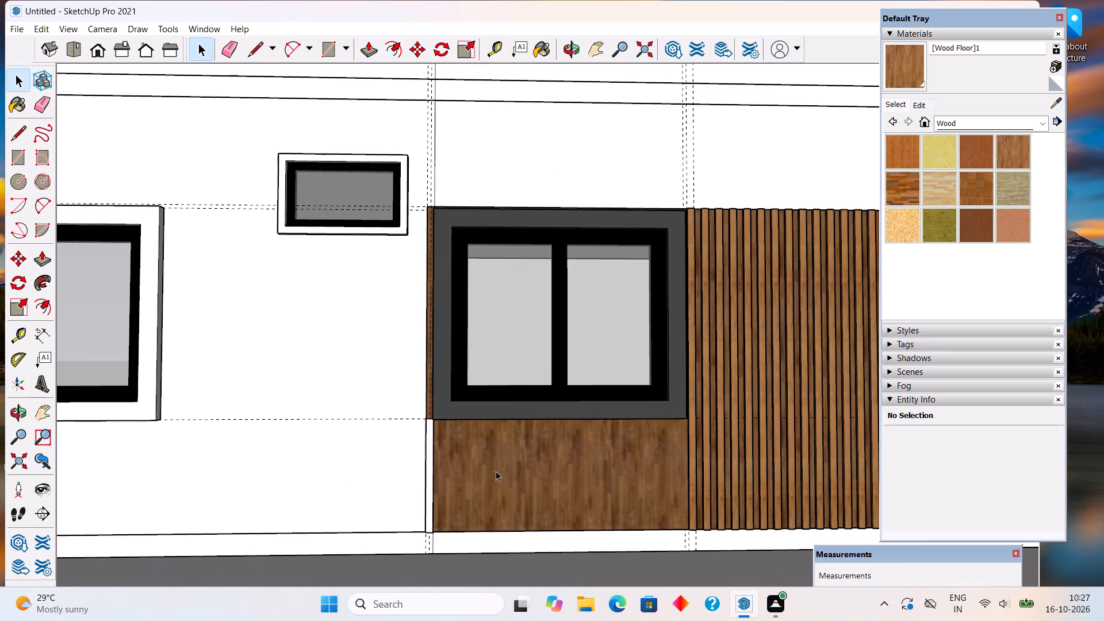
Select the whole new strip with all its connected geometry and make it a group.
scroll(443, 484, "up", 3)
triple_click(431, 488)
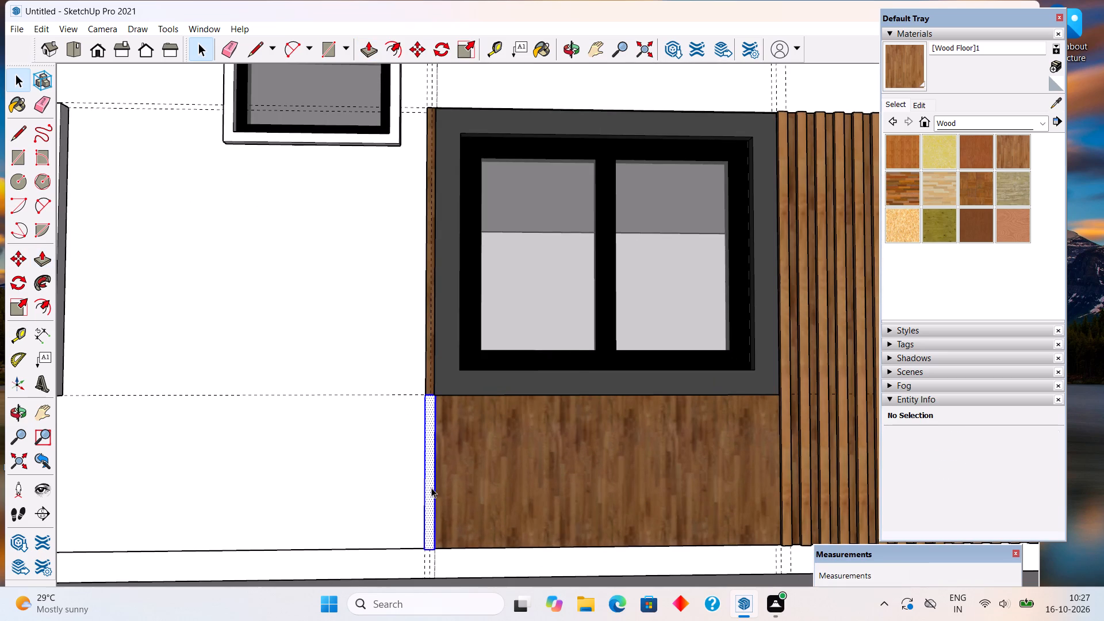
right_click(431, 488)
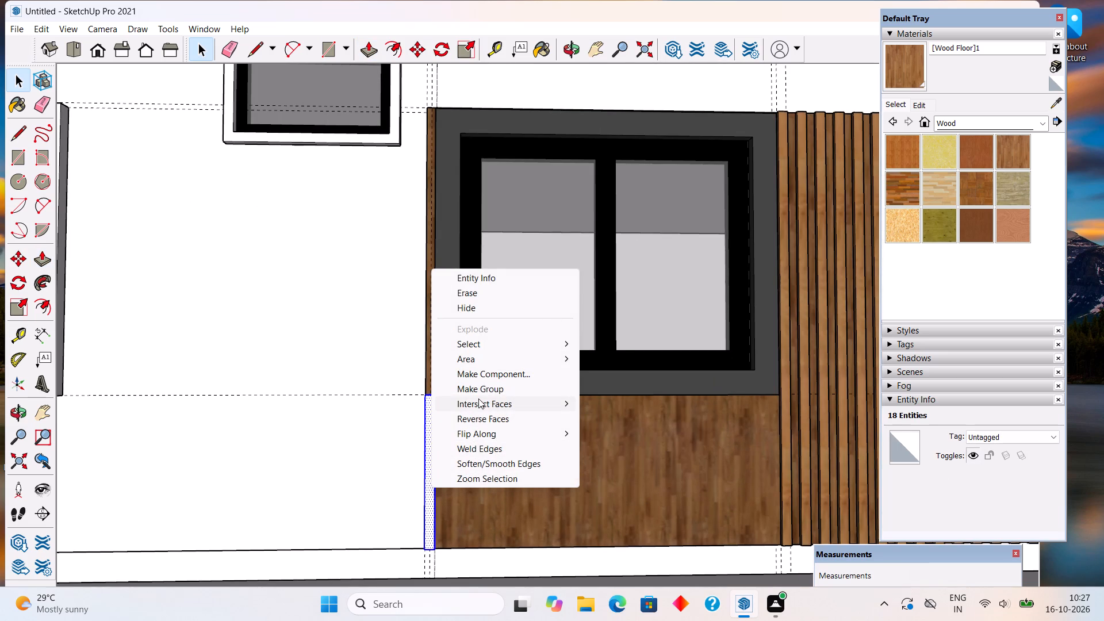
left_click(480, 388)
Copy the strip group 4" along the red axis across the panel below the window and array it 23 times.
key("m")
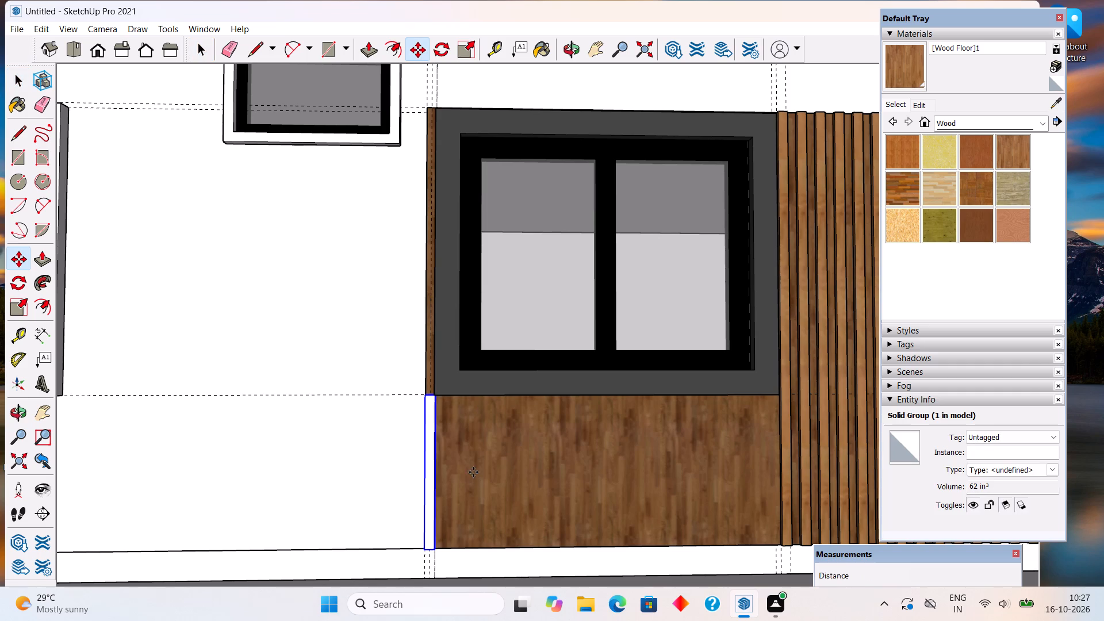
left_click(428, 496)
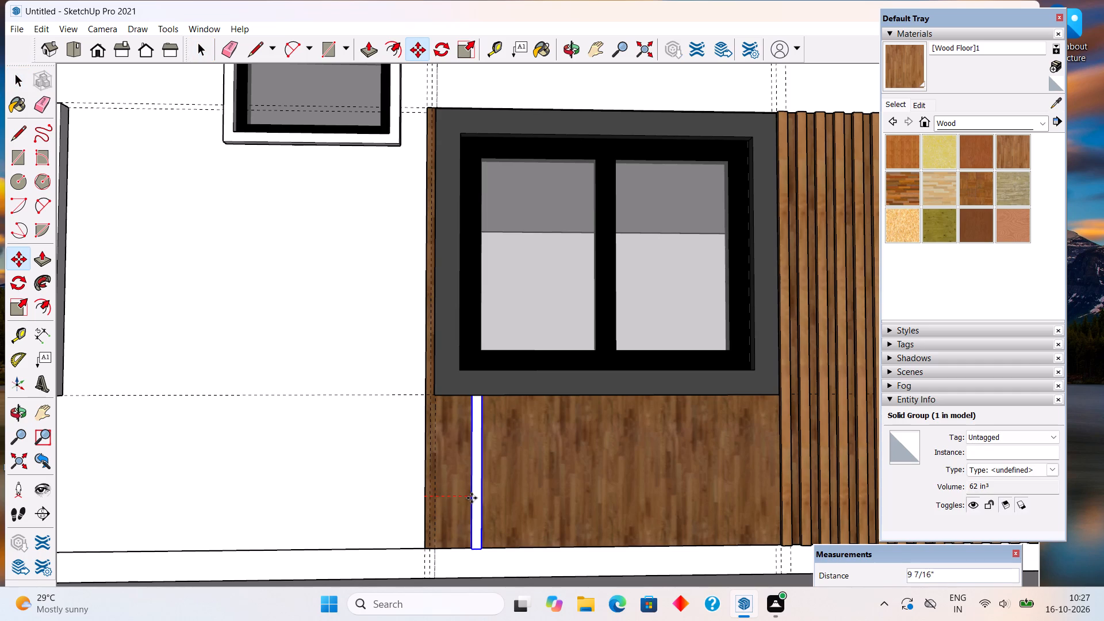
type("4\"")
key("Return")
key("Return")
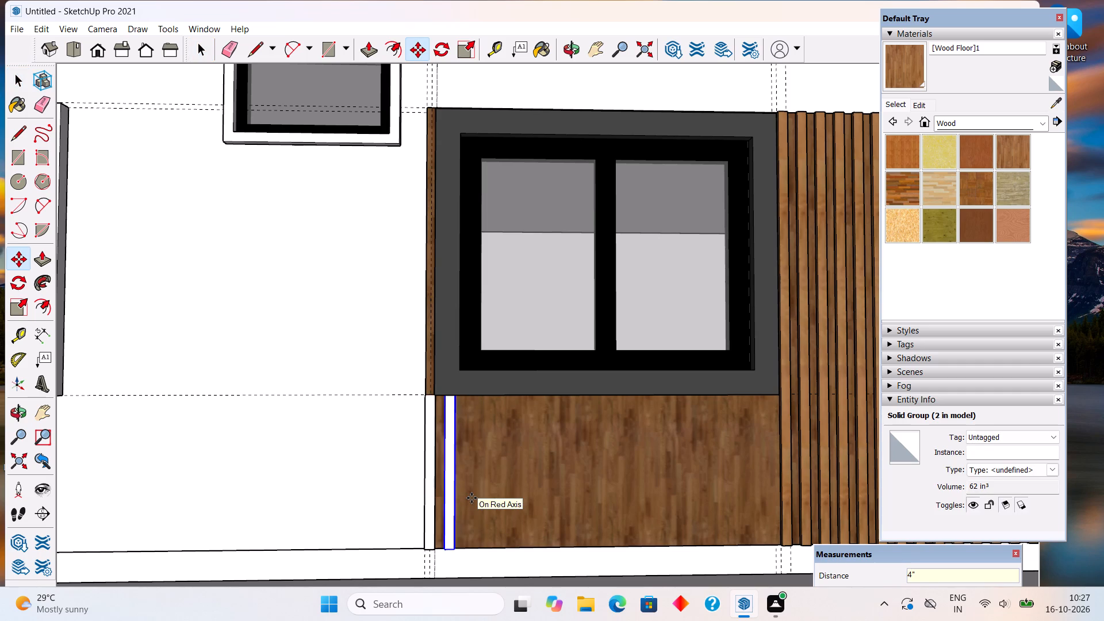
type("x2")
key("3")
key("Return")
scroll(396, 354, "down", 4)
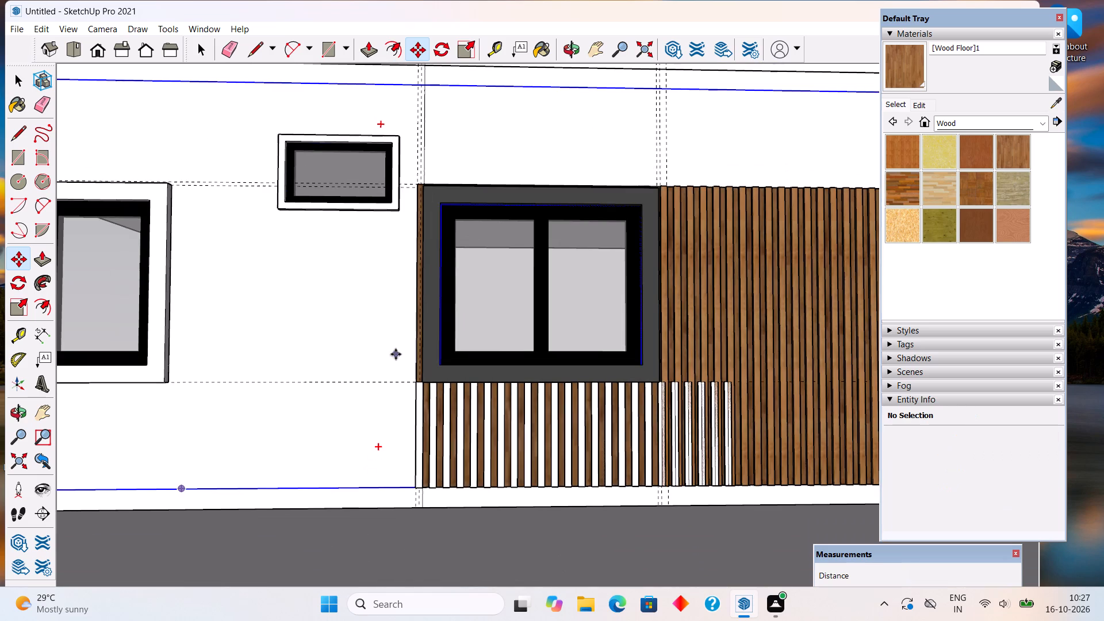
key("space")
Delete the six surplus strip copies that overlap the existing wood-strip cladding beyond the window's edge.
scroll(688, 401, "up", 4)
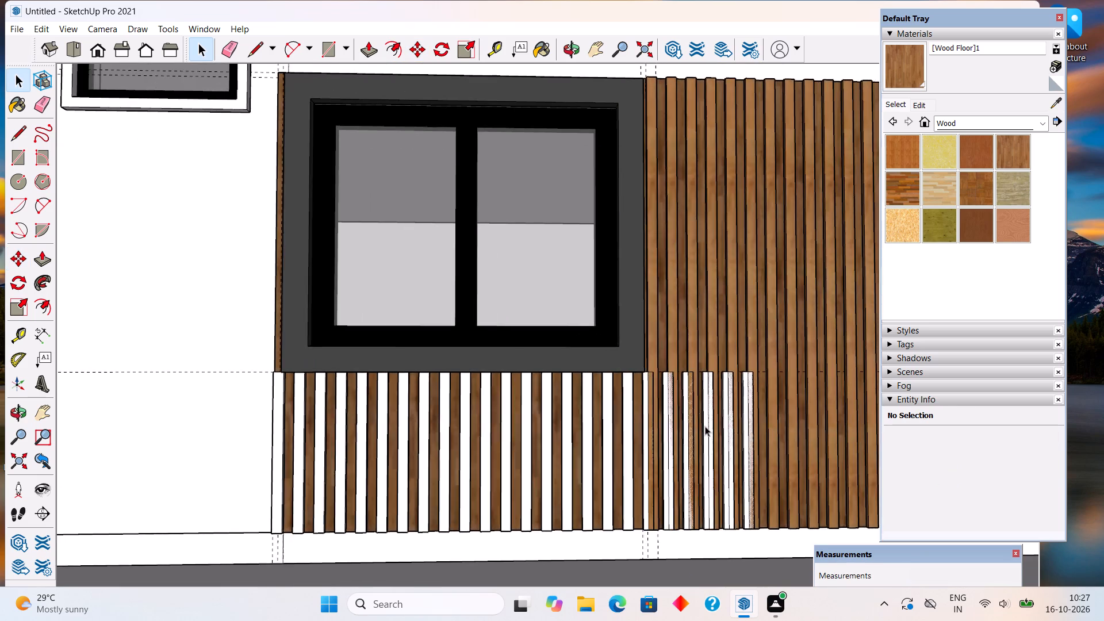
scroll(705, 426, "up", 5)
left_click(714, 425)
key("Delete")
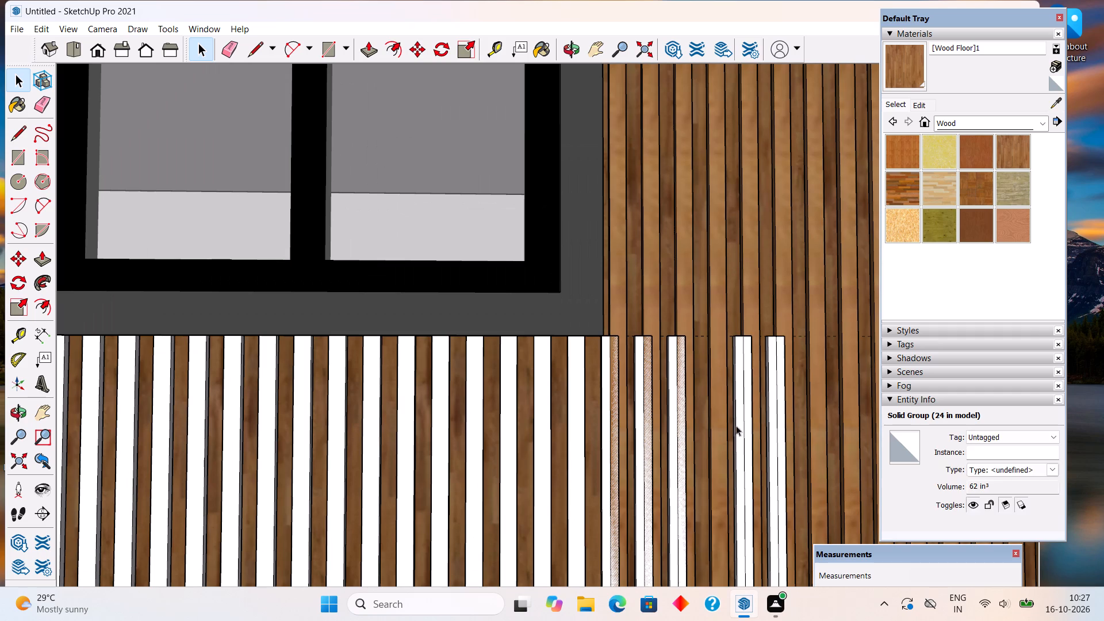
left_click(777, 432)
key("Delete")
left_click(752, 453)
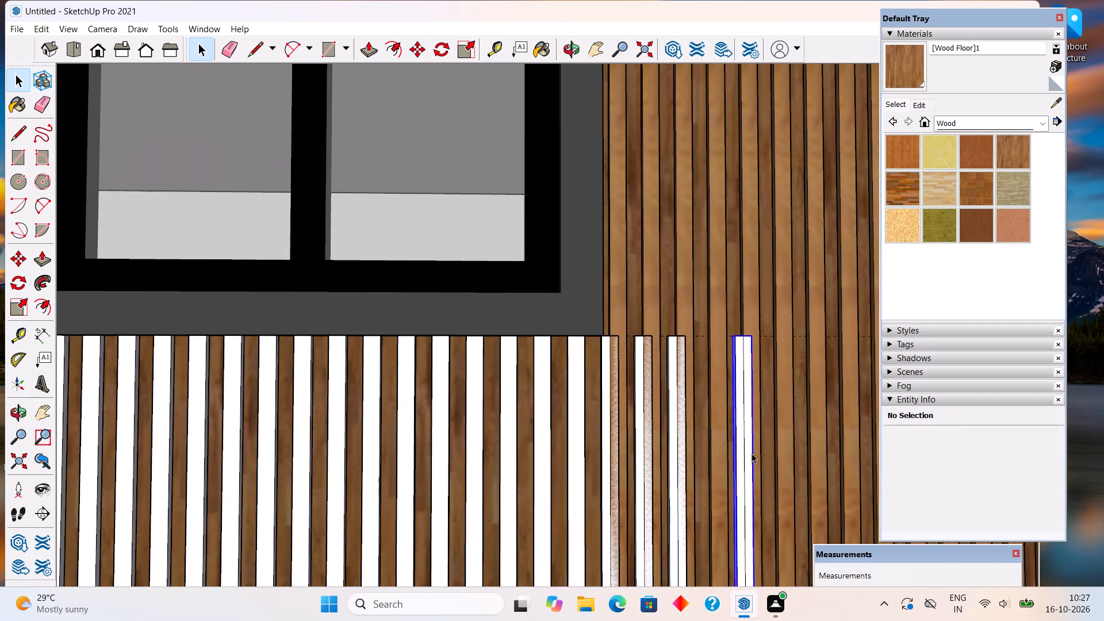
key("Delete")
left_click(681, 502)
key("Delete")
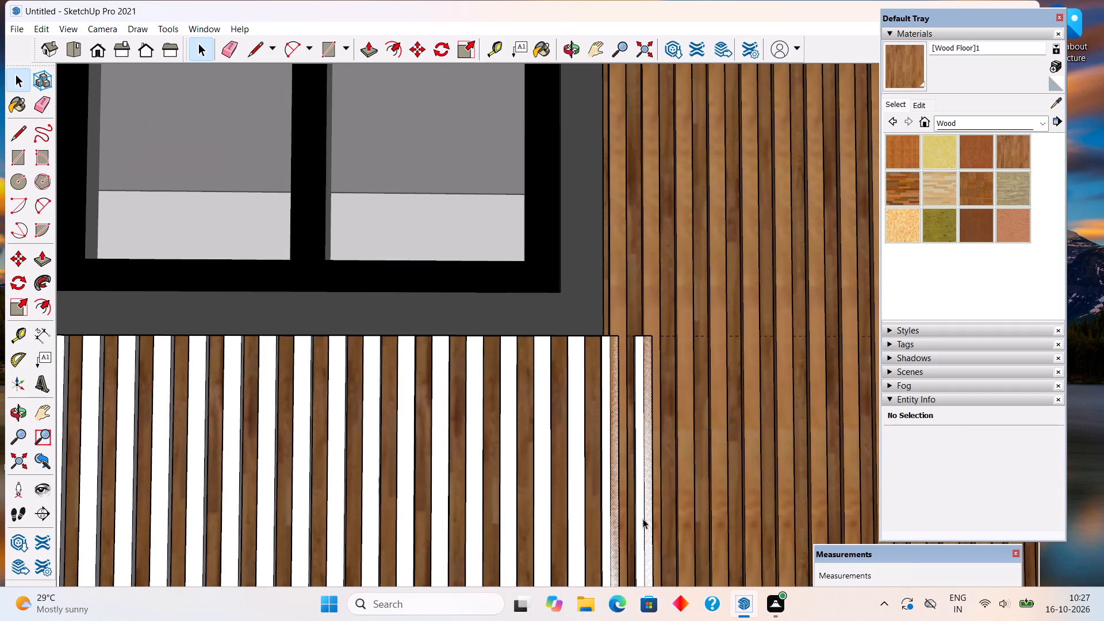
left_click(642, 519)
key("Delete")
left_click(614, 523)
key("Delete")
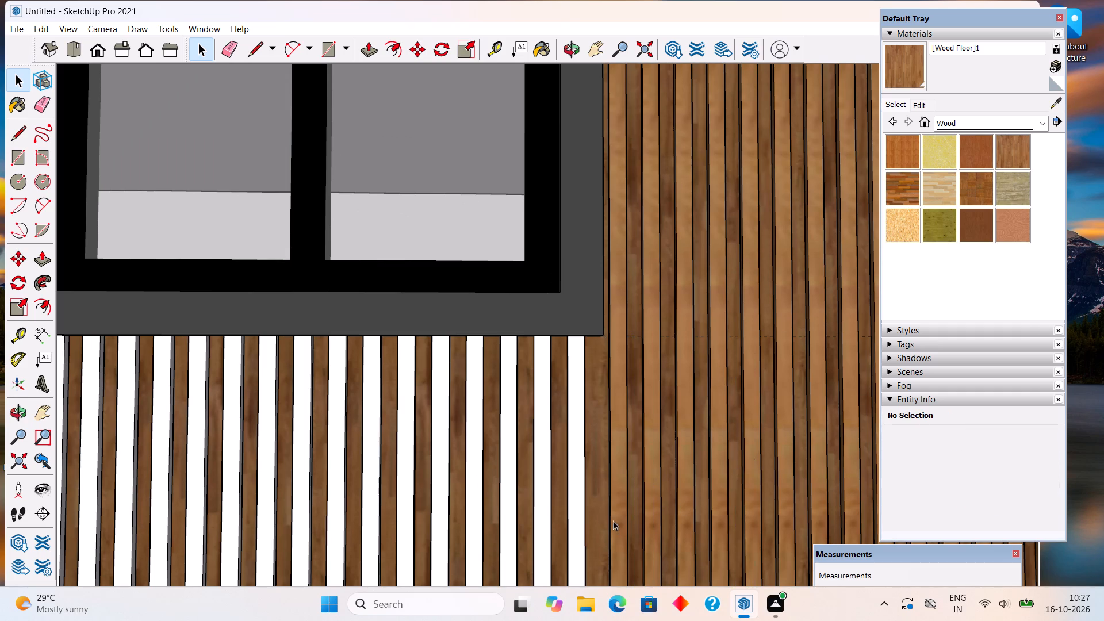
Select all 18 strips below the ground-floor window and combine them into one group.
scroll(563, 411, "down", 4)
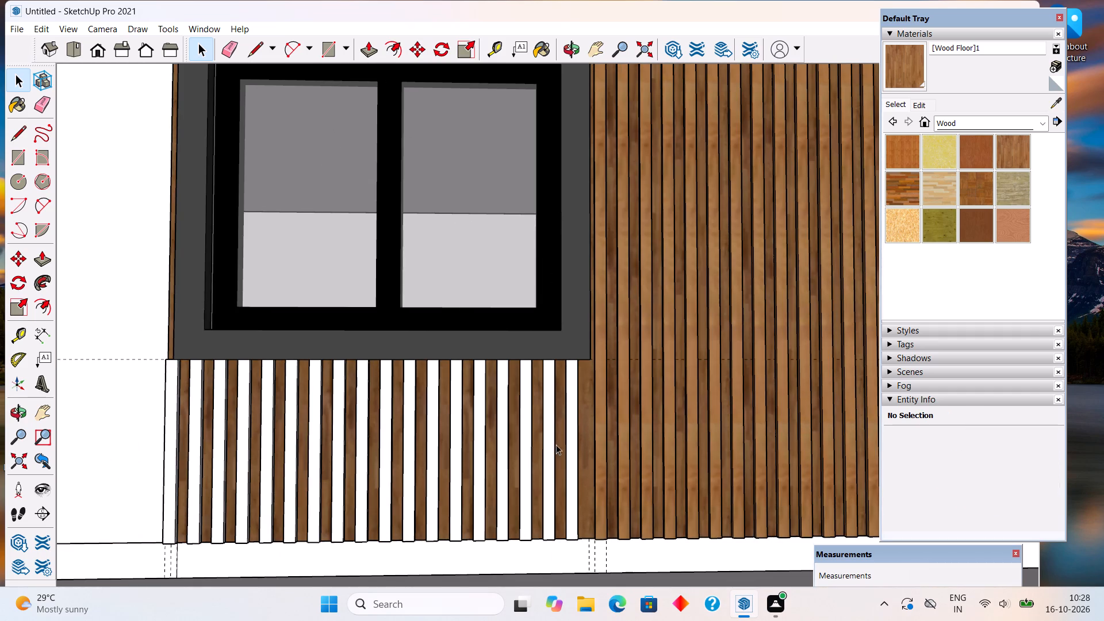
left_click(570, 451)
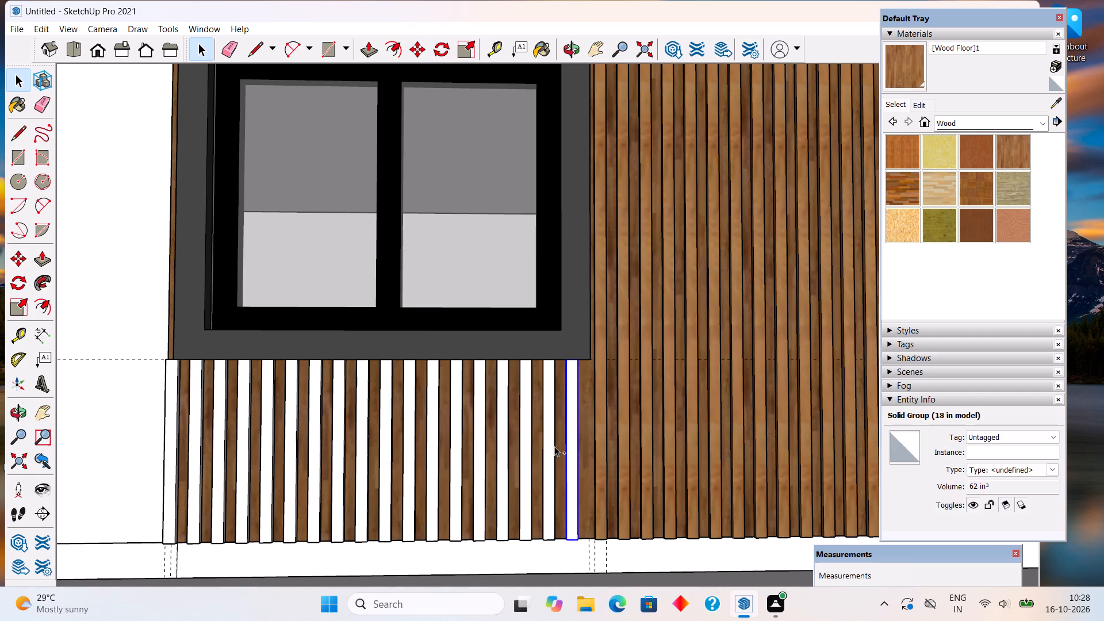
left_click(554, 446, "ctrl")
left_click(524, 480, "ctrl")
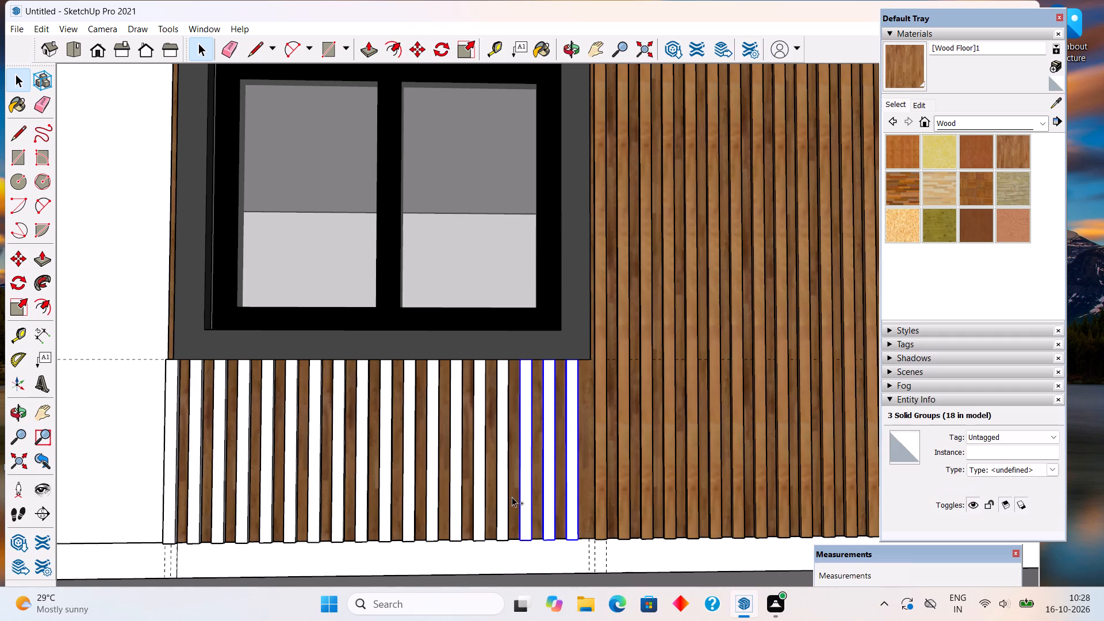
left_click(505, 510, "ctrl")
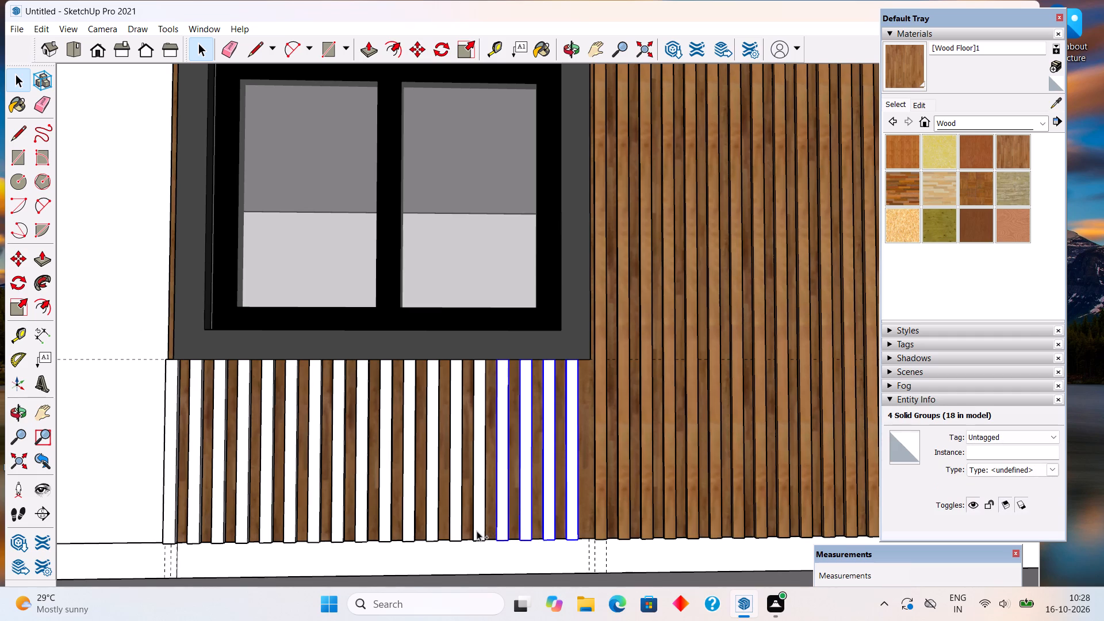
left_click(477, 531, "ctrl")
left_click(459, 534, "ctrl")
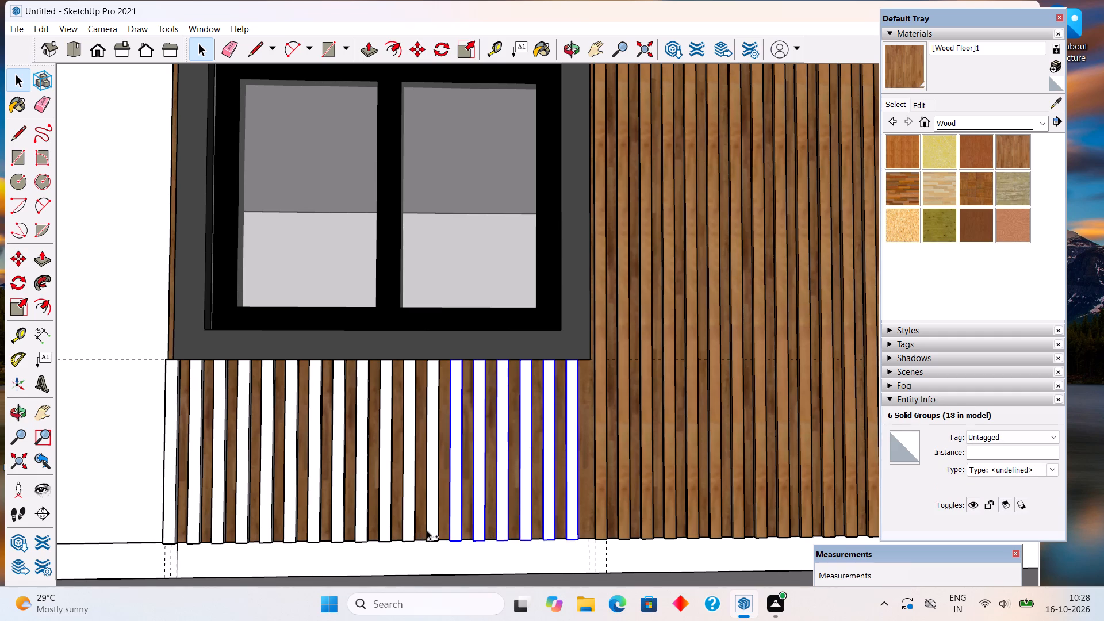
left_click(428, 530, "ctrl")
left_click(410, 519, "ctrl")
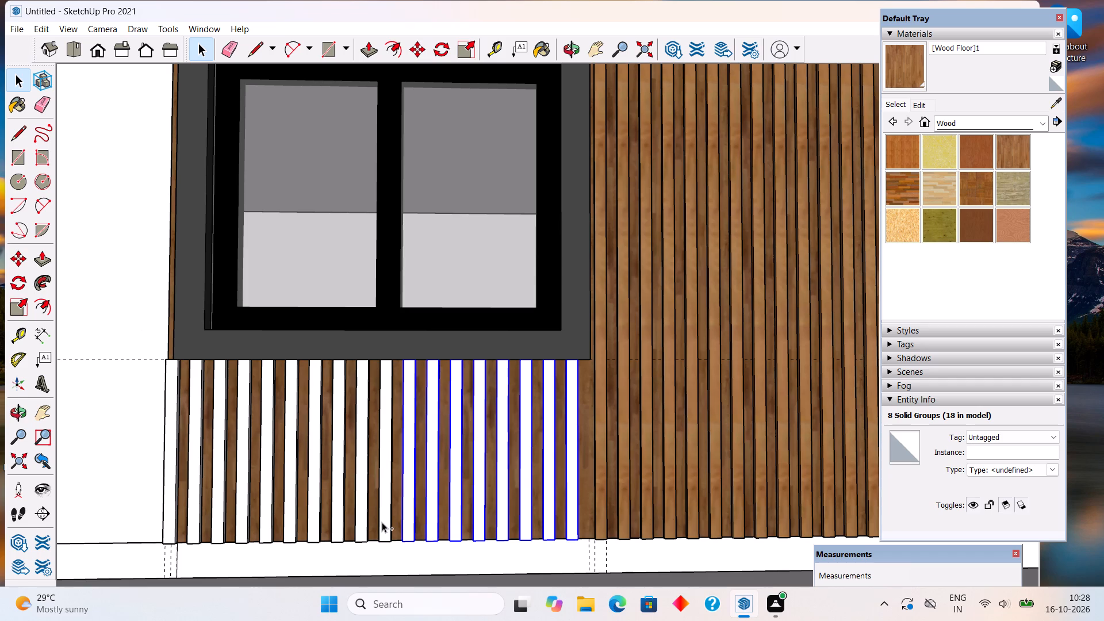
left_click(382, 522, "ctrl")
left_click(363, 536, "ctrl")
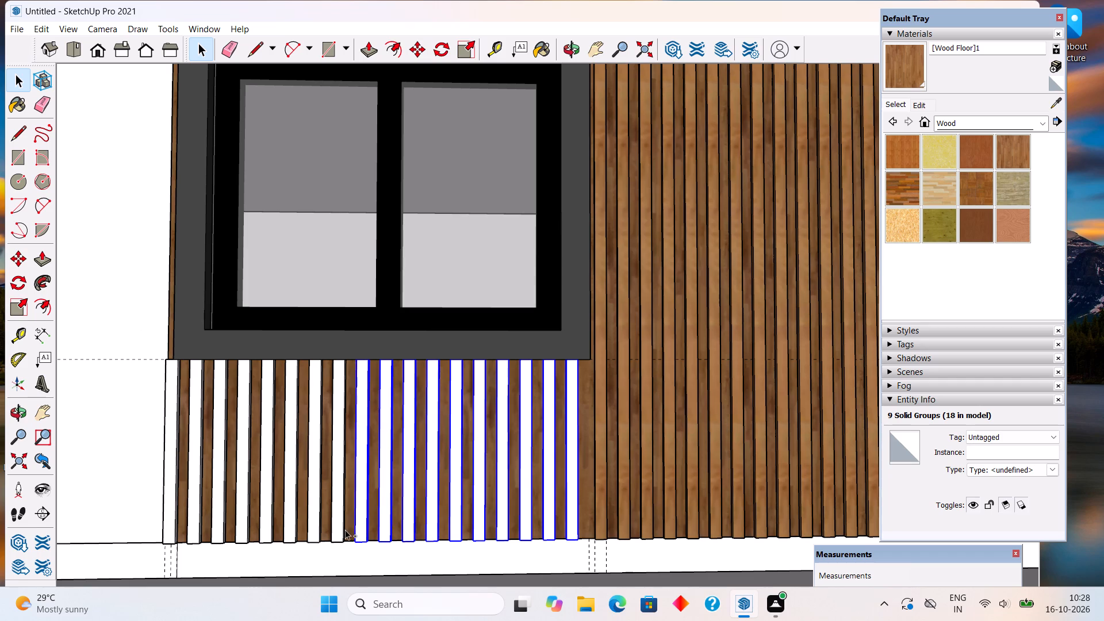
left_click(342, 532, "ctrl")
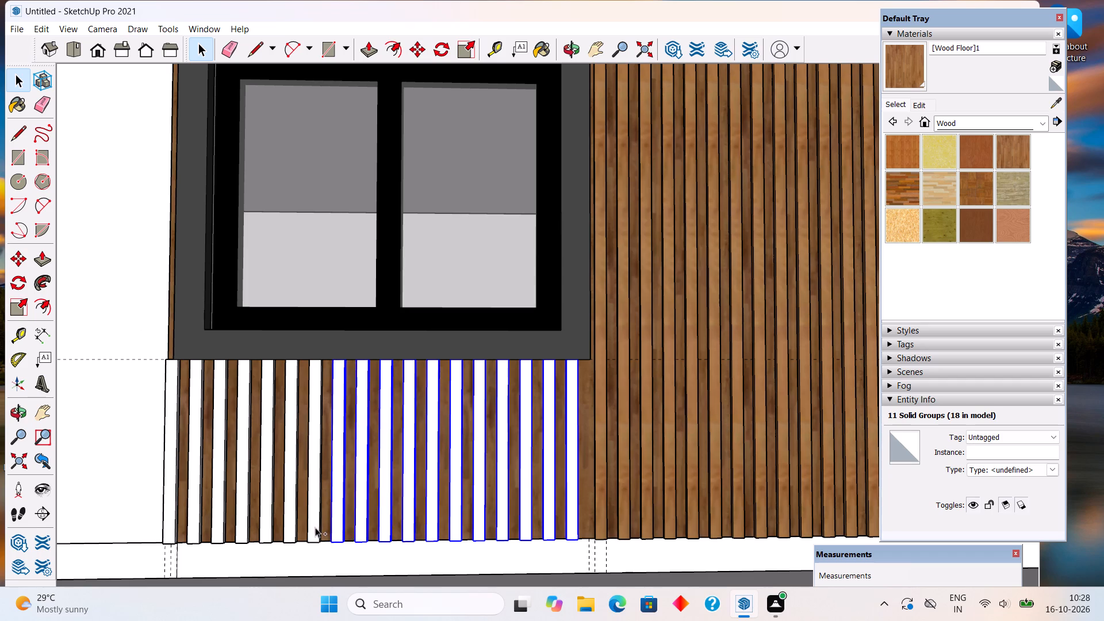
left_click(315, 527, "ctrl")
left_click(285, 528, "ctrl")
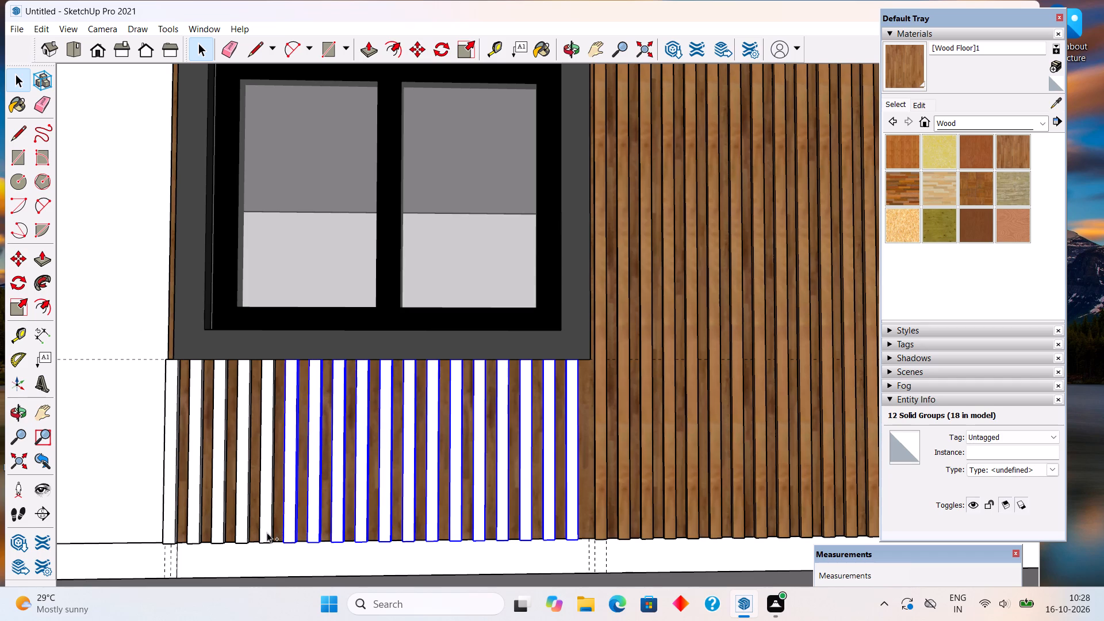
left_click(267, 532, "ctrl")
left_click(240, 526, "ctrl")
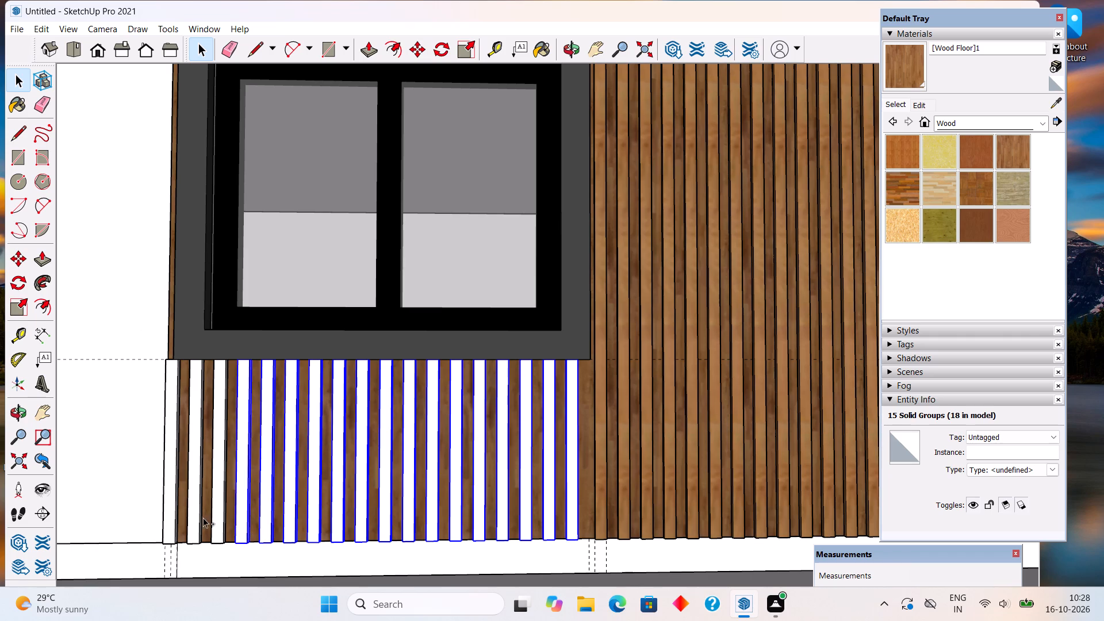
left_click(222, 519, "ctrl")
left_click(197, 523, "ctrl")
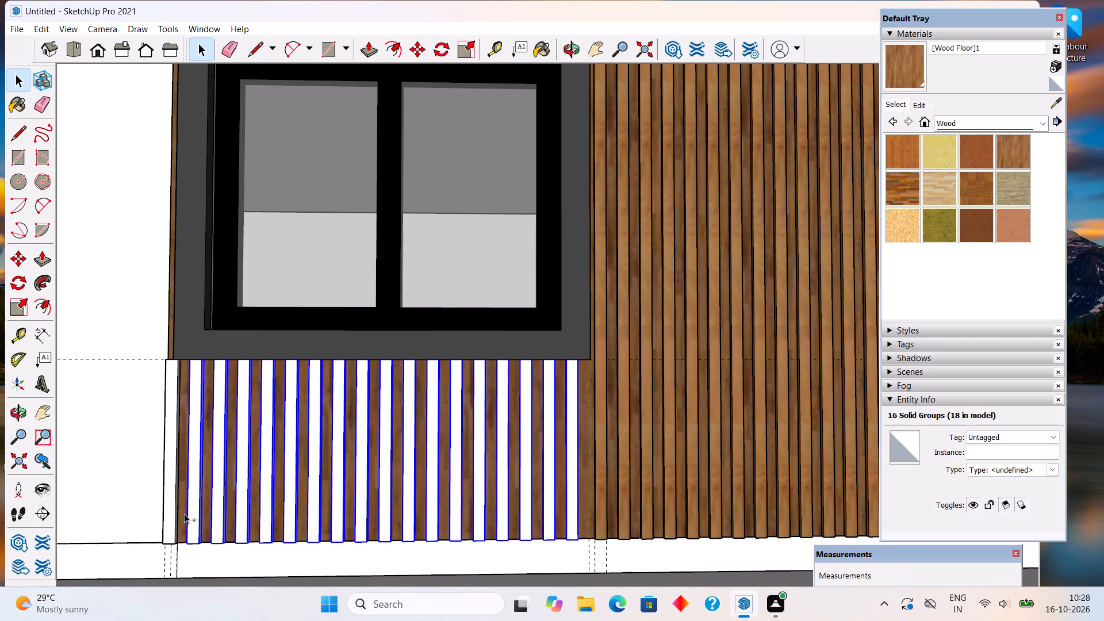
left_click(174, 511, "ctrl")
right_click(174, 509, "ctrl")
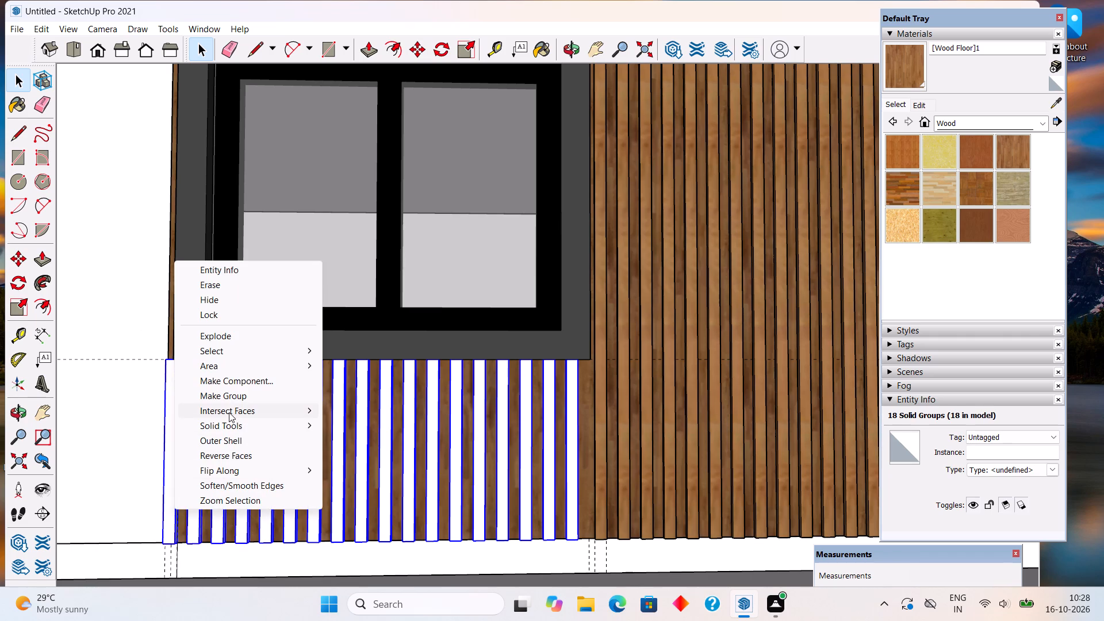
left_click(231, 401, "ctrl")
Move the grouped strips about 1 7/16" horizontally towards the taller wood cladding beside the window.
scroll(617, 361, "up", 2)
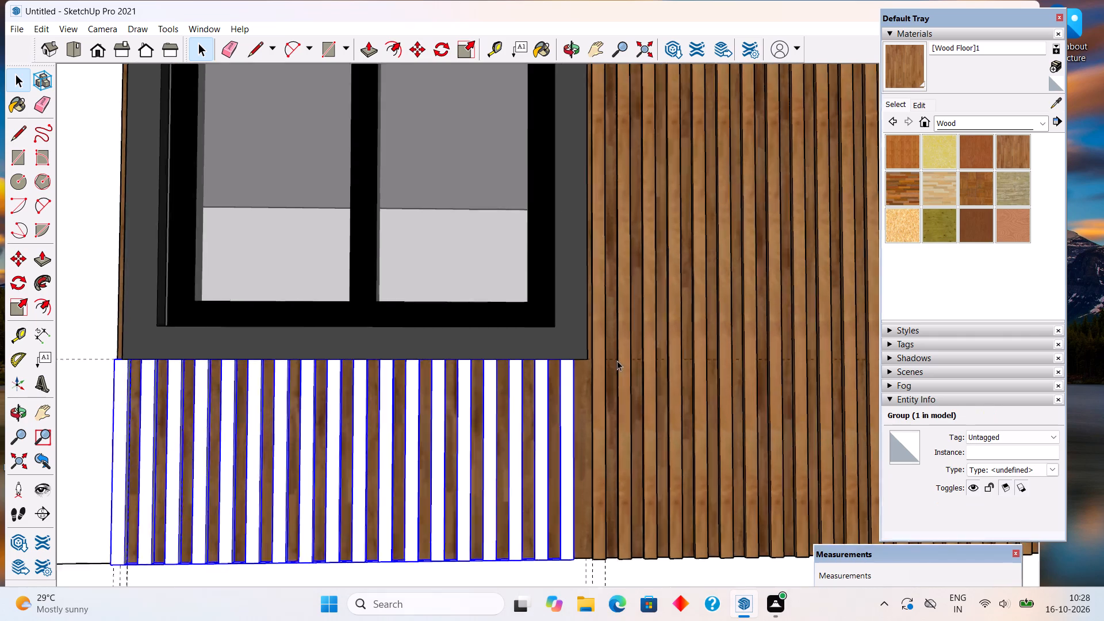
scroll(617, 361, "up", 3)
scroll(555, 375, "up", 4)
key("m")
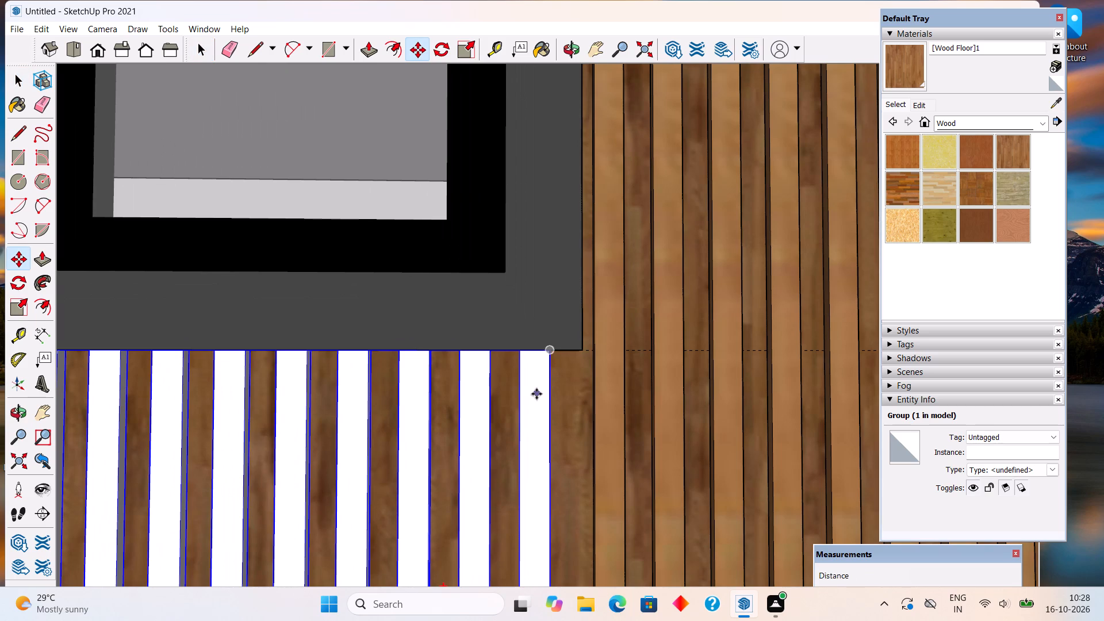
left_click(536, 394)
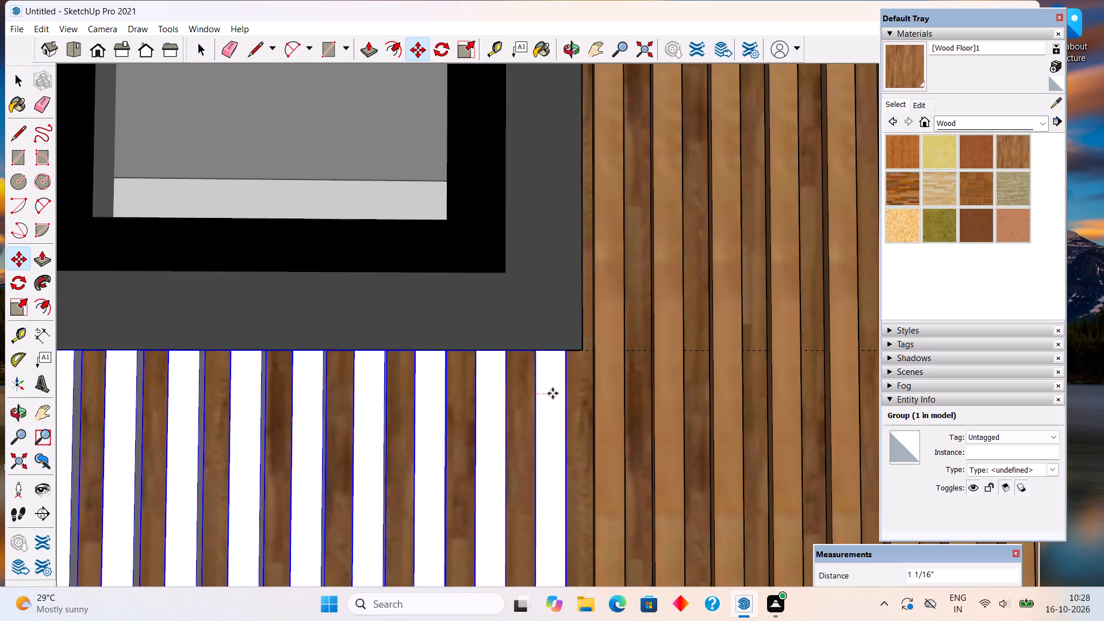
left_click(558, 393)
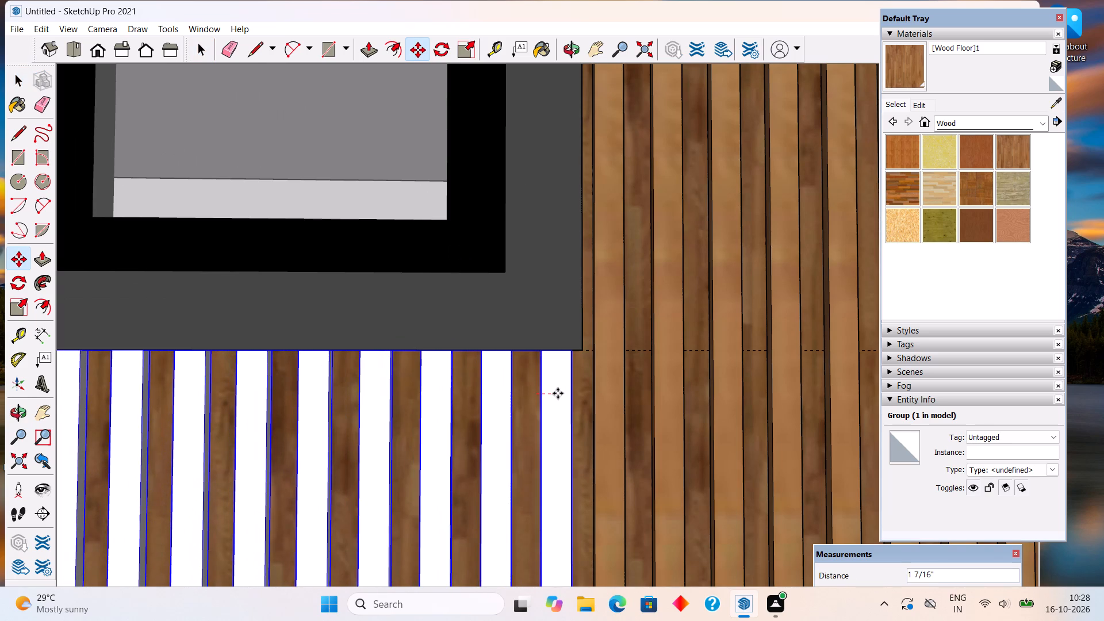
key("space")
Sample the wood material from the existing cladding strips and paint the strip group below the window with it.
scroll(558, 393, "down", 13)
middle_click_drag(557, 394, 555, 404)
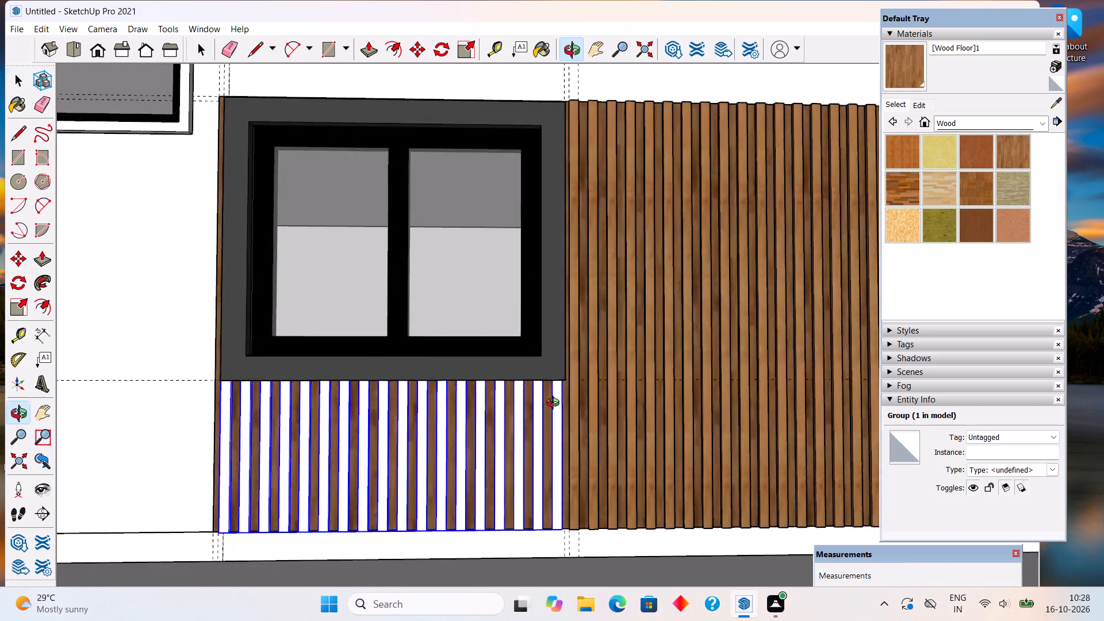
middle_click_drag(555, 404, 550, 416)
scroll(552, 421, "down", 6)
left_click(593, 516)
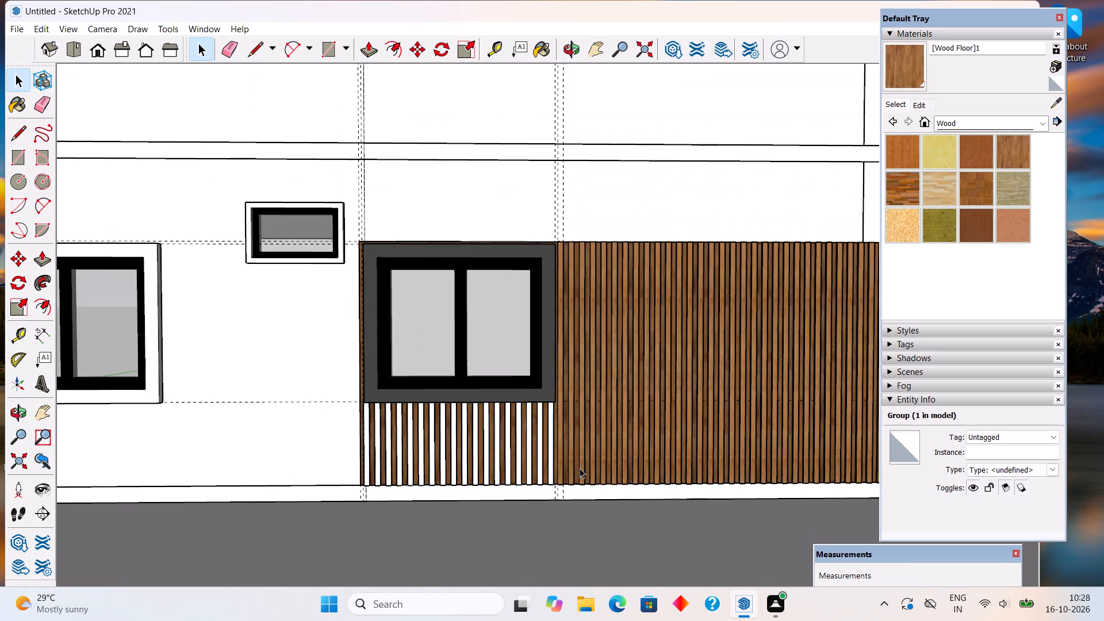
middle_click_drag(580, 468, 578, 504)
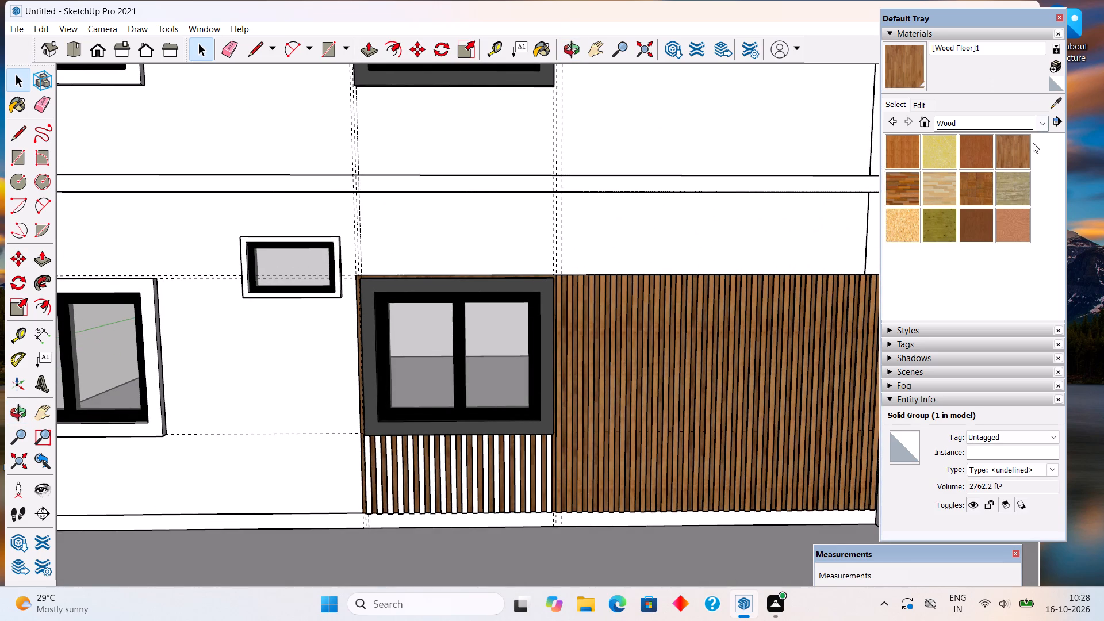
left_click(1057, 105)
scroll(876, 365, "up", 7)
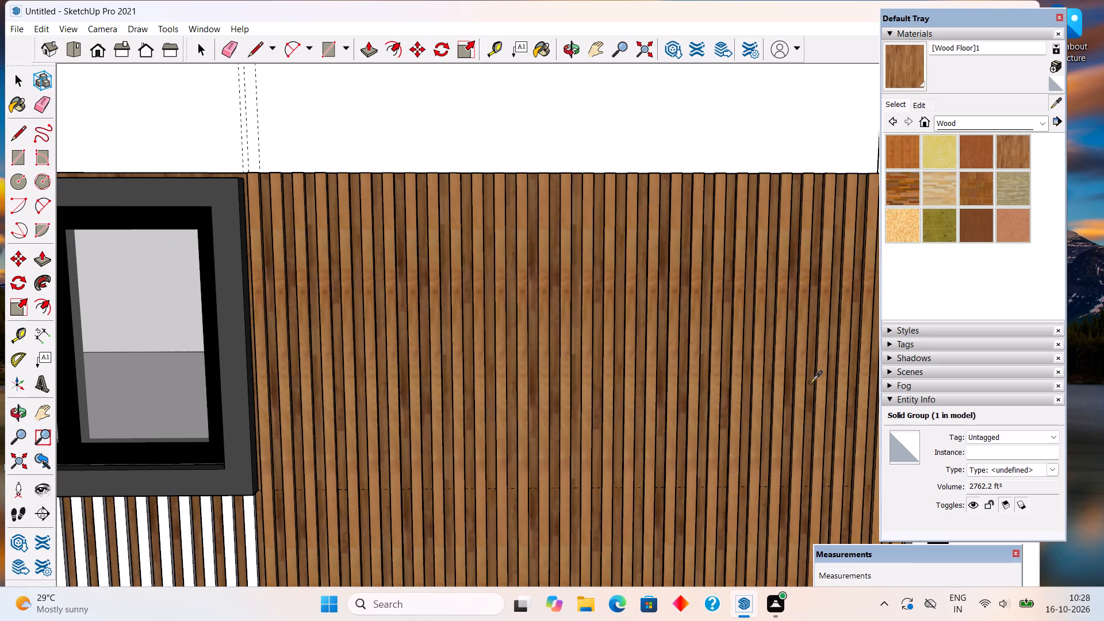
left_click(798, 390)
scroll(765, 315, "down", 5)
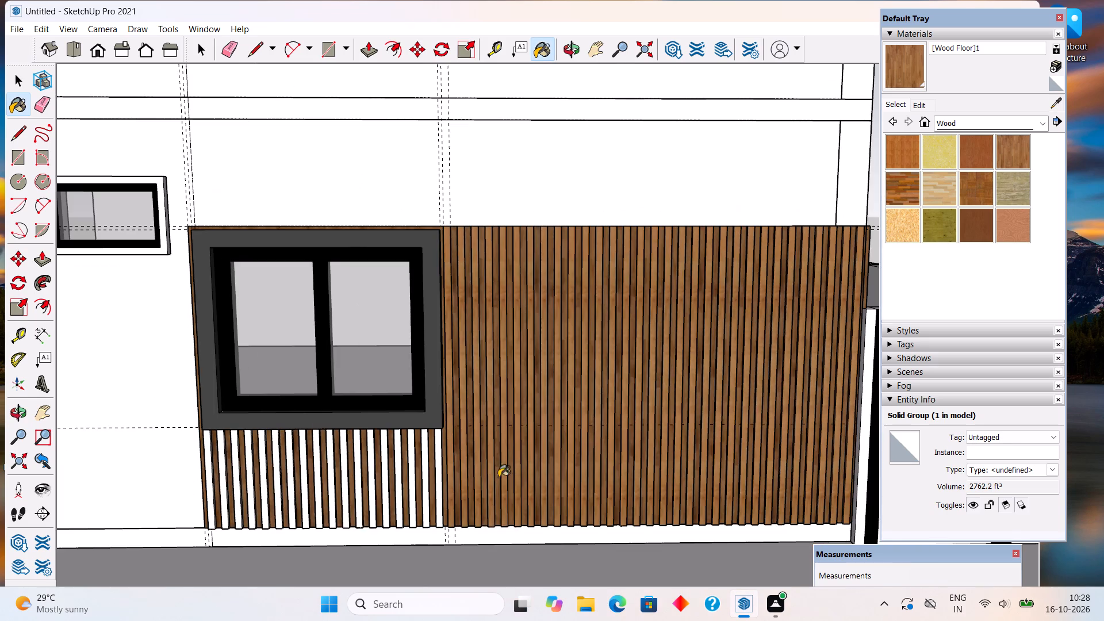
scroll(442, 478, "up", 1)
left_click(439, 478)
Place a vertical guide 2" inside the window-side edge of the wood panel around the ground-floor entrance door behind the gate.
middle_click_drag(438, 474, 436, 460)
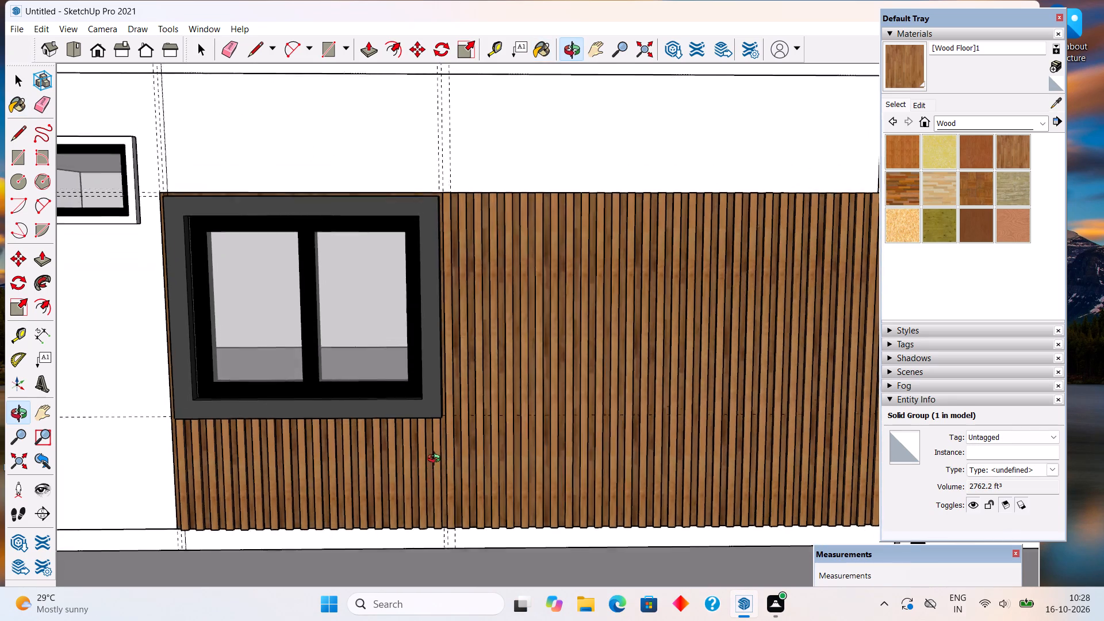
middle_click_drag(436, 460, 412, 367)
scroll(413, 367, "down", 4)
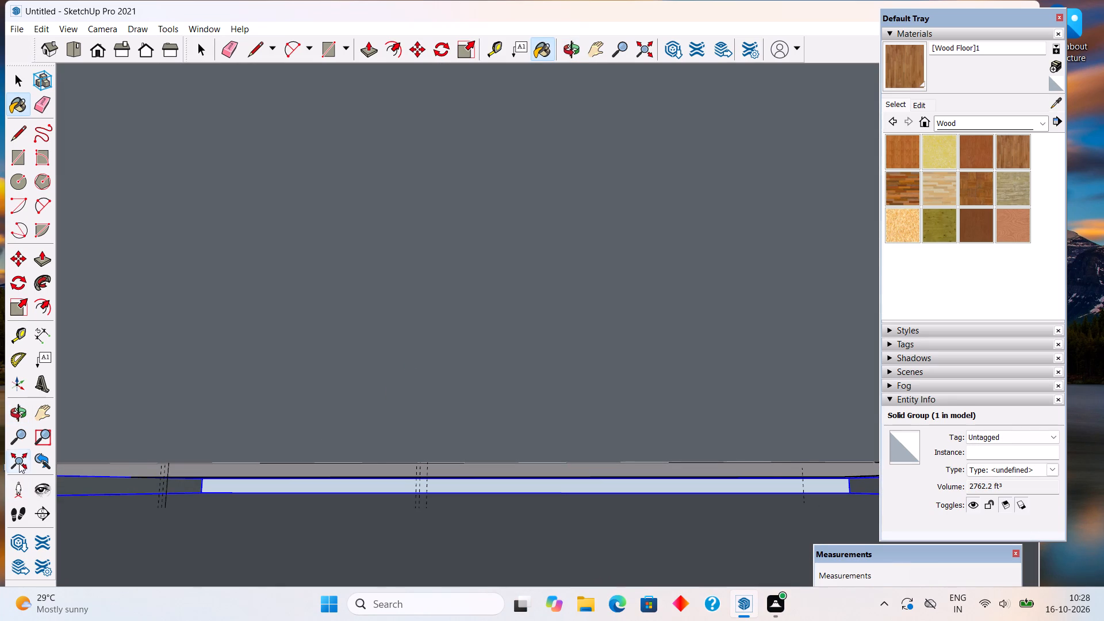
left_click(19, 463)
middle_click_drag(350, 394, 347, 470)
scroll(642, 455, "up", 4)
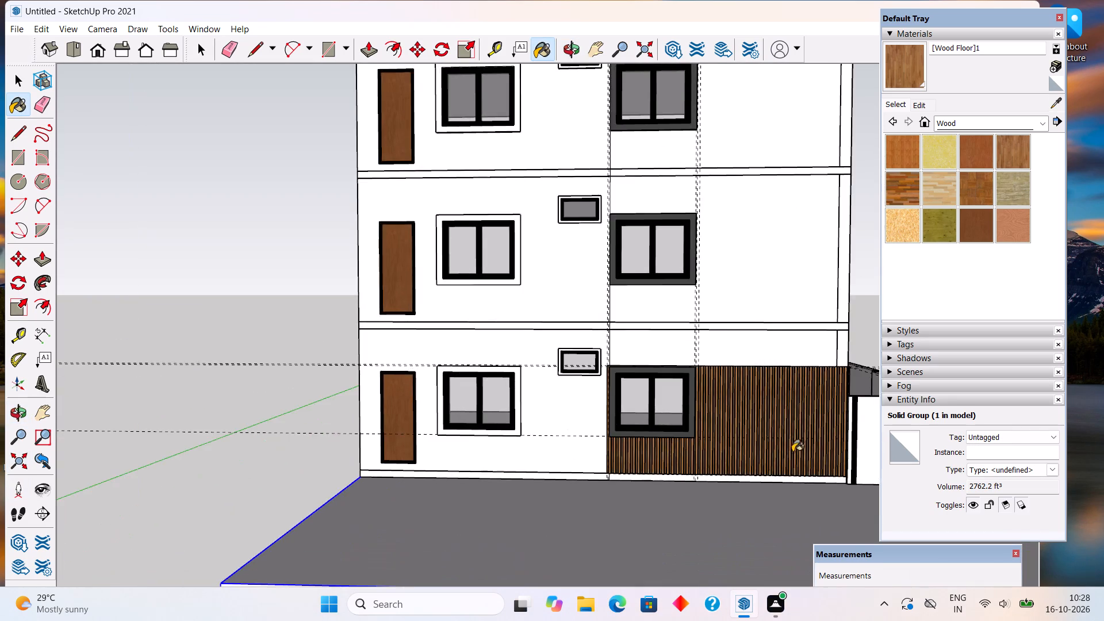
scroll(792, 452, "up", 1)
middle_click_drag(610, 439, 97, 466)
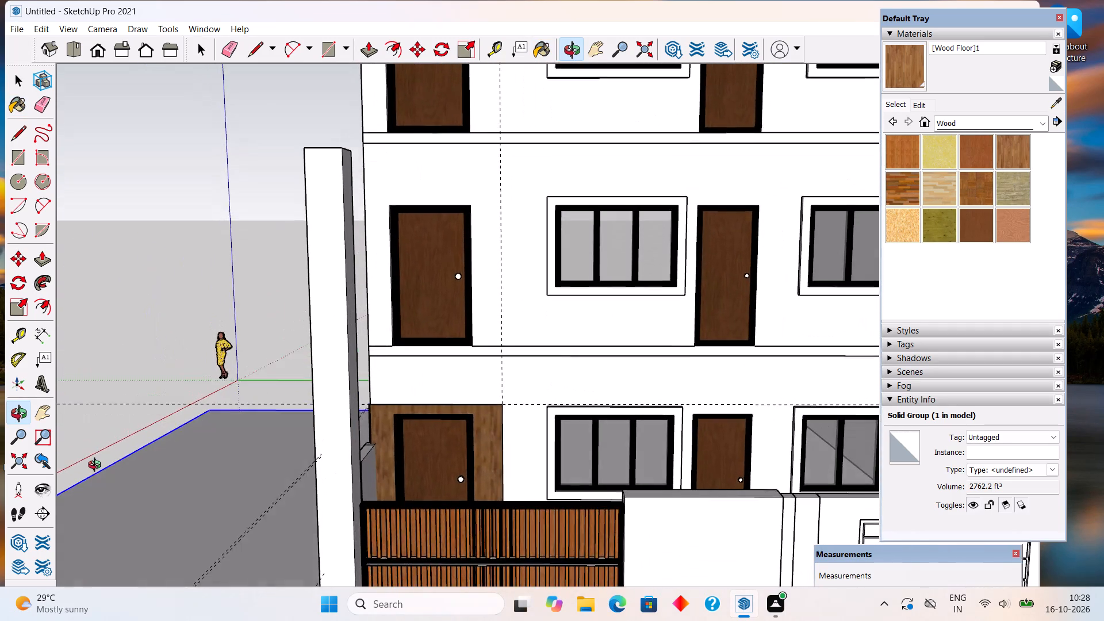
middle_click_drag(97, 466, 97, 467)
scroll(97, 467, "up", 1)
key("space")
scroll(568, 449, "up", 4)
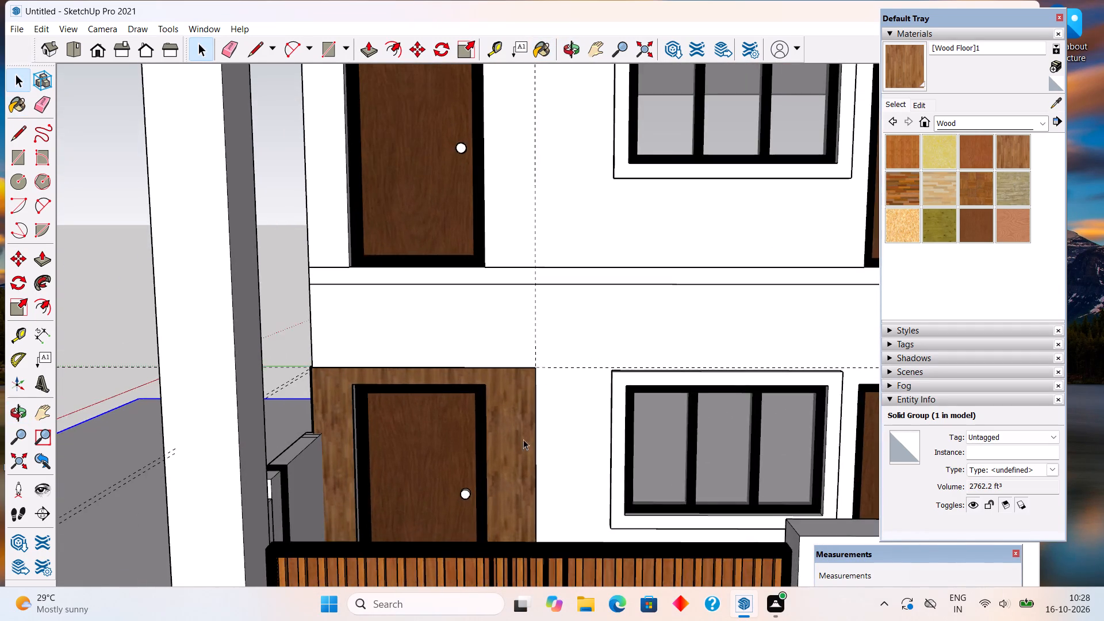
scroll(499, 440, "up", 2)
middle_click_drag(527, 431, 555, 427)
scroll(555, 427, "up", 1)
scroll(265, 394, "up", 3)
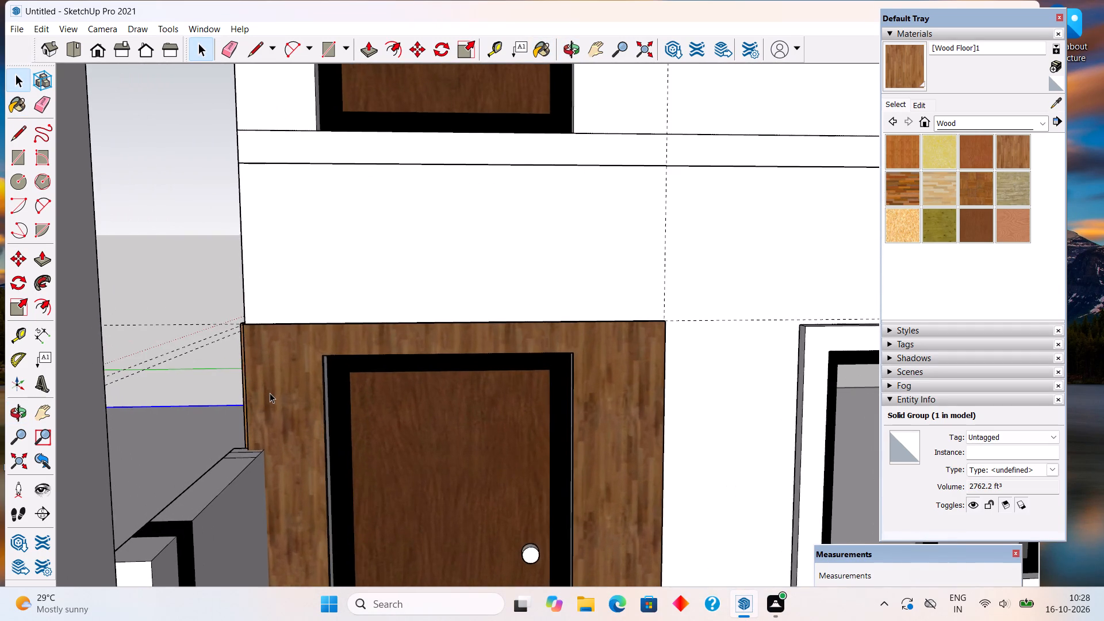
scroll(270, 392, "up", 3)
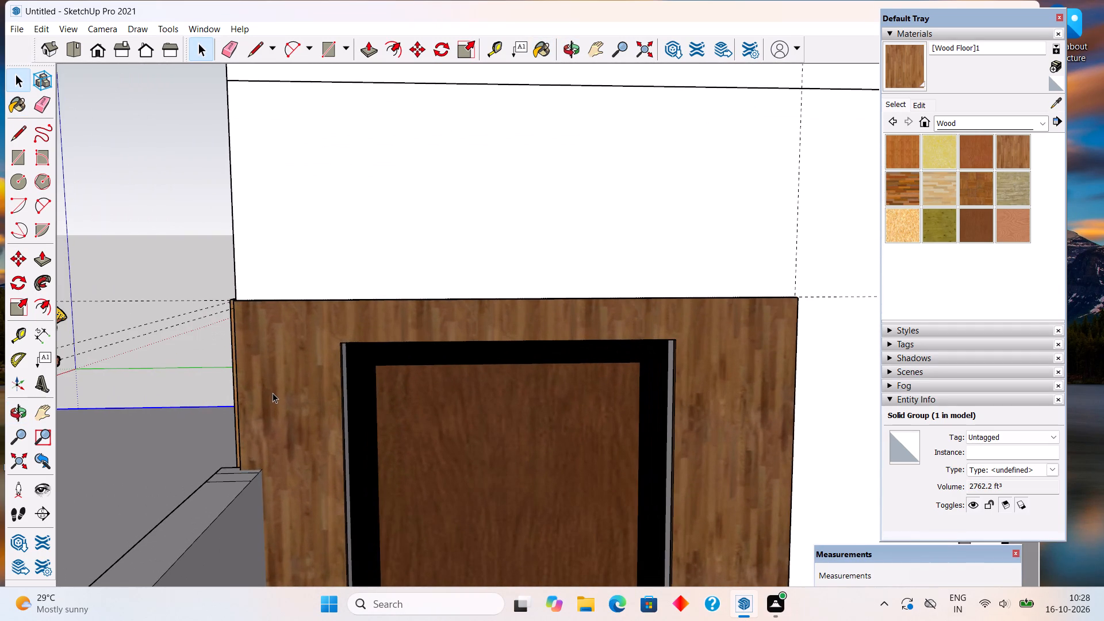
middle_click_drag(291, 393, 329, 391)
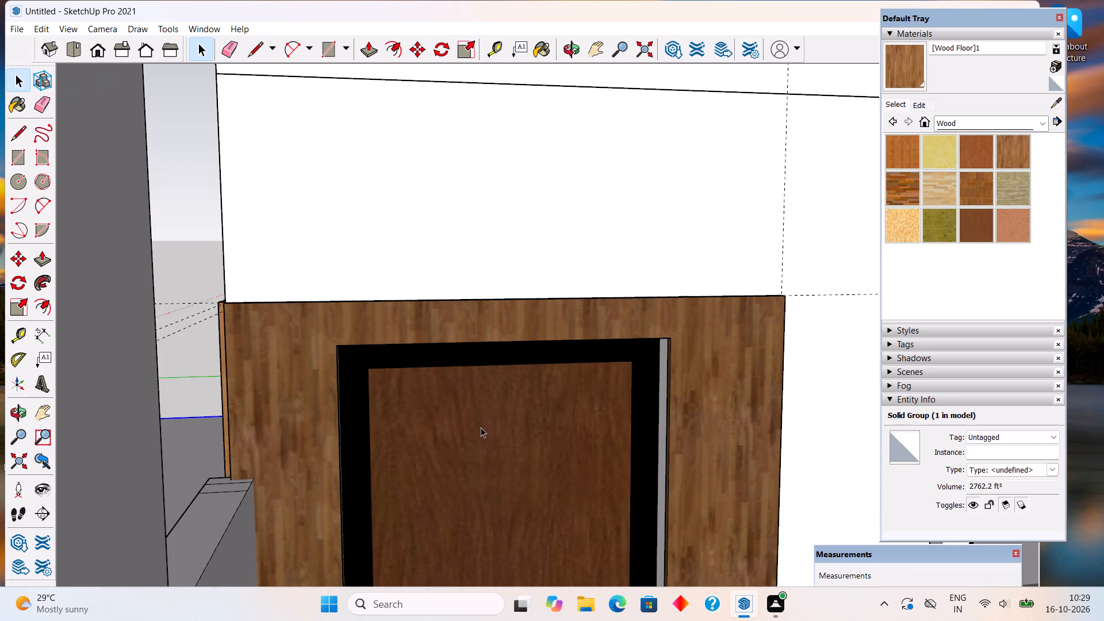
scroll(450, 439, "down", 8)
middle_click_drag(400, 393, 363, 480)
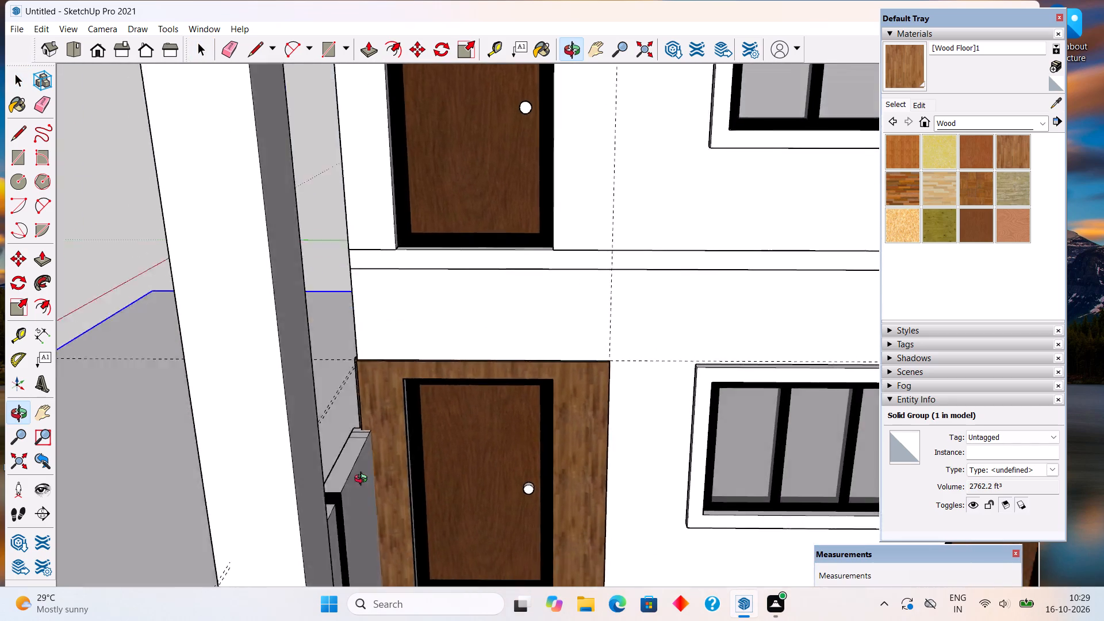
middle_click_drag(363, 480, 373, 448)
scroll(589, 457, "up", 9)
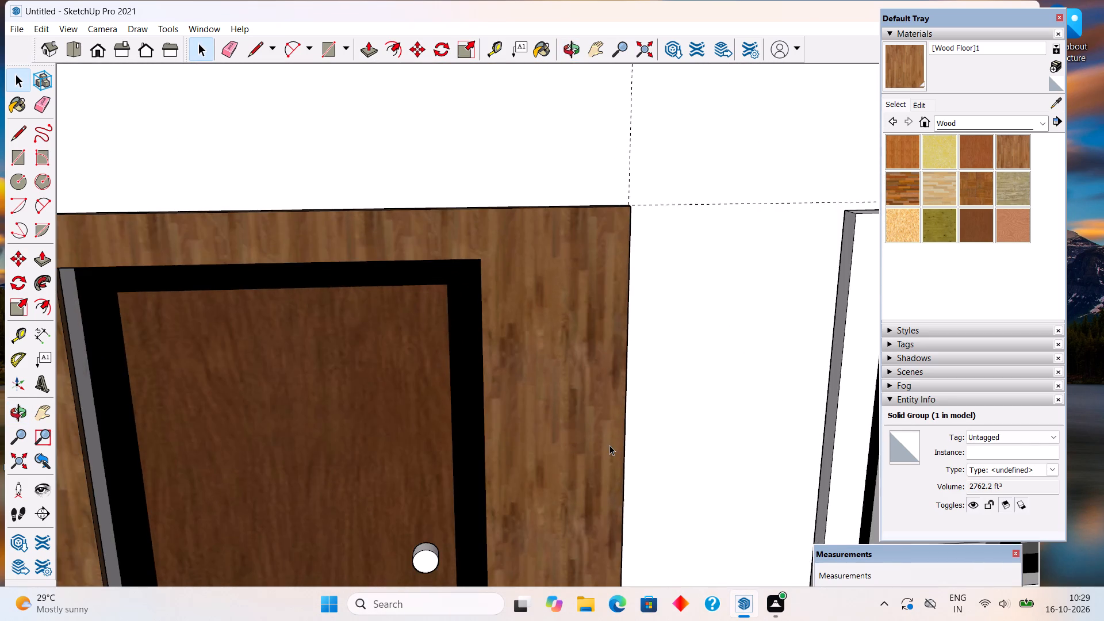
scroll(609, 445, "up", 2)
key("t")
left_click(628, 427)
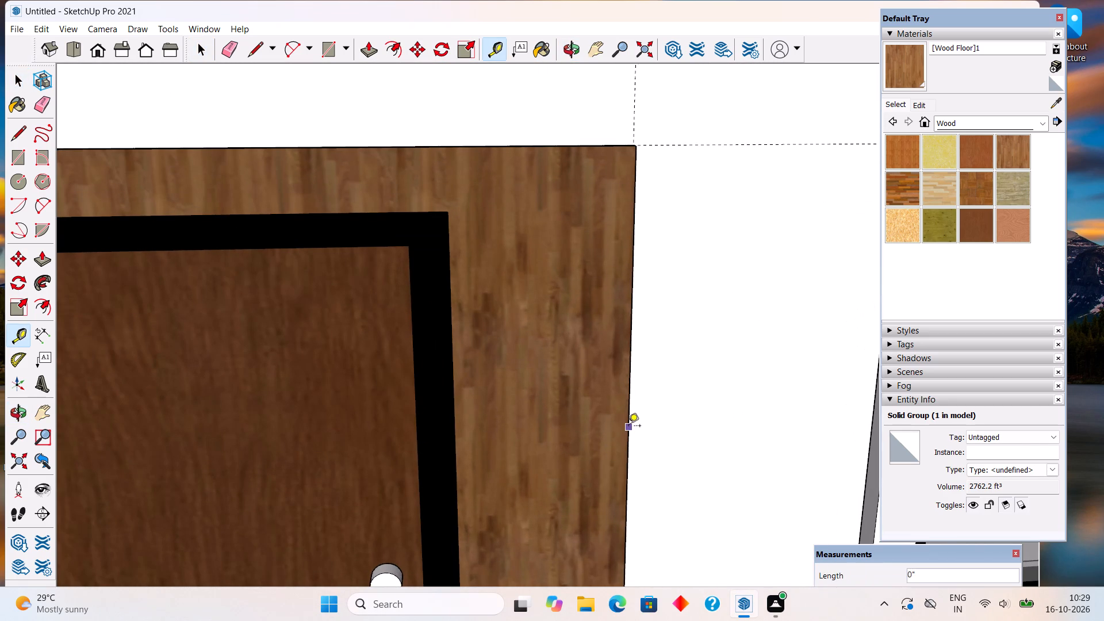
type("2\"")
key("Return")
Draw a full-height rectangle between the 2" guide and the window-side edge of the wood panel around the entrance door.
key("r")
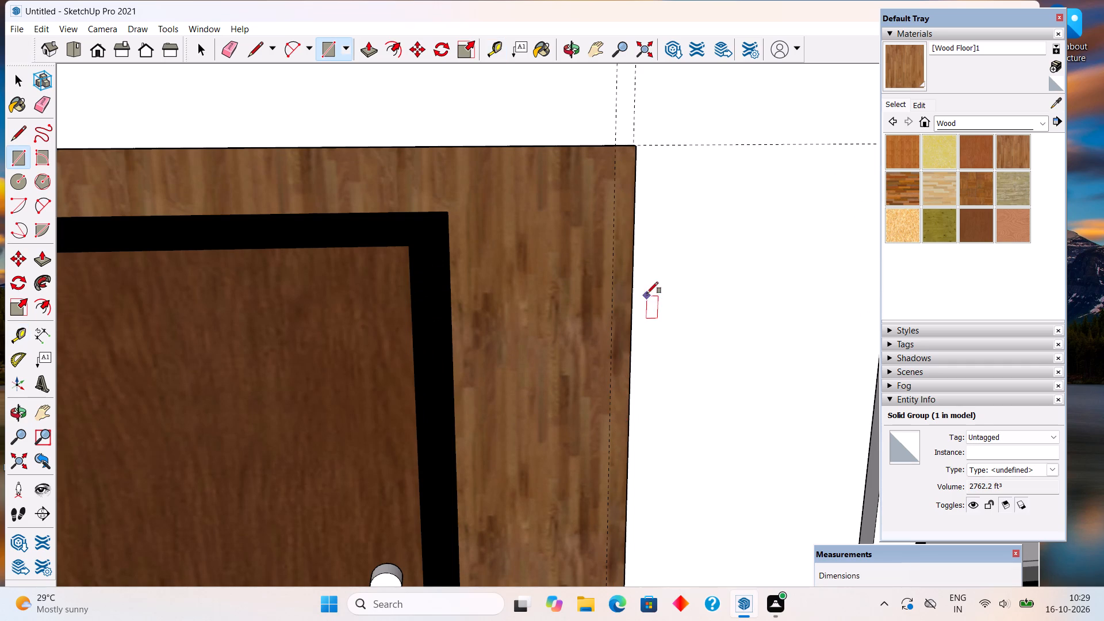
left_click(616, 149)
scroll(620, 213, "down", 12)
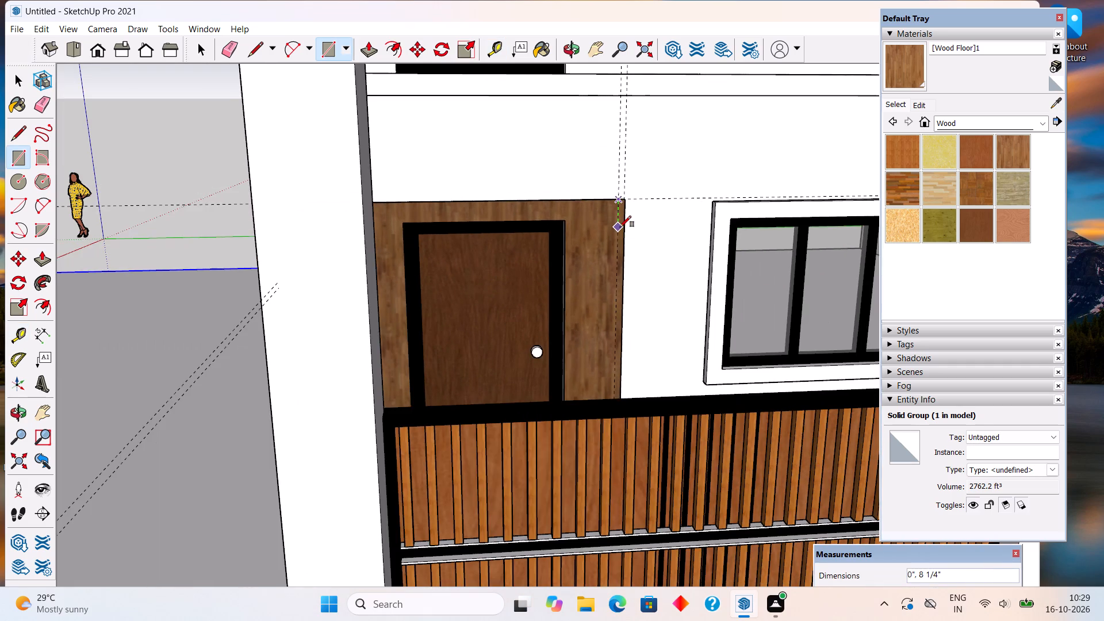
middle_click_drag(614, 247, 605, 284)
scroll(609, 420, "up", 3)
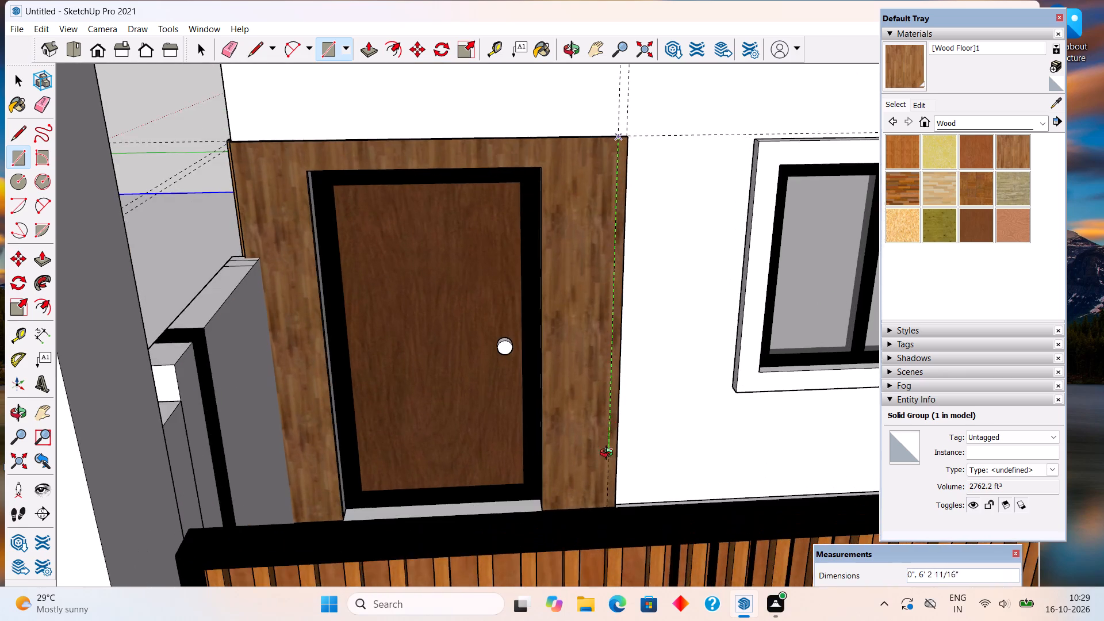
middle_click_drag(609, 454, 608, 499)
scroll(604, 515, "up", 5)
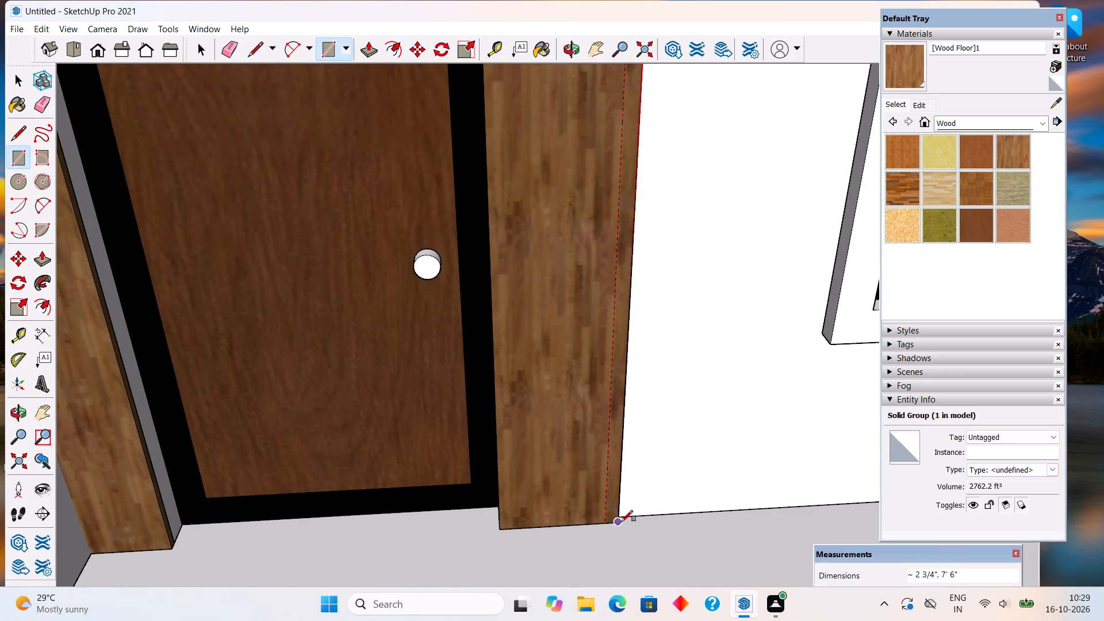
left_click(621, 521)
Extrude the narrow rectangle at the panel's edge outwards by 1".
key("p")
left_click(616, 499)
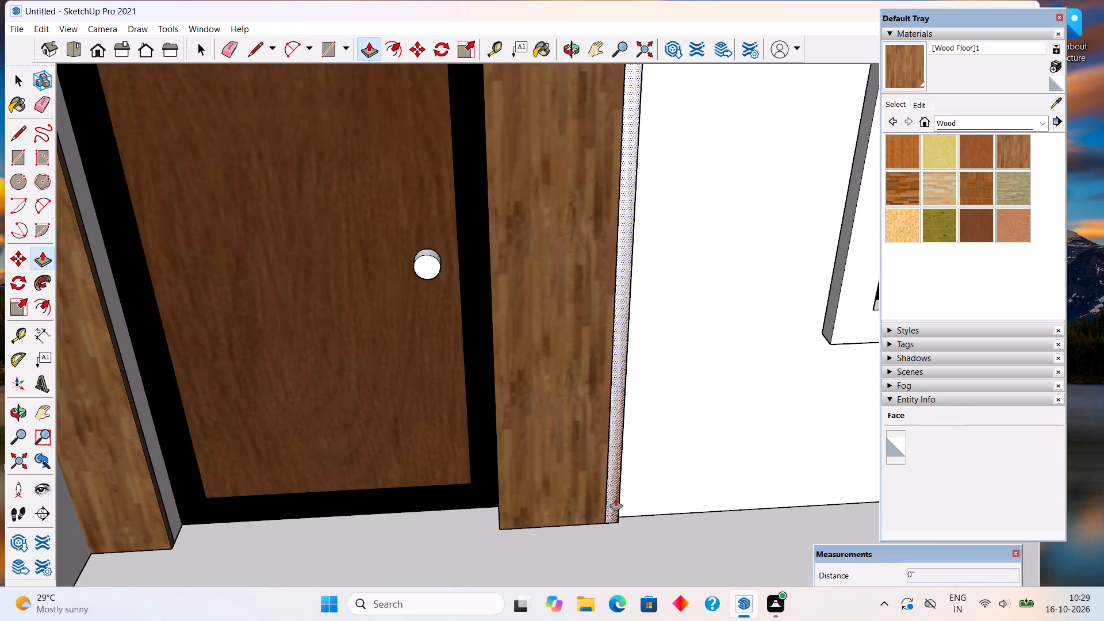
type("1\"")
key("Return")
Select all the geometry of the extruded strip and make it a group.
key("space")
triple_click(615, 504)
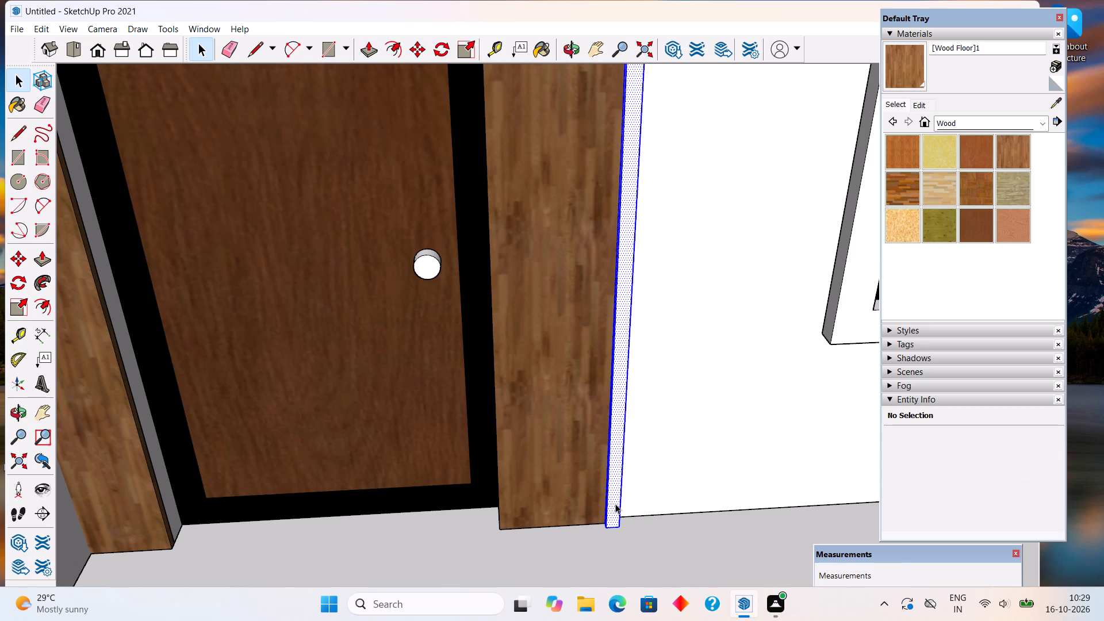
right_click(615, 504)
left_click(666, 405)
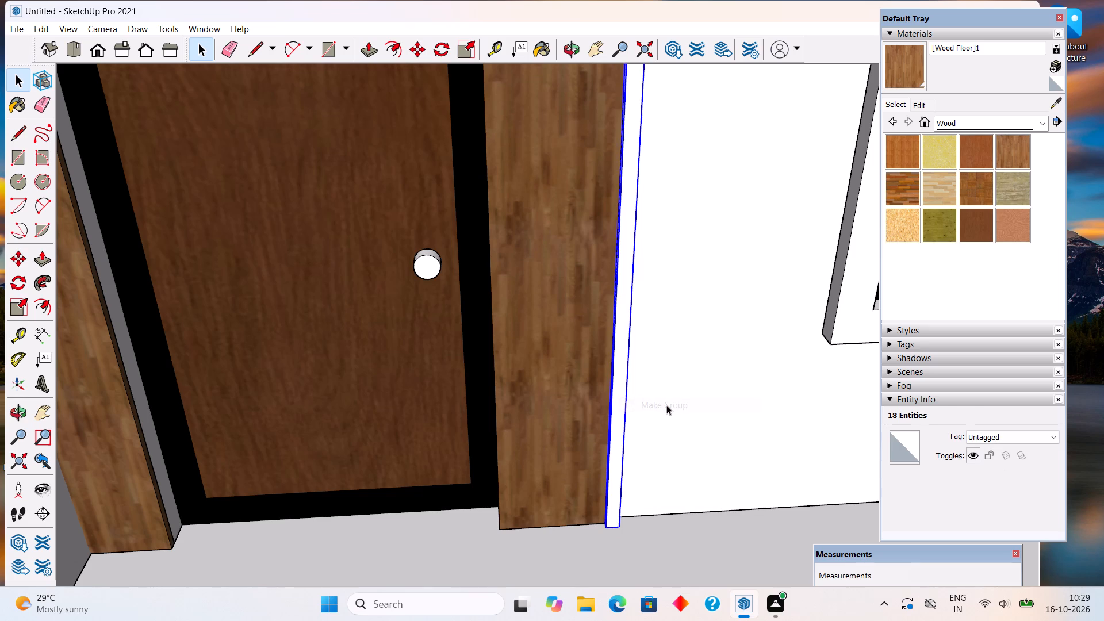
Copy the strip 4" towards the entrance door and array it as six copies at that spacing.
scroll(609, 530, "up", 6)
key("m")
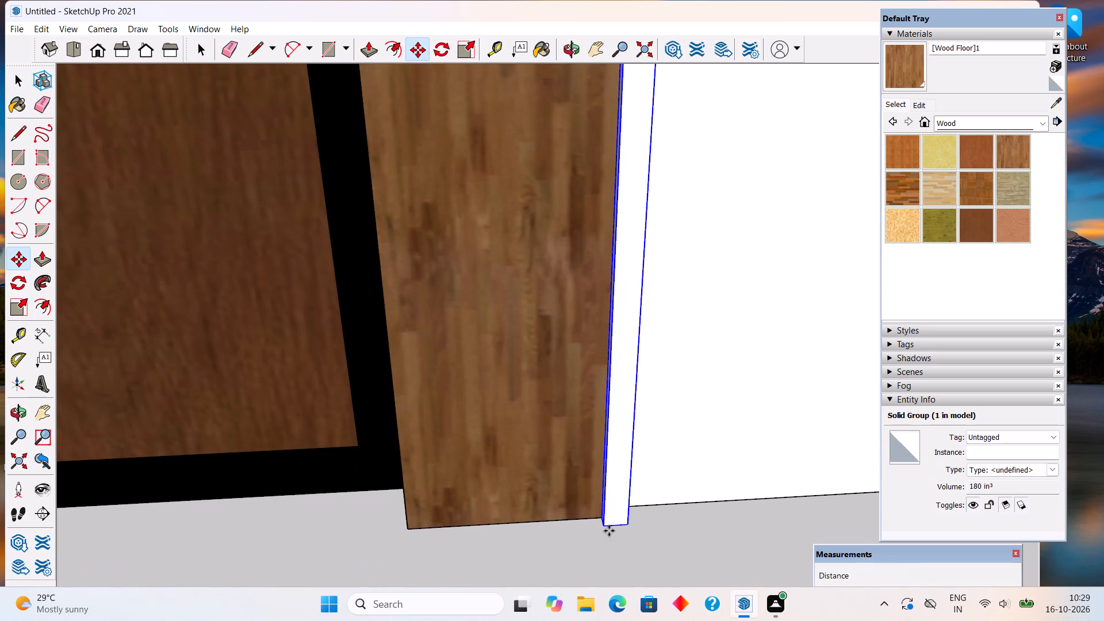
left_click(606, 528)
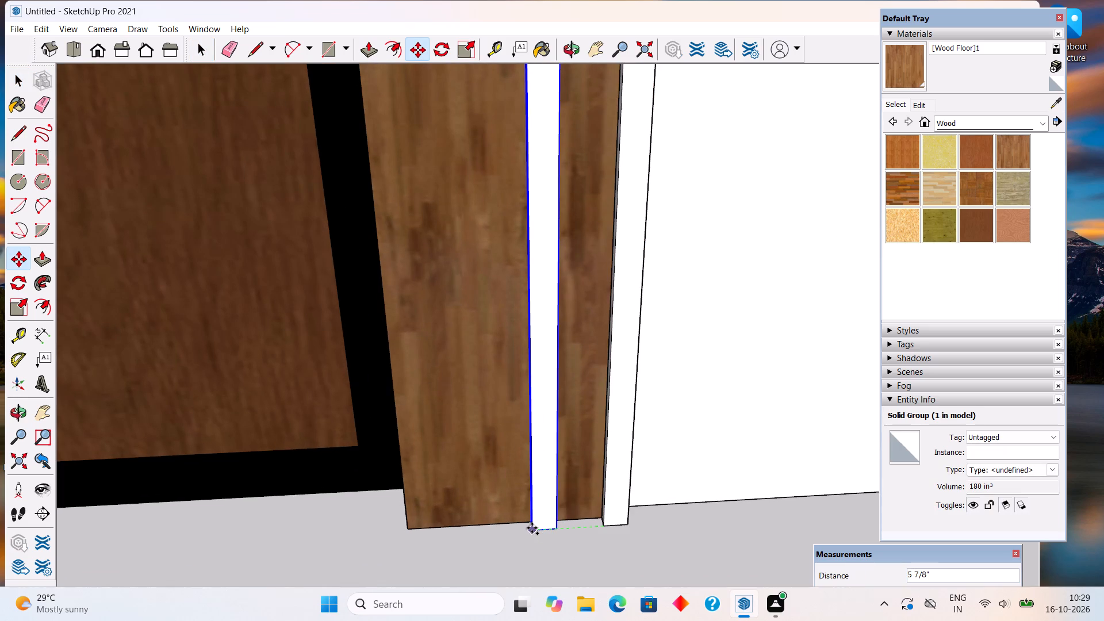
type("4\"")
key("Return")
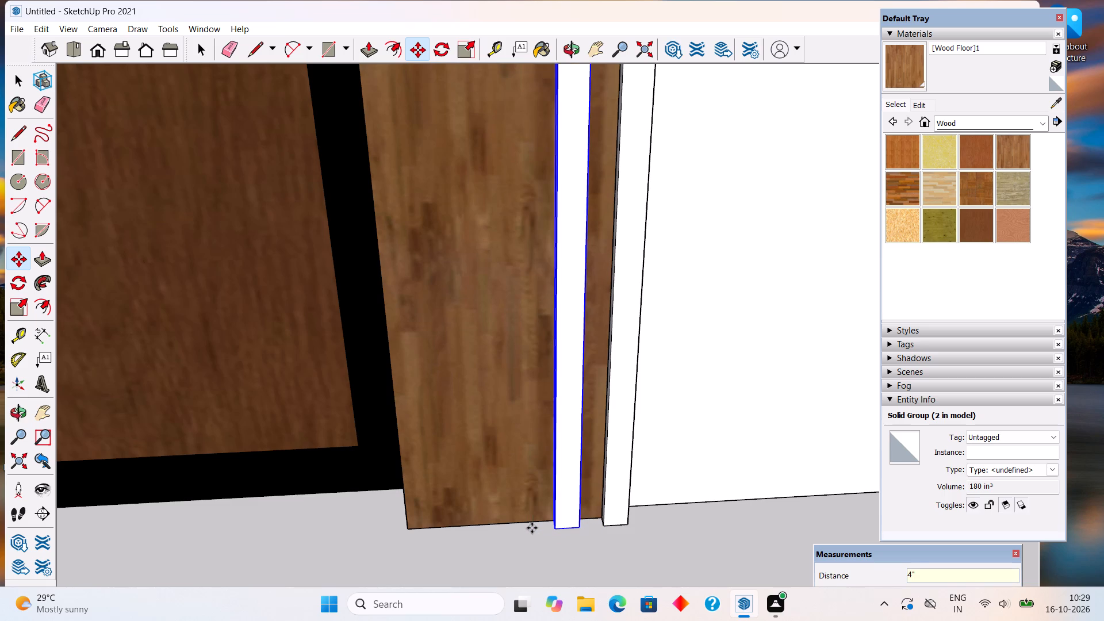
key("x")
key("6")
key("Return")
key("space")
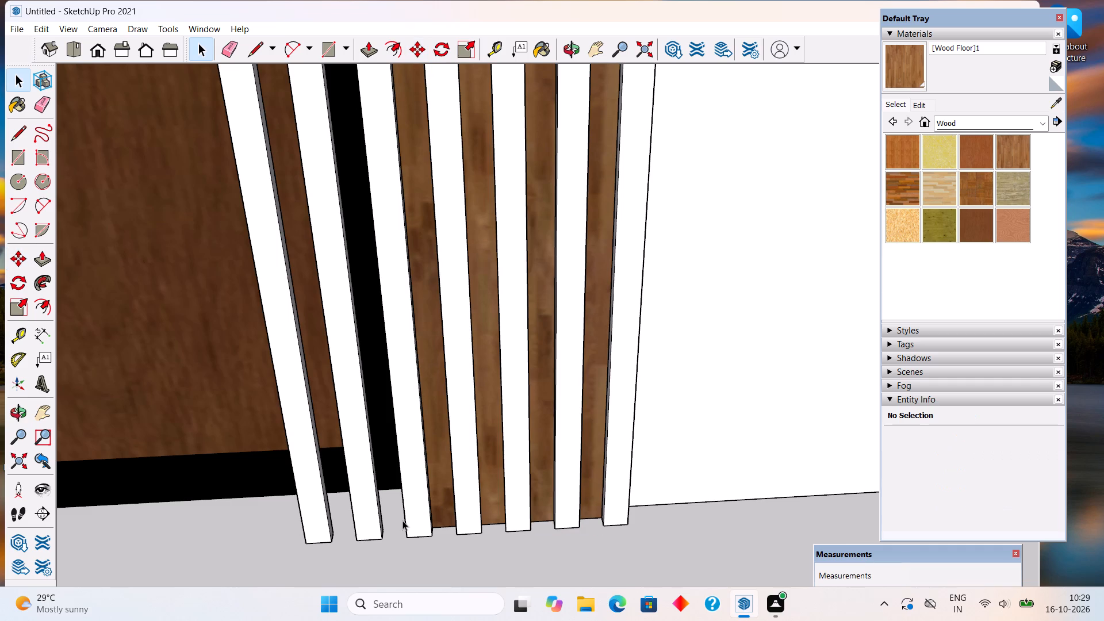
Delete the two copied strips that overlap the door and its frame.
left_click(378, 523)
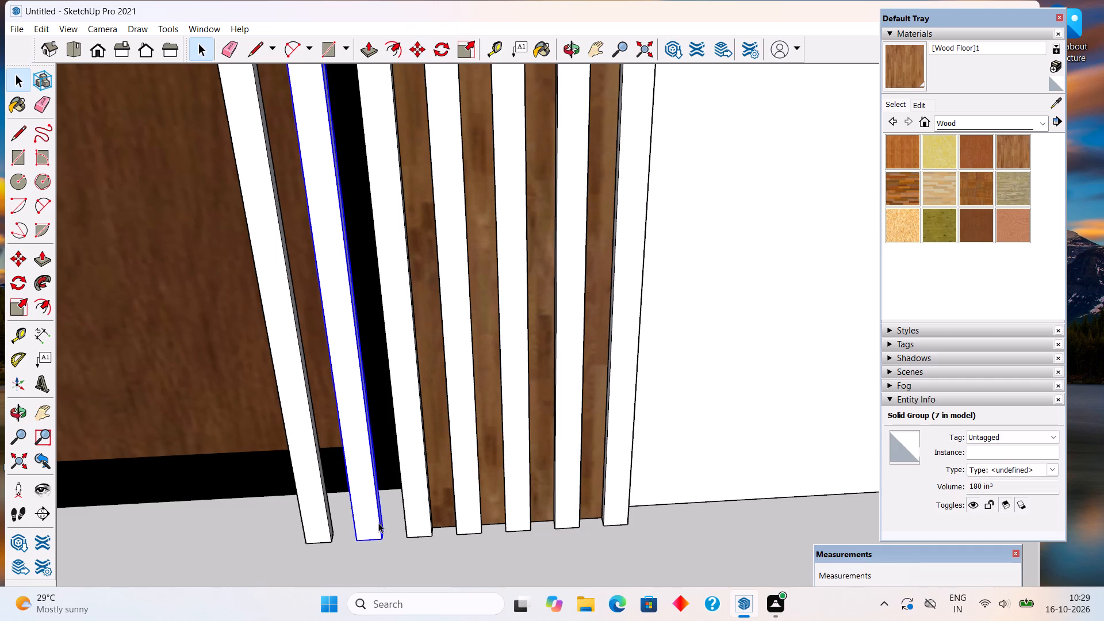
key("Delete")
left_click(330, 523)
key("Delete")
Move the remaining strip nearest the door about 1 1/16" horizontally towards the window side.
middle_click_drag(418, 497, 641, 455)
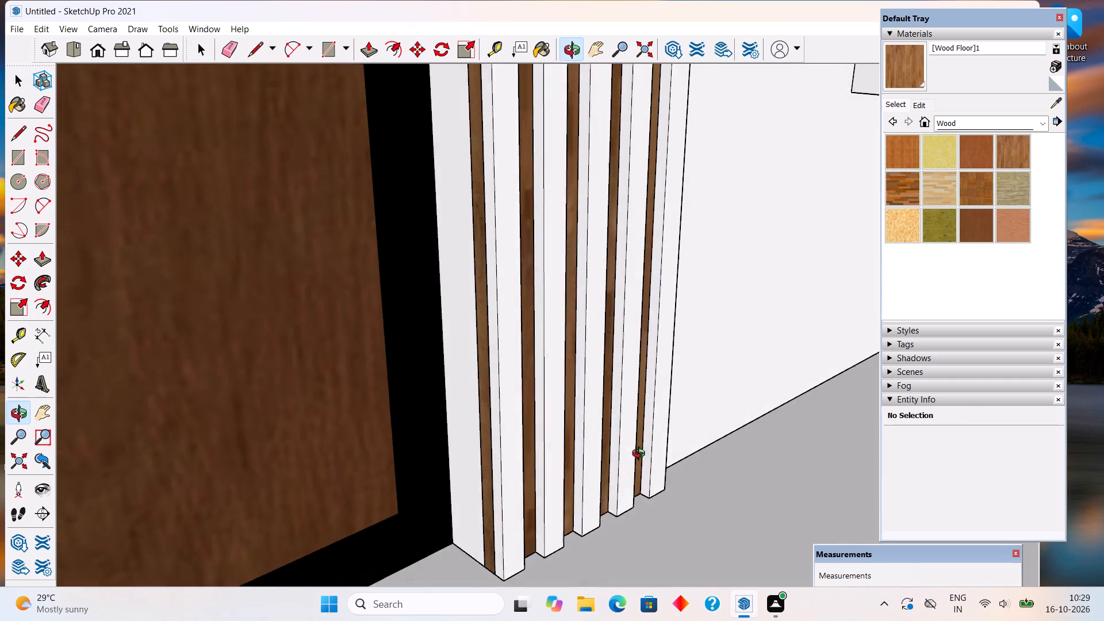
middle_click_drag(641, 455, 653, 454)
middle_click_drag(536, 526, 586, 476)
scroll(531, 555, "up", 6)
left_click(538, 553)
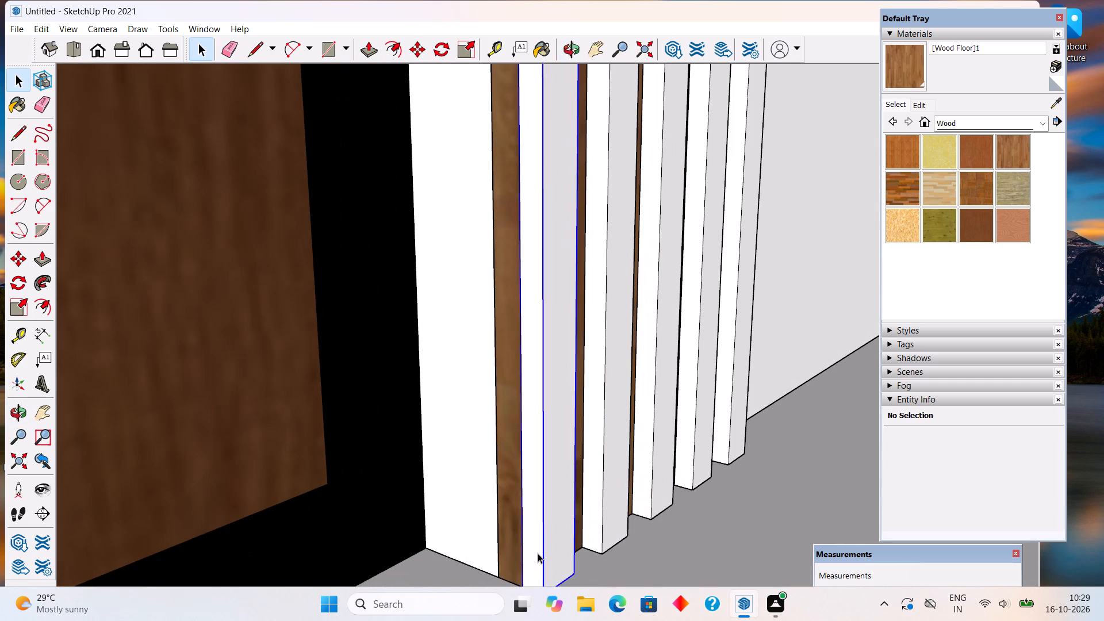
key("m")
left_click(538, 553)
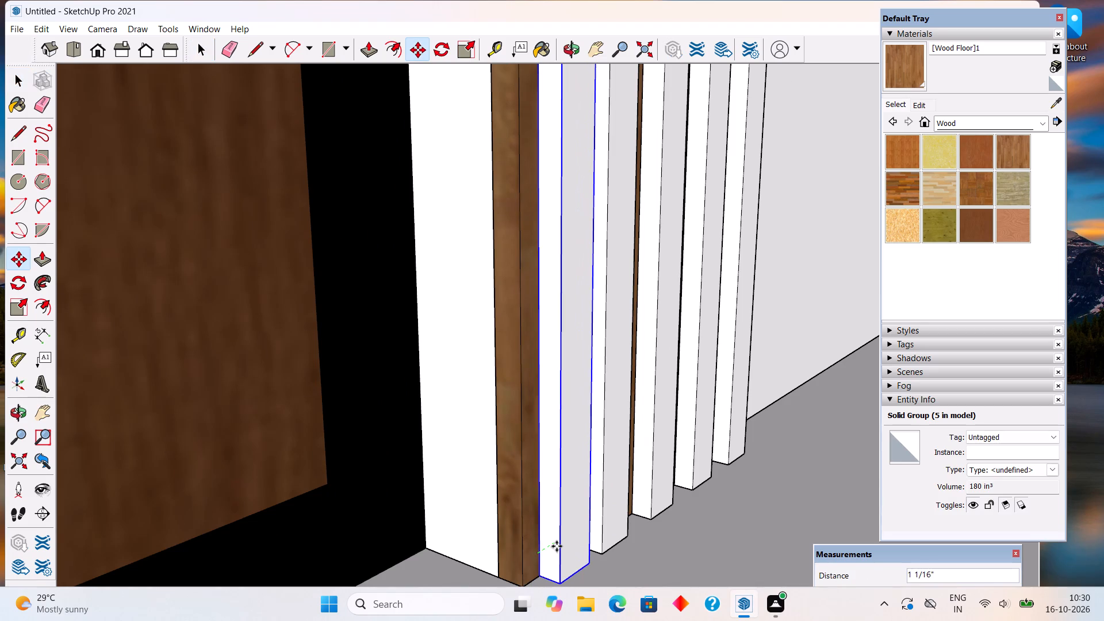
left_click(557, 546)
key("space")
Move the second strip from the door about 3/4" horizontally towards the window side to even out the spacing.
scroll(537, 551, "down", 6)
middle_click_drag(618, 541, 427, 516)
scroll(451, 527, "down", 4)
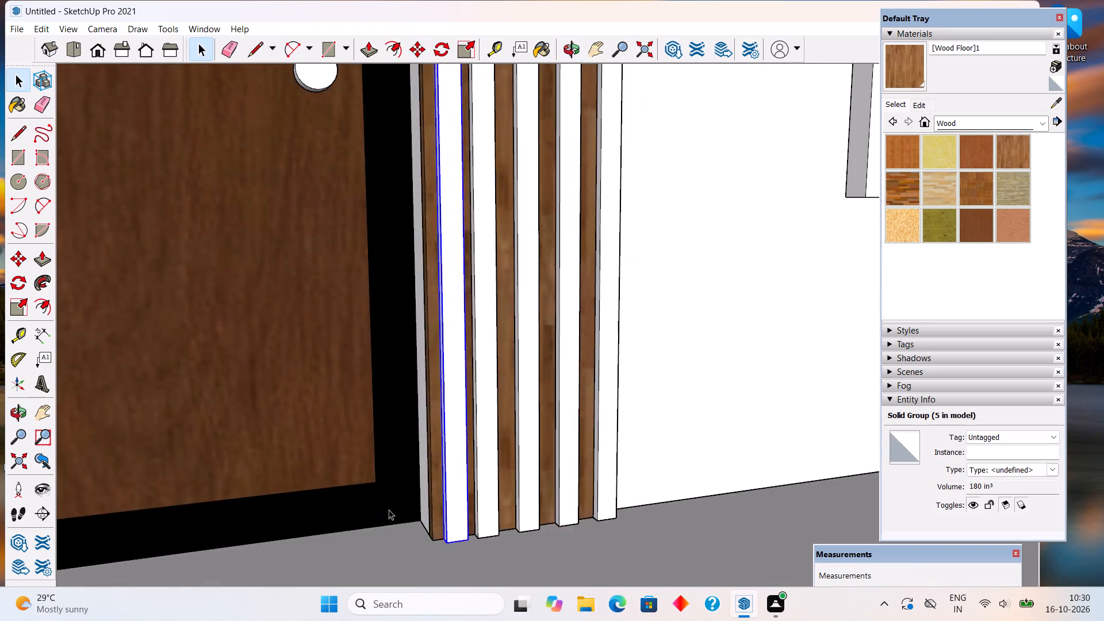
scroll(389, 509, "down", 5)
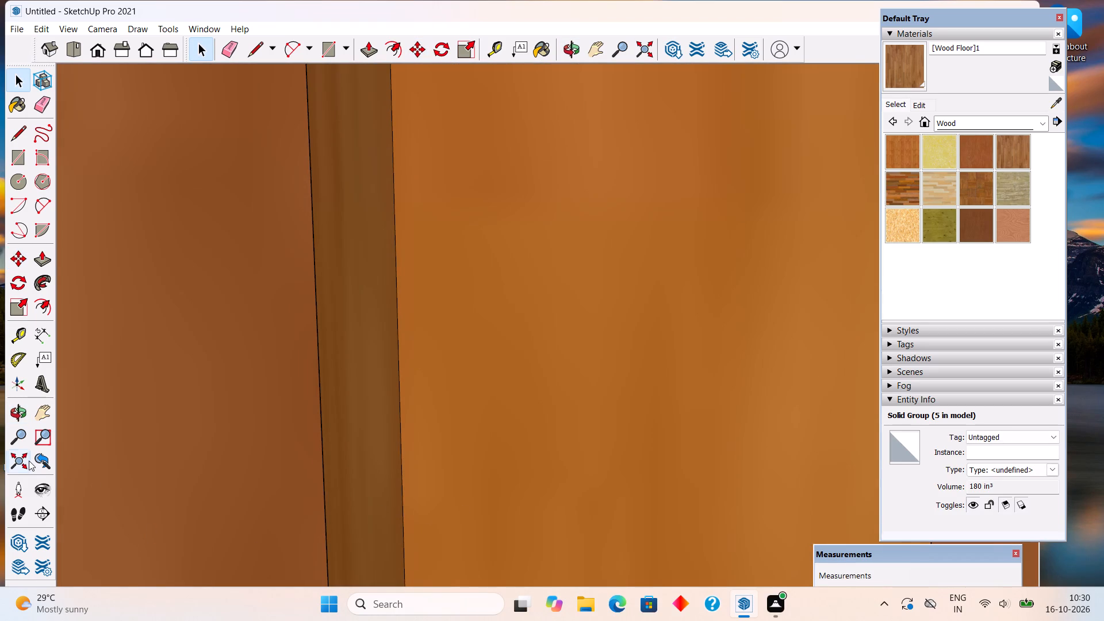
left_click(29, 461)
middle_click_drag(606, 458, 529, 460)
scroll(534, 443, "up", 5)
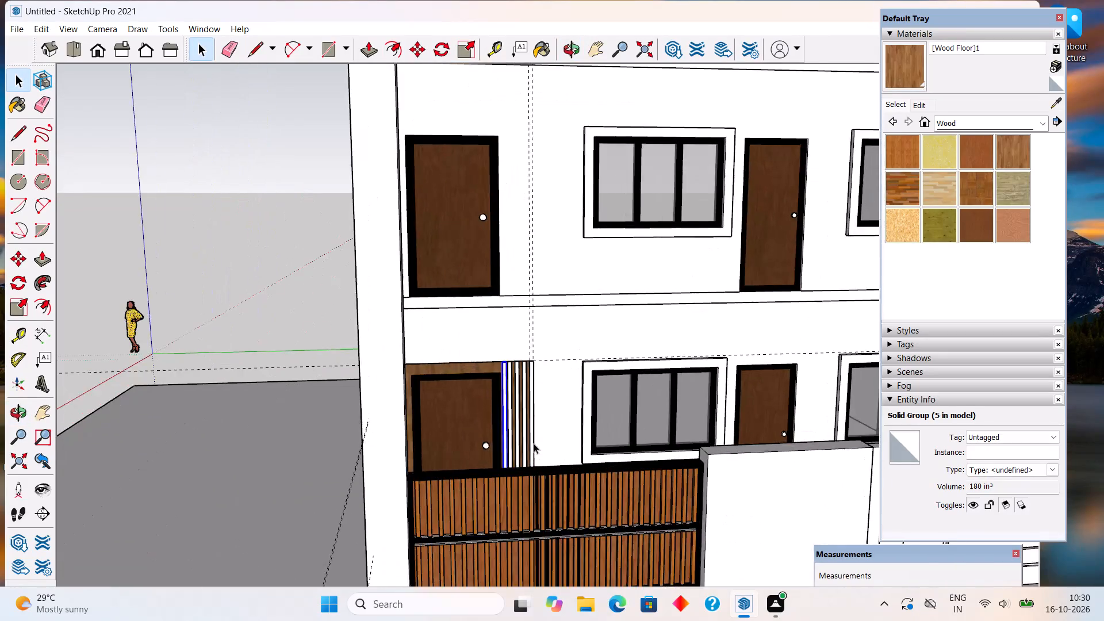
scroll(534, 443, "up", 7)
scroll(487, 419, "up", 5)
left_click(491, 411)
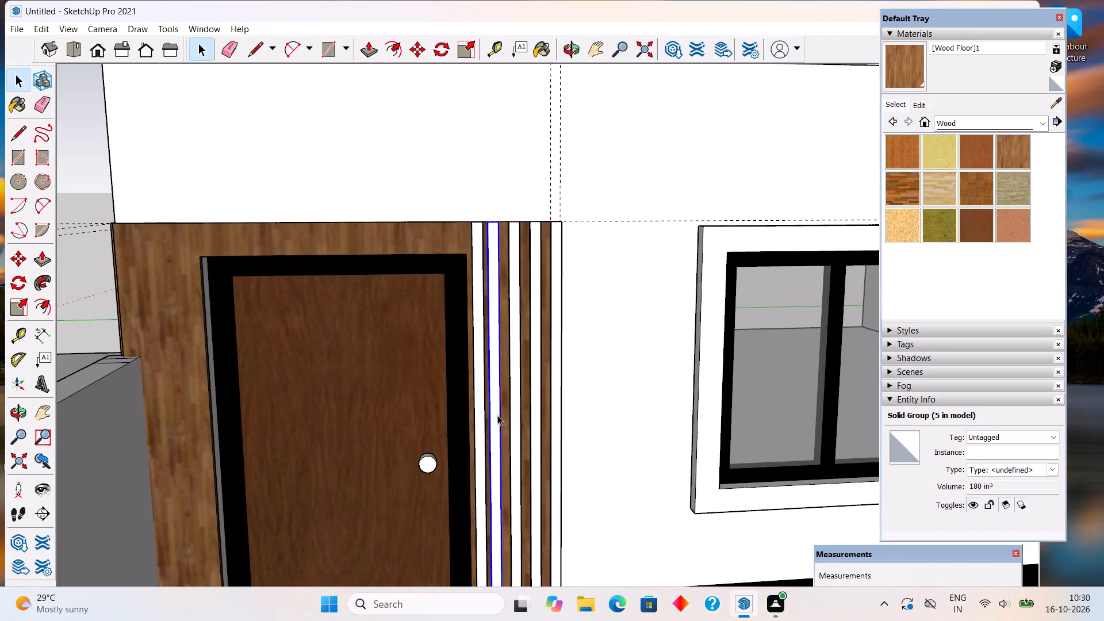
scroll(498, 416, "up", 5)
key("m")
left_click(498, 416)
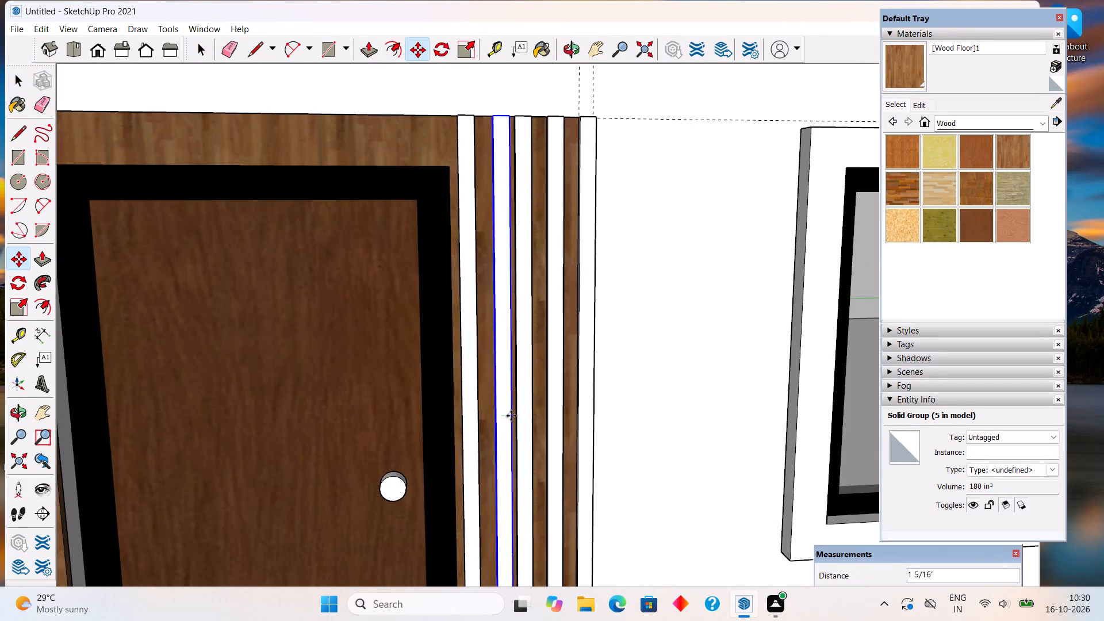
scroll(508, 416, "up", 6)
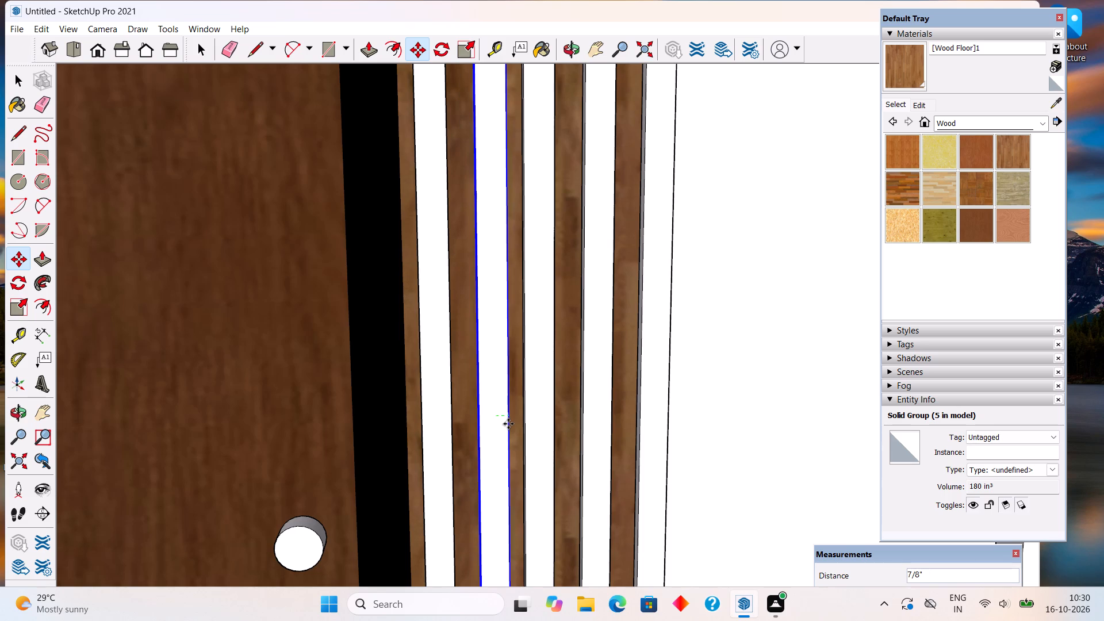
left_click(507, 417)
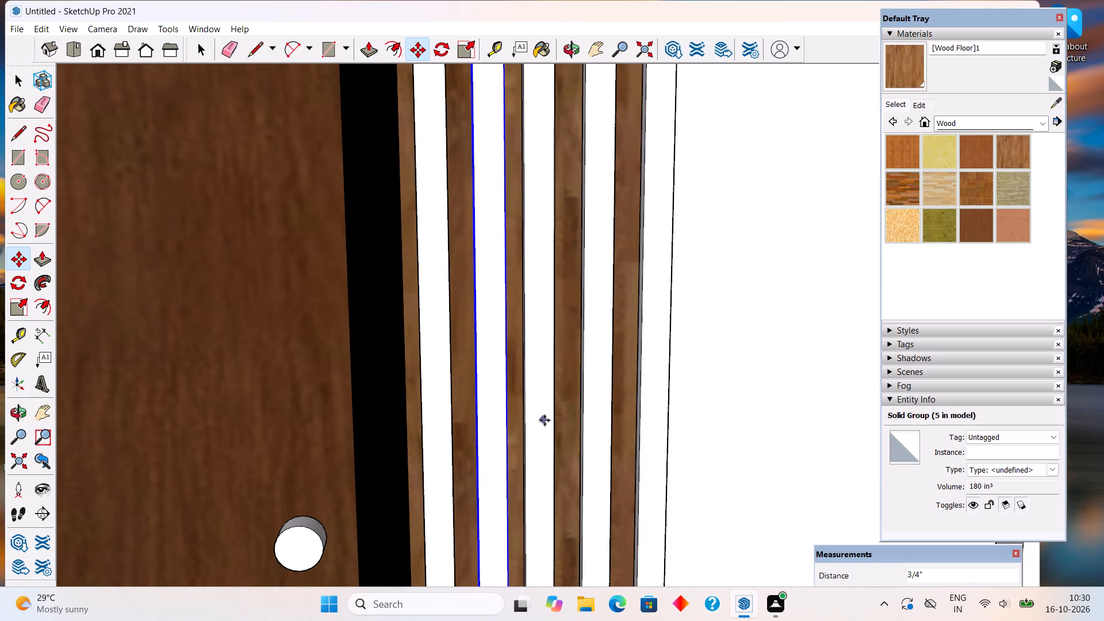
Move the third strip from the door about 3/4" horizontally towards the window side.
left_click(545, 420)
key("space")
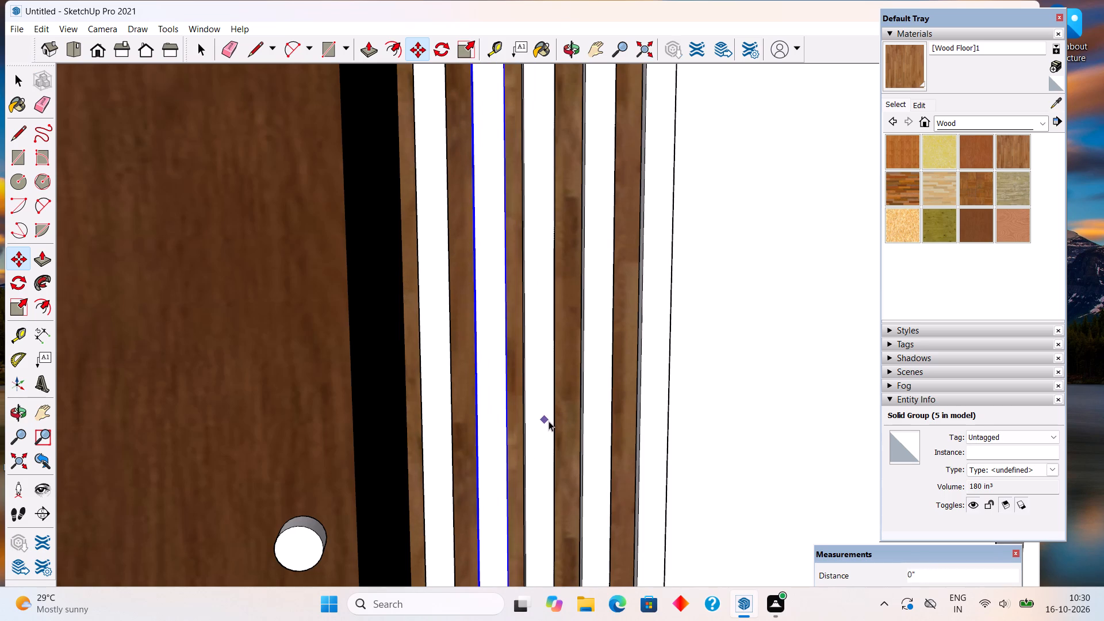
left_click(549, 421)
key("m")
left_click(549, 421)
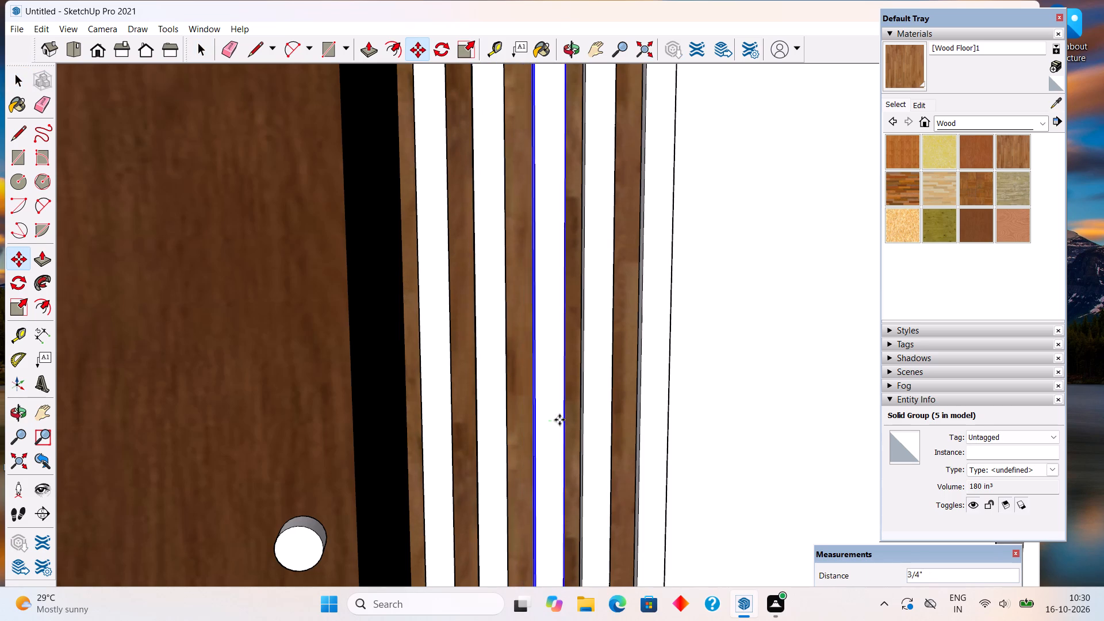
left_click(559, 420)
key("space")
Move the fourth strip from the door slightly towards the window side to even out the gaps.
left_click(591, 421)
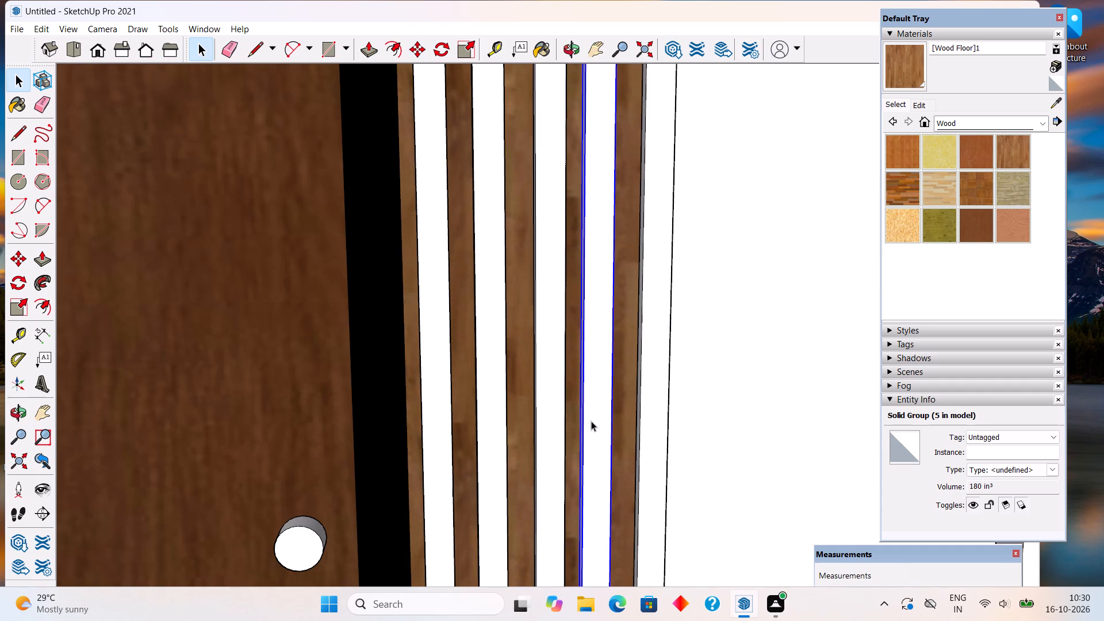
key("m")
left_click(591, 421)
left_click(605, 421)
key("space")
Paint all five vertical strips beside the entrance door with the current Wood Floor material and clear the selection.
scroll(605, 421, "down", 4)
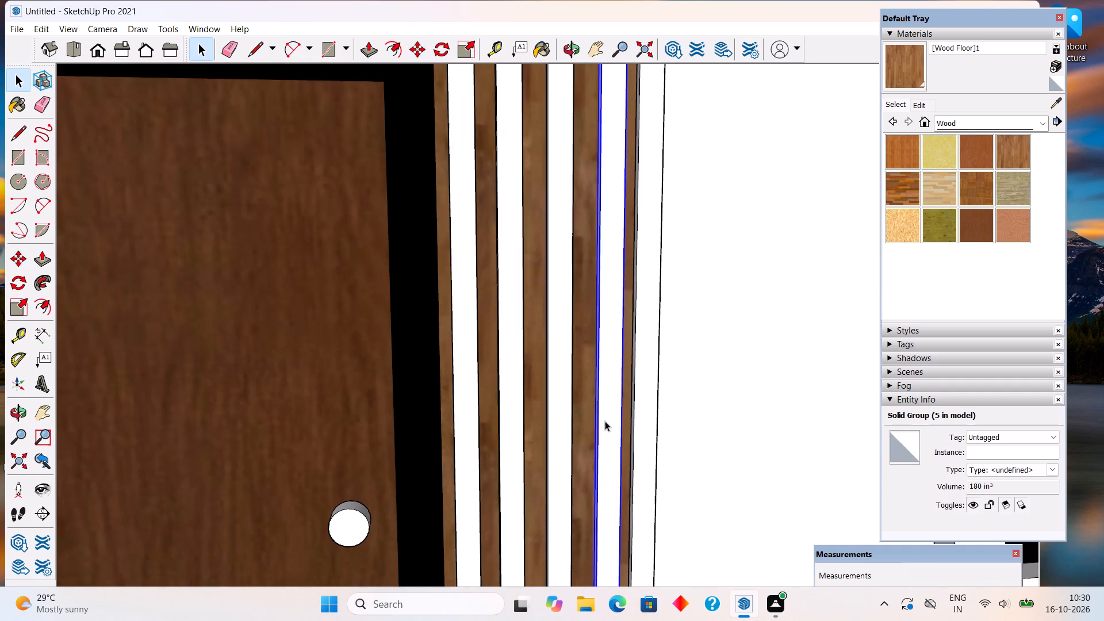
scroll(605, 421, "down", 5)
scroll(605, 420, "up", 1)
scroll(605, 420, "down", 10)
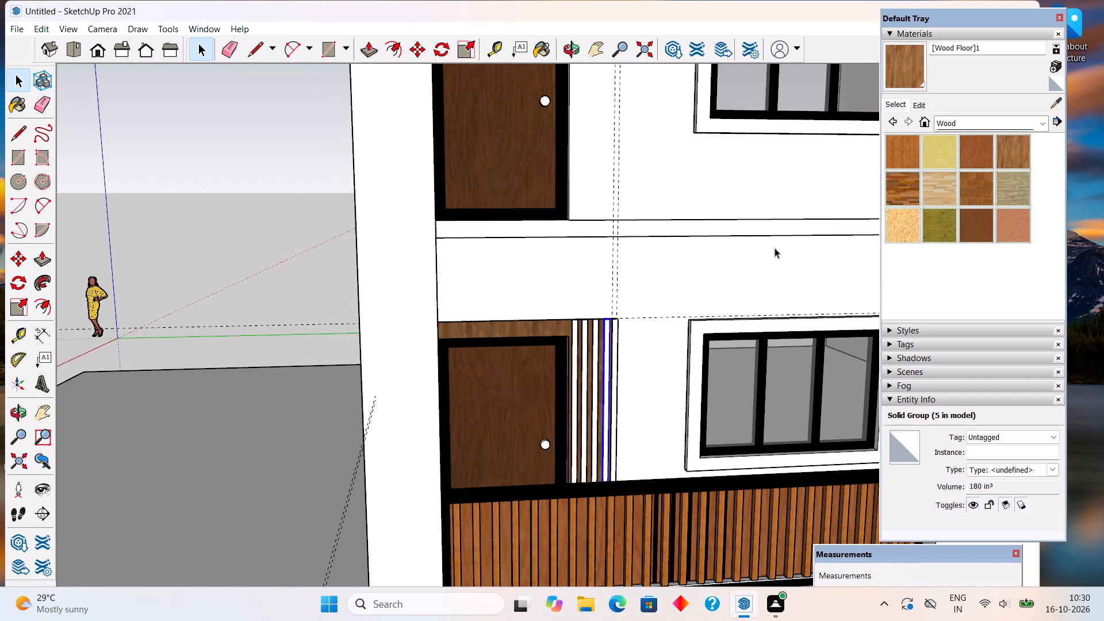
left_click(918, 70)
scroll(616, 323, "up", 5)
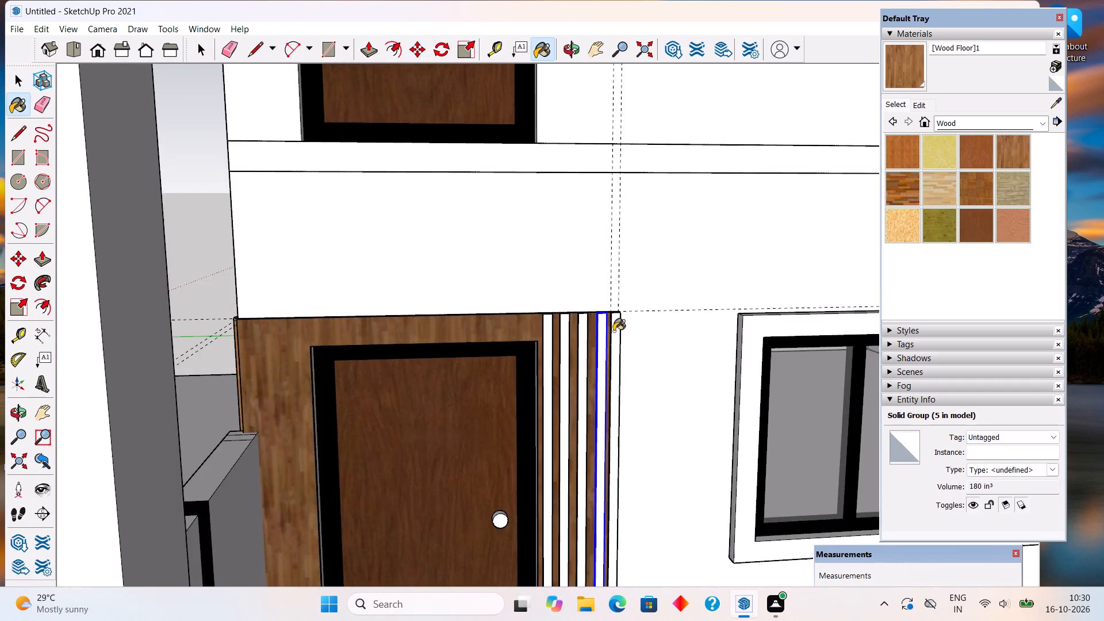
scroll(614, 331, "up", 5)
left_click(614, 343)
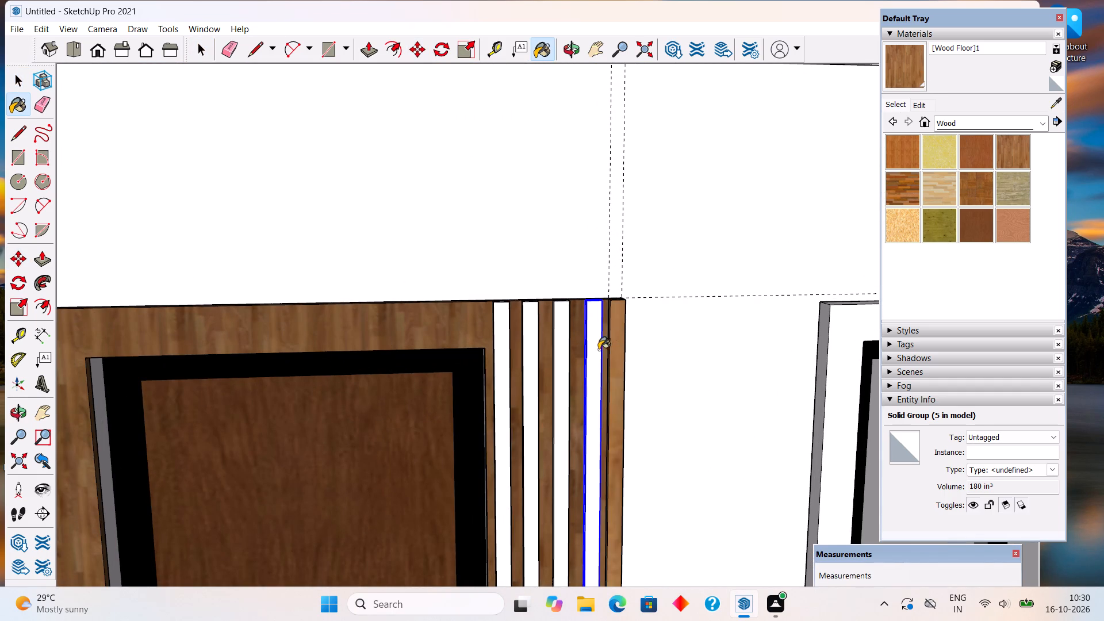
left_click(589, 358)
left_click(566, 376)
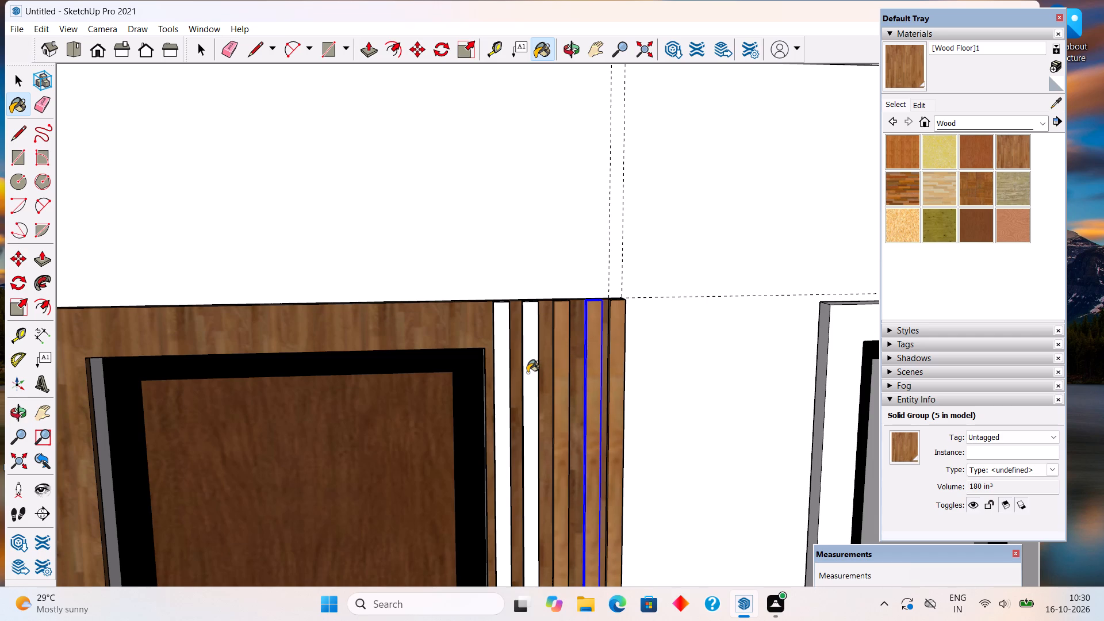
left_click(527, 373)
left_click(504, 374)
scroll(524, 332, "down", 6)
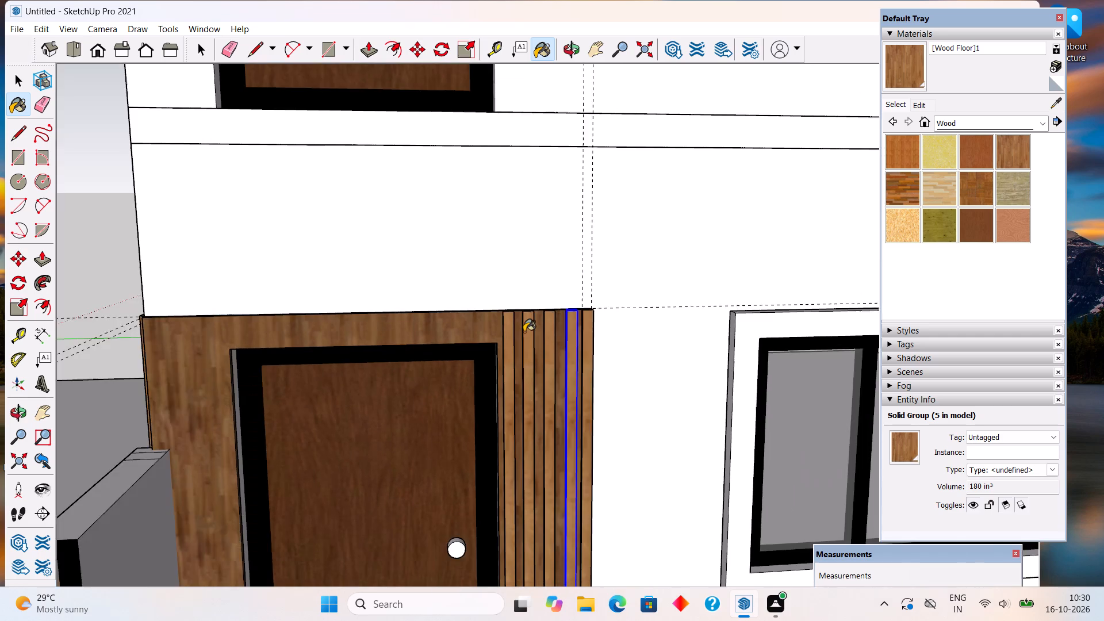
scroll(519, 341, "down", 7)
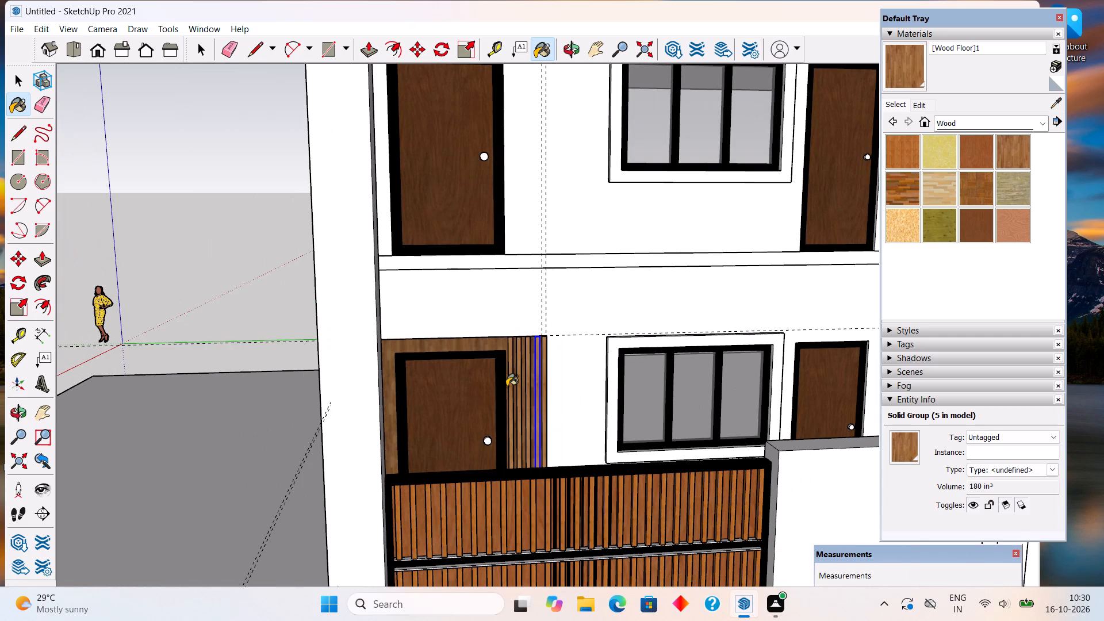
key("space")
left_click(298, 278)
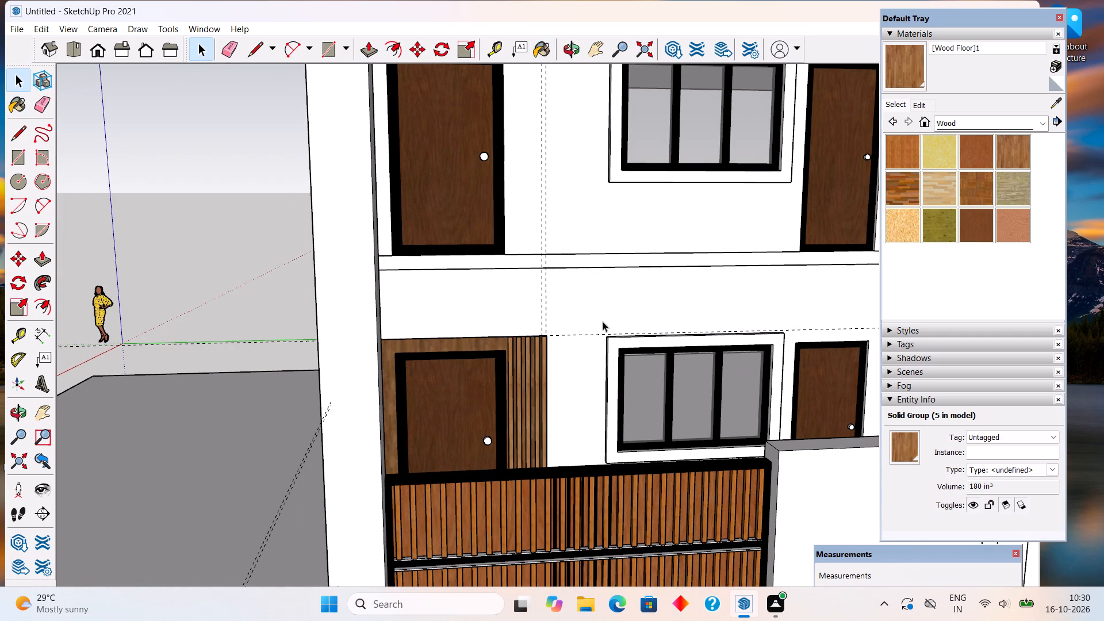
Place a vertical guide along the entrance door frame's edge nearest the strips, plus another offset 2" from it towards the door.
scroll(536, 328, "up", 4)
scroll(482, 352, "up", 6)
middle_click_drag(493, 368, 456, 300)
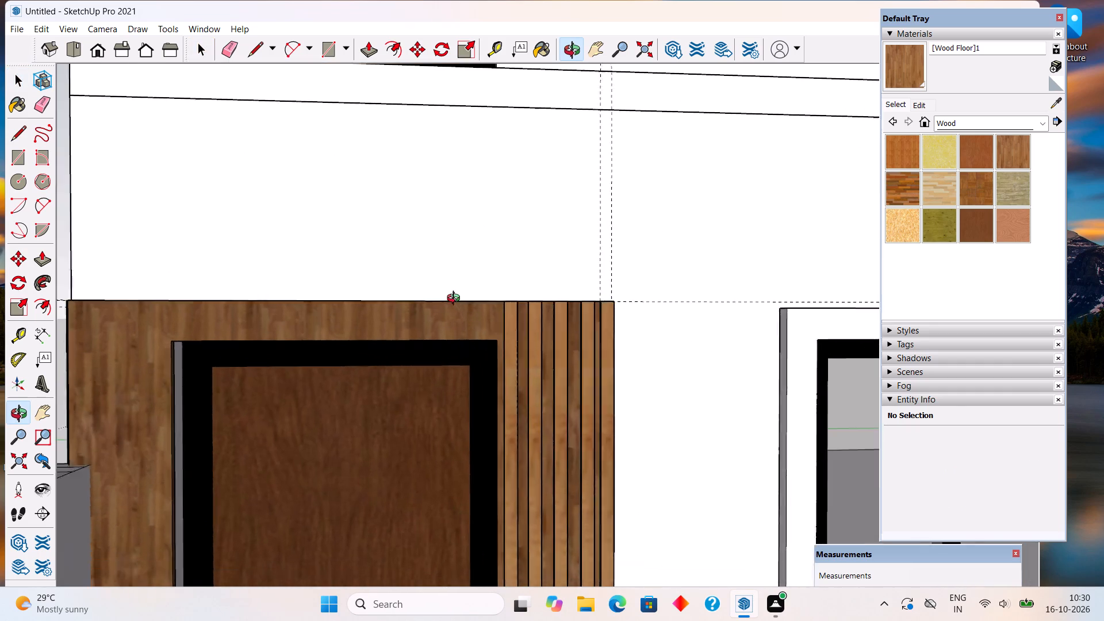
middle_click_drag(456, 300, 554, 356)
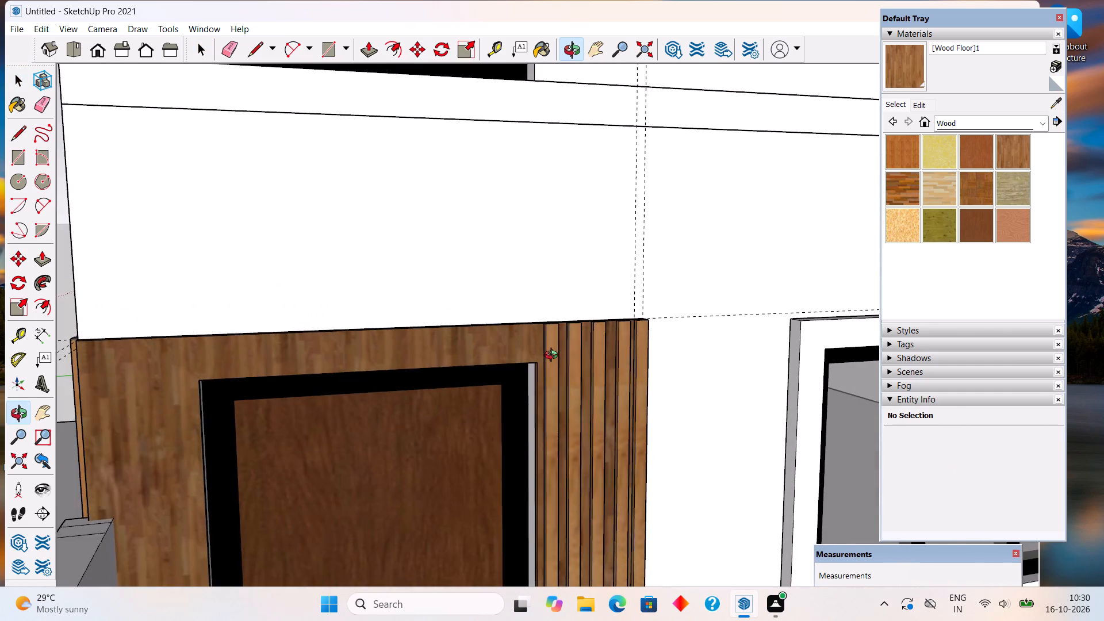
middle_click_drag(554, 356, 554, 357)
scroll(553, 358, "up", 7)
key("t")
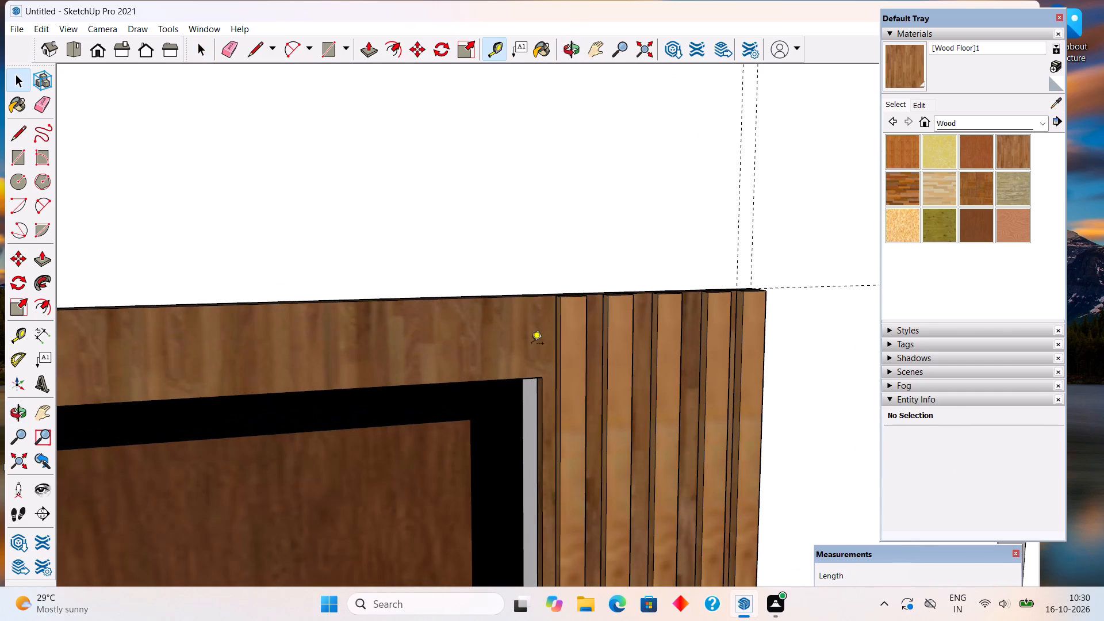
double_click(539, 390)
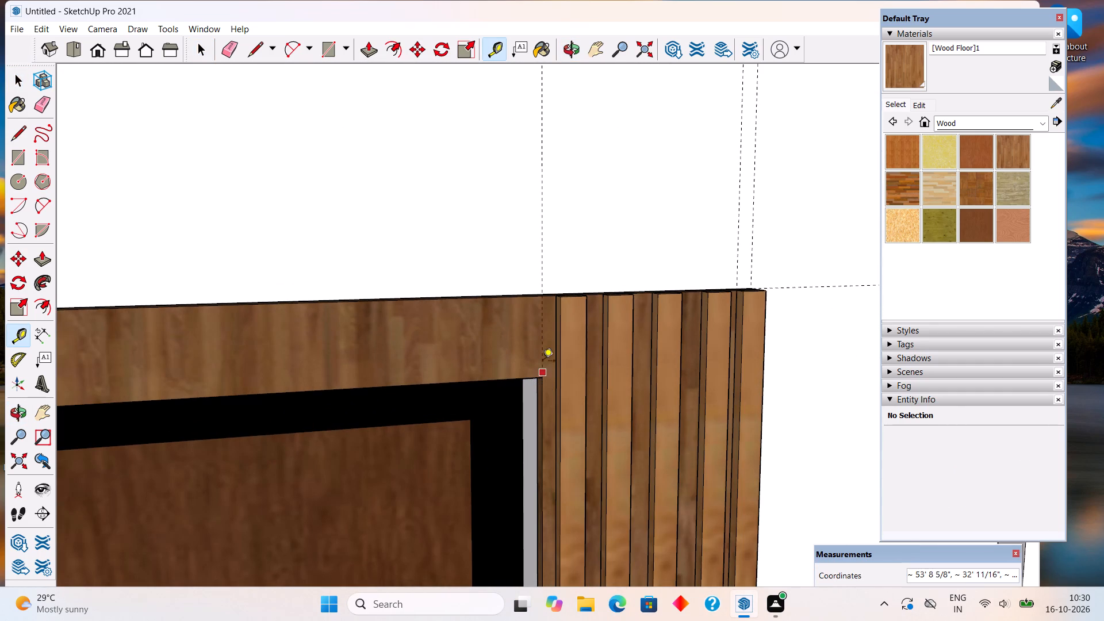
left_click(543, 351)
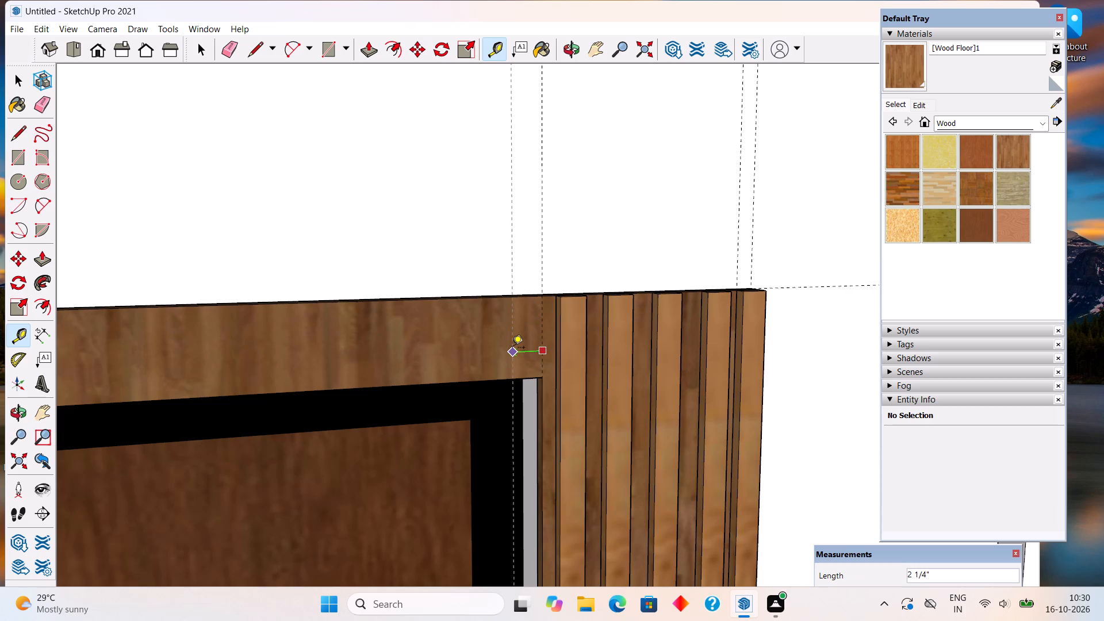
type("2\"")
key("Return")
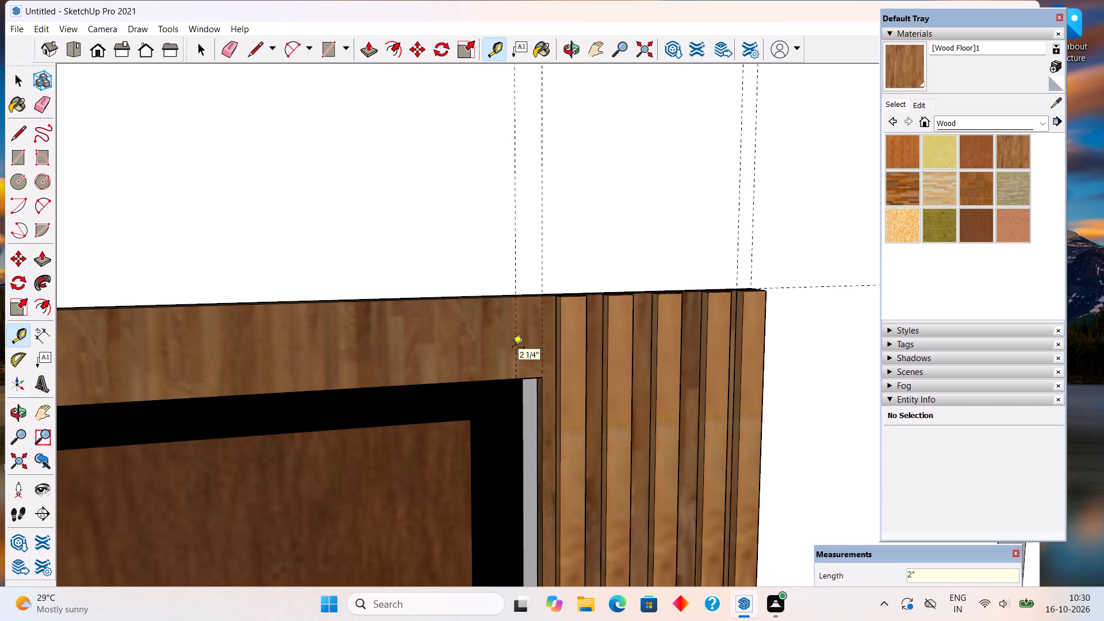
key("space")
Draw a 6" by 2" rectangle between the two guides above the door frame and extrude it 1".
type("r")
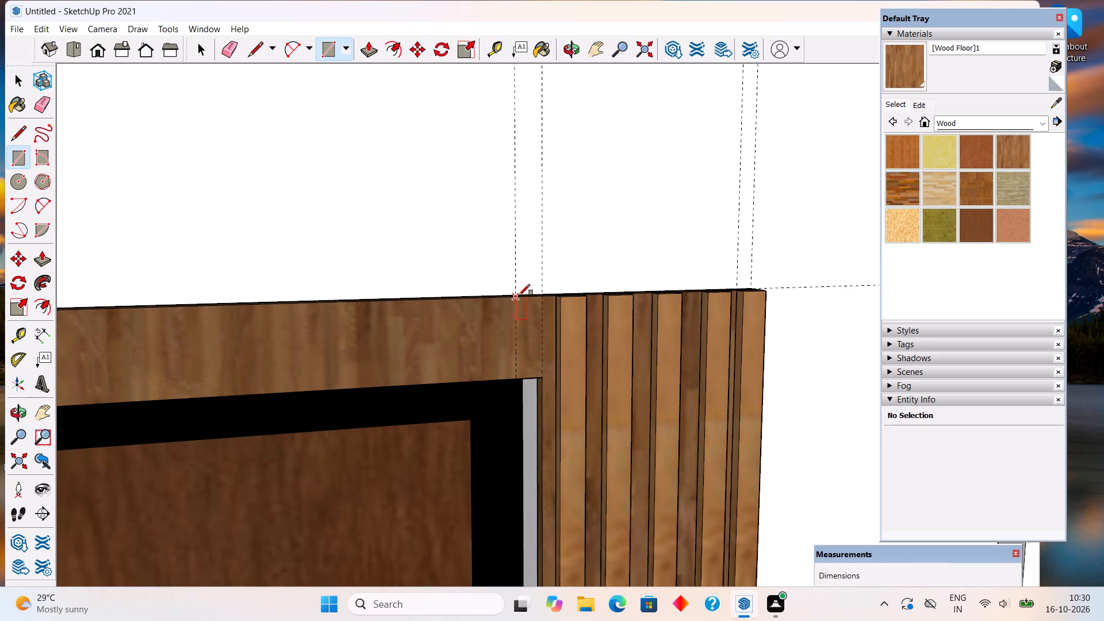
left_click(519, 296)
left_click(543, 377)
key("p")
left_click(534, 362)
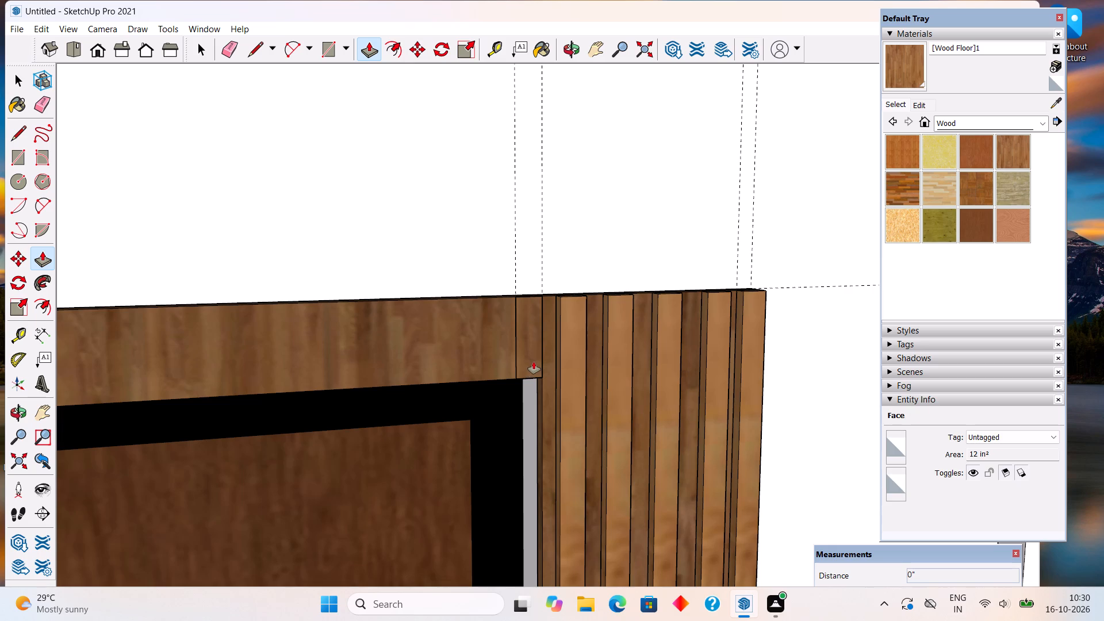
type("1\"")
key("Return")
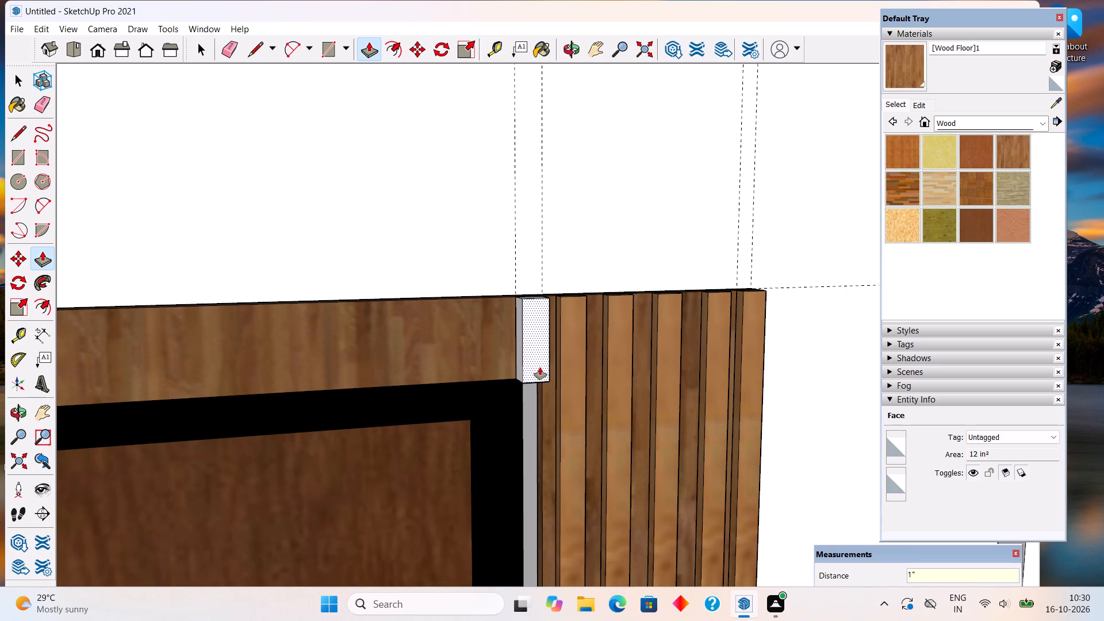
Group the short extruded strip above the door frame.
key("space")
scroll(540, 367, "up", 1)
triple_click(536, 367)
right_click(535, 367)
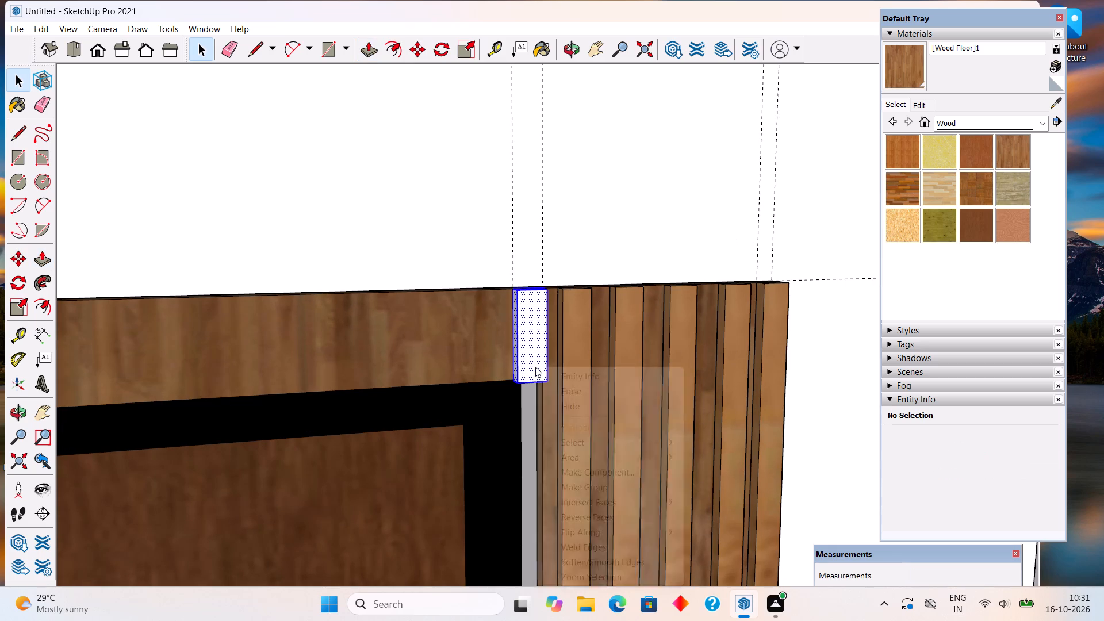
left_click(579, 483)
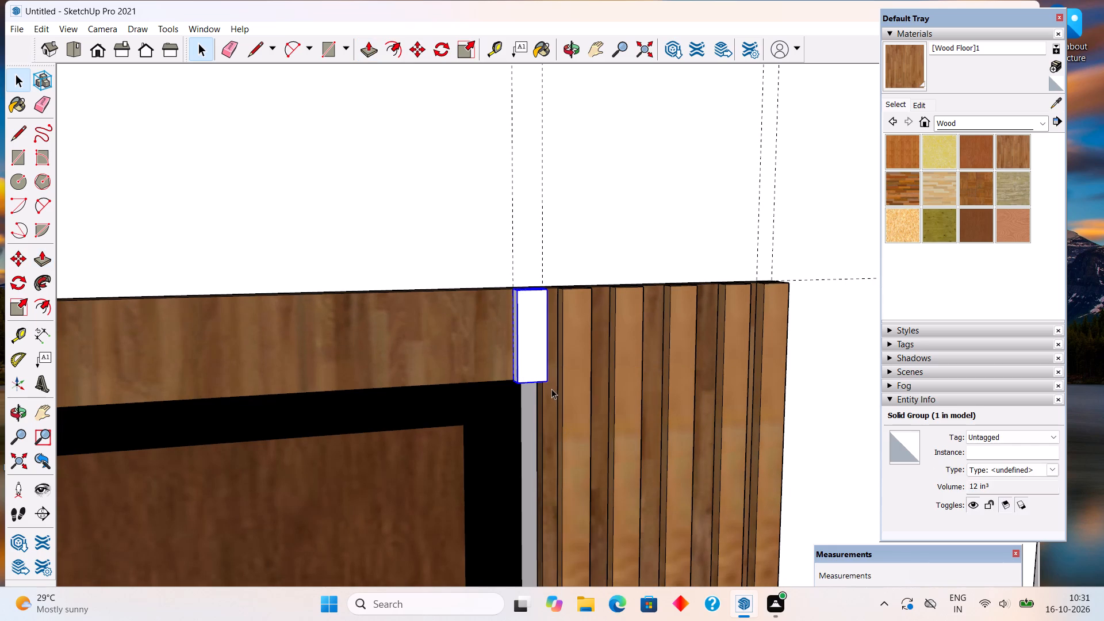
Copy the short strip along the panel above the door 12 times at 4" spacing.
key("m")
left_click(540, 369)
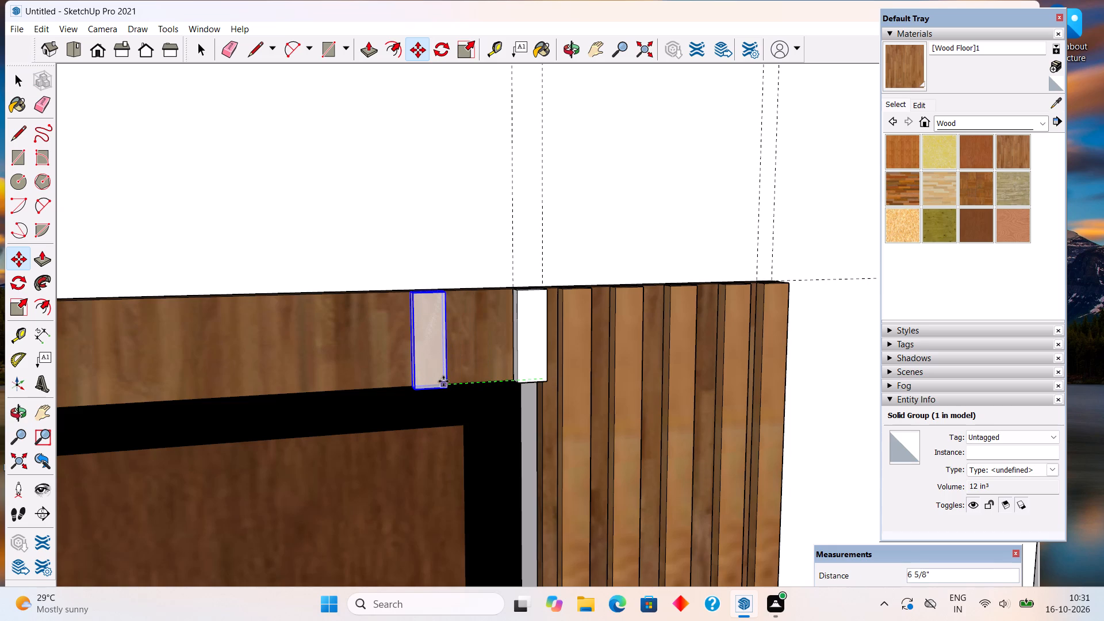
key("2")
key("BackSpace")
type("4\"")
key("Return")
key("x")
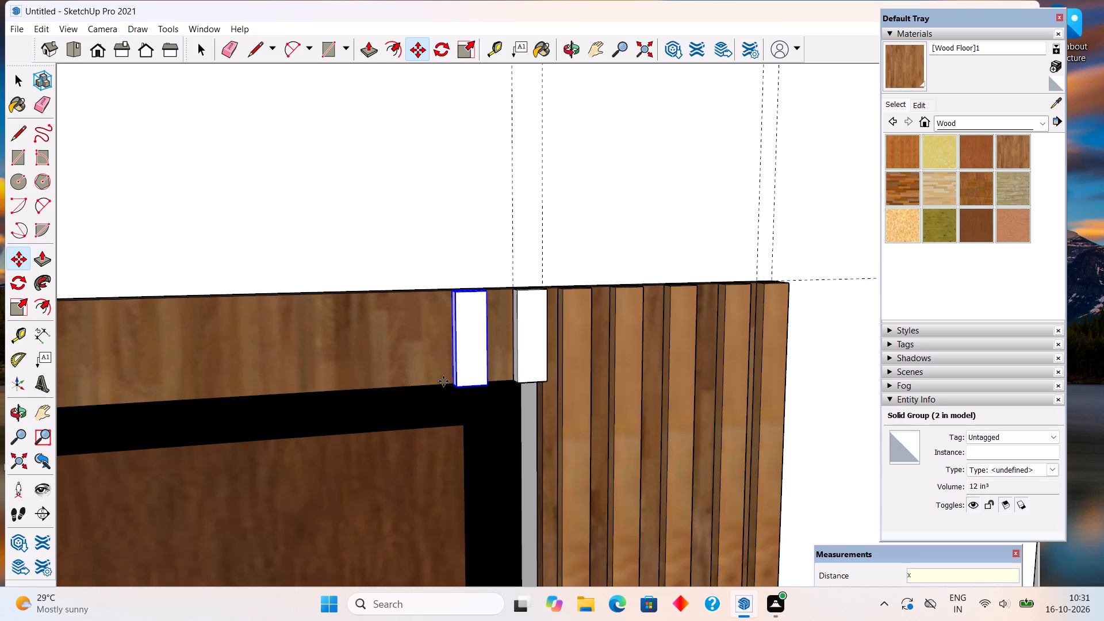
type("12")
key("Return")
Delete the farthest short strip copy, which extends past the door frame's far edge.
scroll(479, 374, "down", 9)
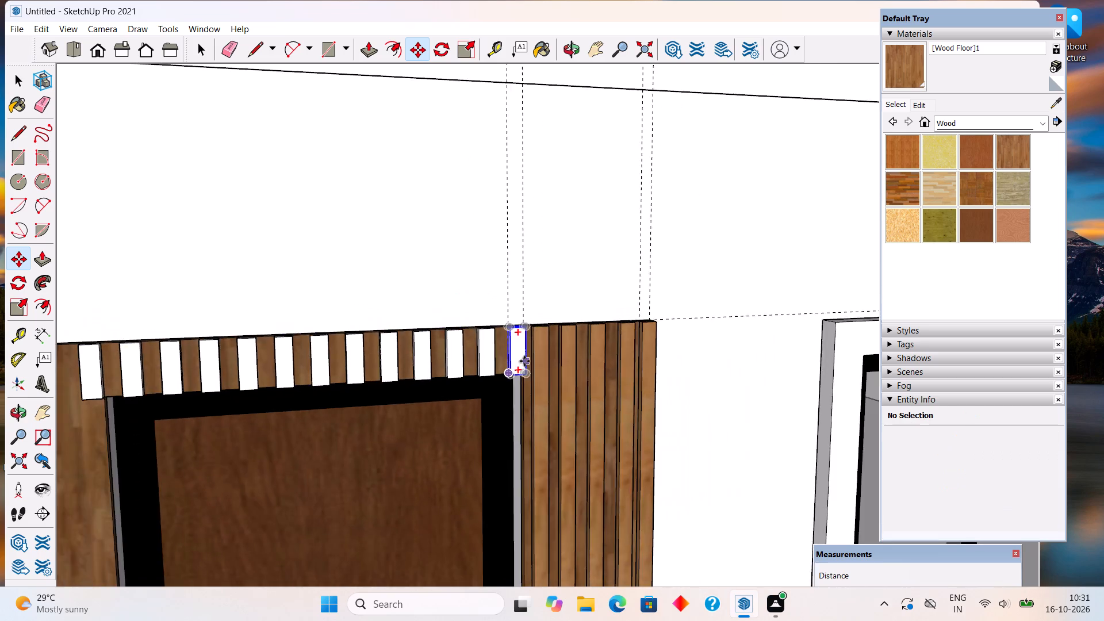
scroll(524, 361, "down", 3)
middle_click_drag(291, 382, 242, 375)
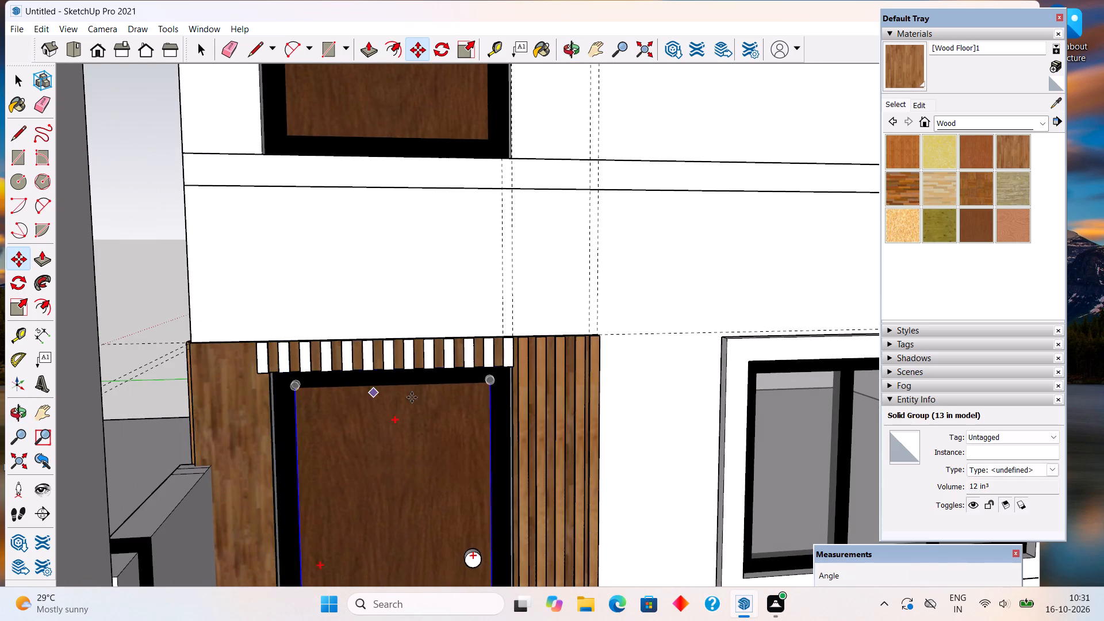
scroll(508, 378, "up", 9)
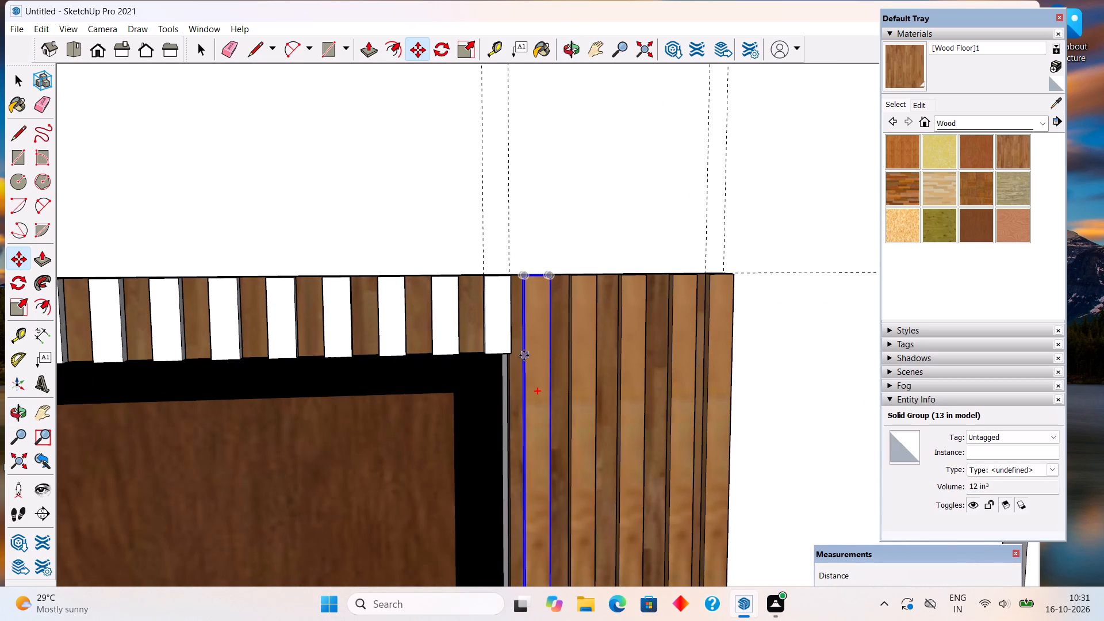
scroll(524, 355, "down", 5)
key("space")
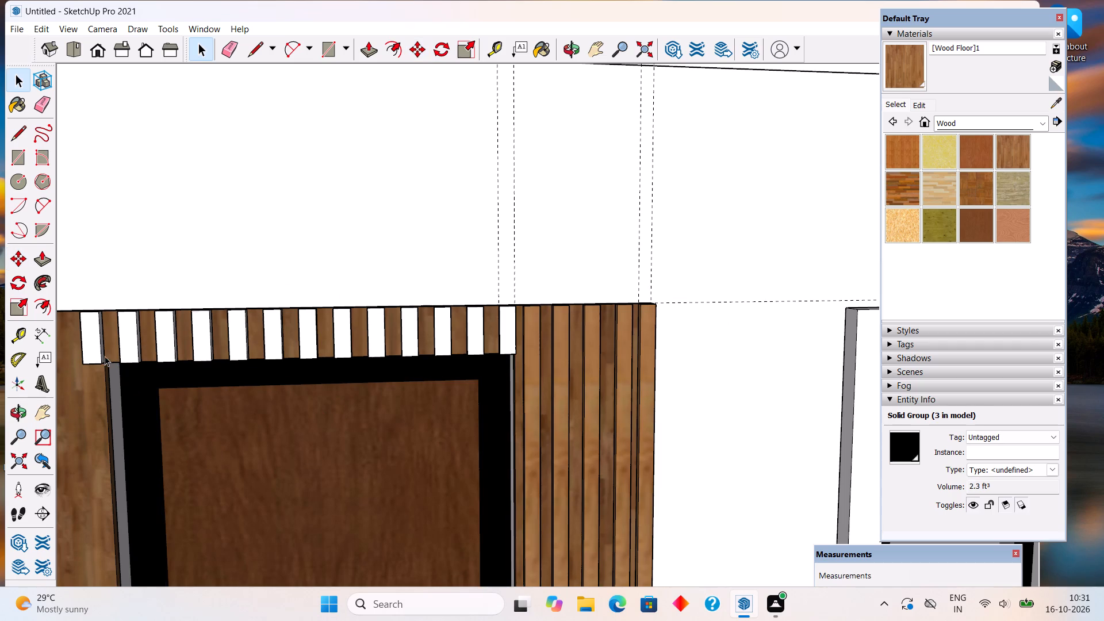
left_click(99, 351)
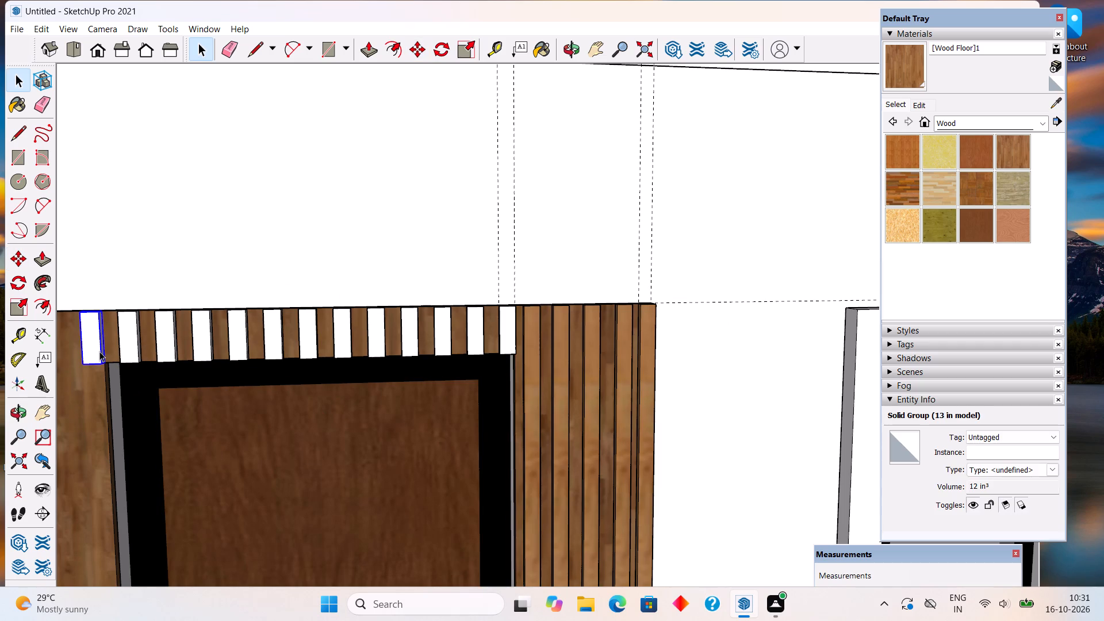
key("Delete")
Select the twelve remaining short strips above the door and combine them into one group.
left_click(124, 343)
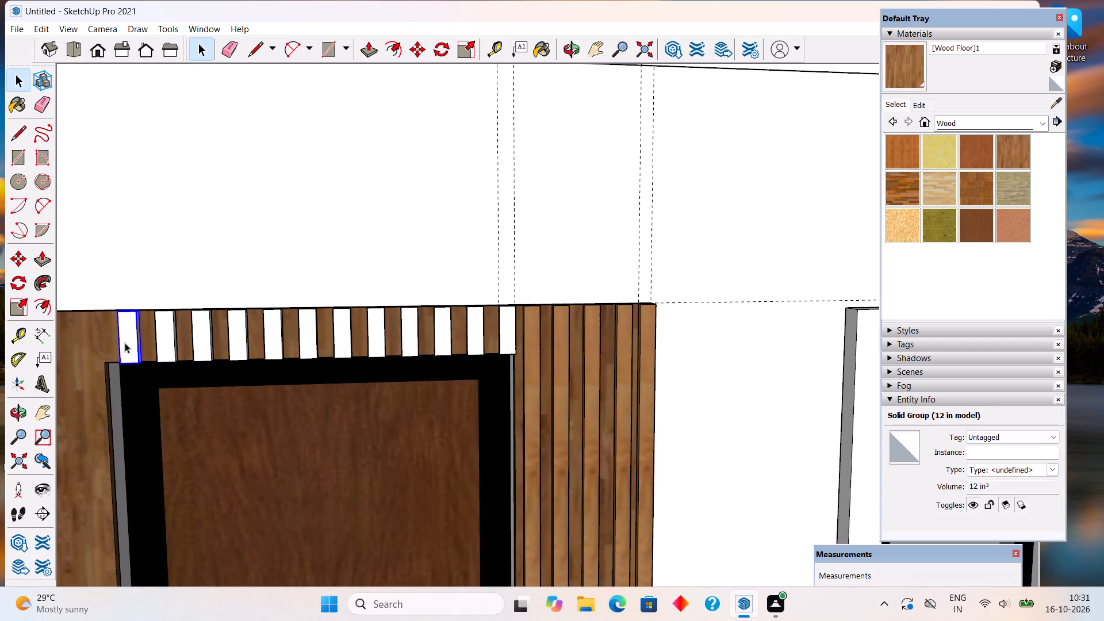
left_click(163, 345, "ctrl")
left_click(195, 346, "ctrl")
left_click(243, 351, "ctrl")
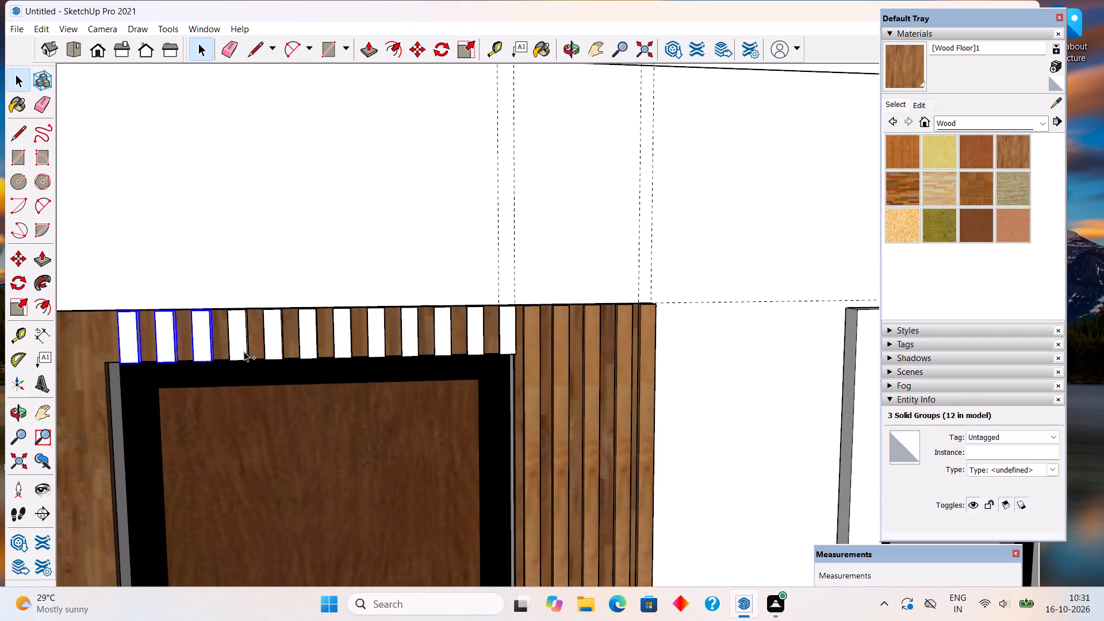
left_click(274, 346, "ctrl")
left_click(311, 348, "ctrl")
left_click(347, 349, "ctrl")
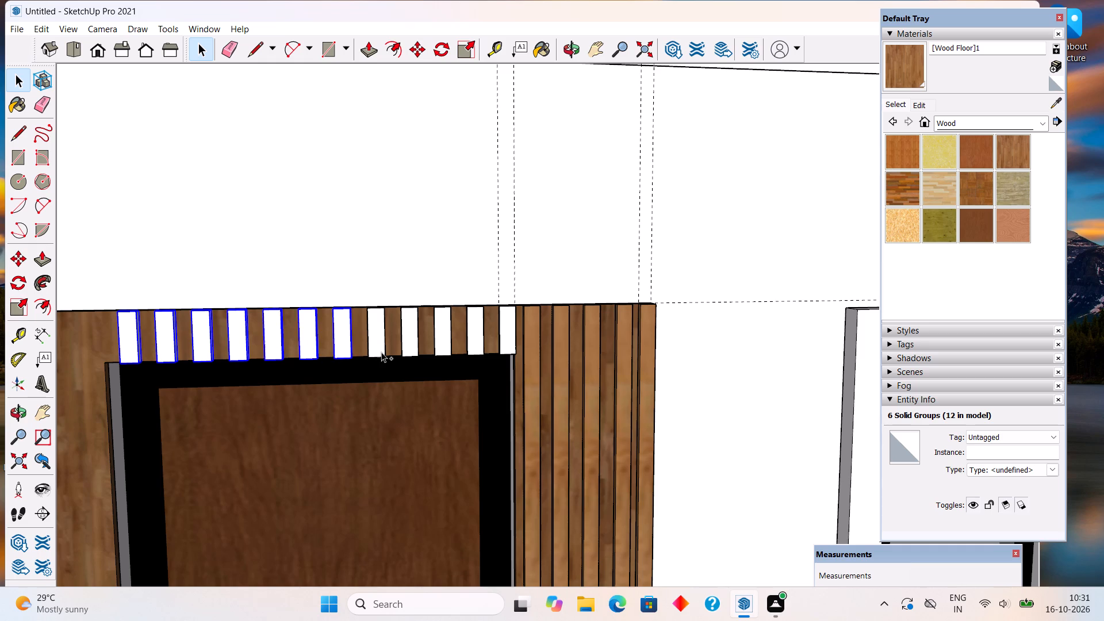
left_click(381, 352, "ctrl")
left_click(406, 348, "ctrl")
left_click(436, 341, "ctrl")
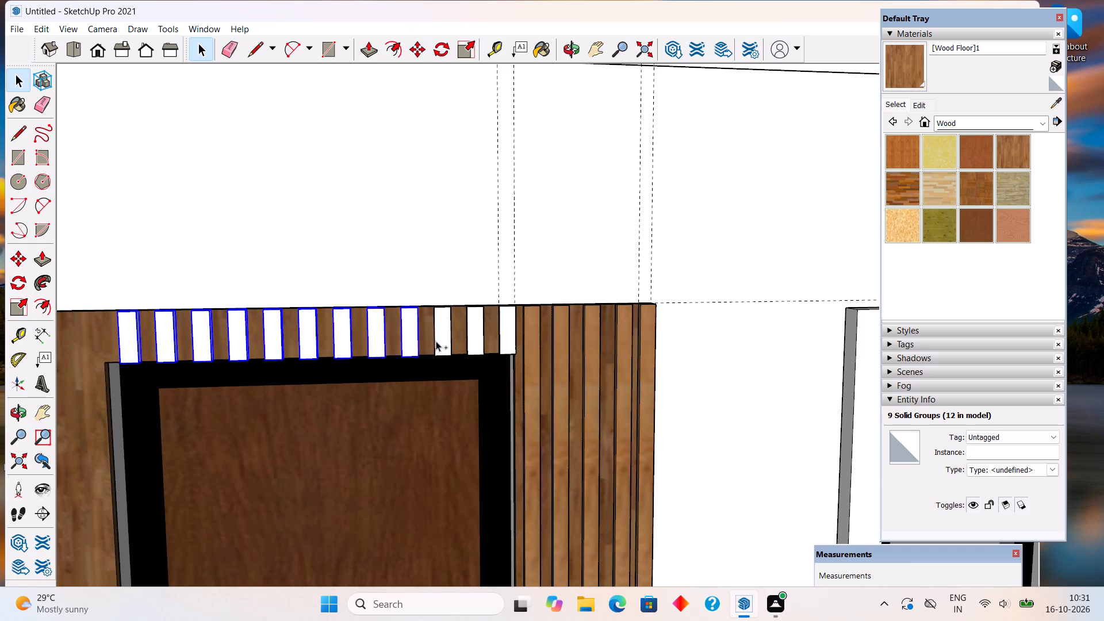
left_click(471, 342, "ctrl")
left_click(508, 348, "ctrl")
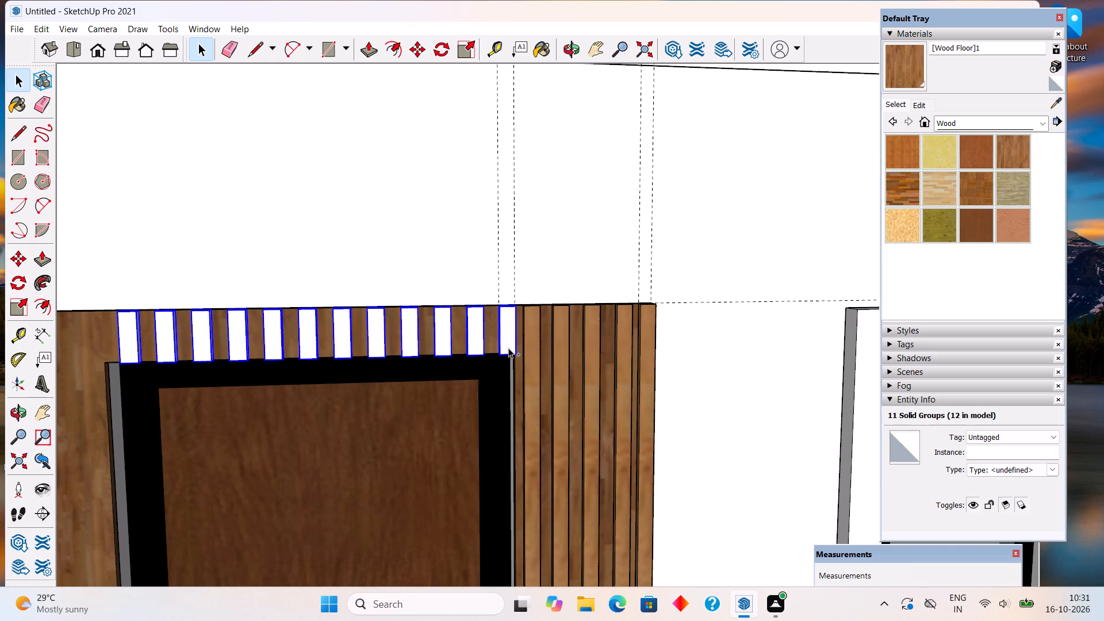
right_click(508, 348, "ctrl")
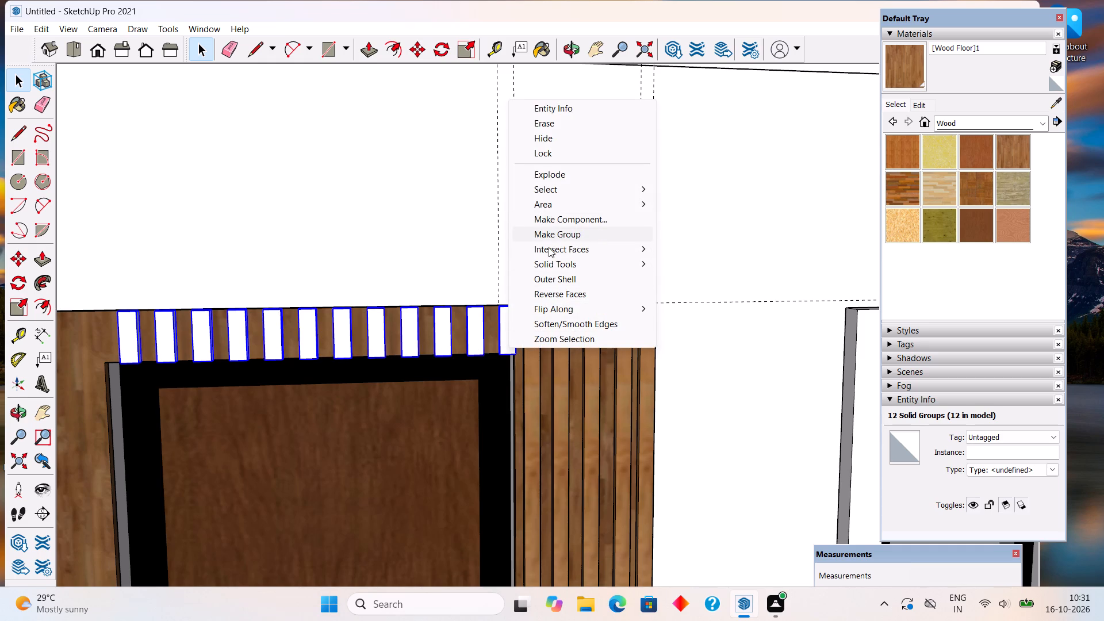
left_click(552, 235, "ctrl")
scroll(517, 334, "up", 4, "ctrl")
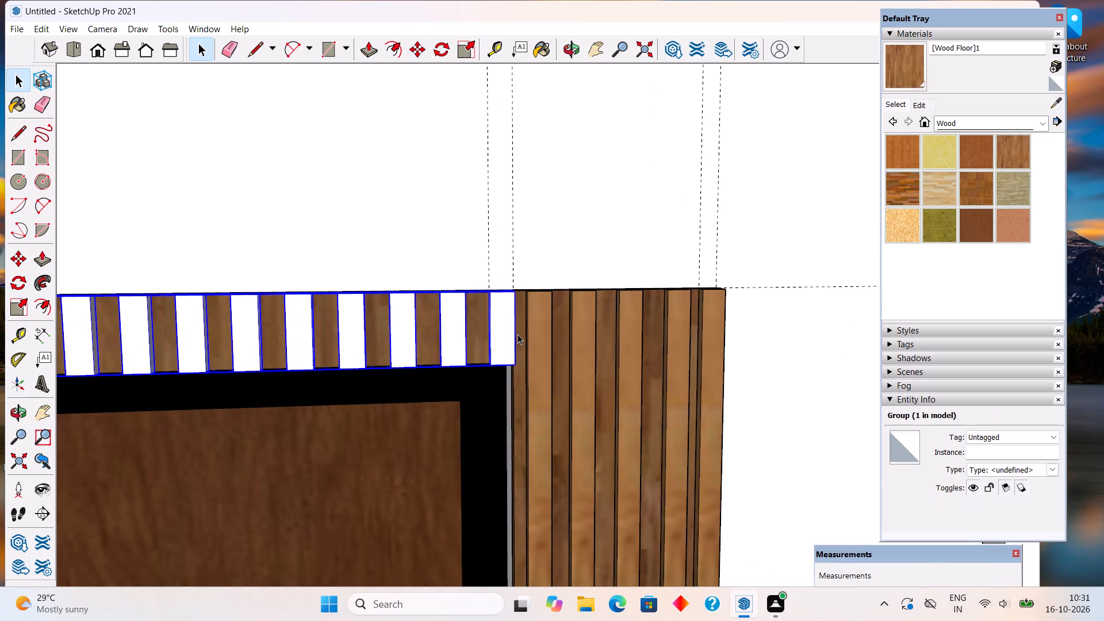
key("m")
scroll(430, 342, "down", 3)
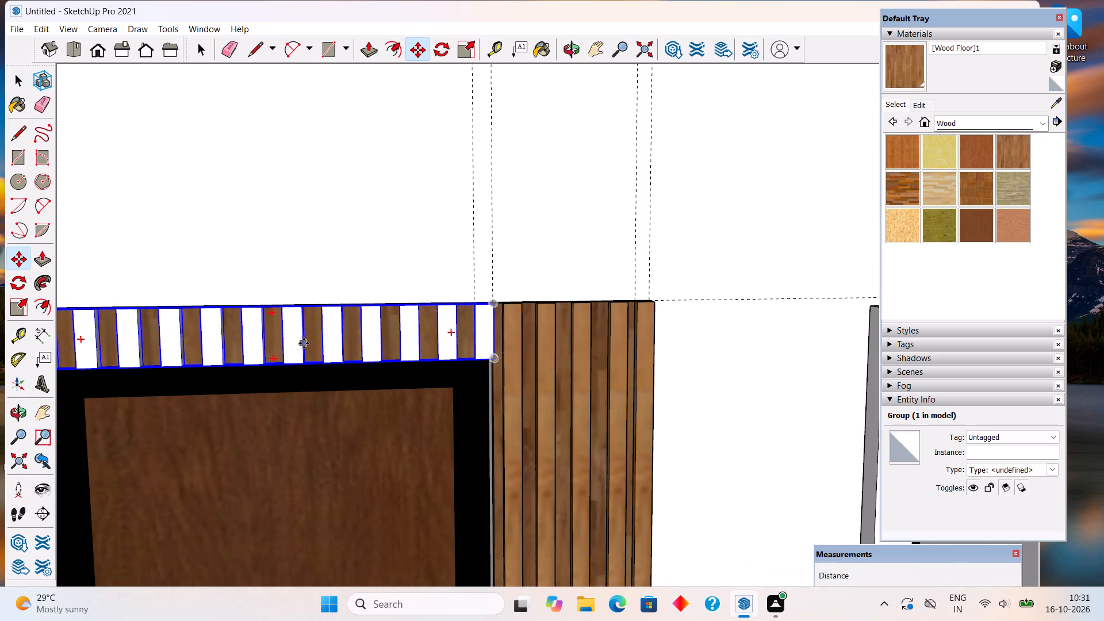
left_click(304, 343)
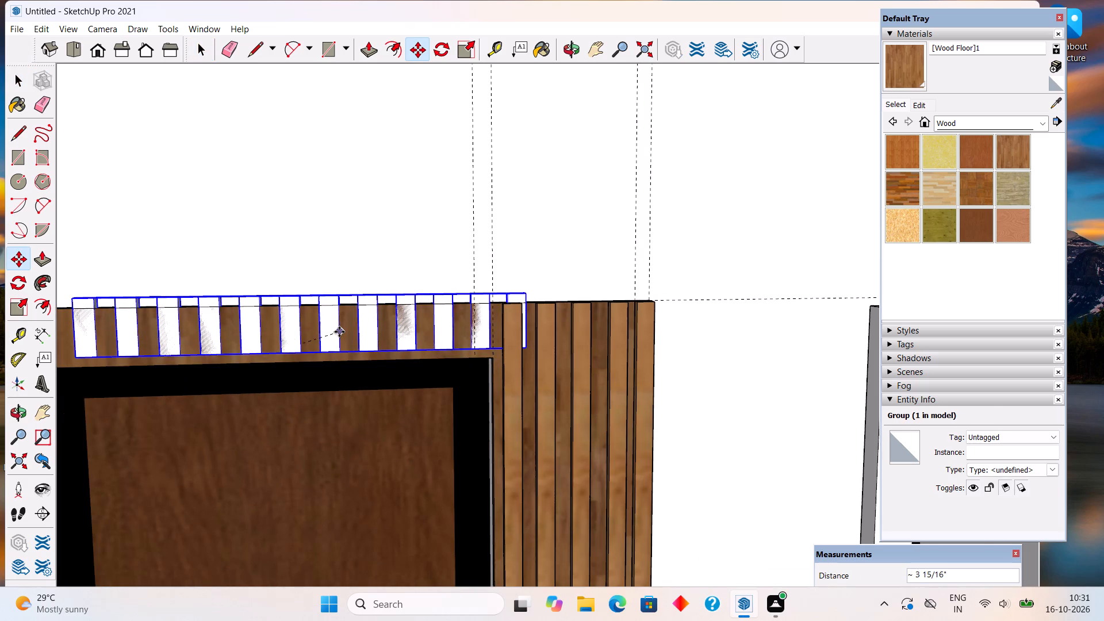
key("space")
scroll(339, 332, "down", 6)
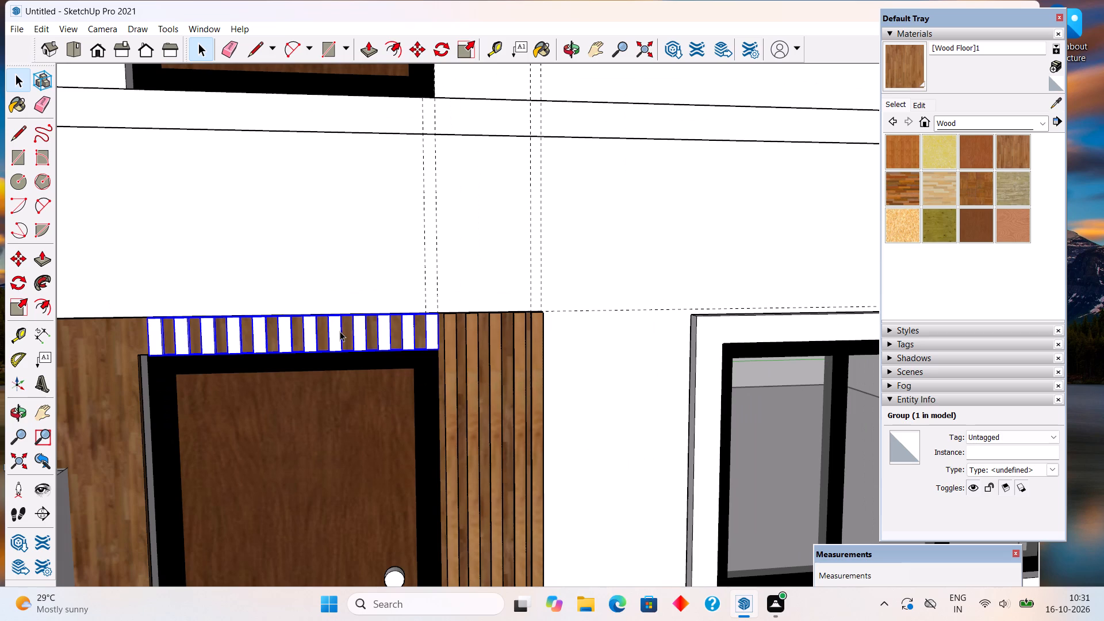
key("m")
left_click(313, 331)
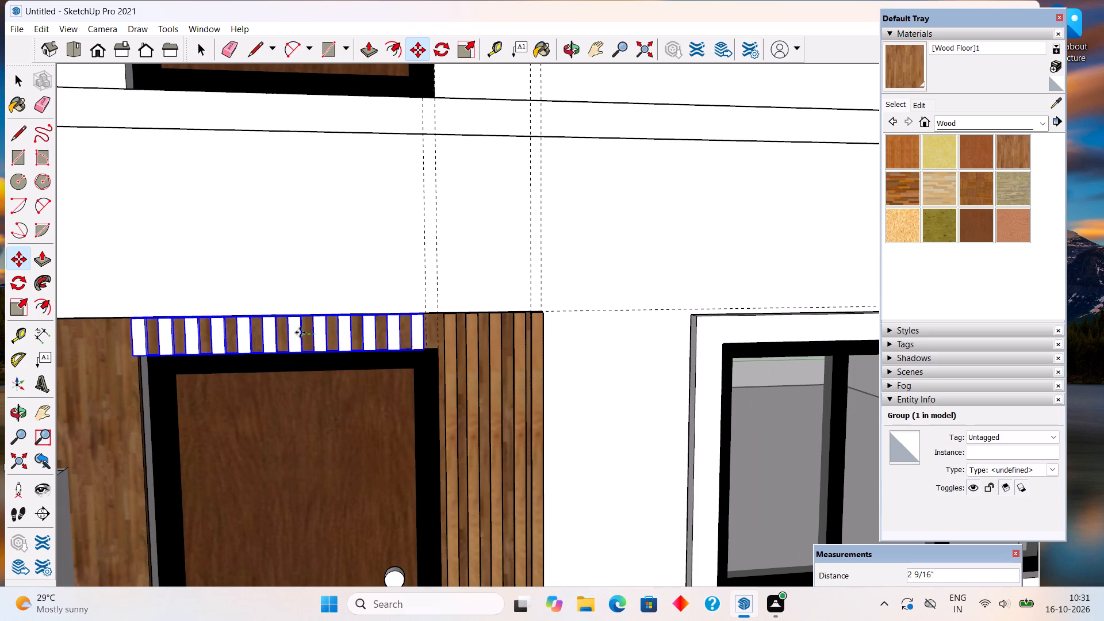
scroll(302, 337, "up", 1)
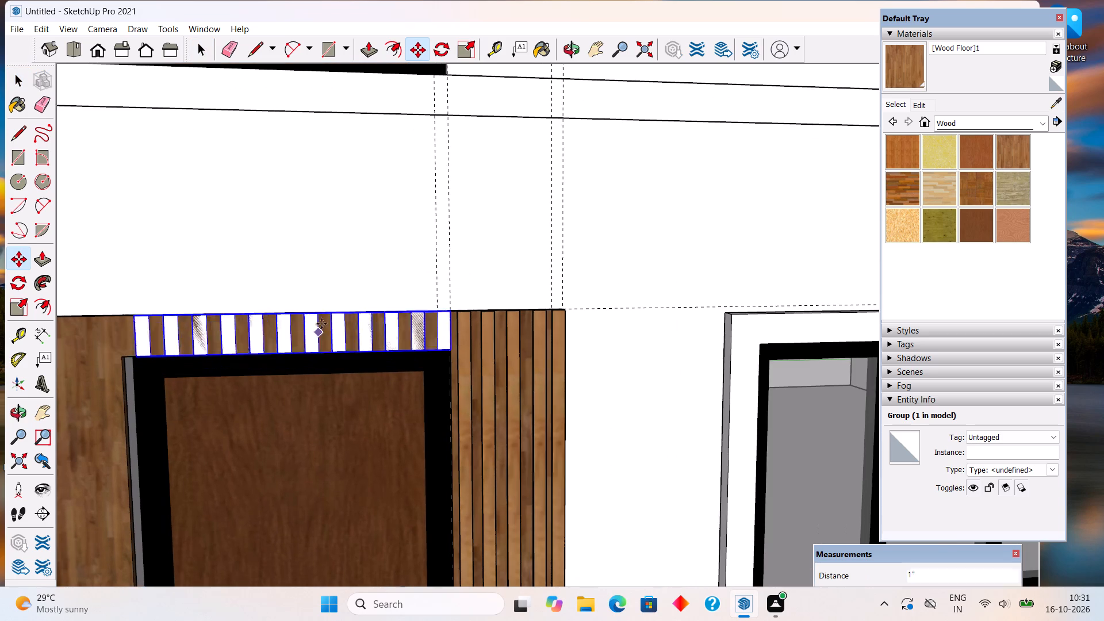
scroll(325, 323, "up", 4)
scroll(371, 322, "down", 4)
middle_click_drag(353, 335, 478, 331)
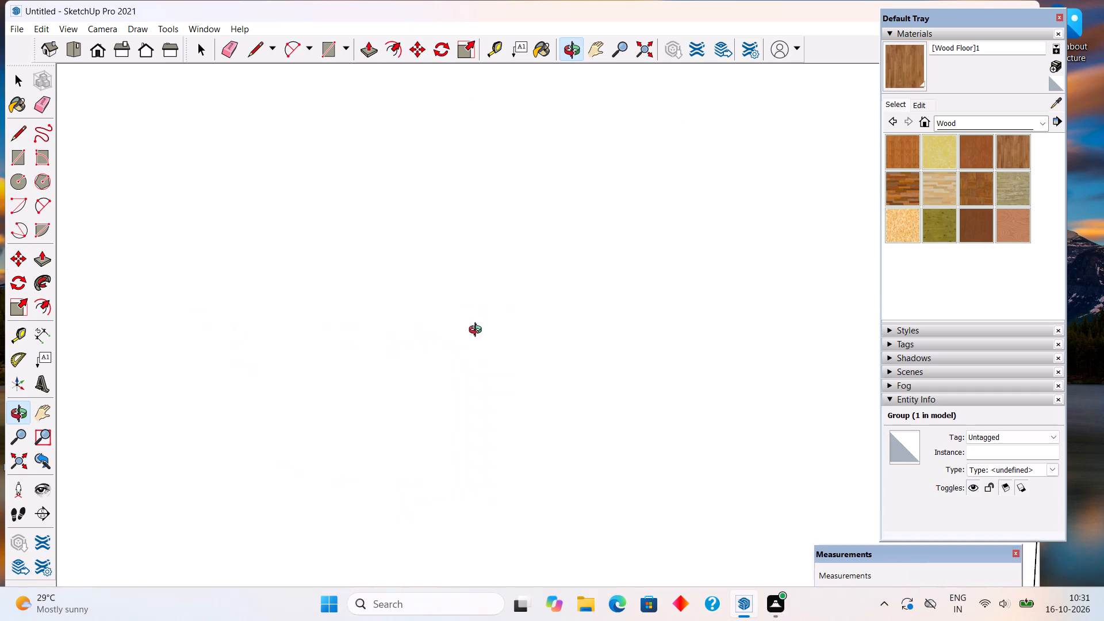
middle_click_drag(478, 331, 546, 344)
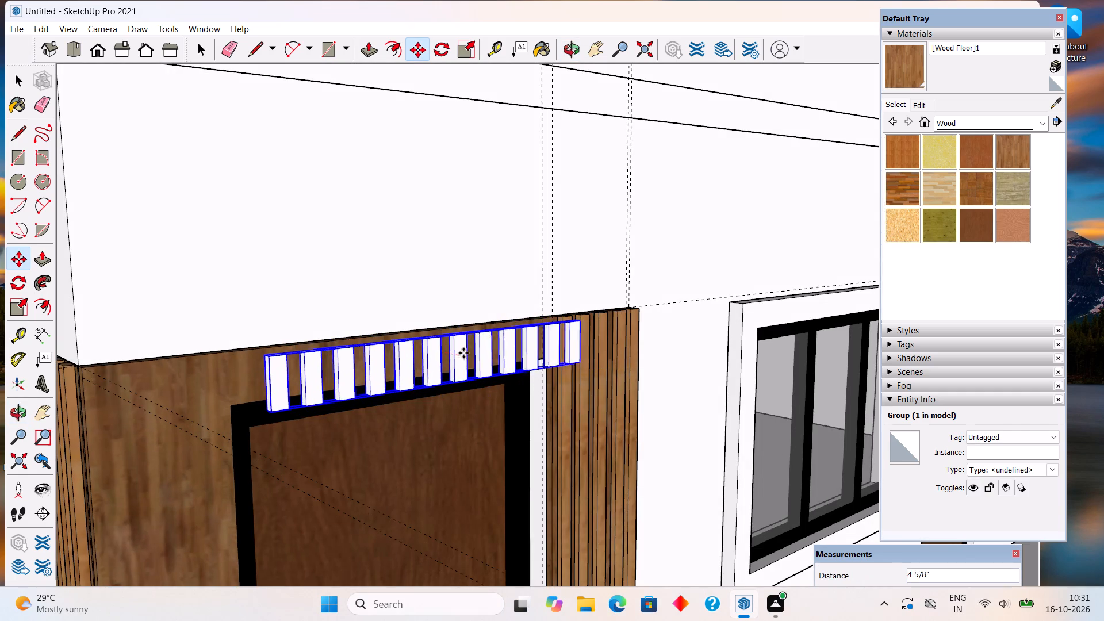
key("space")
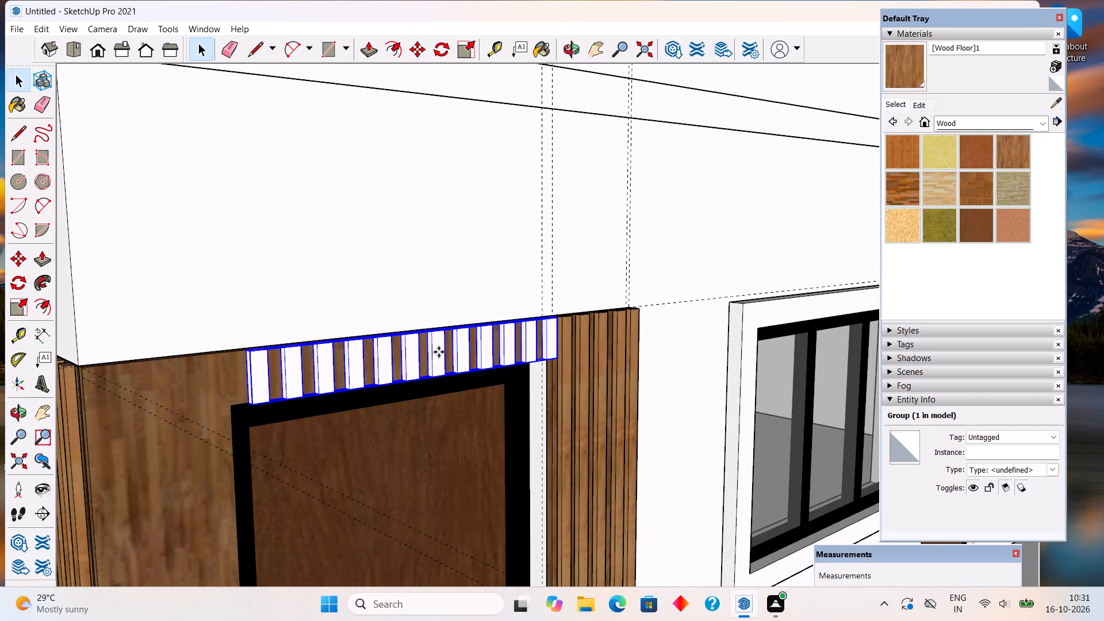
Move the grouped short strips about 1 9/16" along the panel above the door, toward the unclad wood panel.
key("m")
left_click(433, 354)
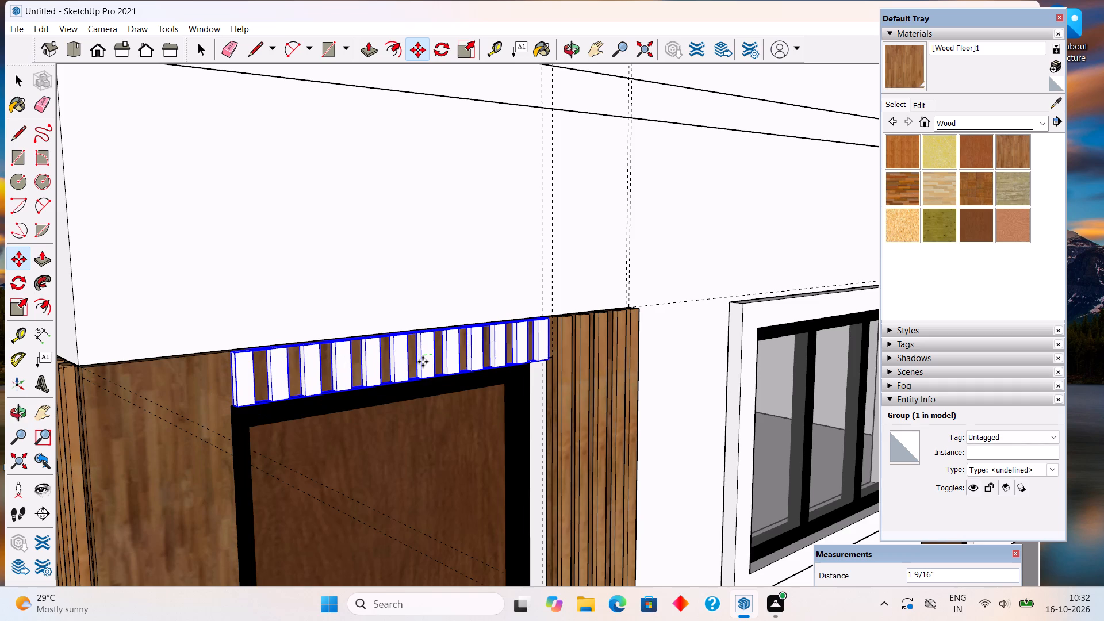
left_click(423, 362)
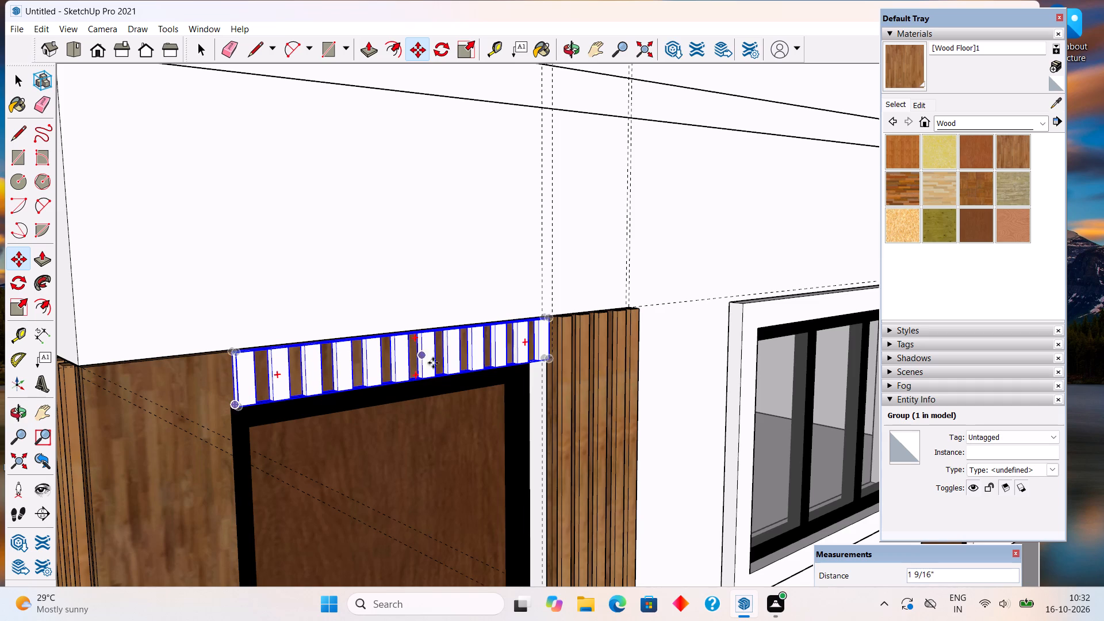
Paint the grouped short strips above the door with the [Wood Floor]1 material and clear the selection.
middle_click_drag(487, 377, 59, 416)
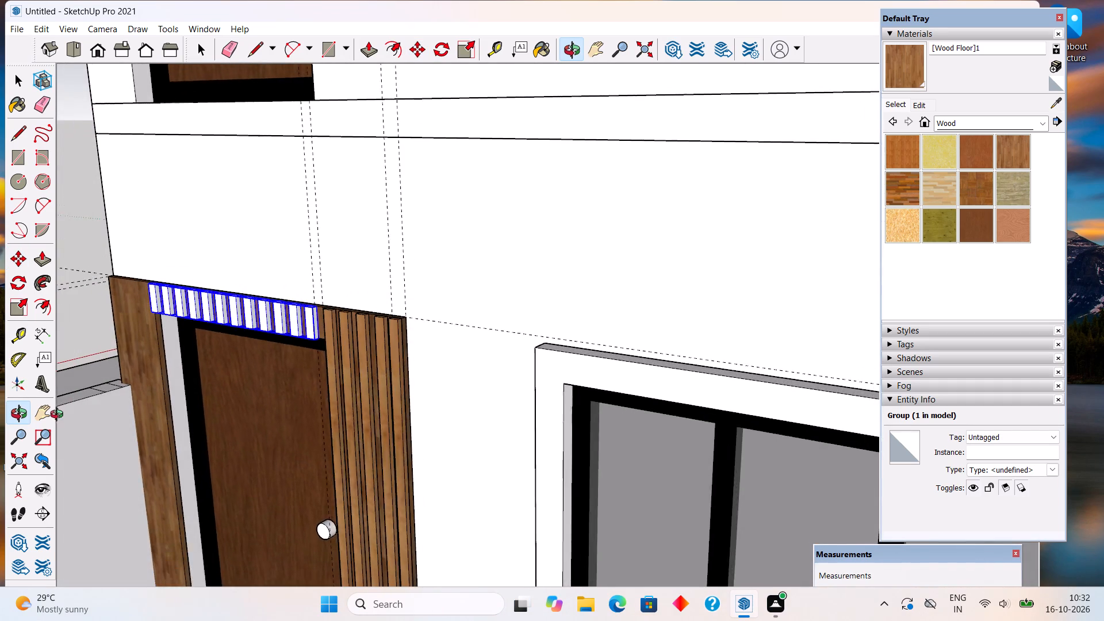
middle_click_drag(59, 416, 300, 407)
scroll(359, 384, "down", 1)
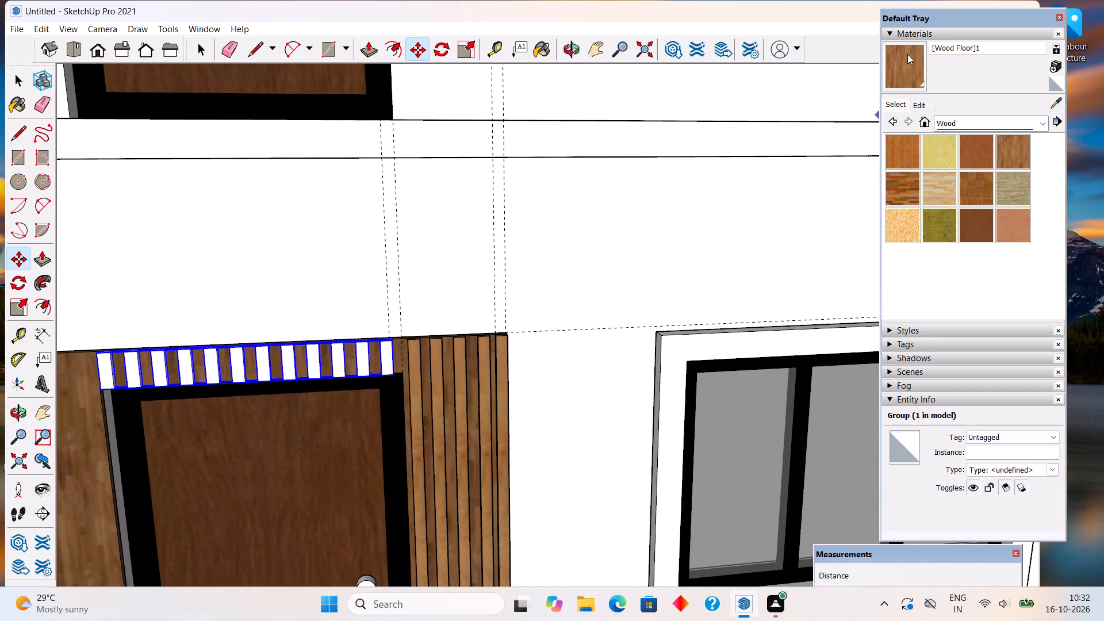
left_click(907, 54)
left_click(386, 359)
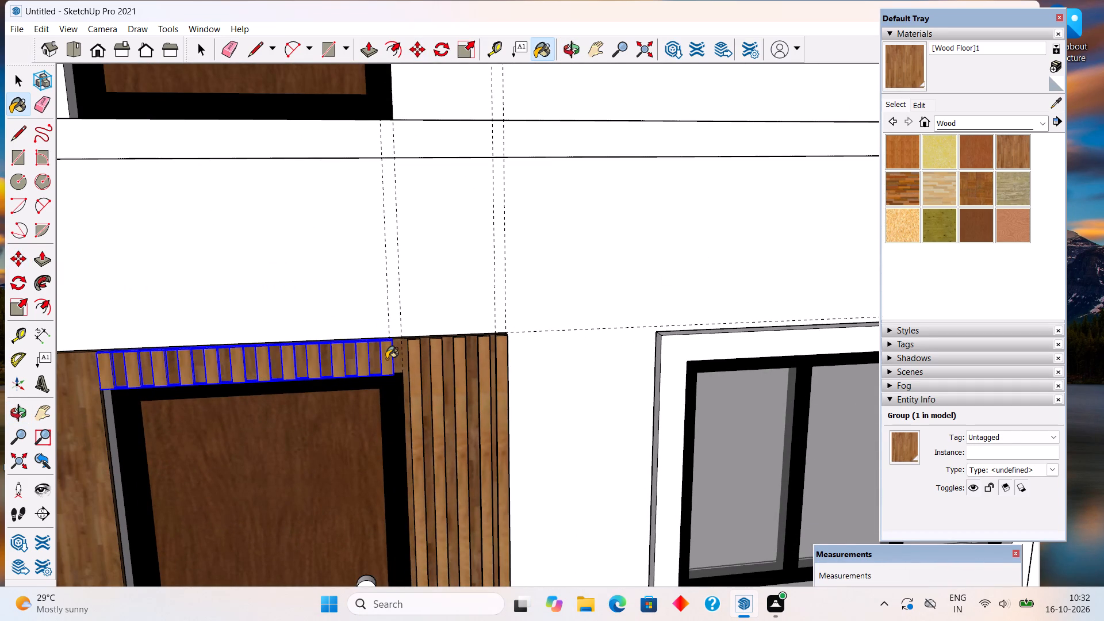
key("space")
scroll(386, 359, "down", 11)
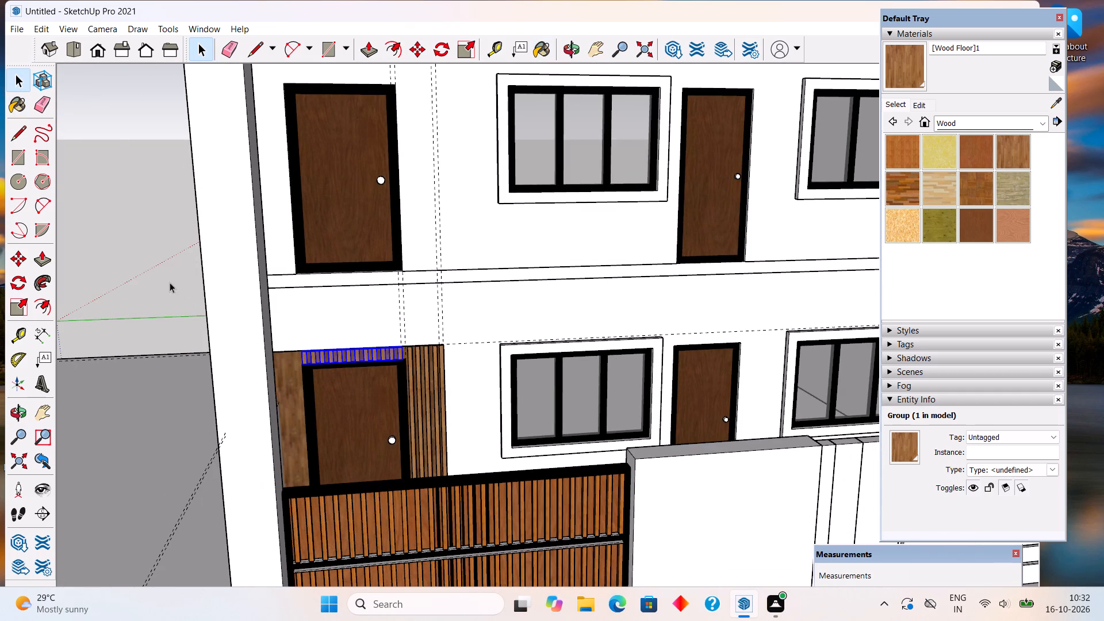
left_click(159, 275)
Place a vertical guide line on the unclad wood panel, 1" out from the door frame's outer edge.
middle_click_drag(324, 352, 270, 366)
scroll(264, 398, "up", 8)
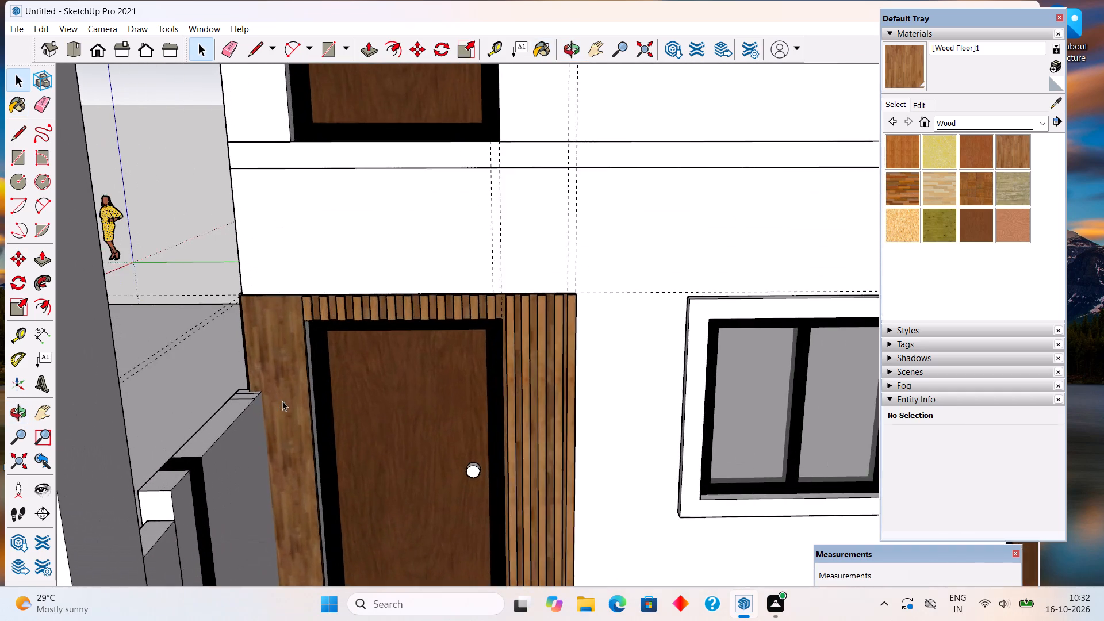
scroll(301, 400, "up", 3)
middle_click_drag(308, 359, 364, 354)
scroll(310, 359, "up", 5)
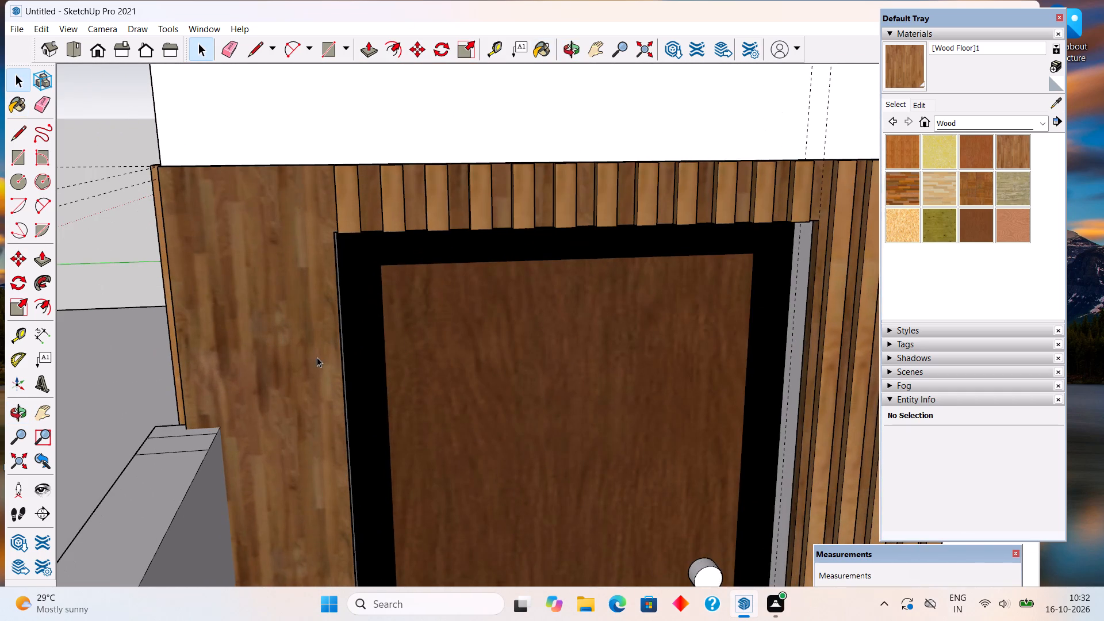
key("t")
left_click(339, 337)
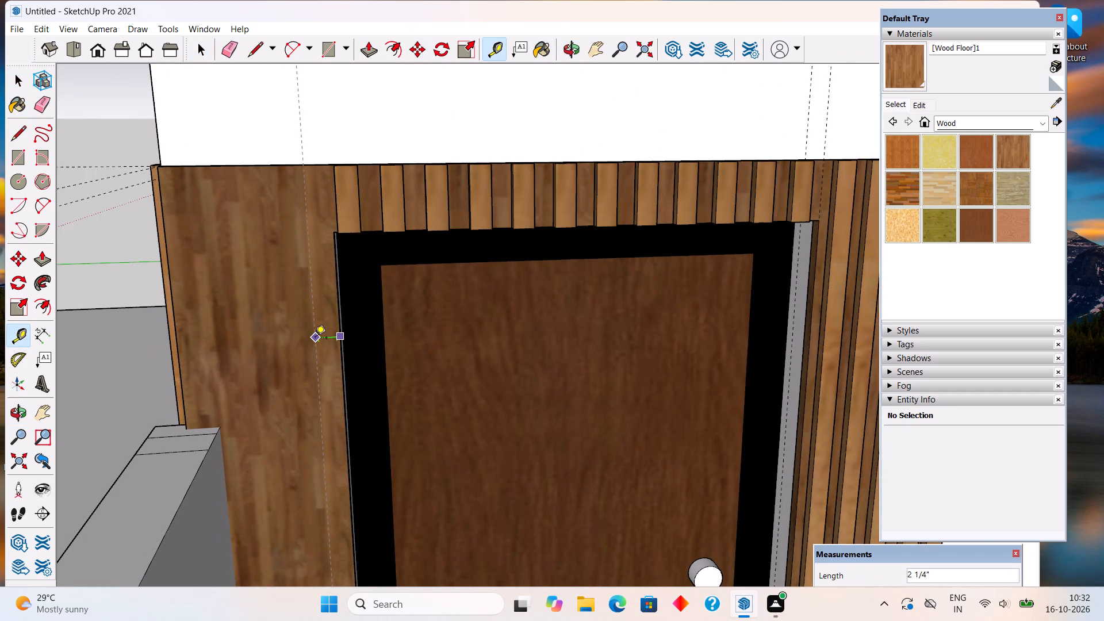
type("1\"")
key("Return")
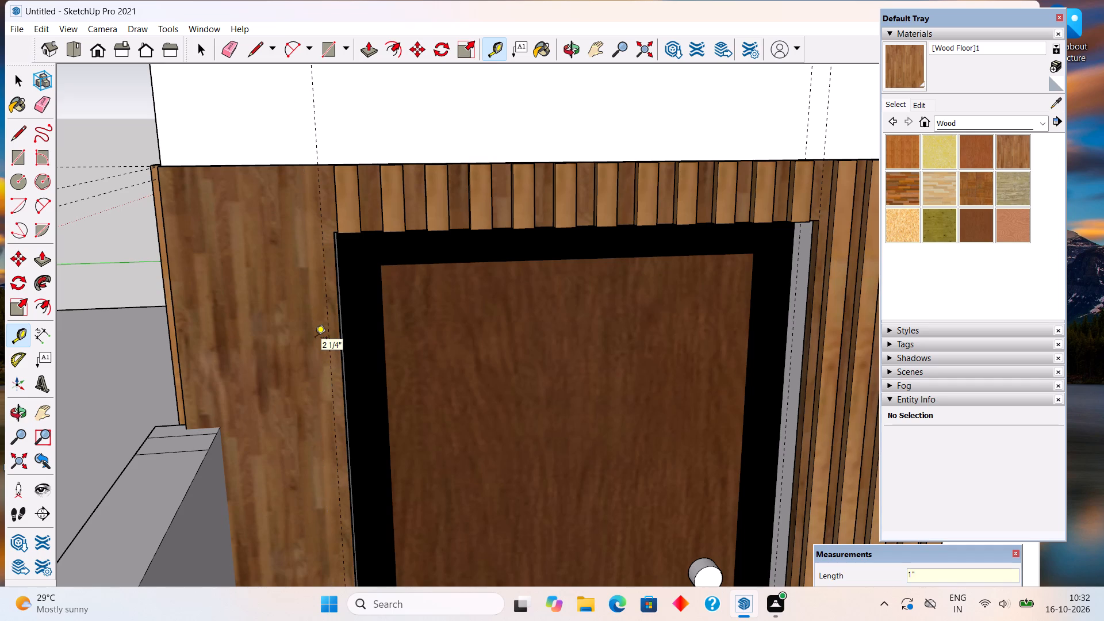
Place a second vertical guide line on the unclad panel, 2" beyond the first guide, away from the door frame.
key("r")
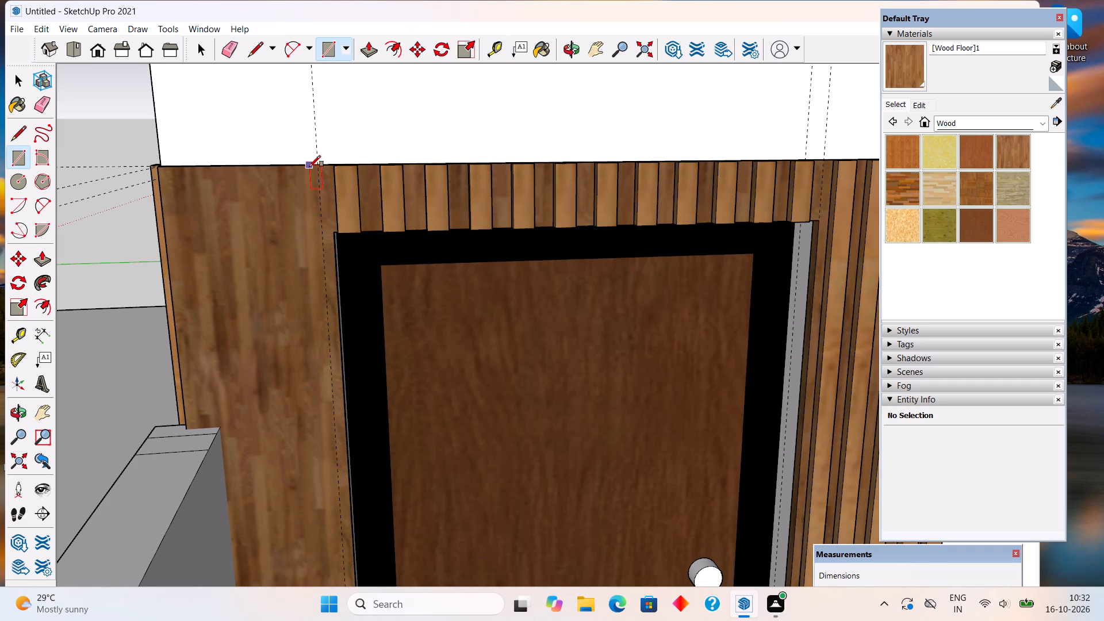
key("t")
left_click(320, 194)
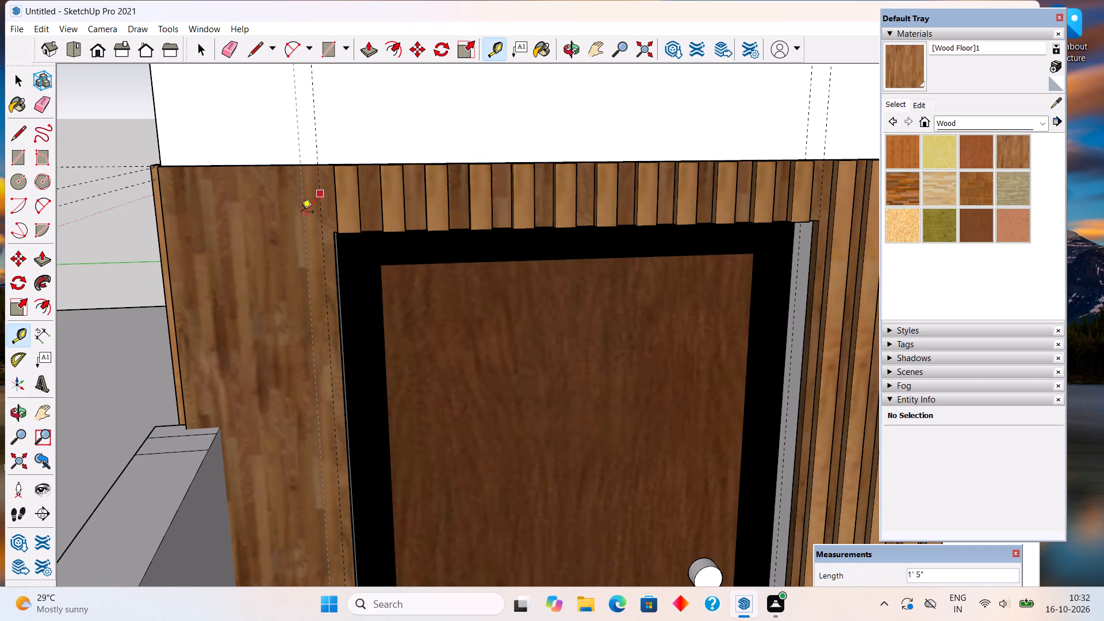
type("2\"")
key("Return")
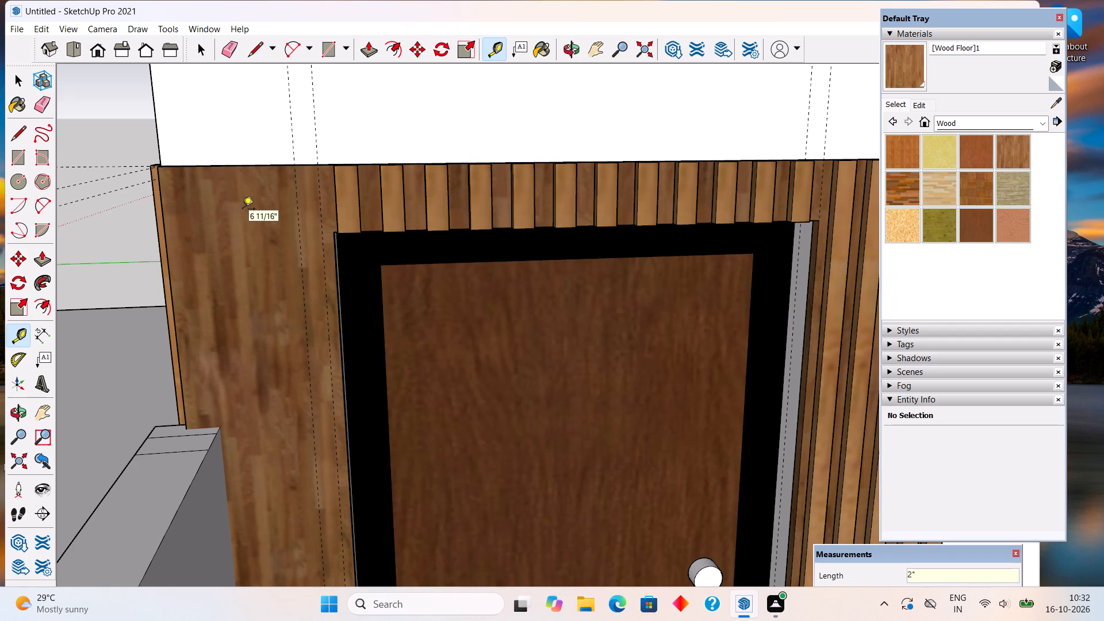